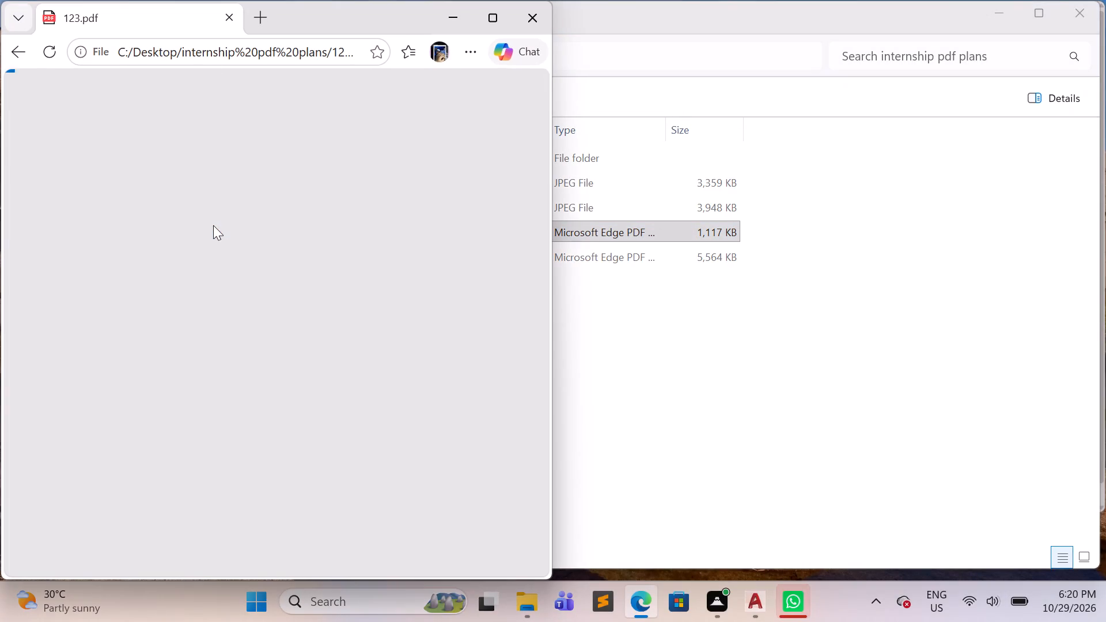
# Close the extra file window and arrange the 123.pdf reference plan side by side with the AutoCAD plan7 drawing.
pyautogui.scroll(-4, 251, 291)
pyautogui.scroll(4, 268, 319)
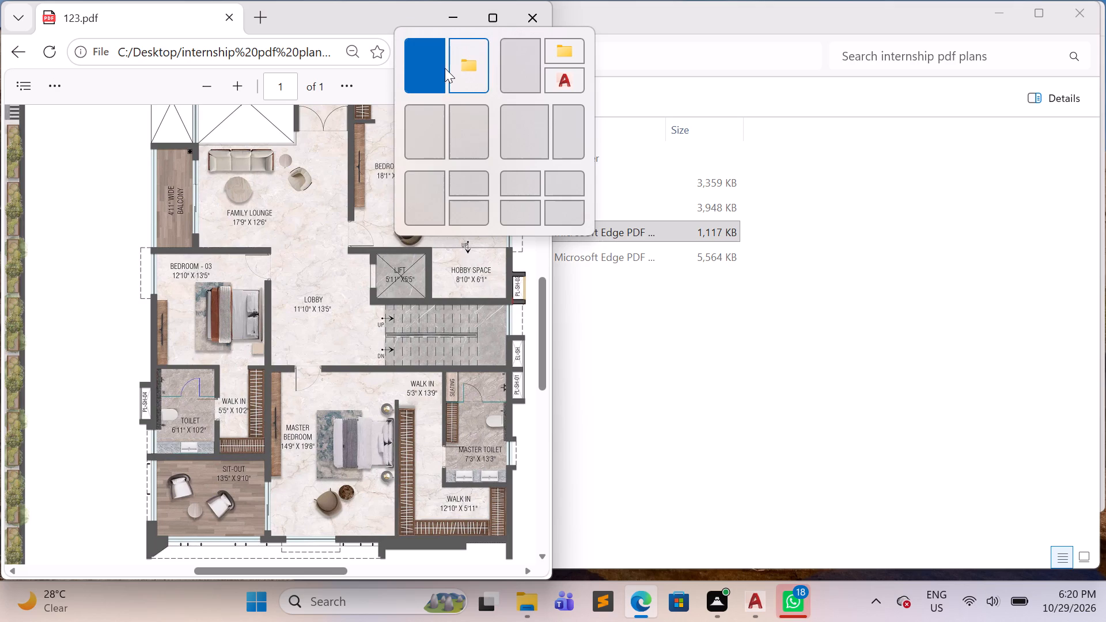
pyautogui.click(433, 79)
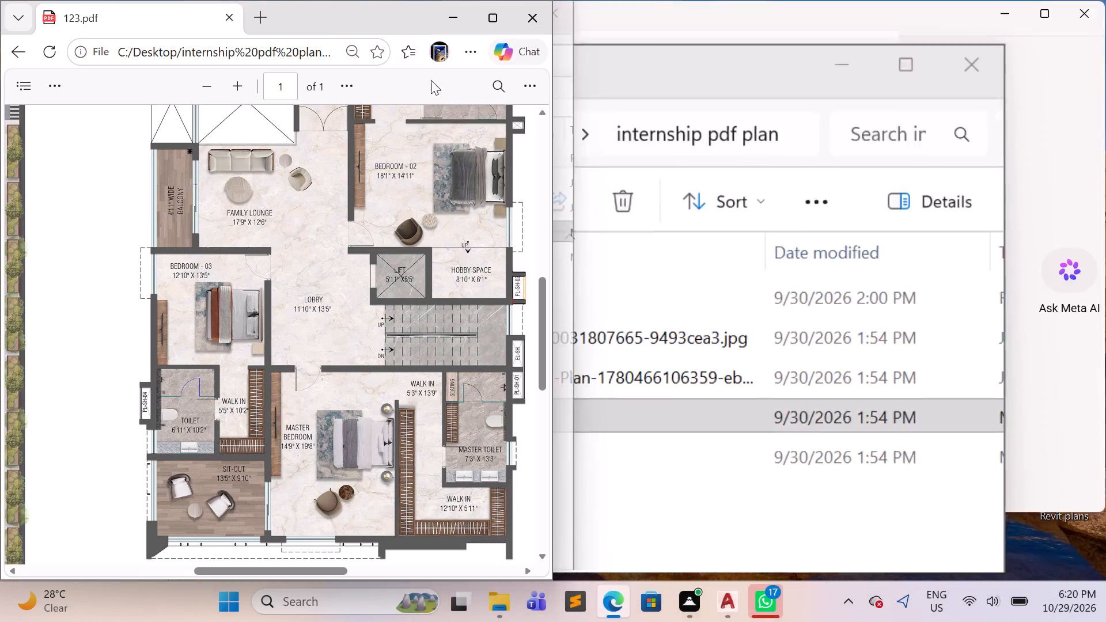
pyautogui.click(1080, 9)
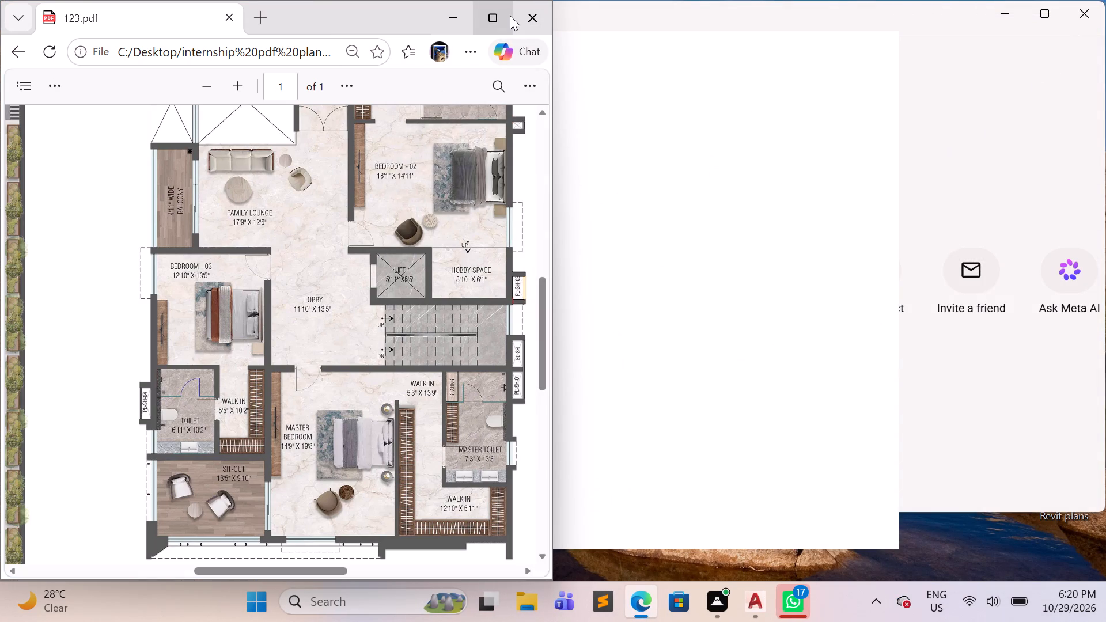
pyautogui.click(472, 65)
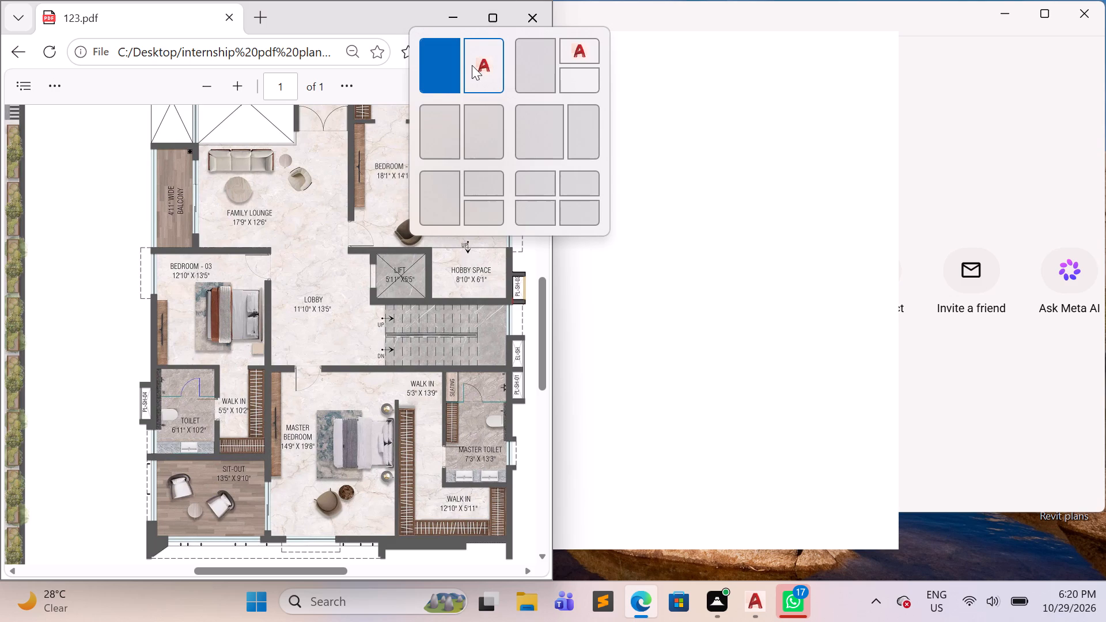
# Trim Bedroom-03's upper wall line where it crosses the west outer wall and the partition wall towards the lobby.
pyautogui.scroll(-2, 873, 332)
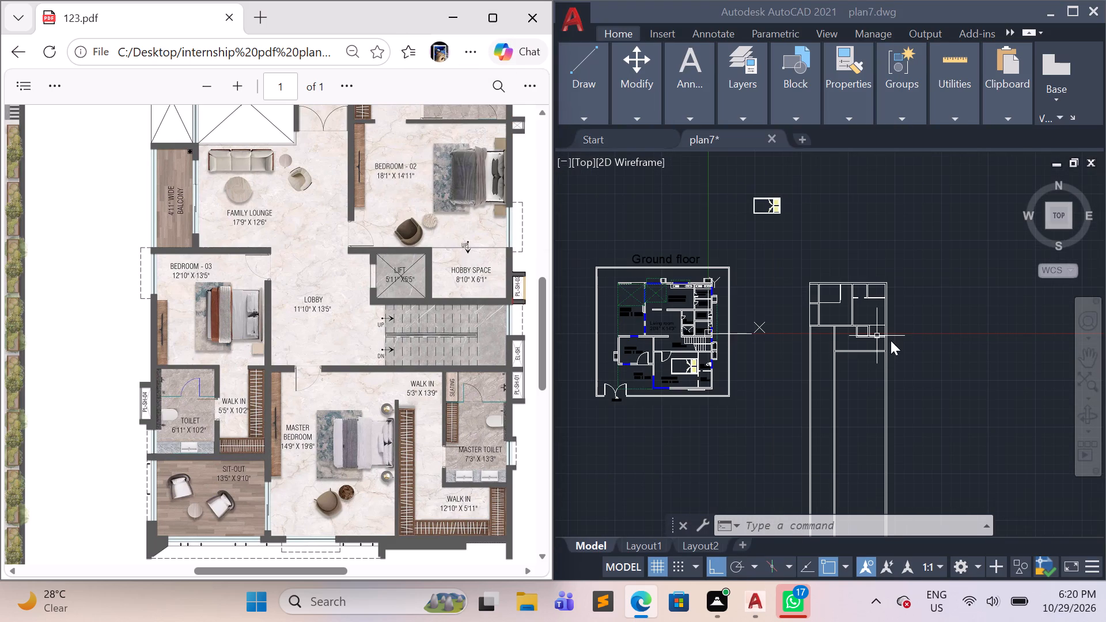
pyautogui.scroll(1, 893, 338)
pyautogui.scroll(1, 934, 296)
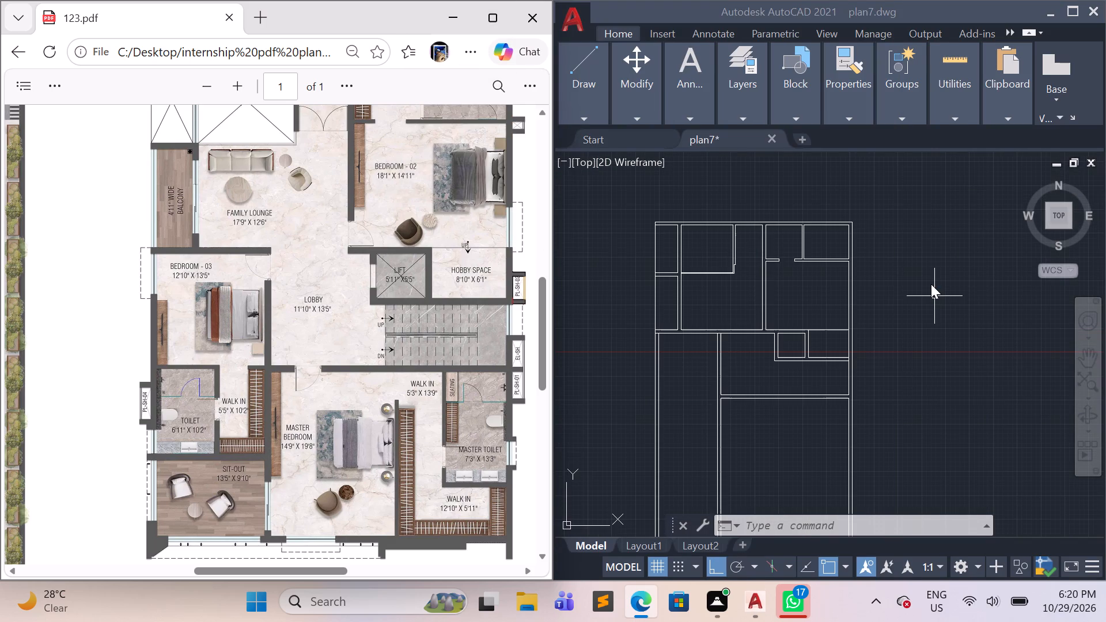
pyautogui.scroll(1, 907, 284)
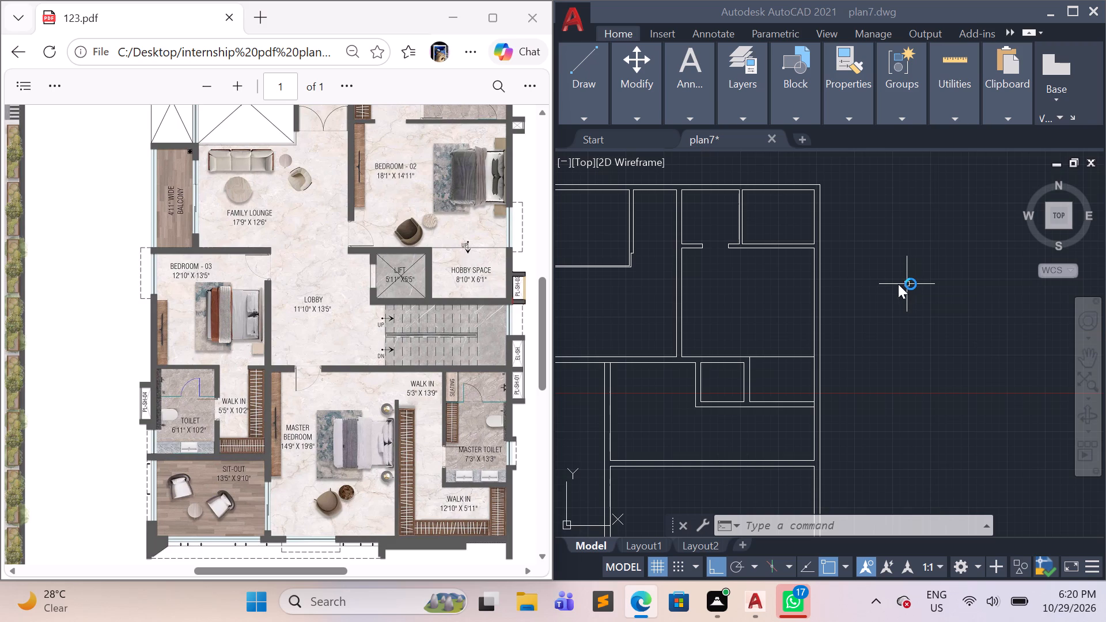
pyautogui.moveTo(873, 304); pyautogui.dragTo(895, 357, button='middle')
pyautogui.moveTo(891, 327); pyautogui.dragTo(953, 350, button='middle')
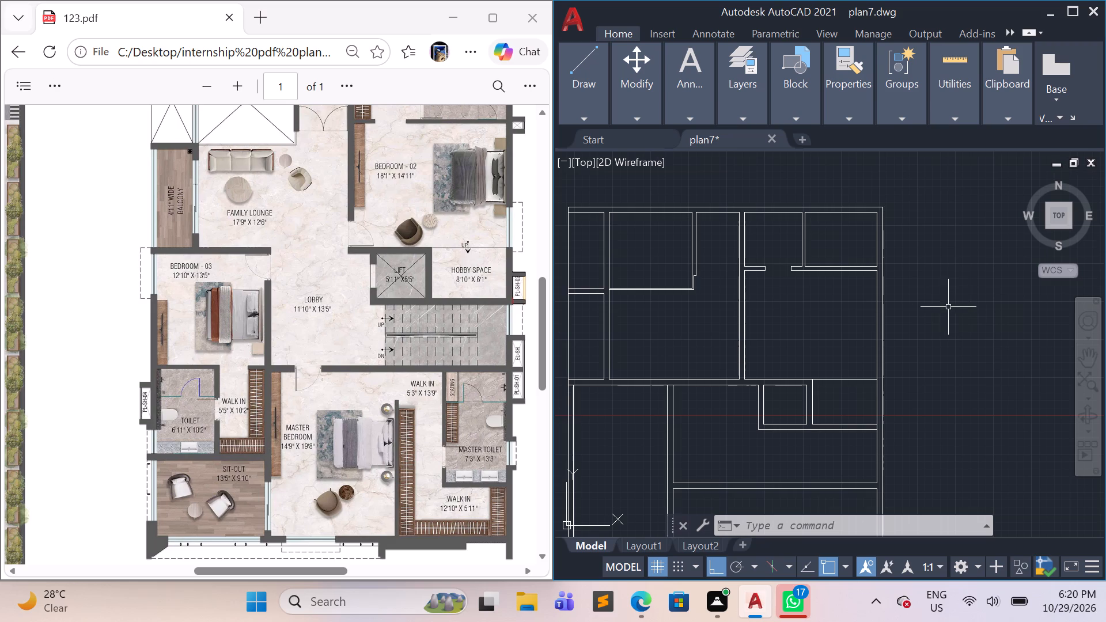
pyautogui.scroll(-1, 795, 392)
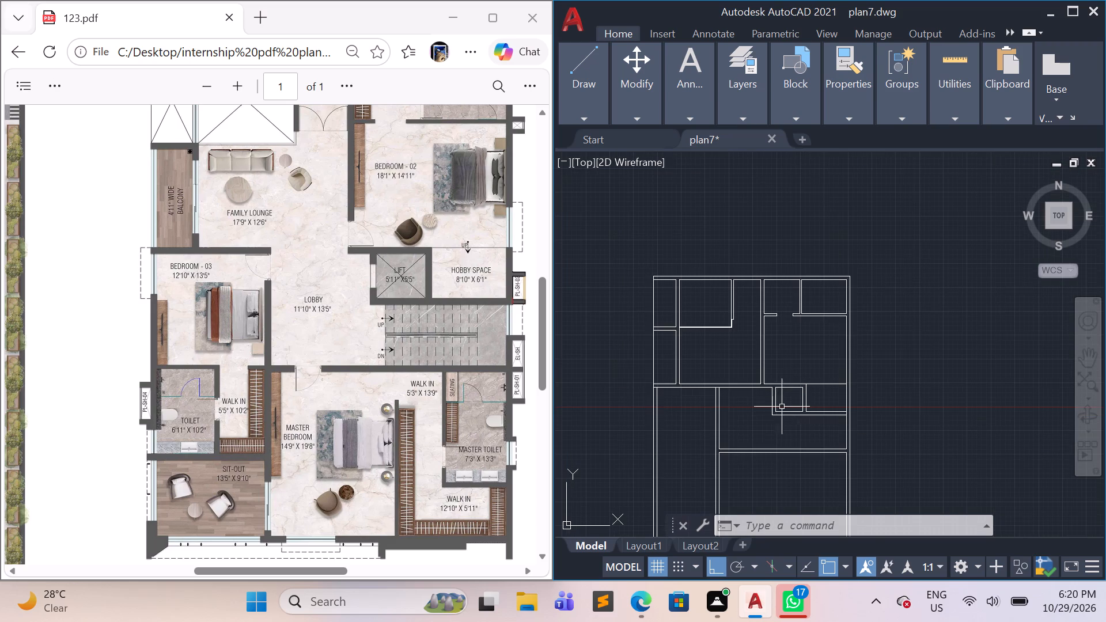
pyautogui.moveTo(734, 428); pyautogui.dragTo(740, 272, button='middle')
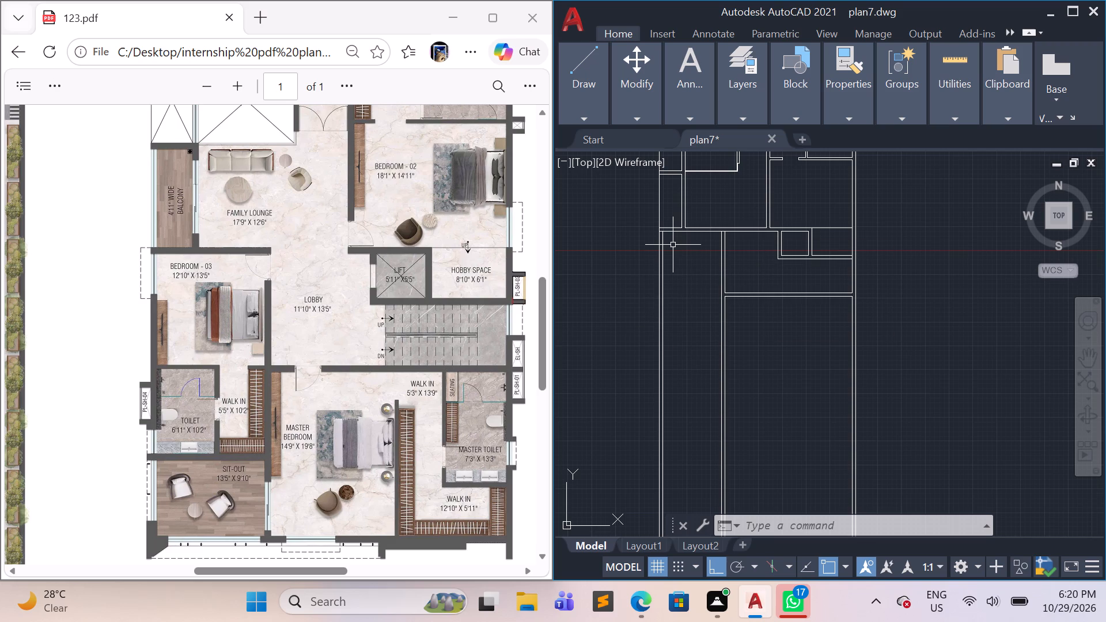
pyautogui.scroll(3, 657, 236)
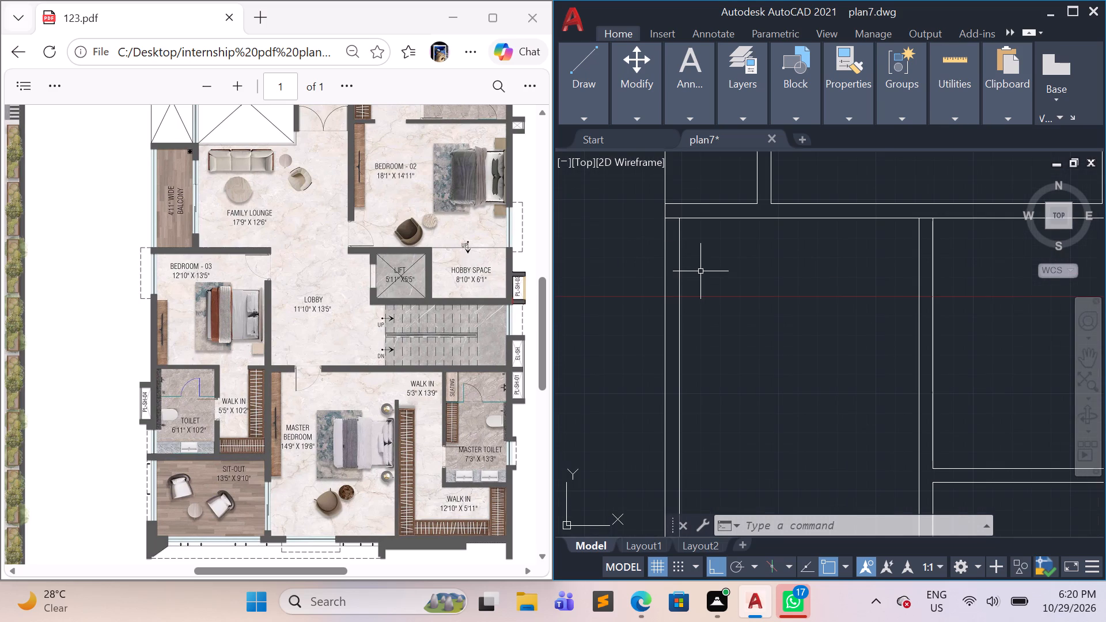
pyautogui.write('tr')
pyautogui.press('Return')
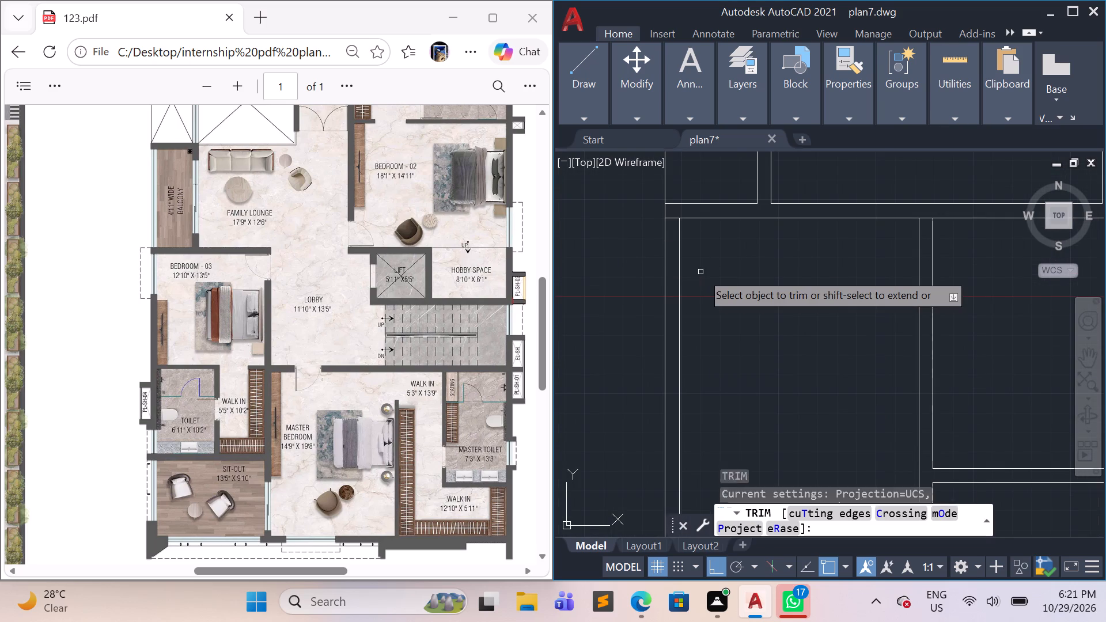
pyautogui.click(671, 216)
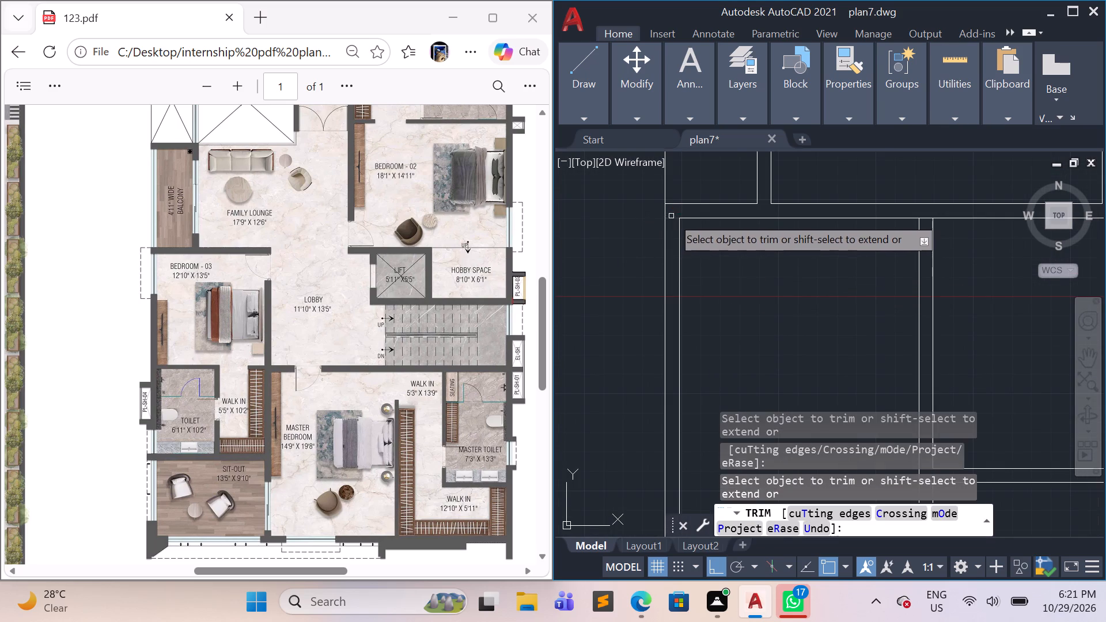
pyautogui.click(930, 217)
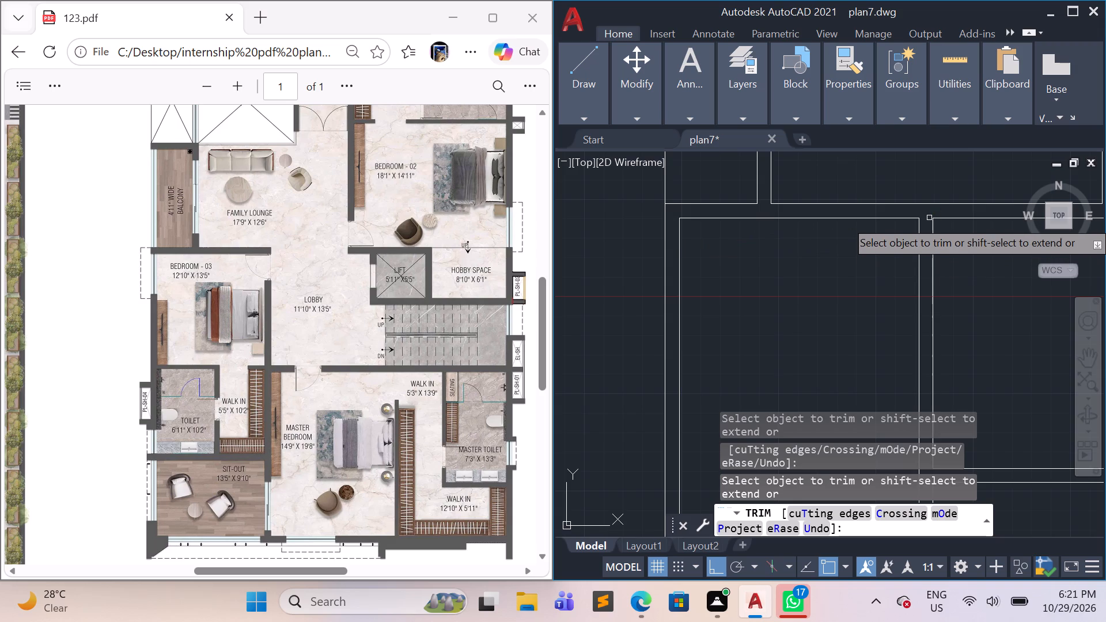
pyautogui.scroll(-3, 931, 263)
pyautogui.moveTo(972, 287); pyautogui.dragTo(933, 272, button='middle')
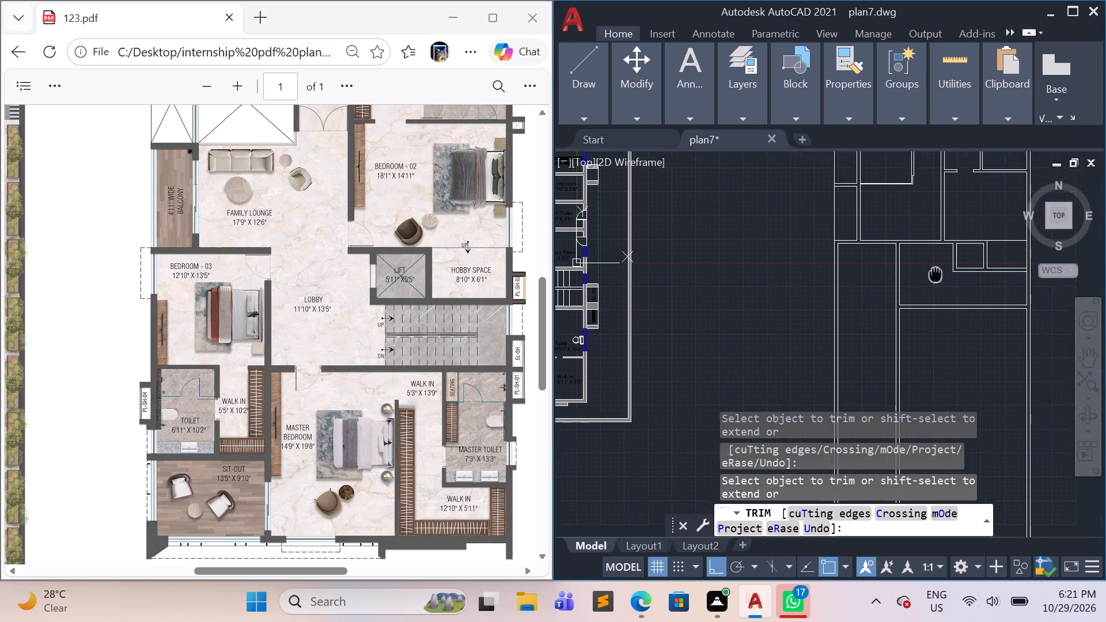
pyautogui.moveTo(933, 272); pyautogui.dragTo(825, 257, button='middle')
pyautogui.press('Escape')
pyautogui.press('Escape')
pyautogui.press('Escape')
pyautogui.press('Escape')
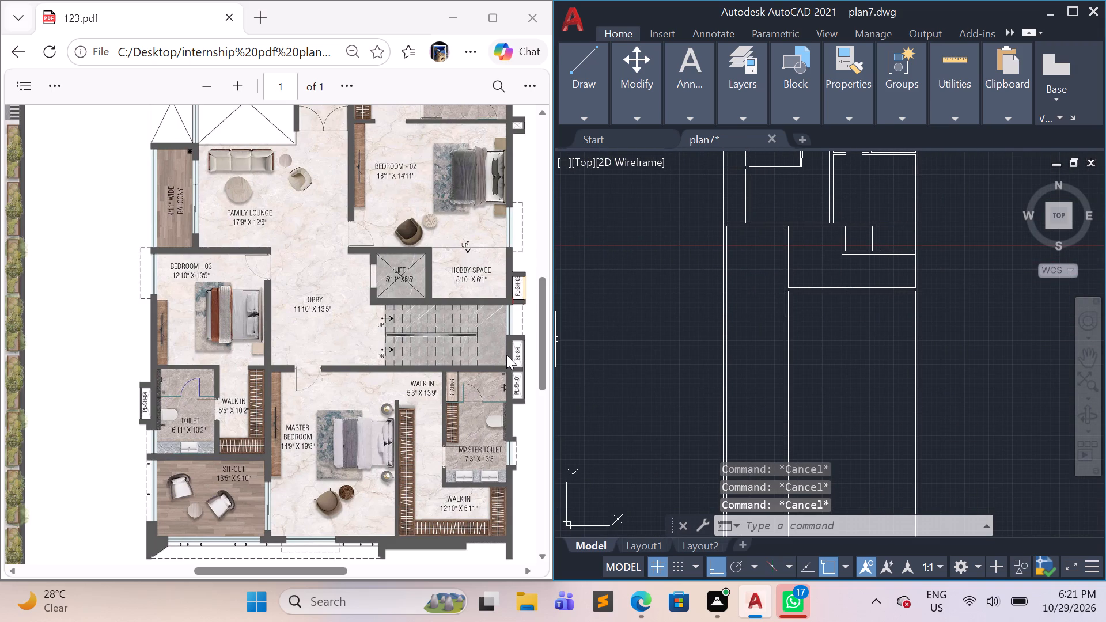
# Offset Bedroom-03's upper inner wall line 13'5" downward to form the room's lower wall line.
pyautogui.scroll(-1, 506, 355)
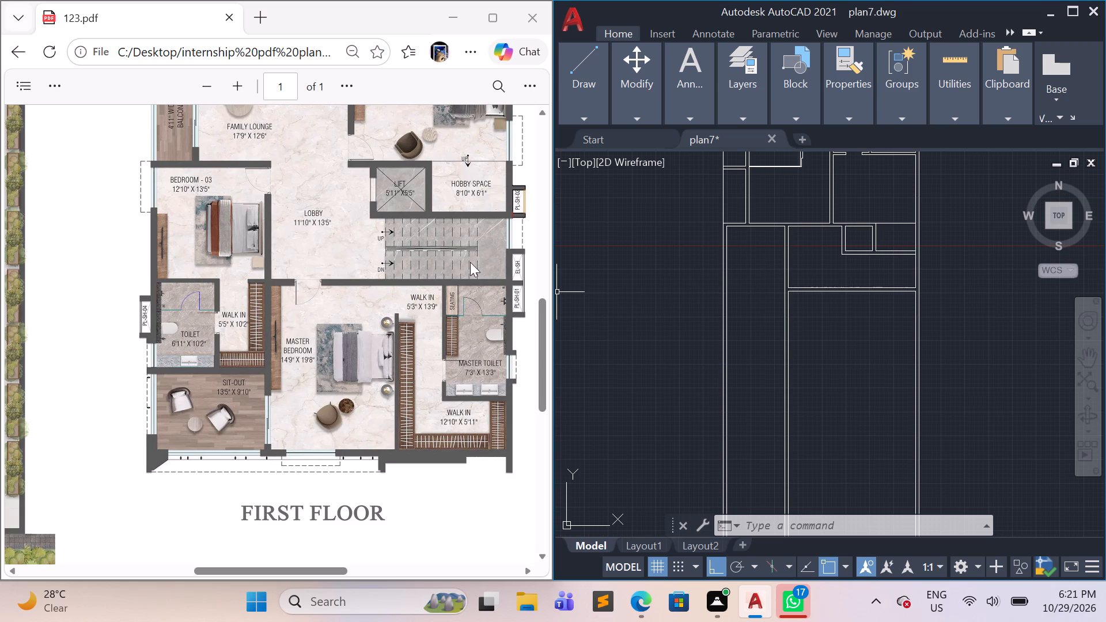
pyautogui.scroll(2, 376, 244)
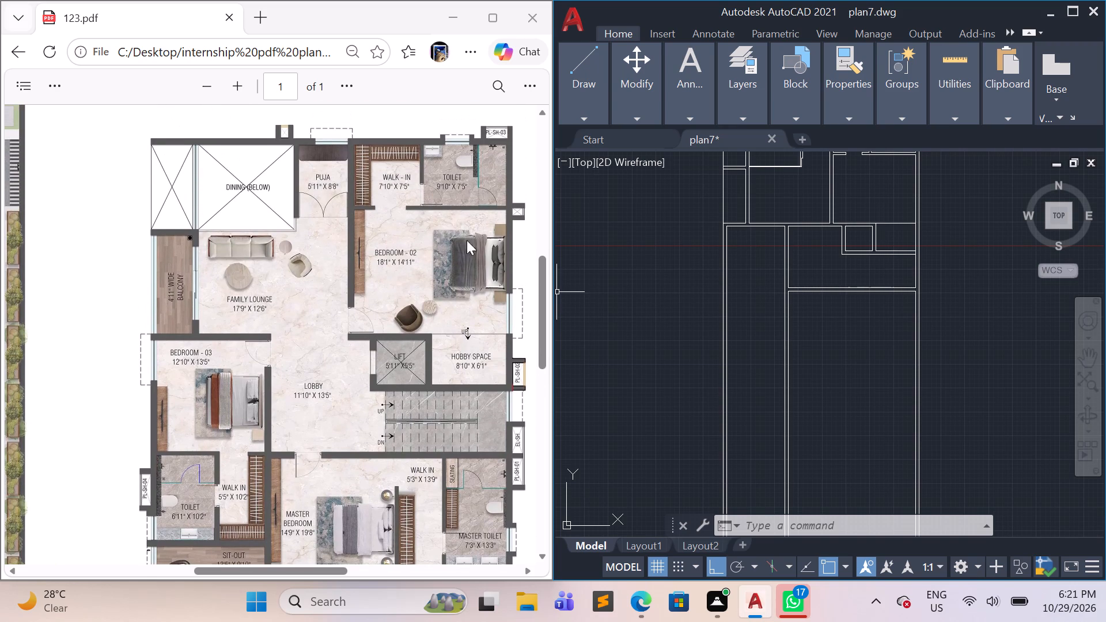
pyautogui.scroll(1, 757, 243)
pyautogui.scroll(-2, 780, 244)
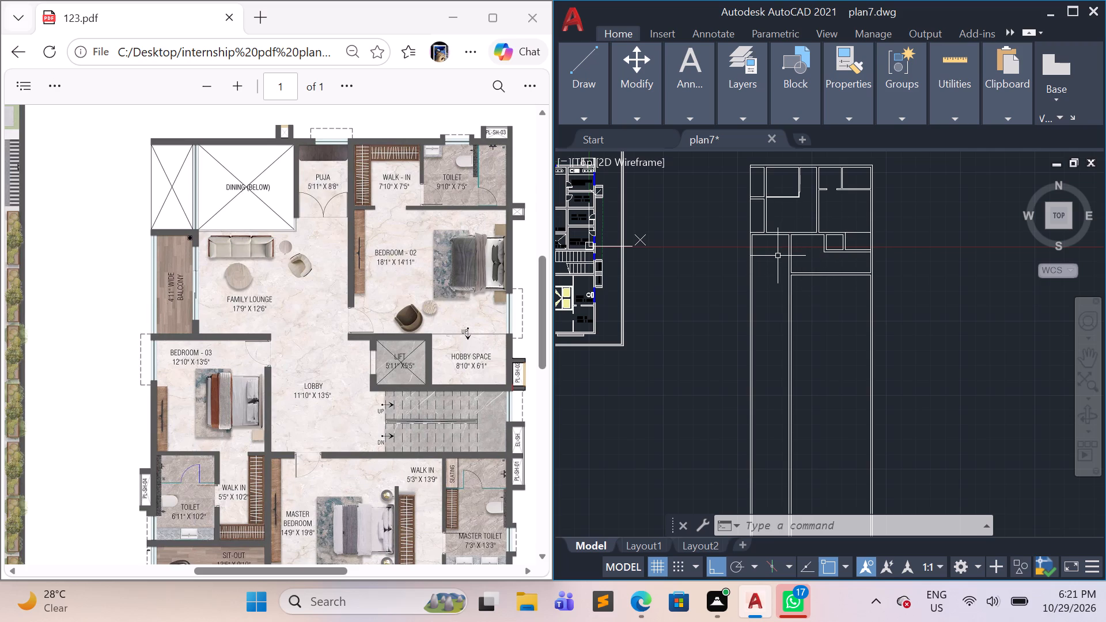
pyautogui.scroll(2, 767, 280)
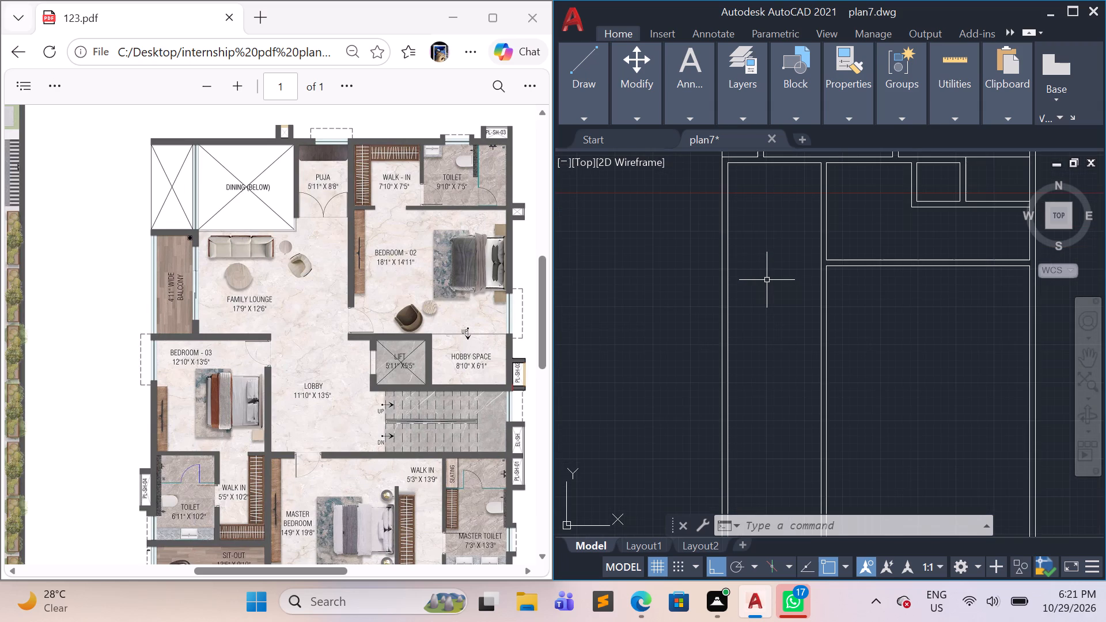
pyautogui.scroll(1, 767, 280)
pyautogui.moveTo(767, 280); pyautogui.dragTo(751, 358, button='middle')
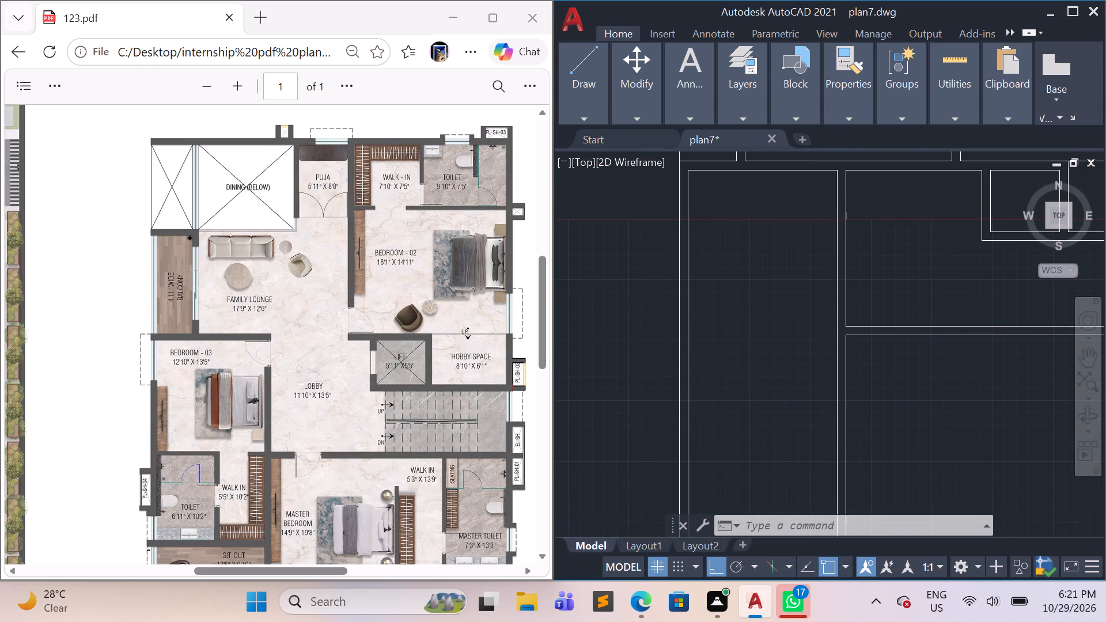
pyautogui.click(777, 170)
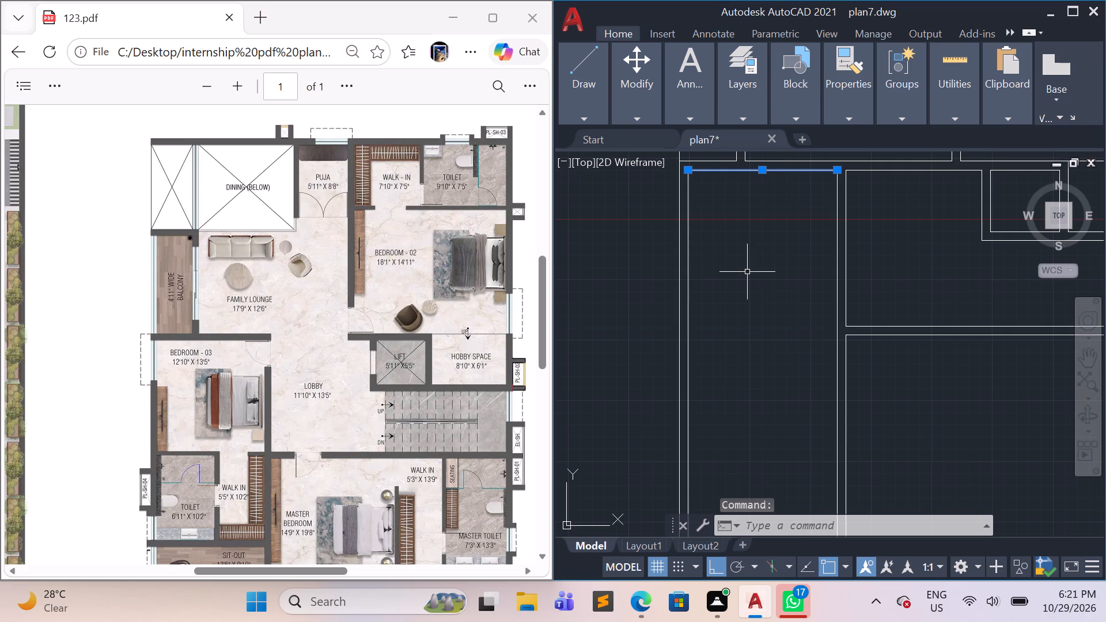
pyautogui.press('o')
pyautogui.press('Return')
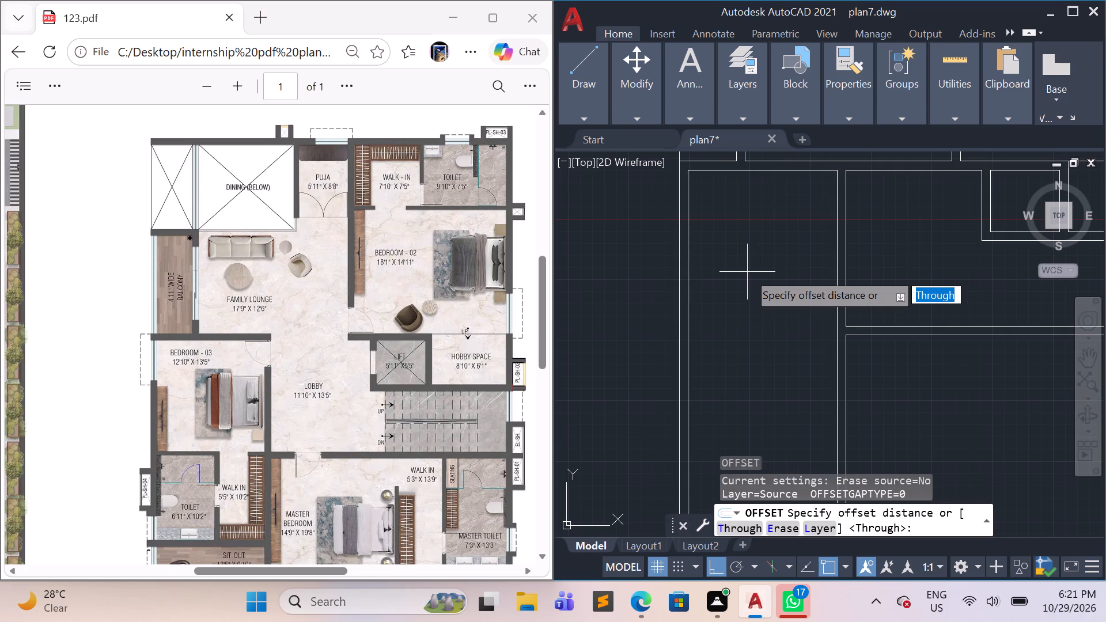
pyautogui.write('13')
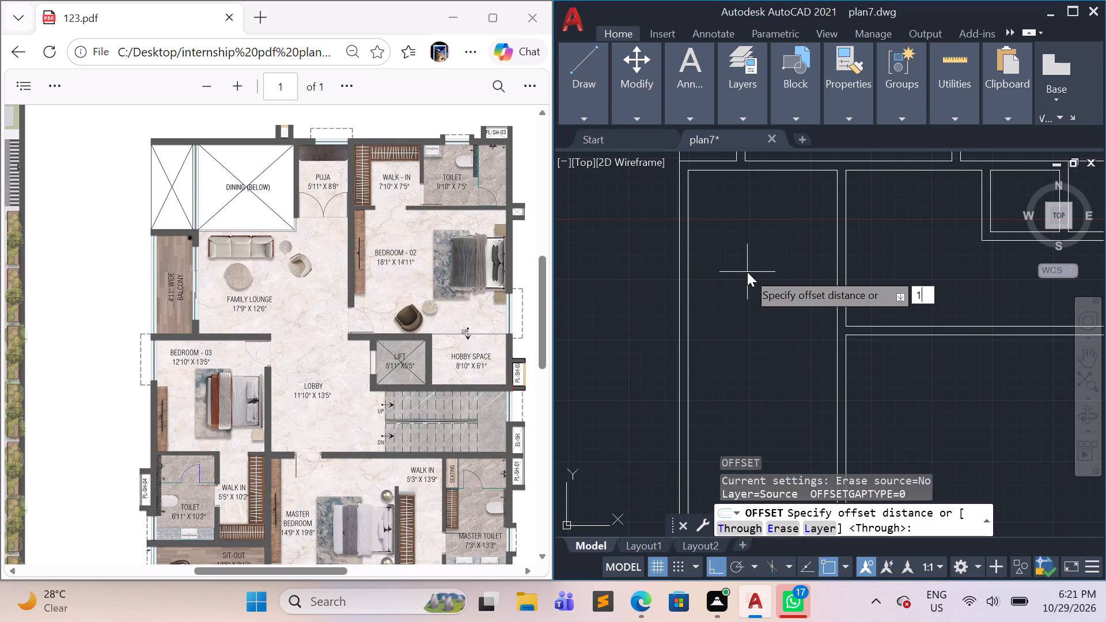
pyautogui.press("'")
pyautogui.write('5"')
pyautogui.press('Return')
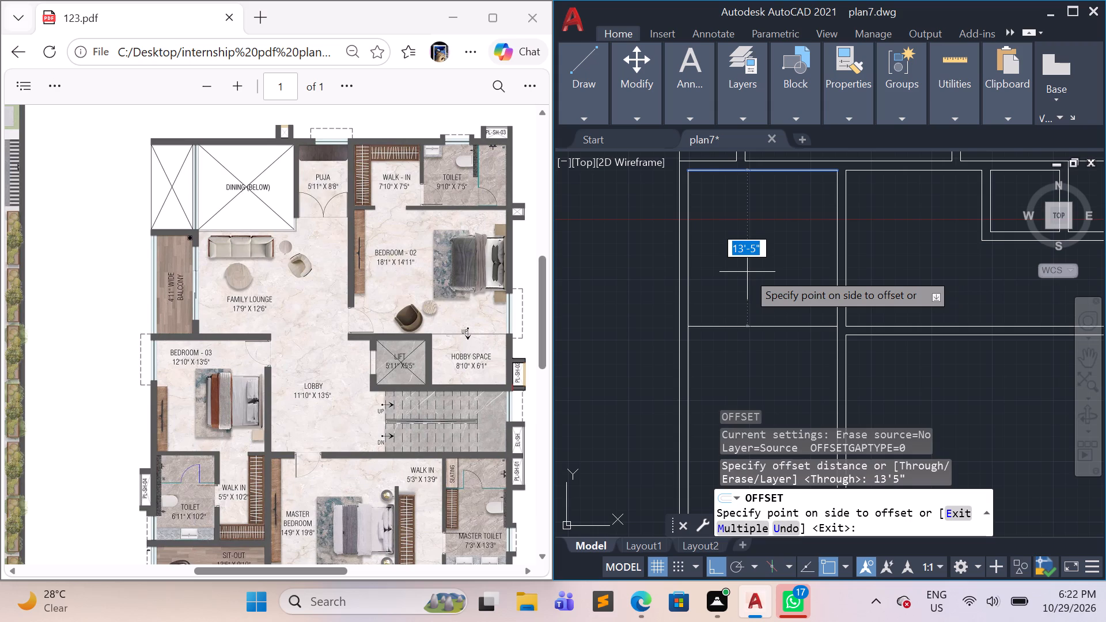
pyautogui.click(738, 312)
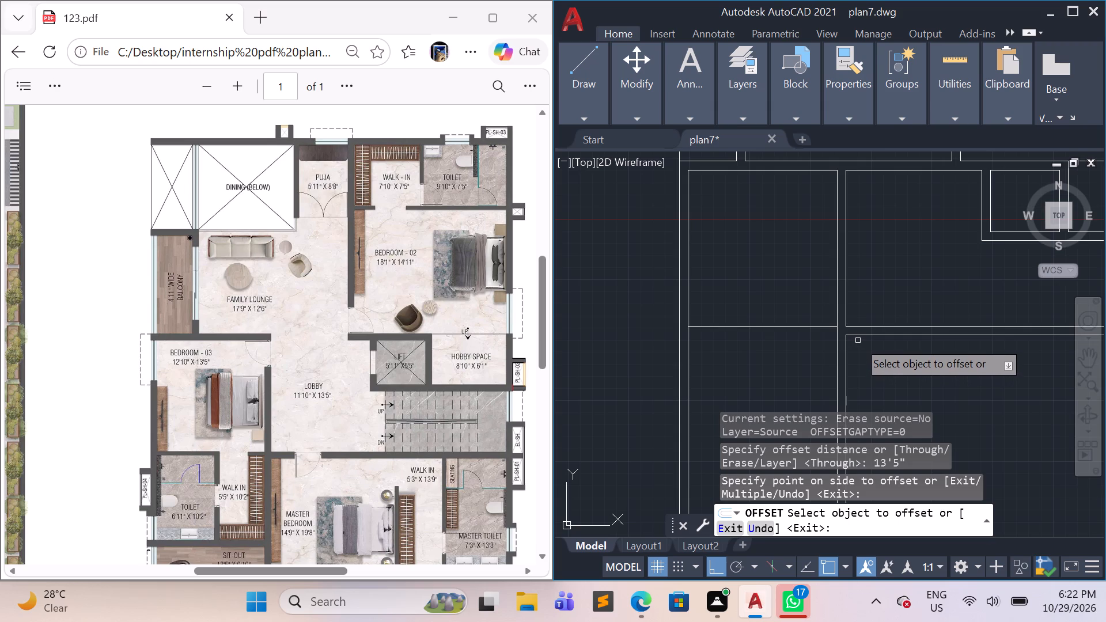
pyautogui.press('Escape')
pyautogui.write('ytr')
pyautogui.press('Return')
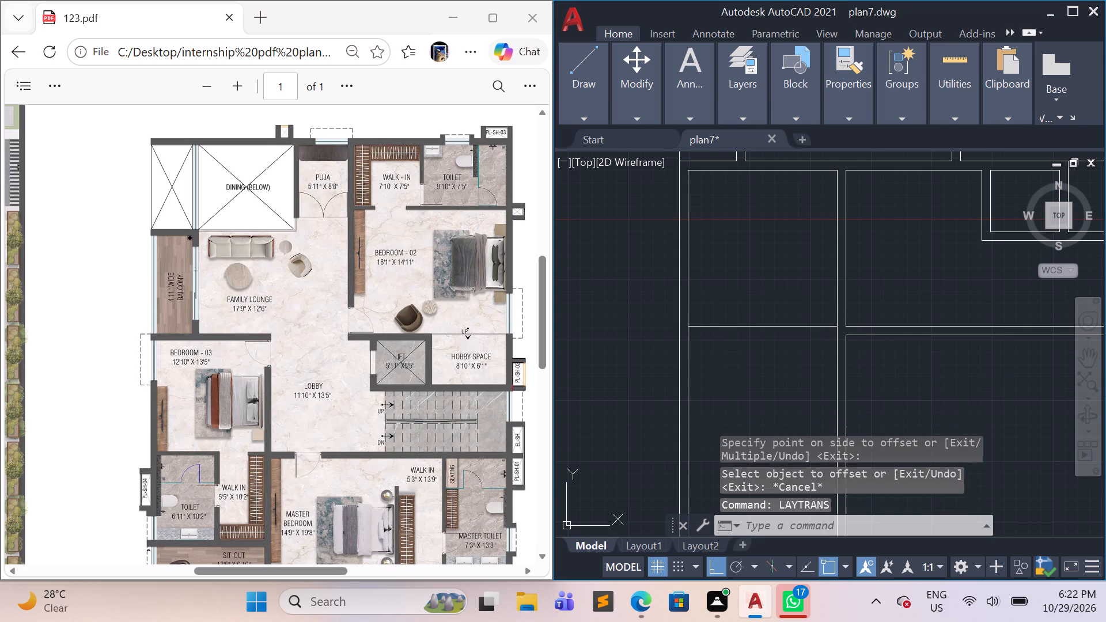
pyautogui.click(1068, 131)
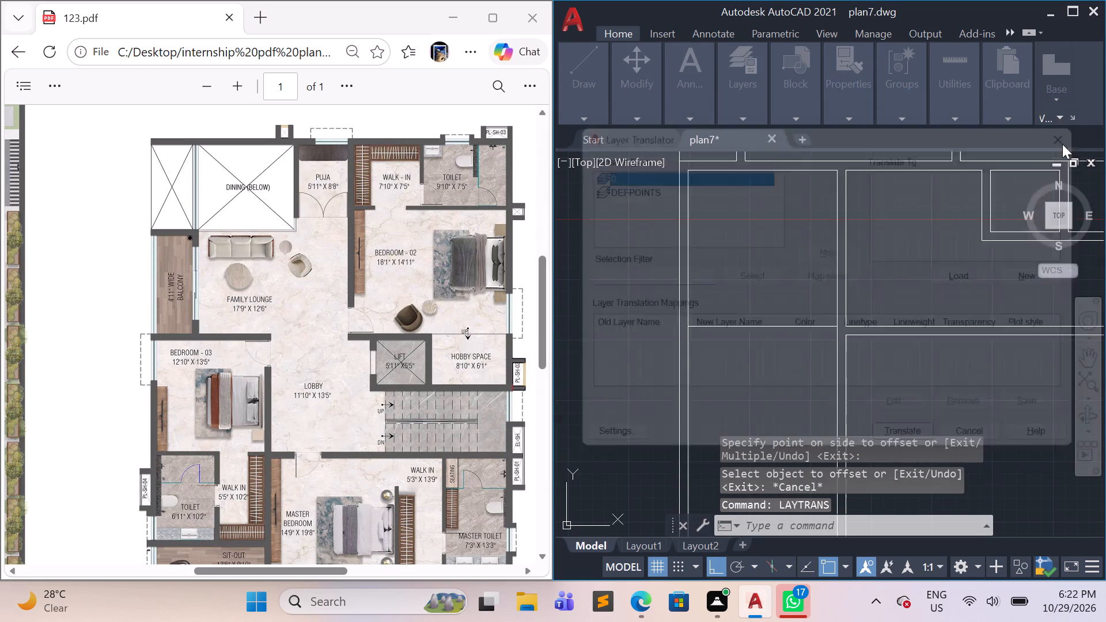
# Extend the master bedroom's upper wall line westward to the outer wall as the second face of Bedroom-03's lower wall.
pyautogui.write('tr')
pyautogui.press('Return')
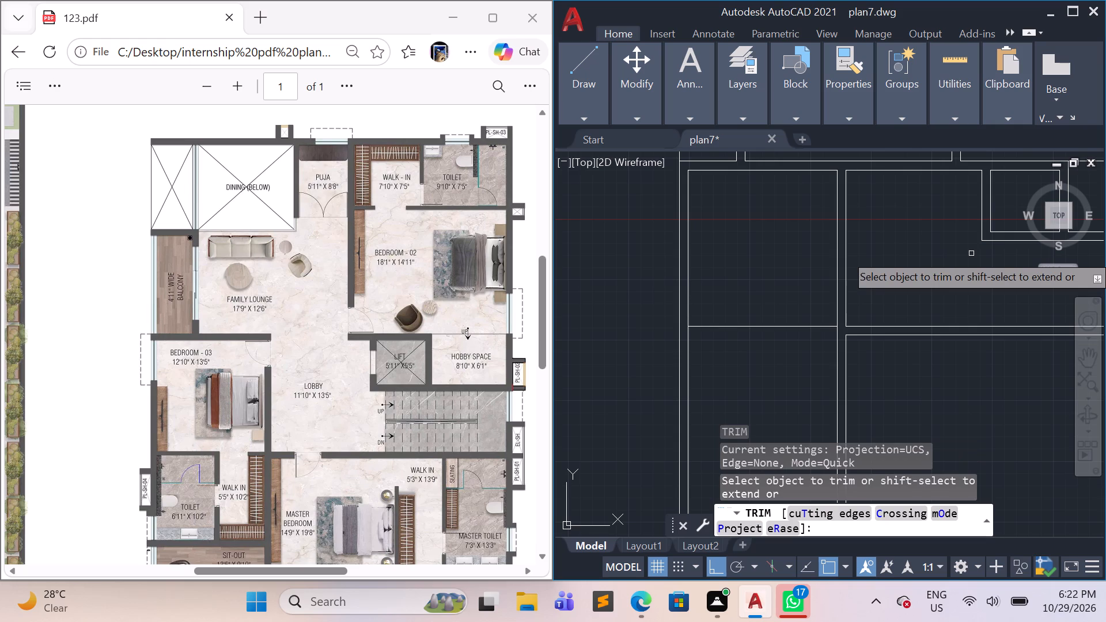
pyautogui.keyDown('shift'); pyautogui.click(870, 335); pyautogui.keyUp('shift')
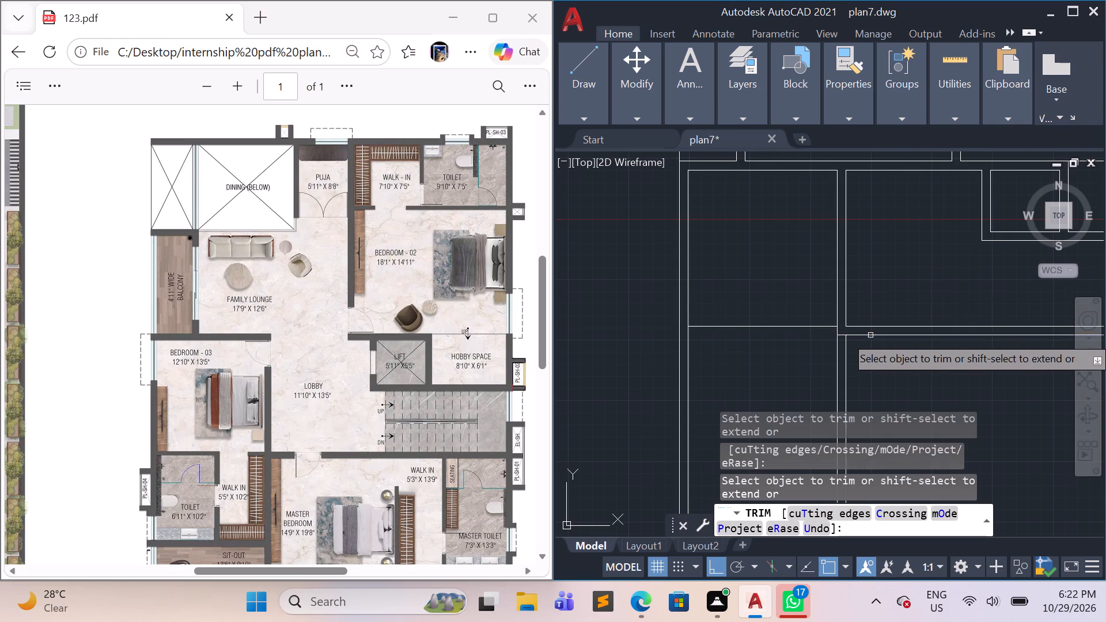
pyautogui.keyDown('shift'); pyautogui.click(841, 336); pyautogui.keyUp('shift')
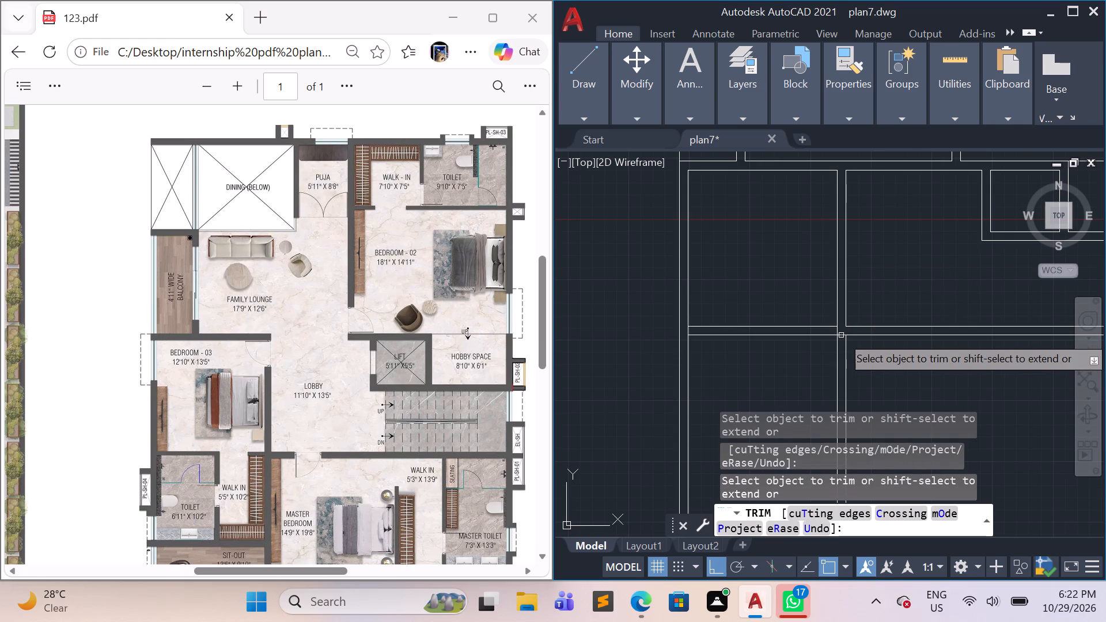
# Trim the overlapping segments where Bedroom-03's lower wall meets the lobby partition and the west outer wall.
pyautogui.scroll(2, 843, 332)
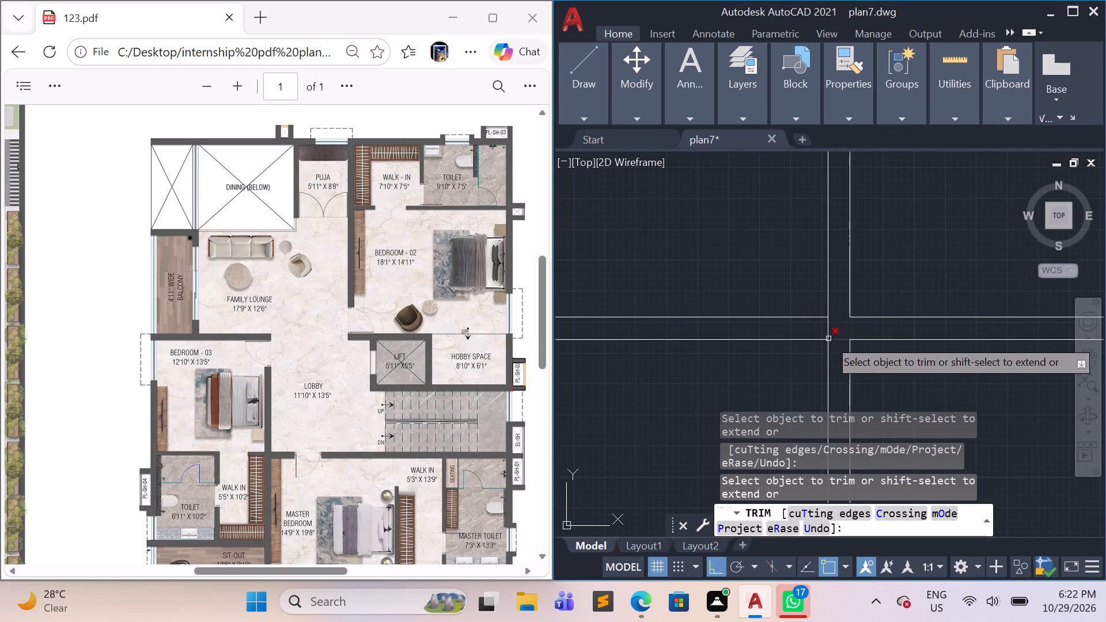
pyautogui.moveTo(815, 328); pyautogui.dragTo(840, 364)
pyautogui.scroll(-4, 834, 361)
pyautogui.scroll(5, 772, 357)
pyautogui.moveTo(760, 348); pyautogui.dragTo(810, 344)
pyautogui.scroll(-5, 810, 346)
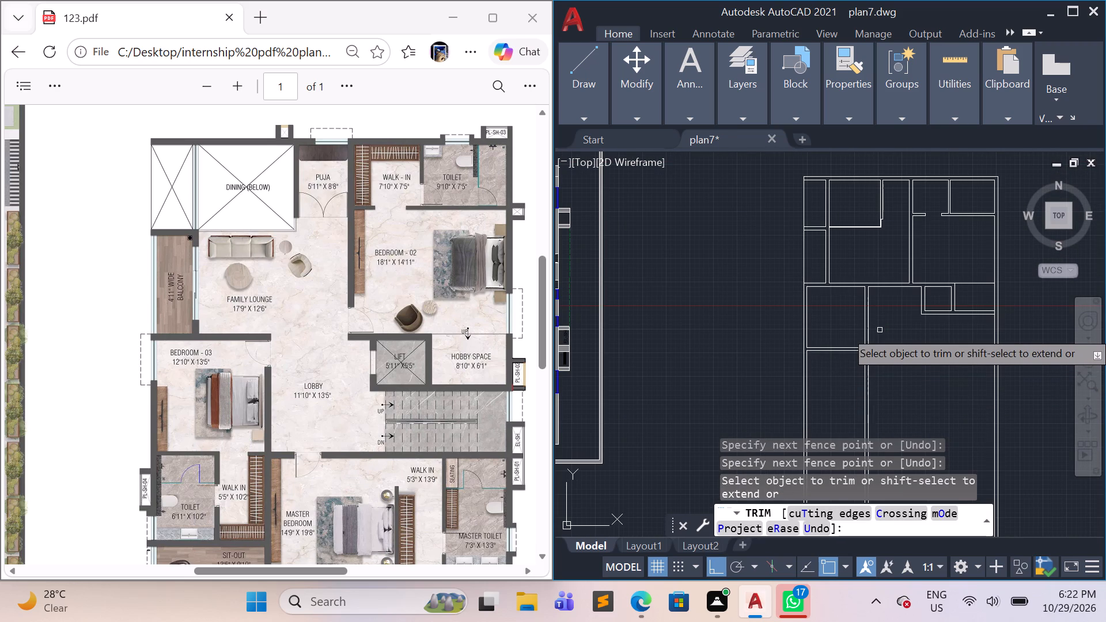
pyautogui.scroll(1, 900, 382)
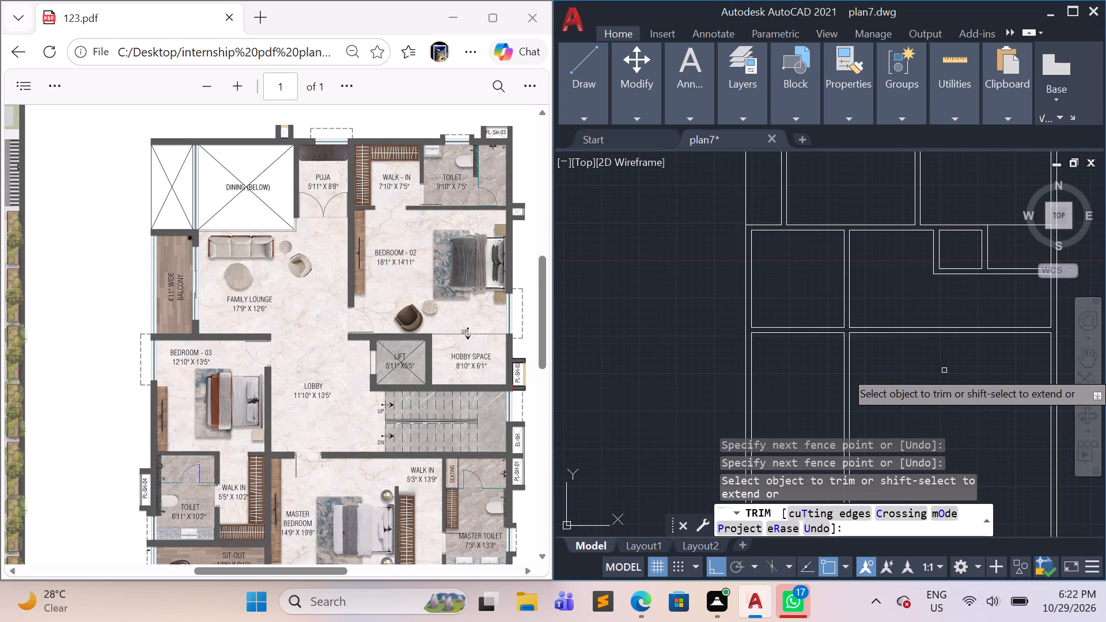
# Offset the lower face line of Bedroom-03's lower wall 10'2" downward to set the depth of the toilet and walk-in.
pyautogui.scroll(-2, 484, 446)
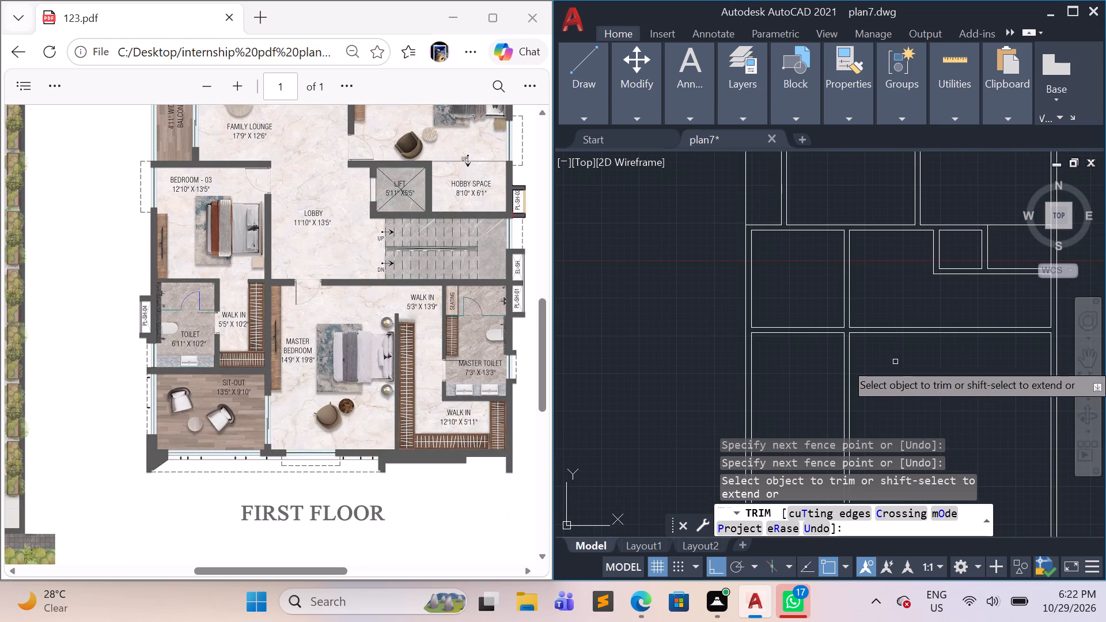
pyautogui.moveTo(937, 376); pyautogui.dragTo(871, 325, button='middle')
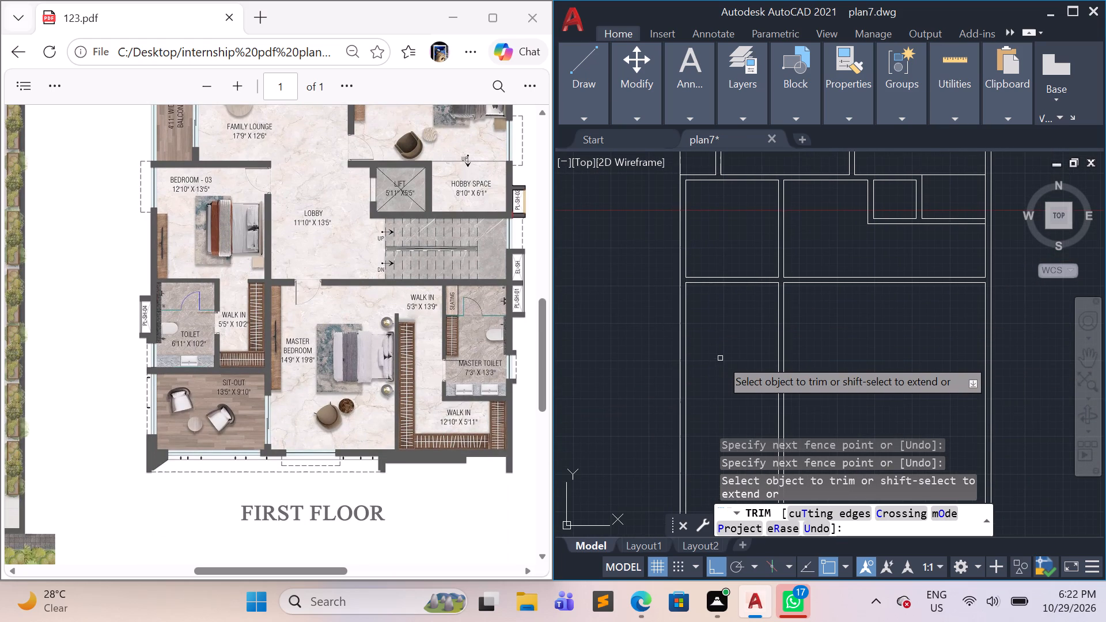
pyautogui.scroll(1, 720, 358)
pyautogui.press('Escape')
pyautogui.press('Escape')
pyautogui.press('Escape')
pyautogui.press('Escape')
pyautogui.press('Escape')
pyautogui.press('Escape')
pyautogui.press('Escape')
pyautogui.press('Escape')
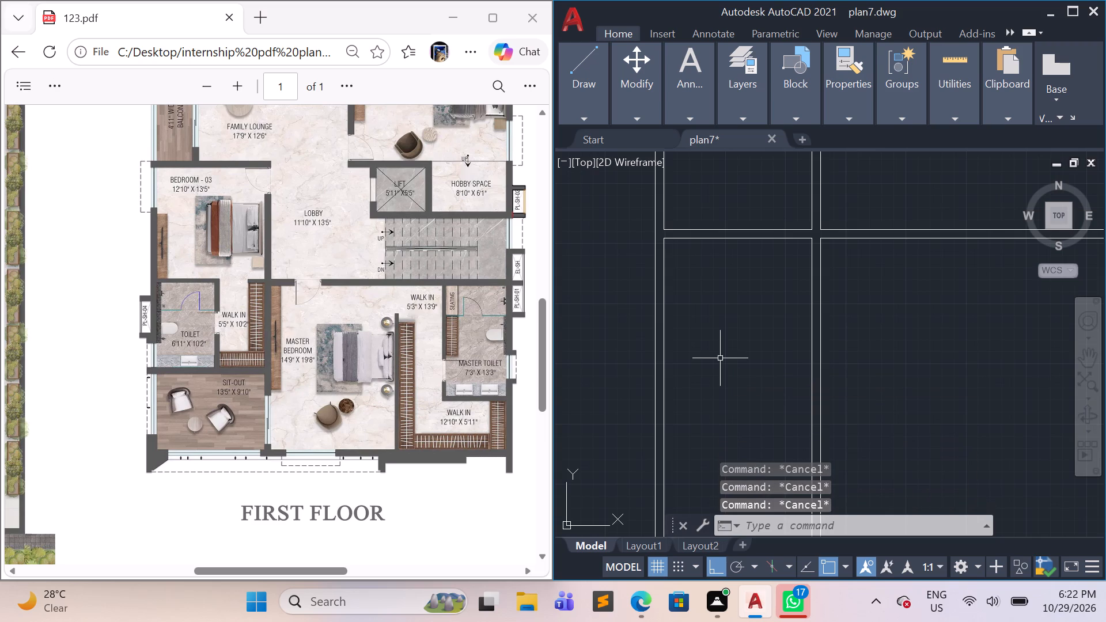
pyautogui.press('Escape')
pyautogui.click(740, 240)
pyautogui.press('o')
pyautogui.press('Return')
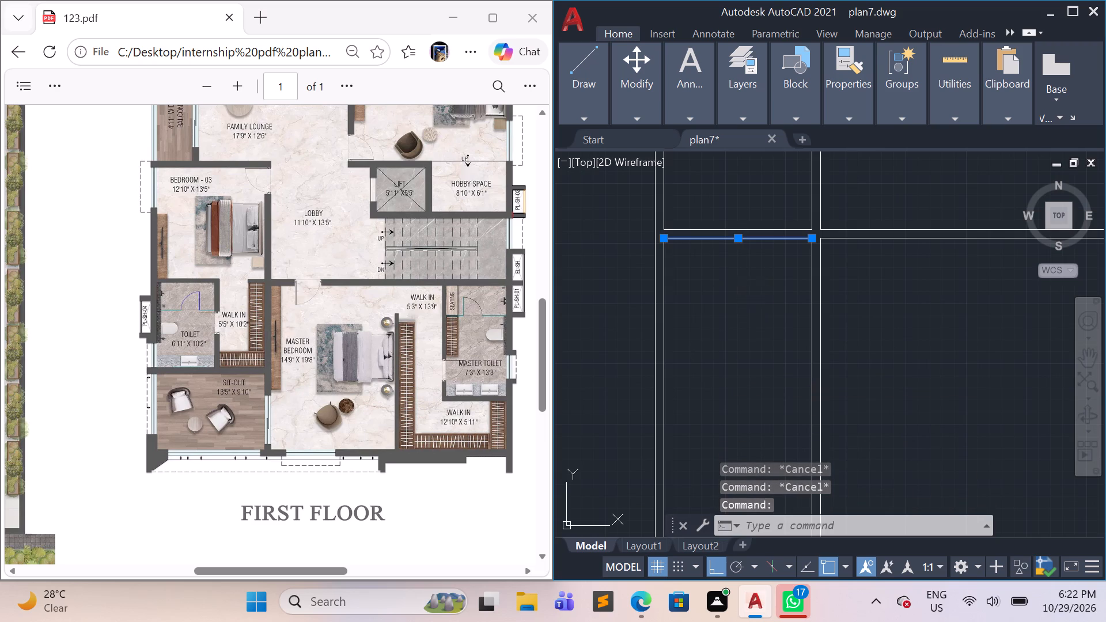
pyautogui.write('10\'2"')
pyautogui.press('Return')
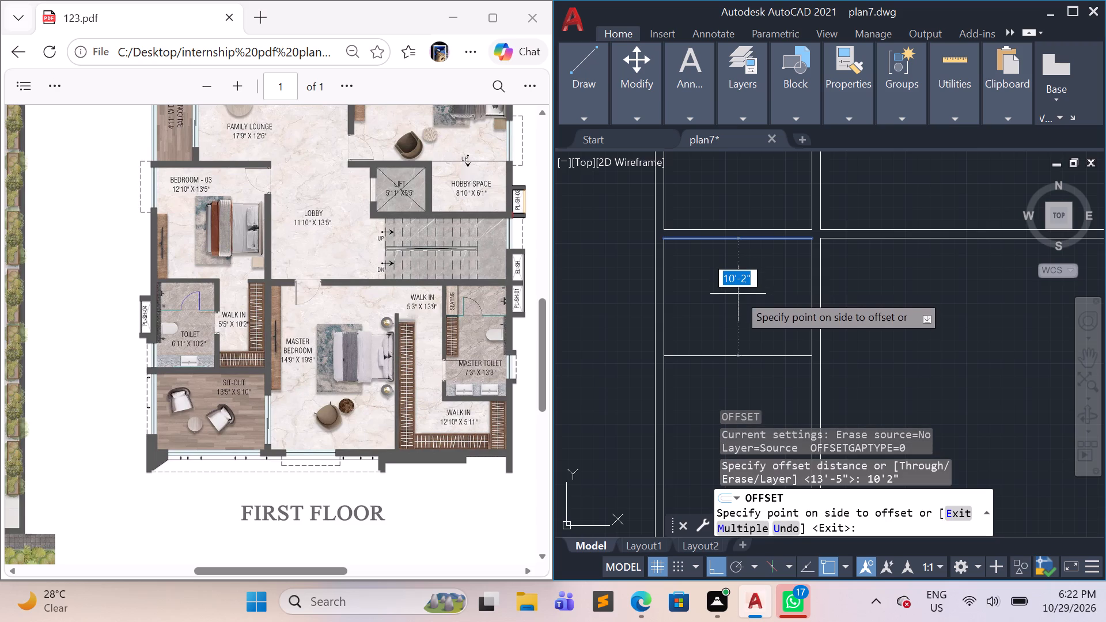
pyautogui.click(738, 295)
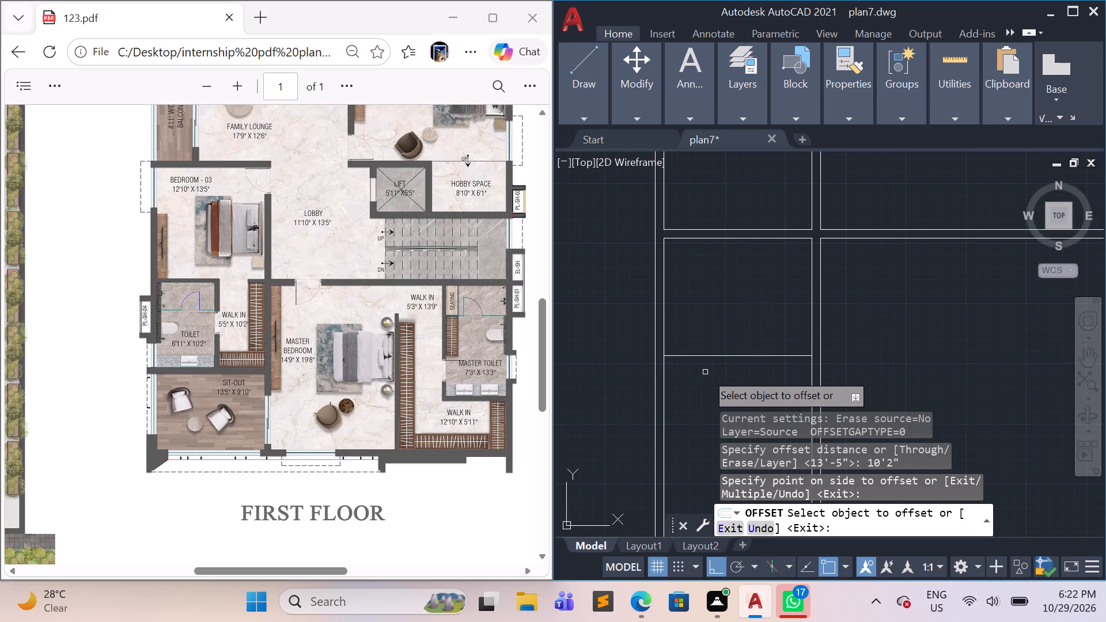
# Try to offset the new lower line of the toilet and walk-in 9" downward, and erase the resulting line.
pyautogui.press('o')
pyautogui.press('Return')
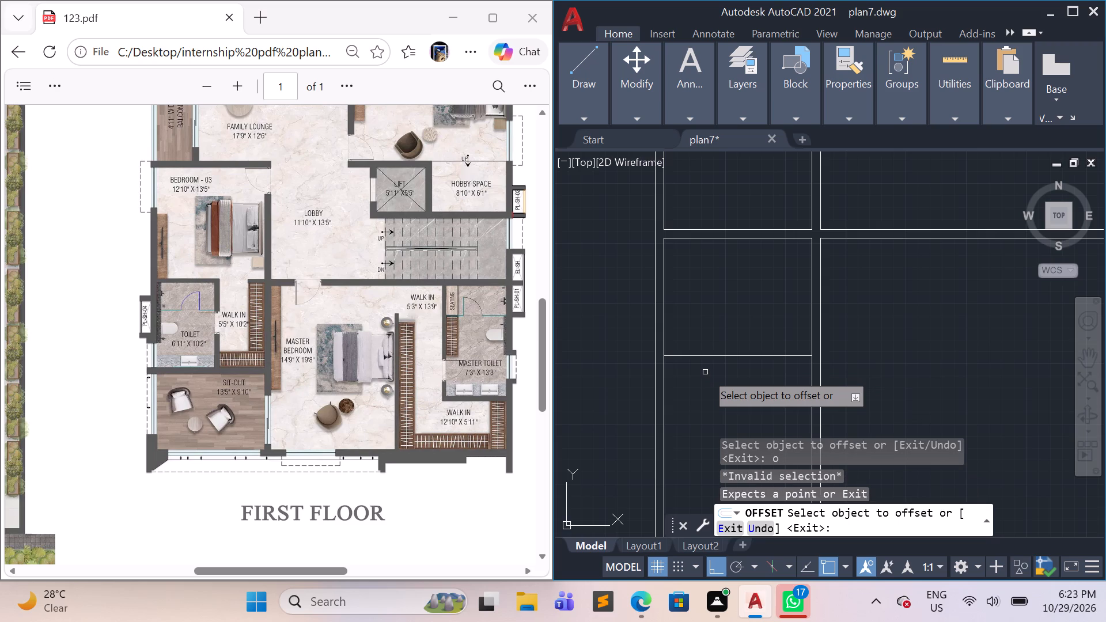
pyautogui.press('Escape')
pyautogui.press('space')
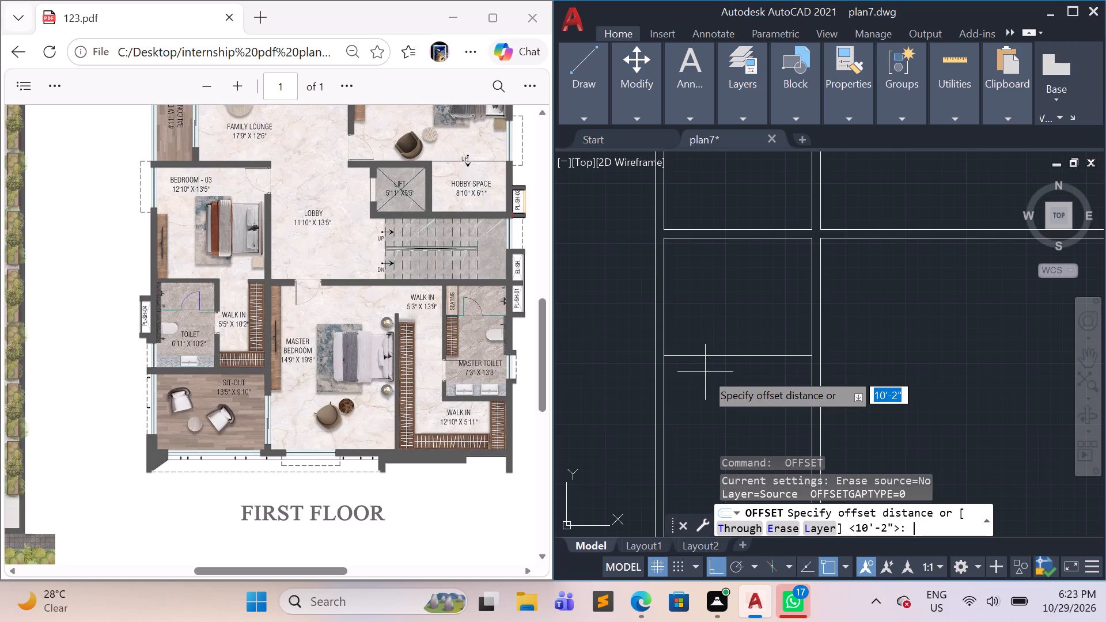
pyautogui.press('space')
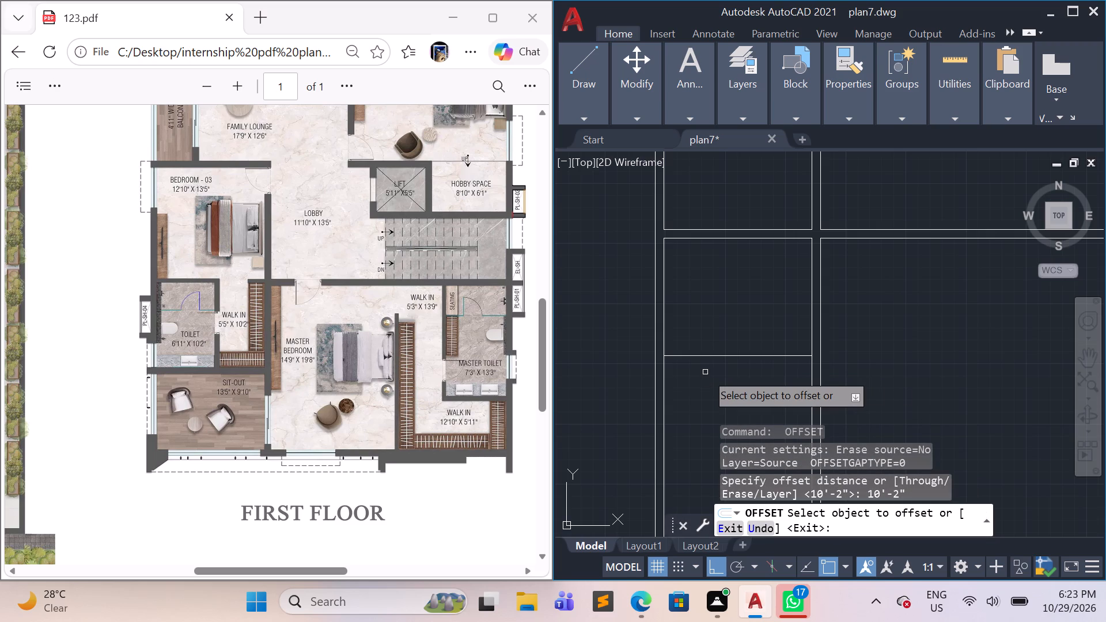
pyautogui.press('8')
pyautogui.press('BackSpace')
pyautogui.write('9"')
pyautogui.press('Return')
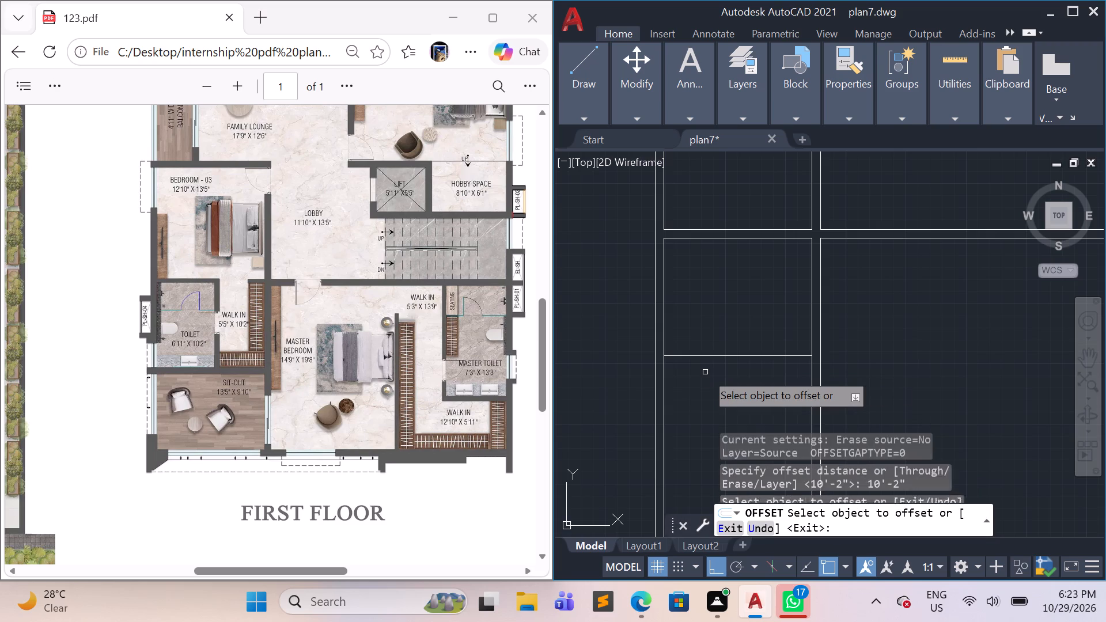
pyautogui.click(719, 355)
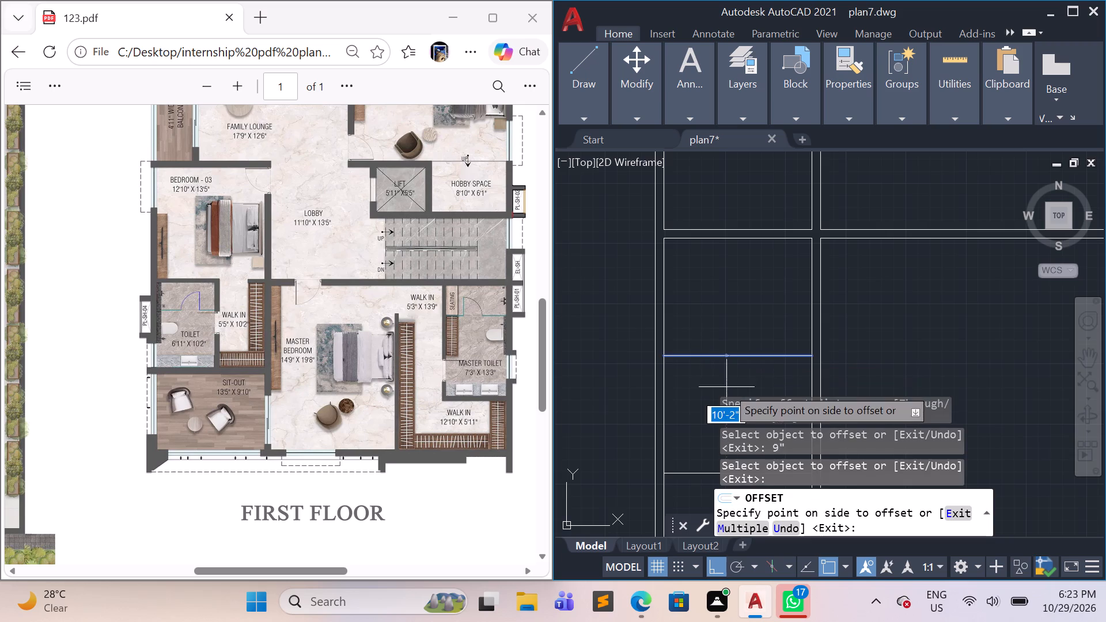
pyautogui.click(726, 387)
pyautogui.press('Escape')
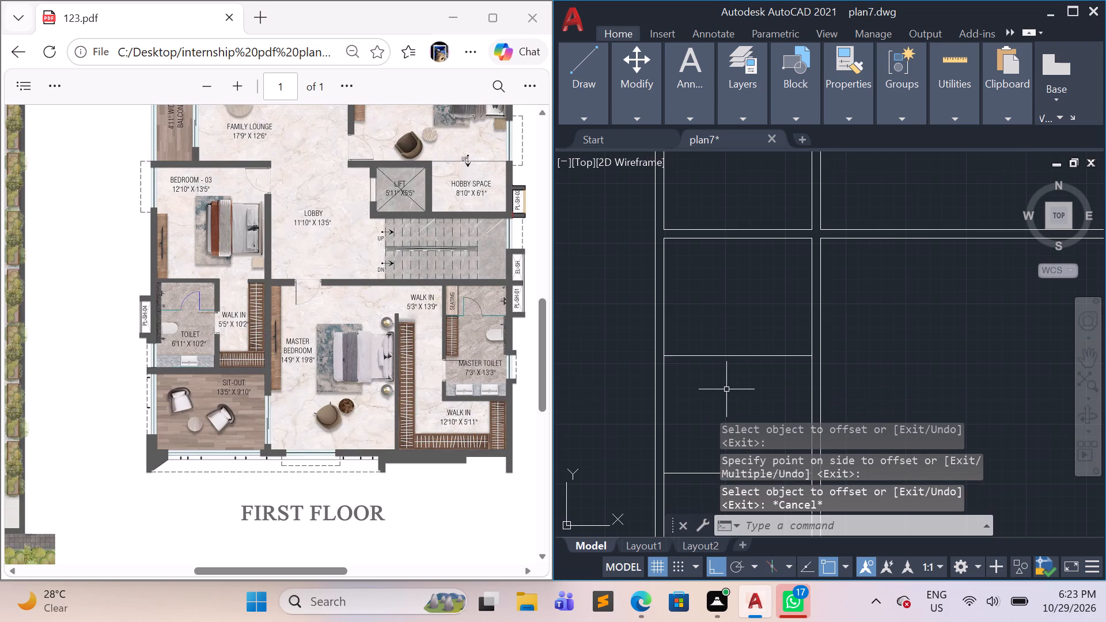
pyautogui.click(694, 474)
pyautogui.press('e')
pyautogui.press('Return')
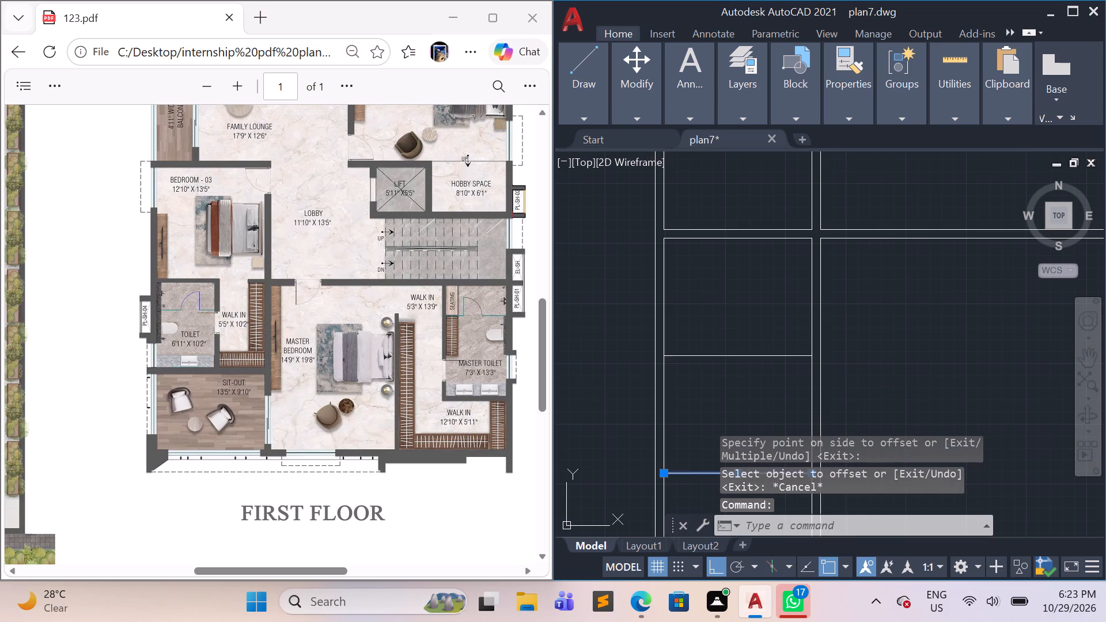
# Offset the lower line of the toilet and walk-in 9" downward to form the wall above the sit-out.
pyautogui.press('o')
pyautogui.press('Return')
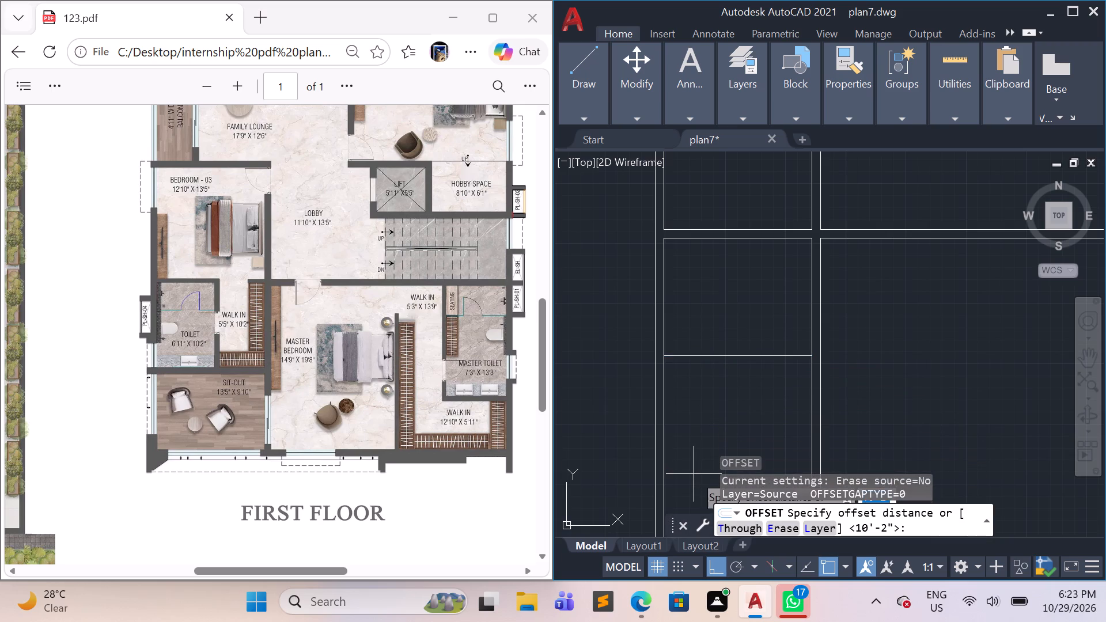
pyautogui.write('9"')
pyautogui.press('Return')
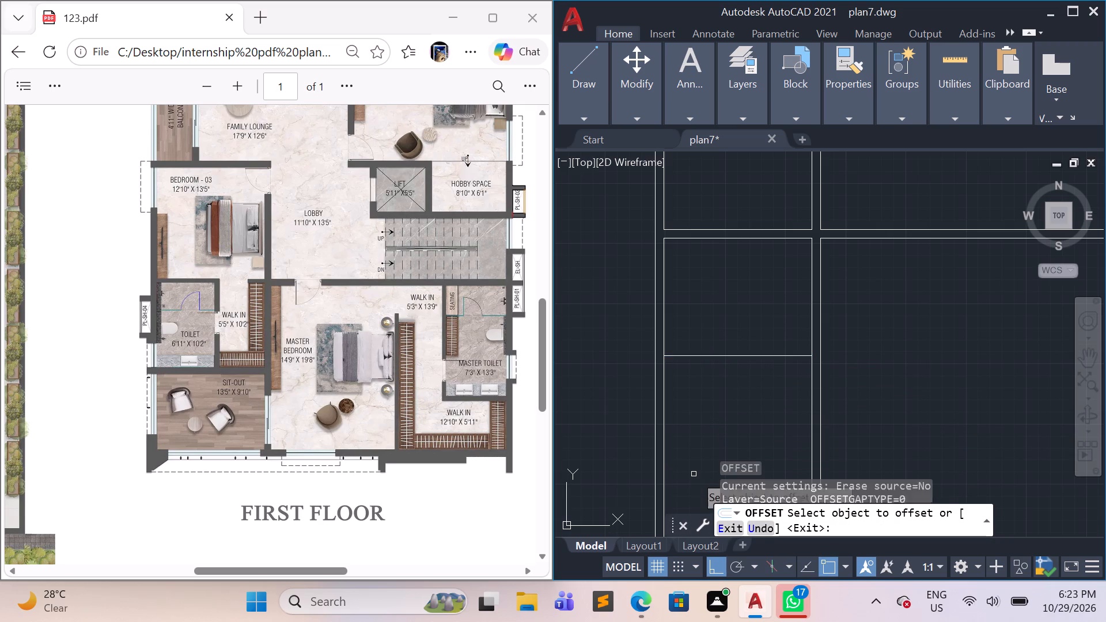
pyautogui.click(753, 356)
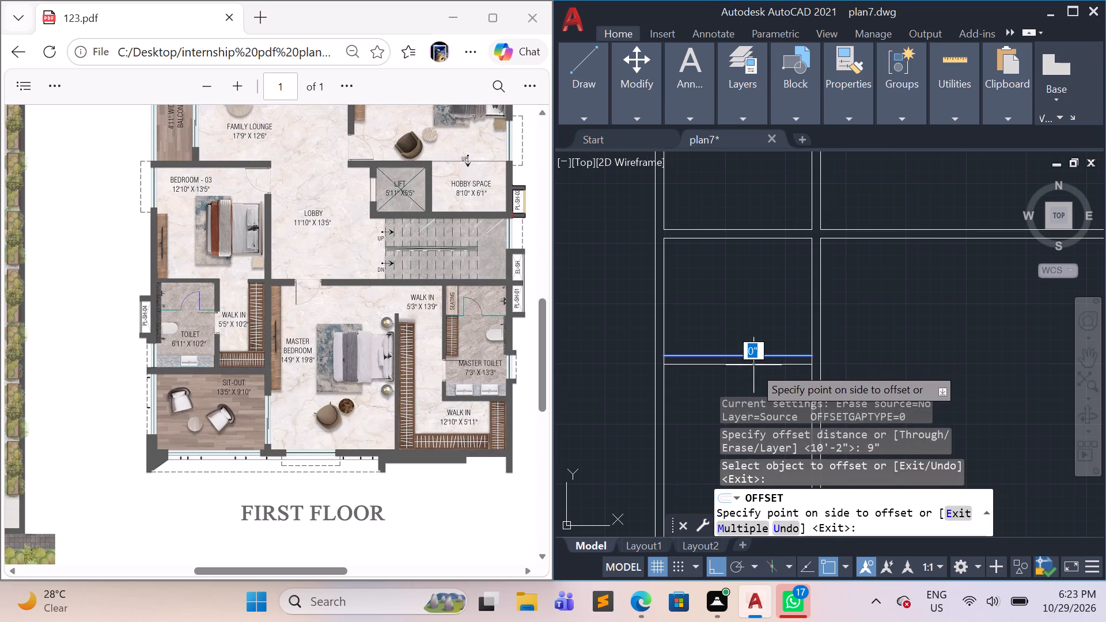
pyautogui.click(753, 389)
pyautogui.scroll(-2, 787, 395)
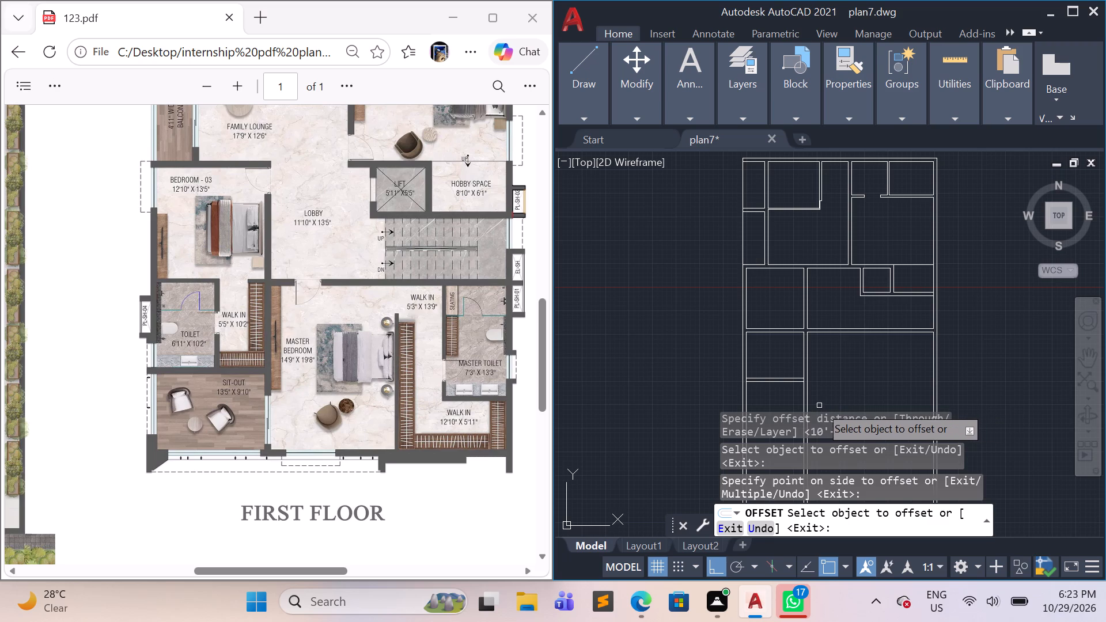
pyautogui.scroll(1, 793, 399)
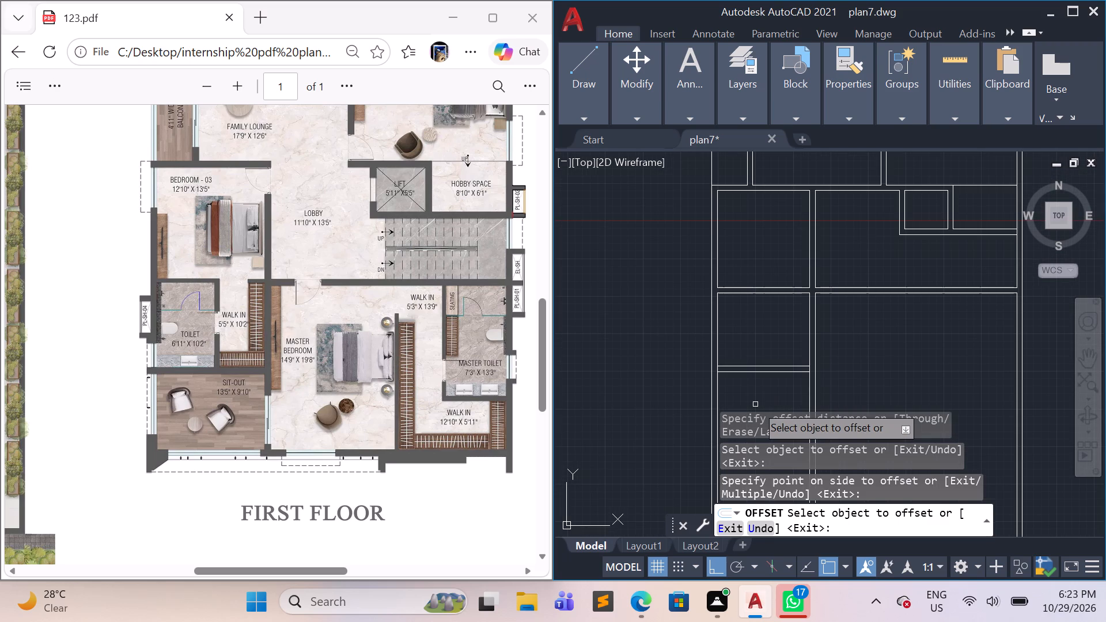
pyautogui.scroll(1, 752, 403)
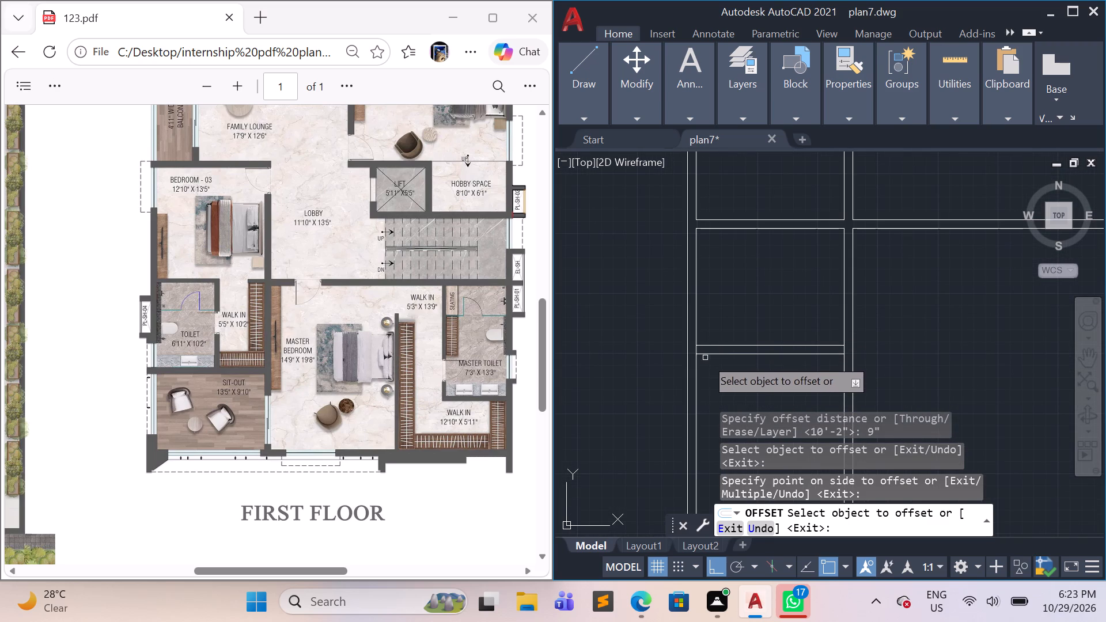
pyautogui.press('Escape')
pyautogui.press('Escape')
pyautogui.press('Escape')
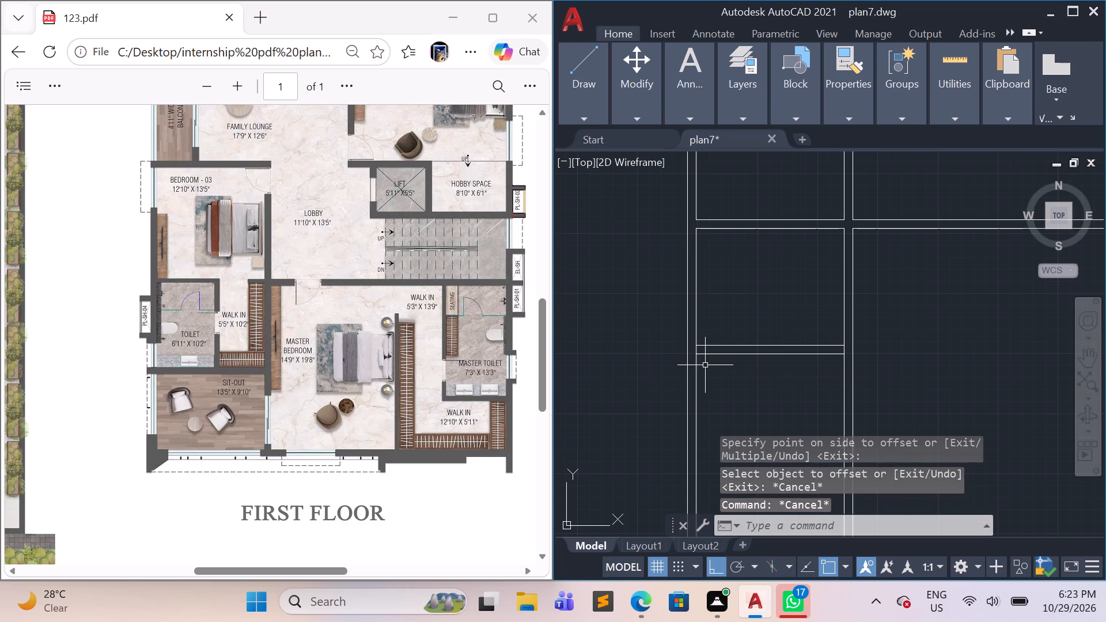
# Draw a vertical line along the west outer wall's inner face, from the toilet's lower corner to its upper corner.
pyautogui.press('l')
pyautogui.press('Return')
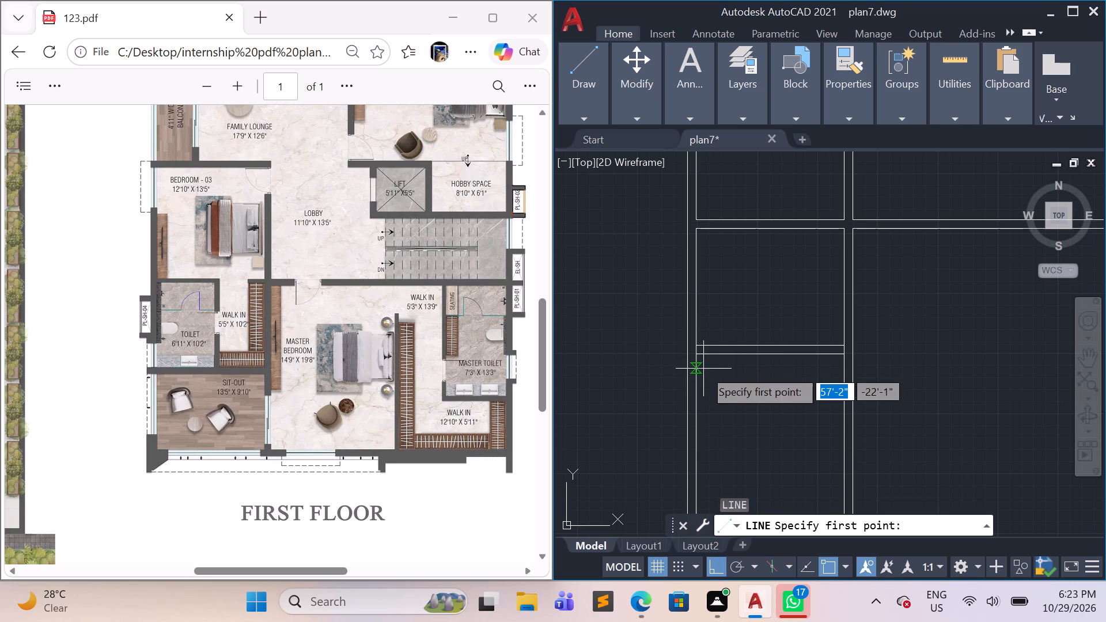
pyautogui.click(696, 345)
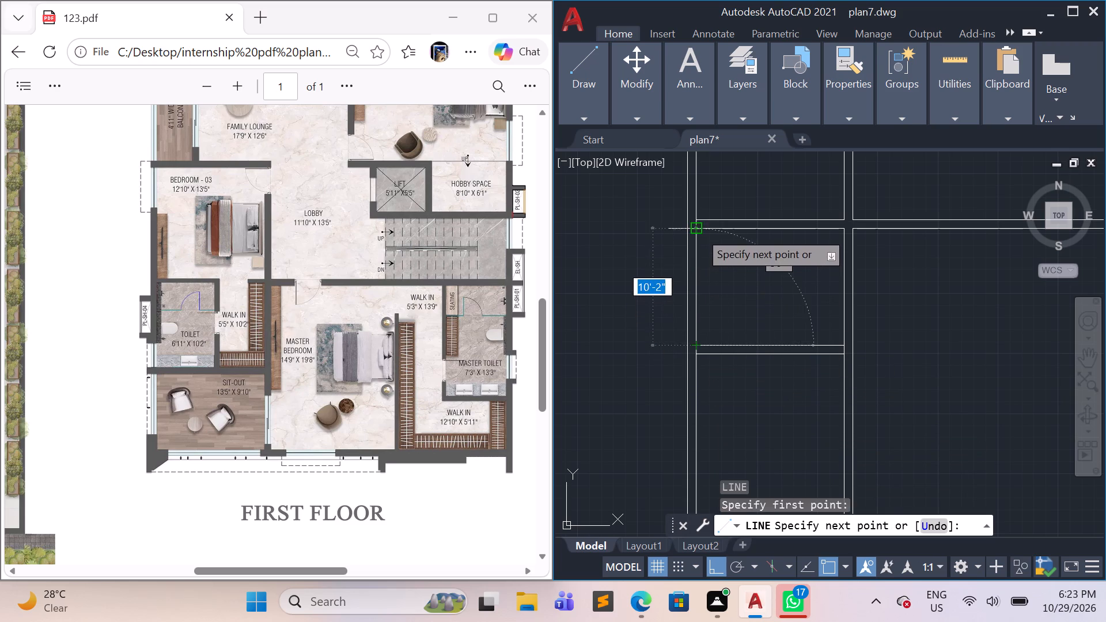
pyautogui.click(698, 230)
pyautogui.press('Escape')
# Offset the toilet's west wall line 6'11" eastward to form the partition line towards the walk-in.
pyautogui.click(694, 287)
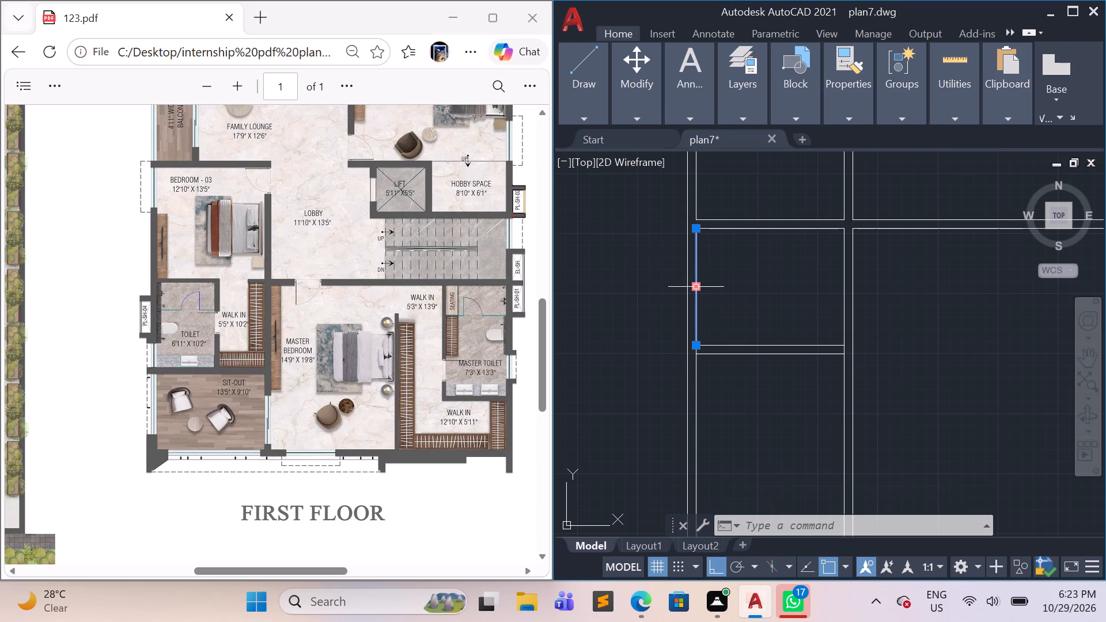
pyautogui.press('o')
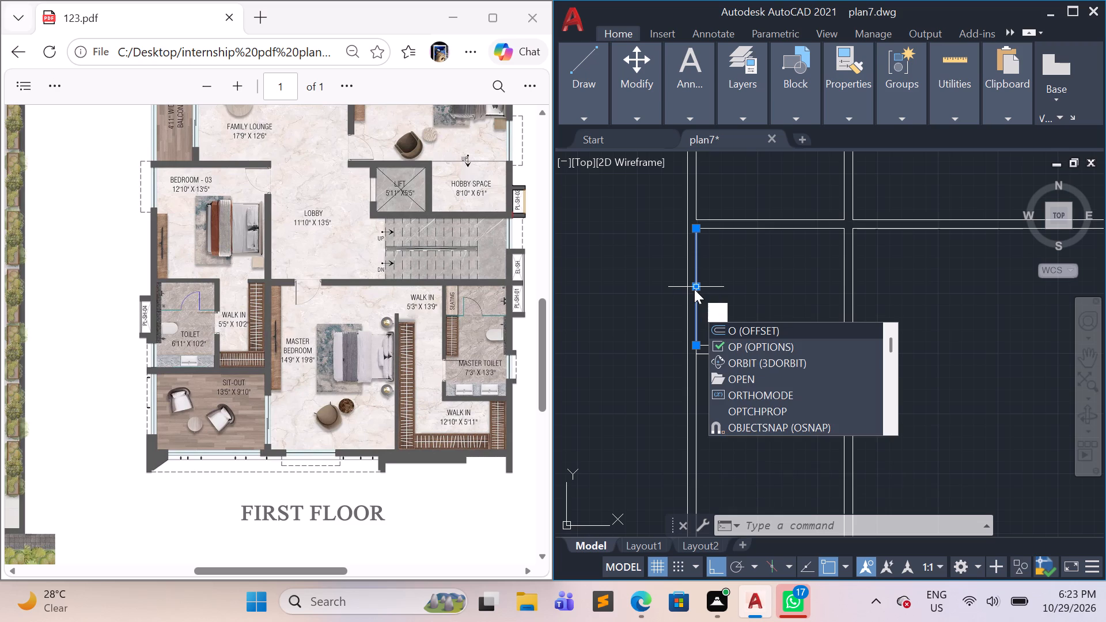
pyautogui.press('Return')
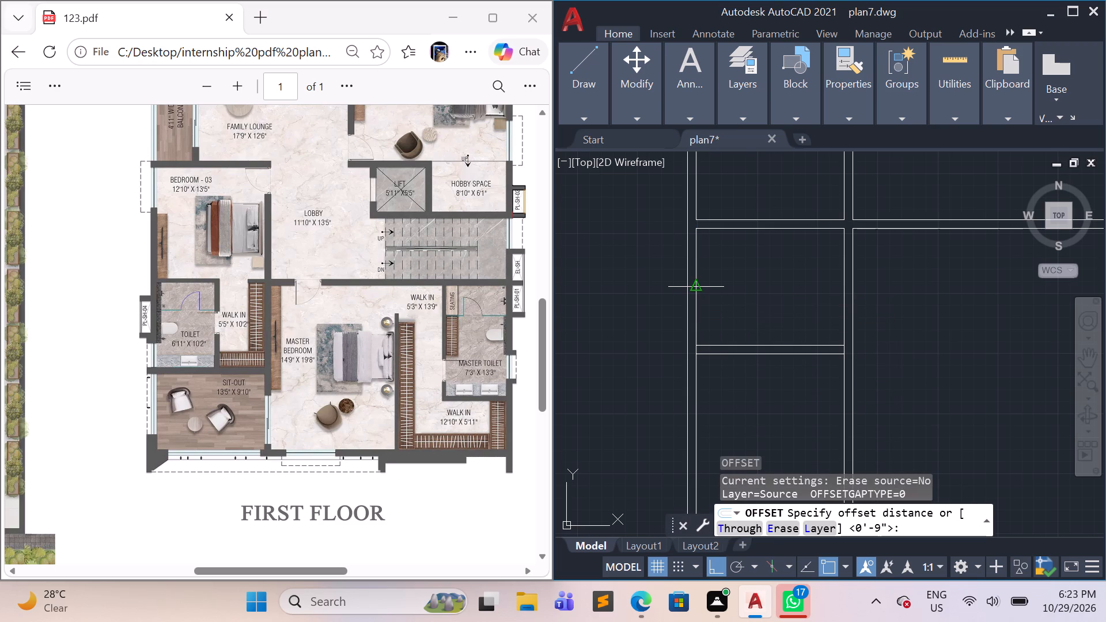
pyautogui.write("6'")
pyautogui.write('11')
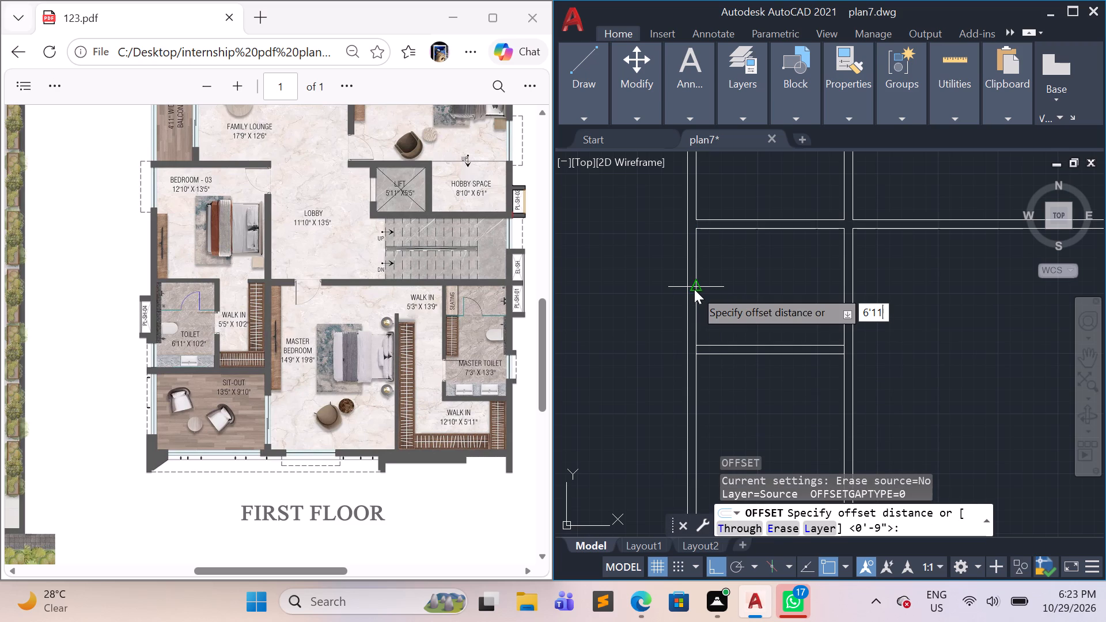
pyautogui.hotkey('shift', '"')
pyautogui.press('Return')
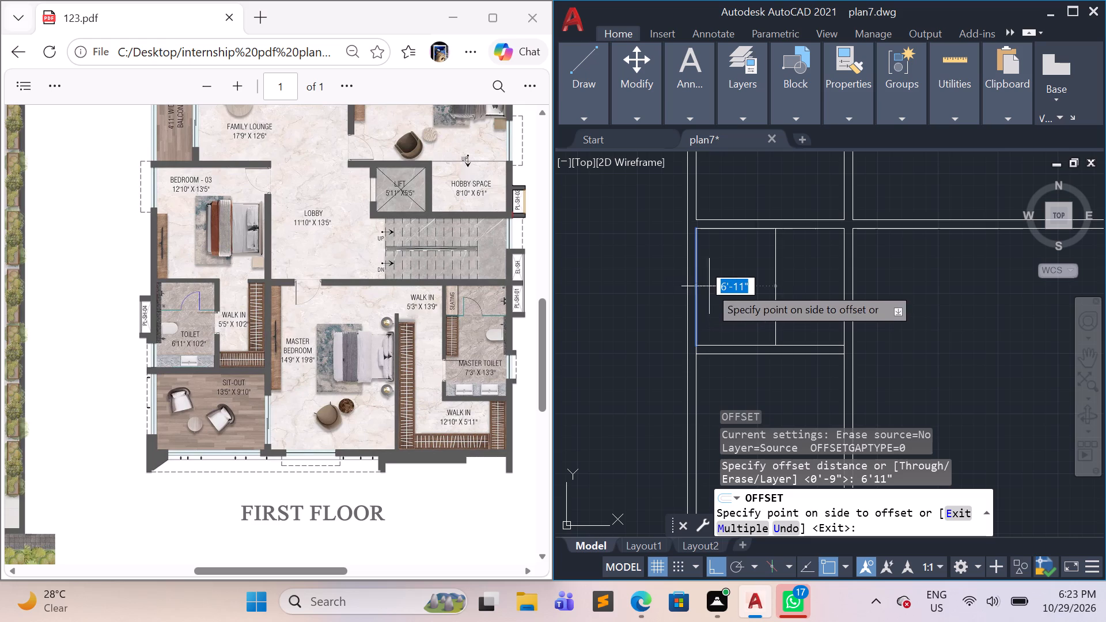
pyautogui.click(779, 286)
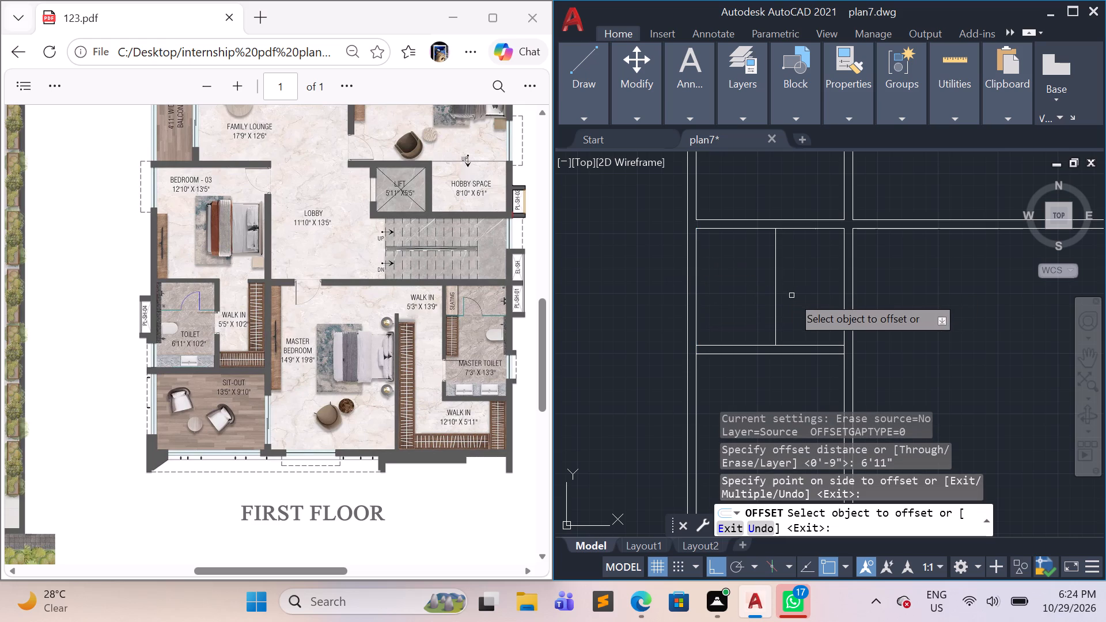
pyautogui.press('Escape')
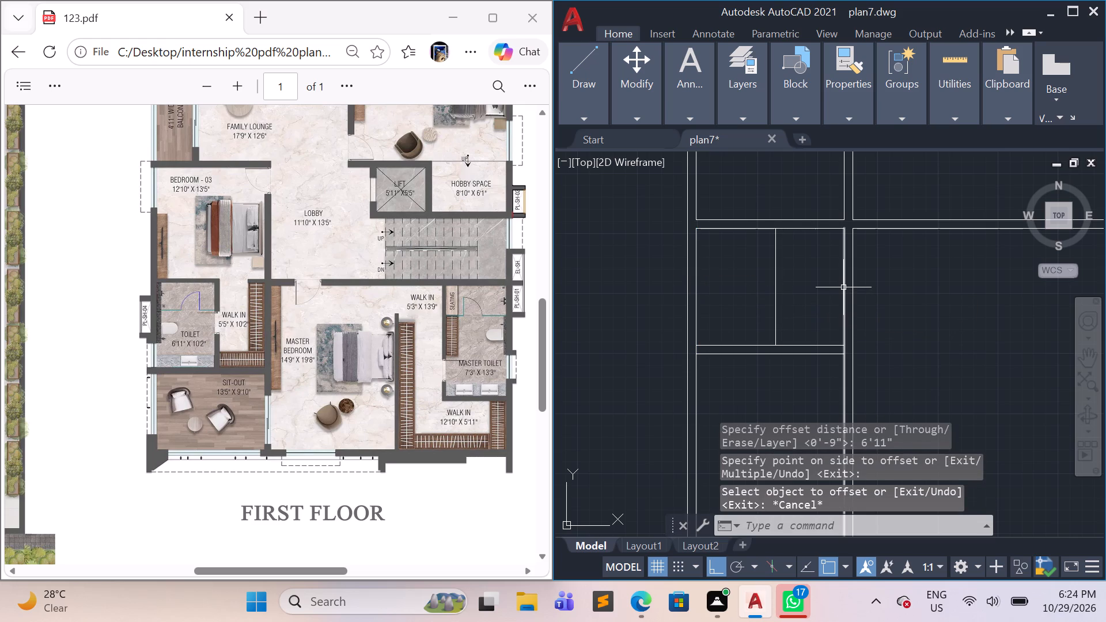
pyautogui.press('Escape')
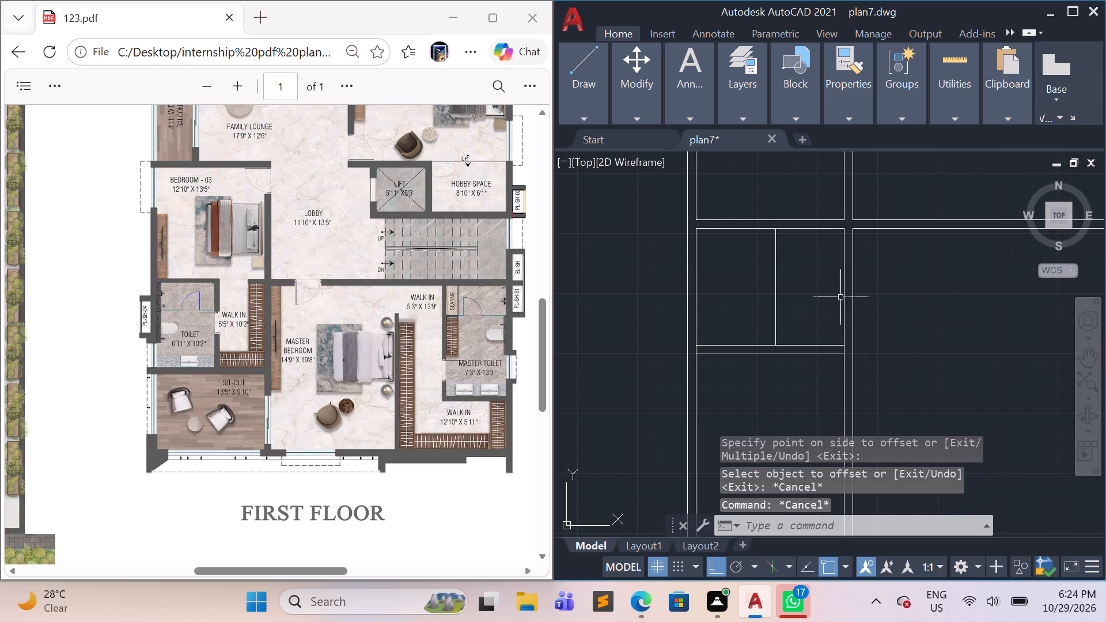
# Copy the toilet partition line from its lower end to the walk-in's lower east corner, along the east wall.
pyautogui.click(774, 336)
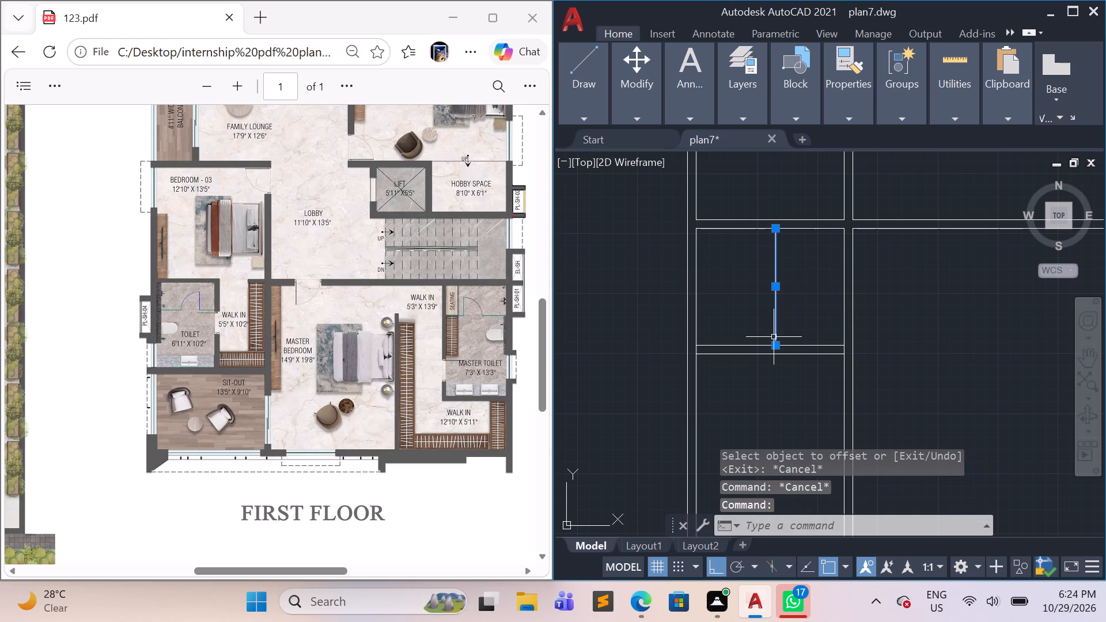
pyautogui.write('co')
pyautogui.press('Return')
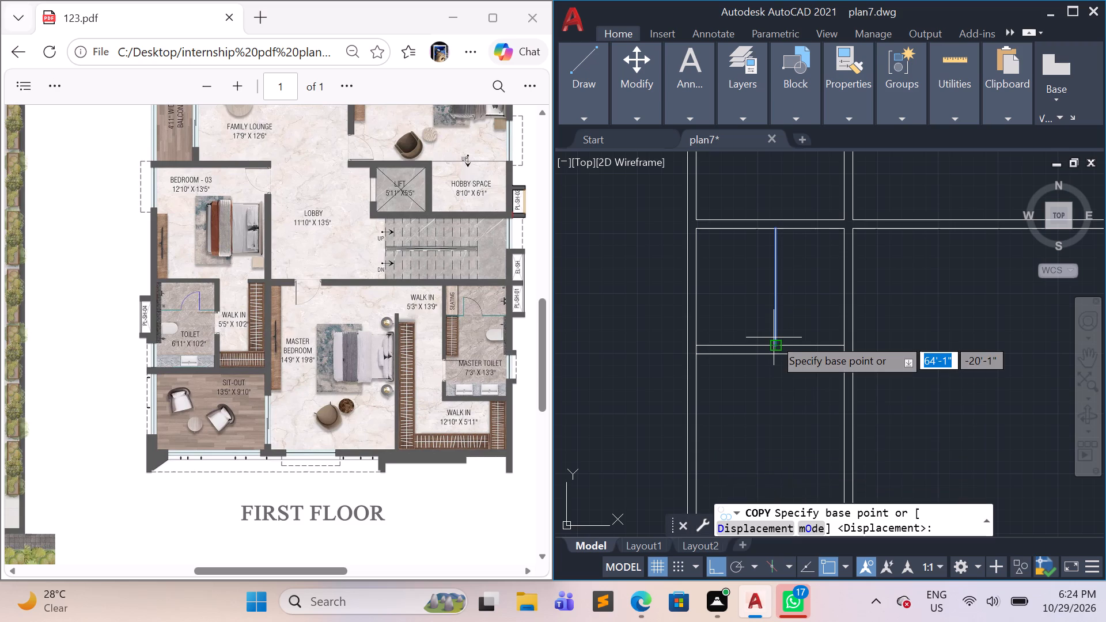
pyautogui.click(774, 345)
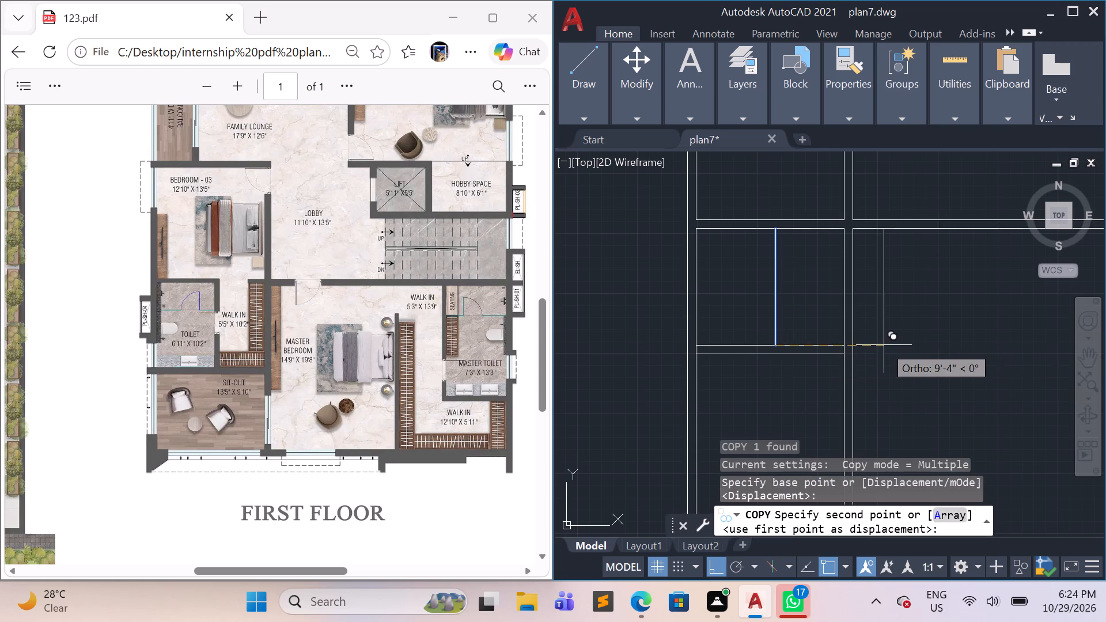
pyautogui.click(839, 347)
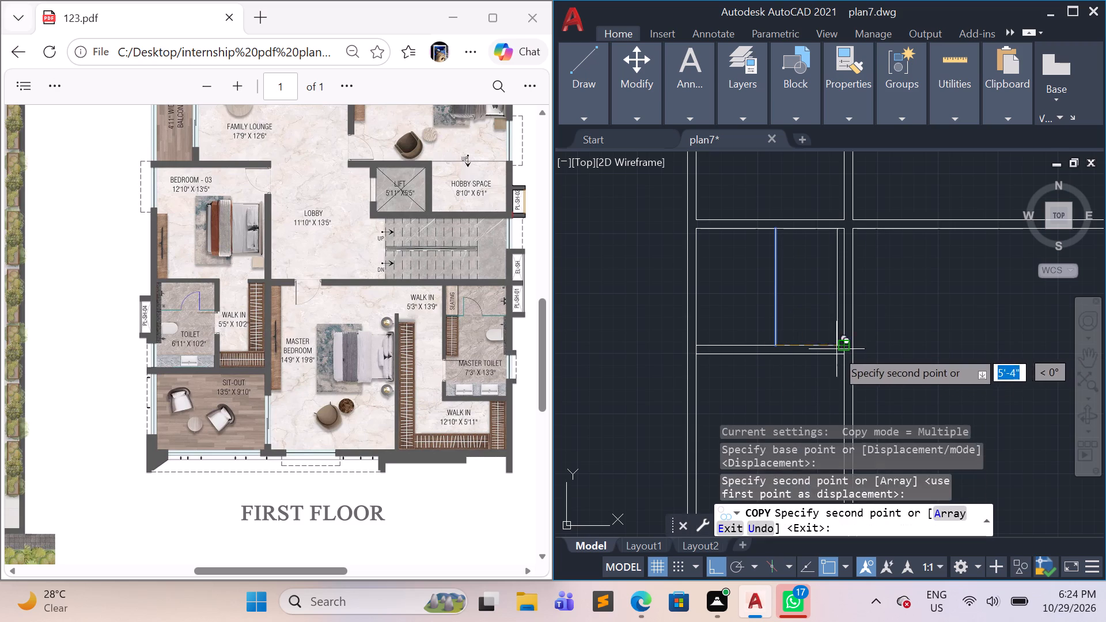
pyautogui.press('Escape')
# Offset the walk-in's east wall line 5'5" westward to form the second line of the toilet partition wall.
pyautogui.click(845, 317)
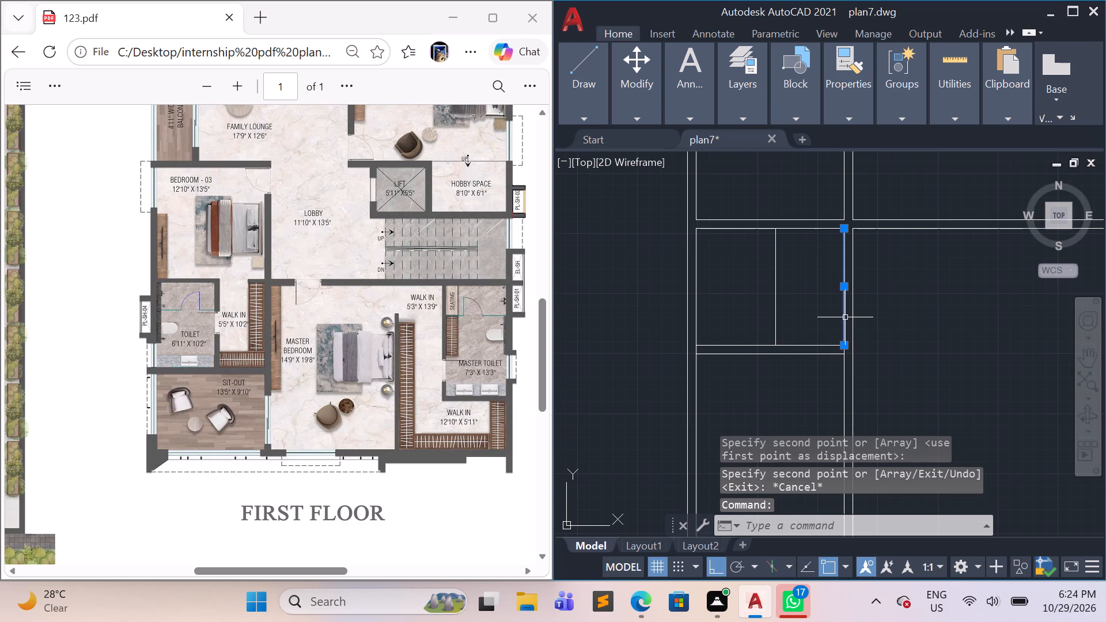
pyautogui.press('o')
pyautogui.press('Return')
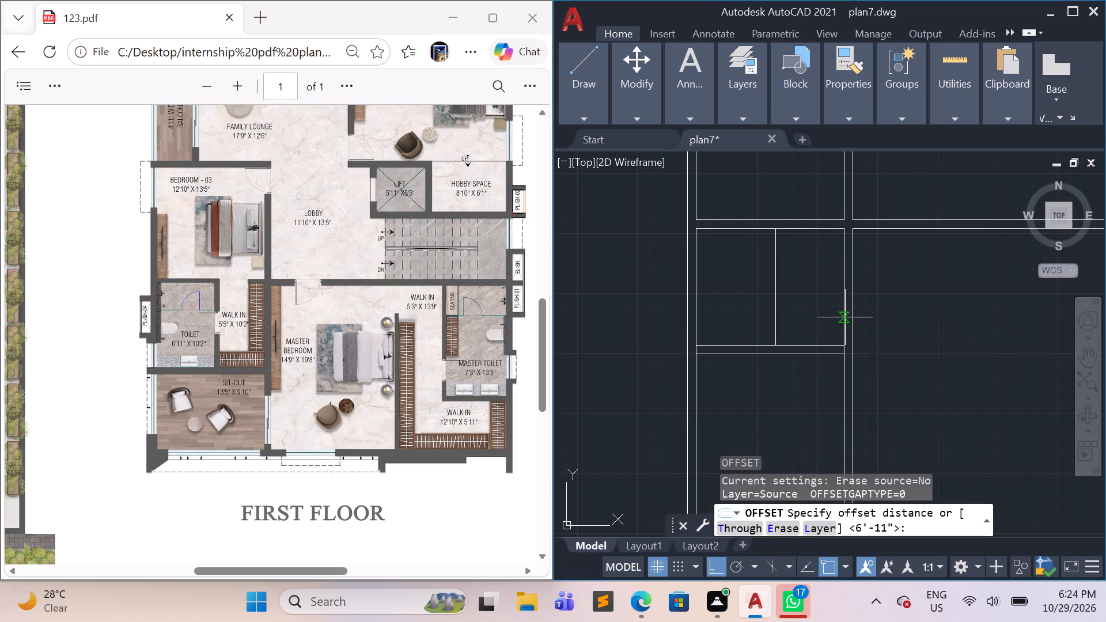
pyautogui.write("5'")
pyautogui.write('5"')
pyautogui.press('Return')
pyautogui.click(807, 320)
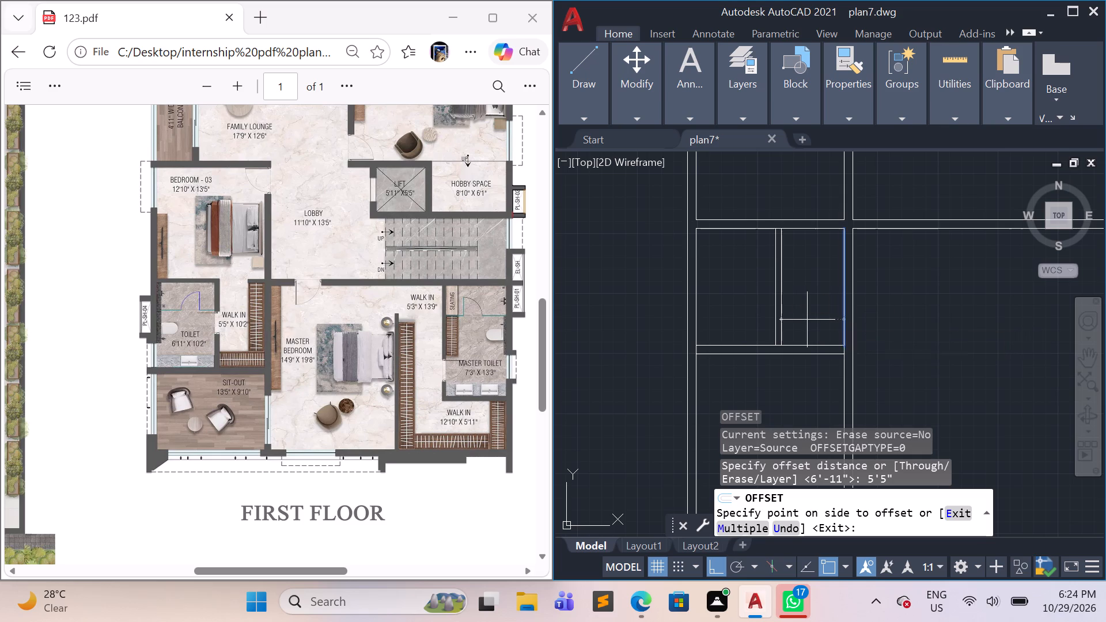
pyautogui.press('Escape')
pyautogui.press('Escape')
pyautogui.press('Escape')
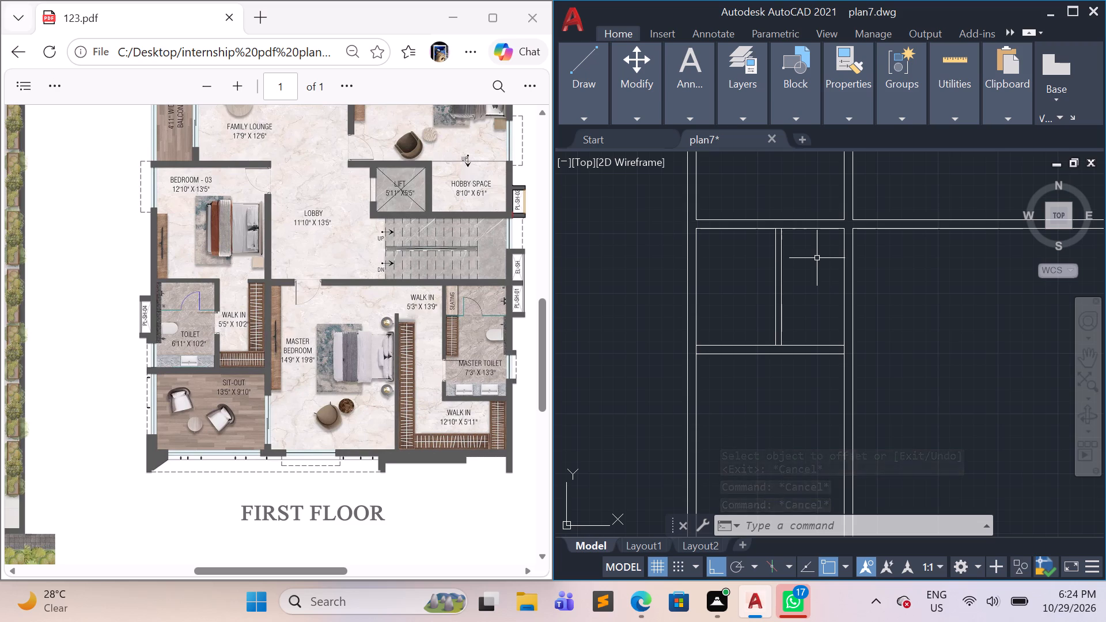
# Draw a short vertical line across the wall between Bedroom-03 and the walk-in, marking the entrance's east side.
pyautogui.press('l')
pyautogui.press('Return')
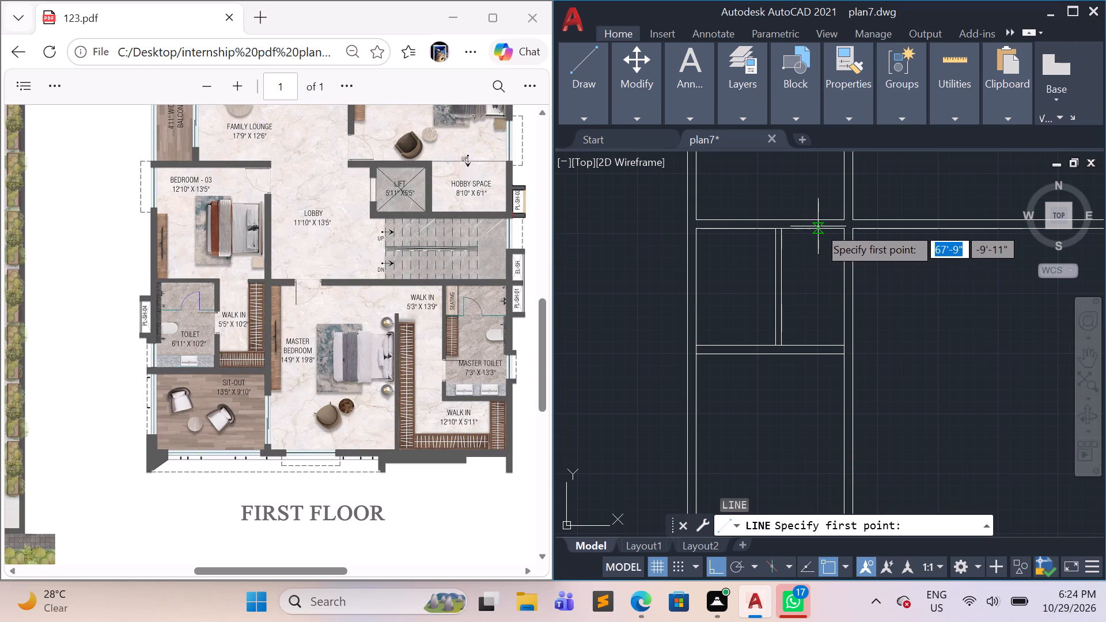
pyautogui.click(818, 226)
pyautogui.click(818, 214)
pyautogui.press('Escape')
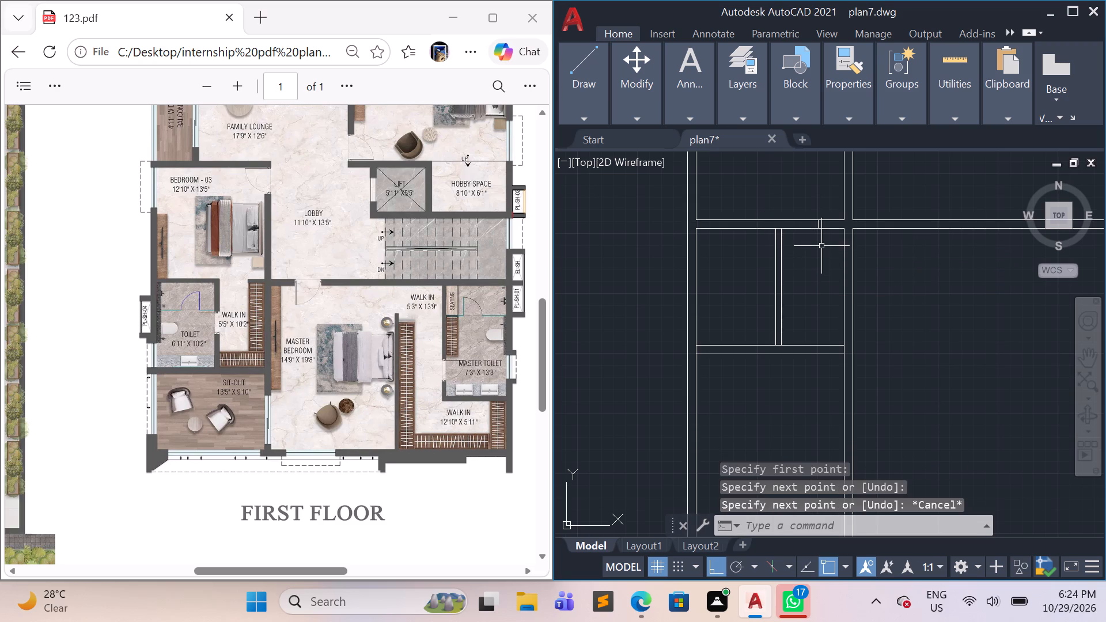
# Extend the partition's east line through the Bedroom-03 wall and trim the wall lines there to open the walk-in entrance.
pyautogui.scroll(1, 782, 255)
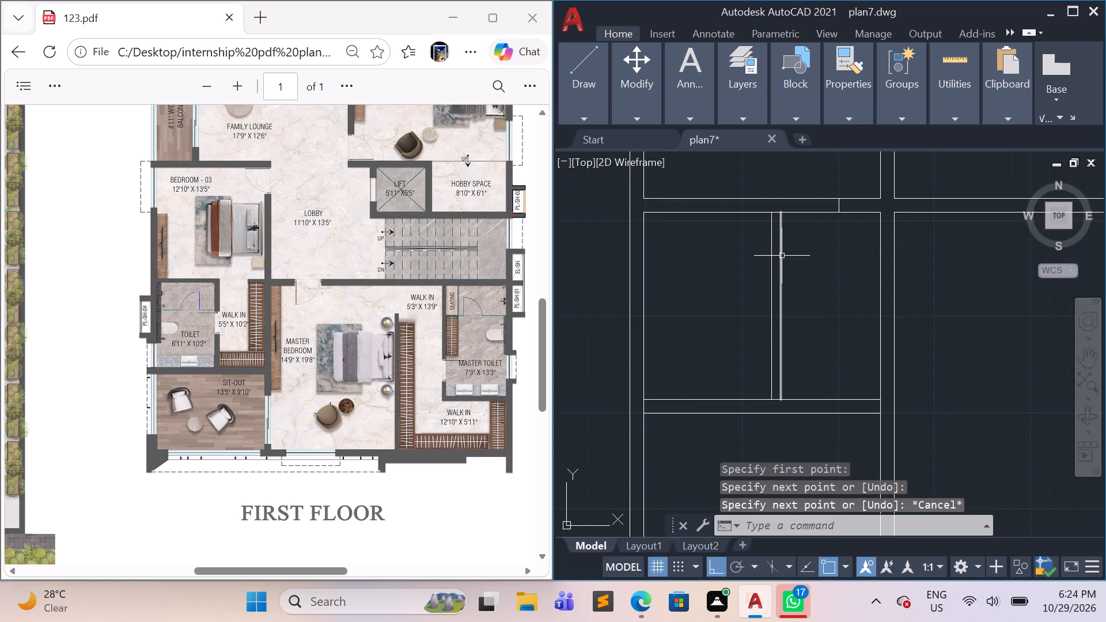
pyautogui.write('tr')
pyautogui.press('Return')
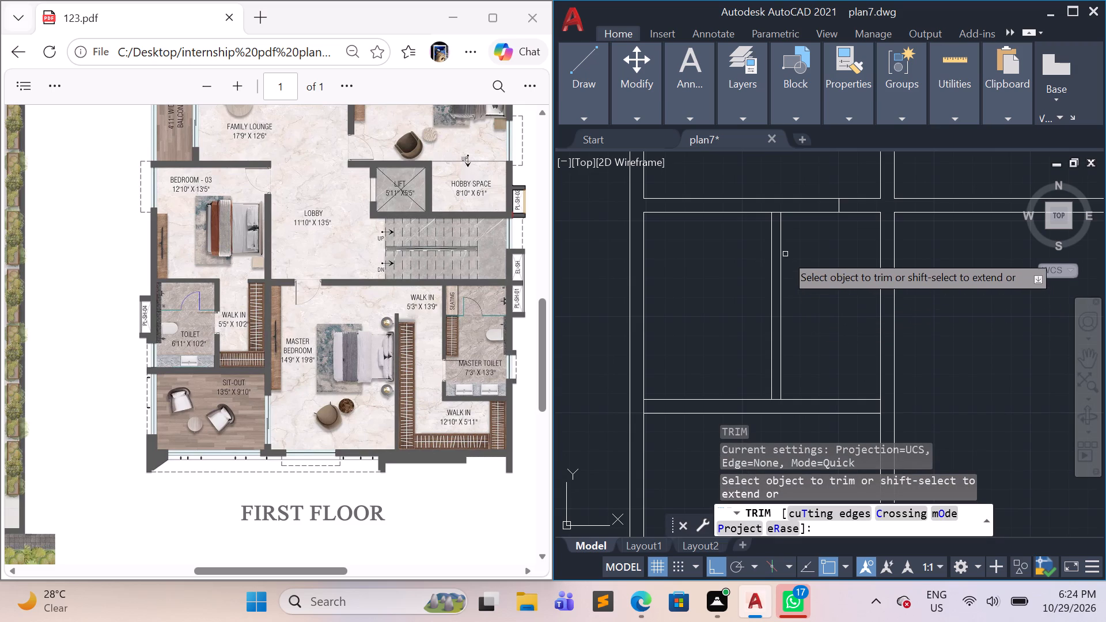
pyautogui.keyDown('shift'); pyautogui.click(778, 233); pyautogui.keyUp('shift')
pyautogui.click(776, 212)
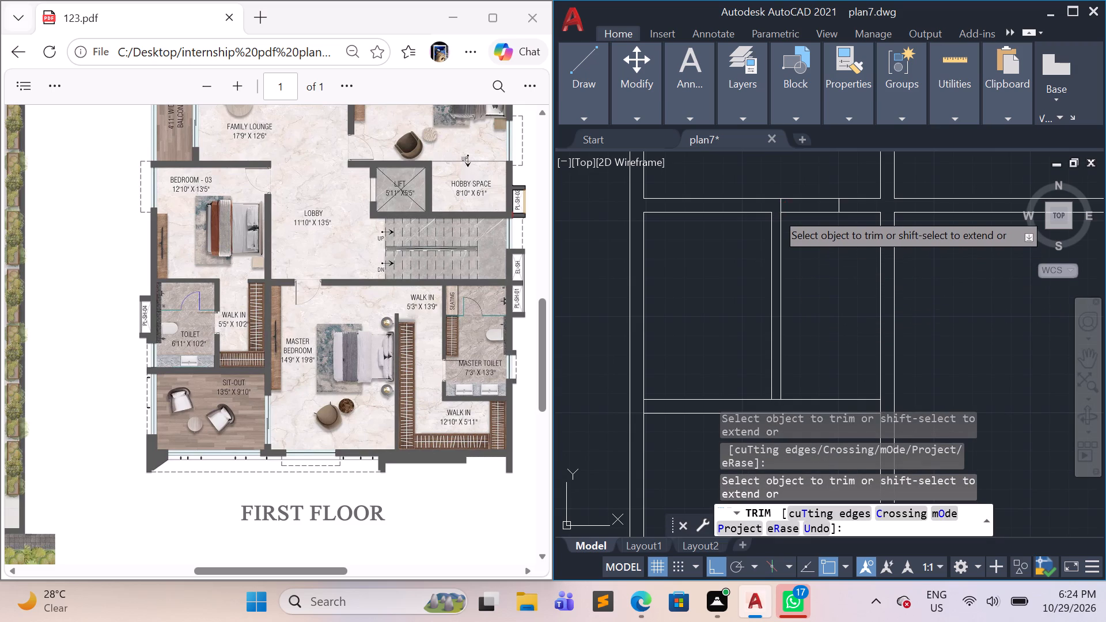
pyautogui.moveTo(803, 184); pyautogui.dragTo(826, 242)
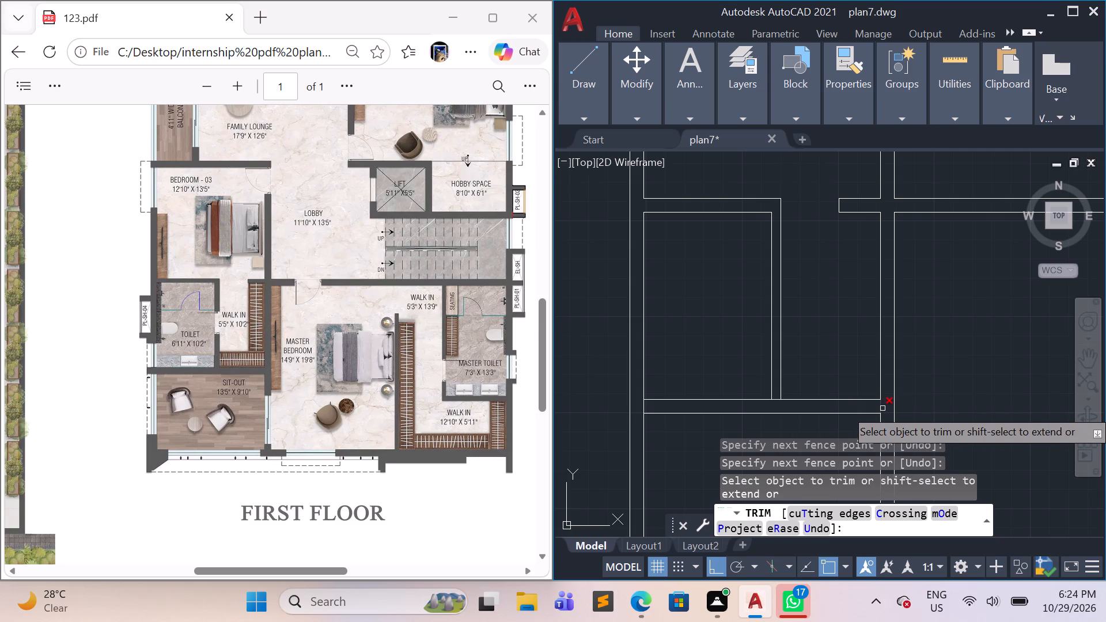
# Trim the leftover segments where the wall above the sit-out meets the east wall, west wall and toilet partition.
pyautogui.click(882, 408)
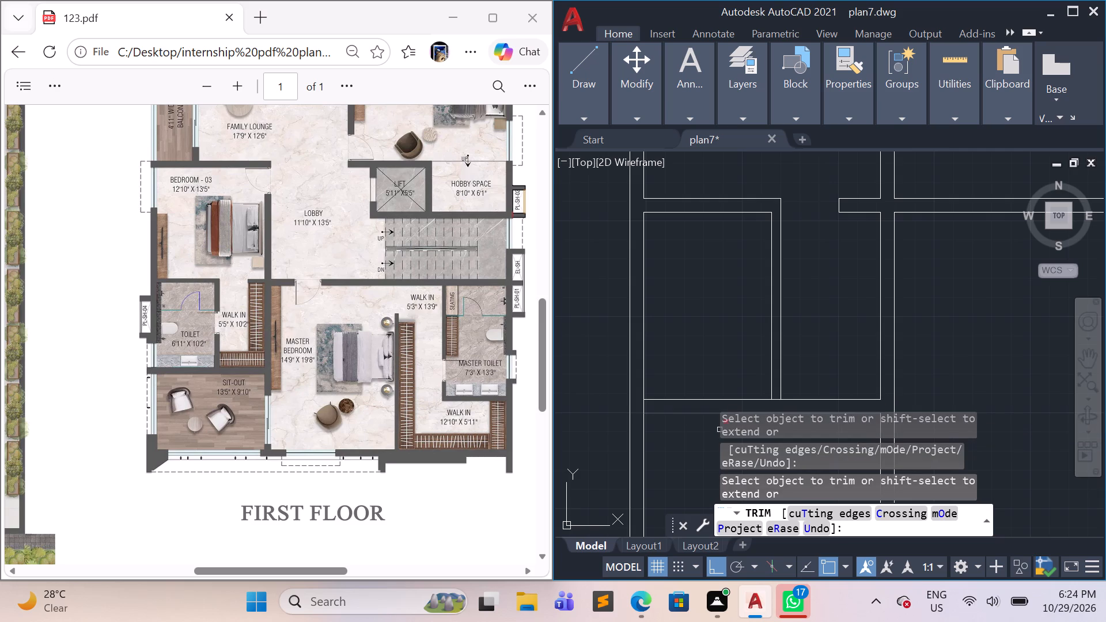
pyautogui.click(642, 409)
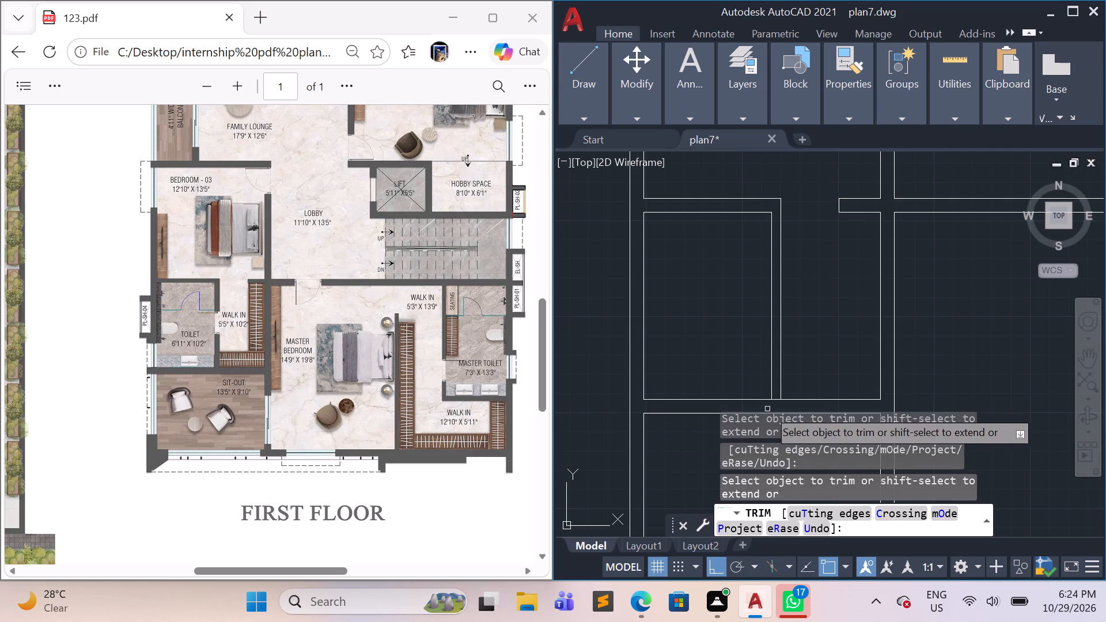
pyautogui.scroll(2, 774, 400)
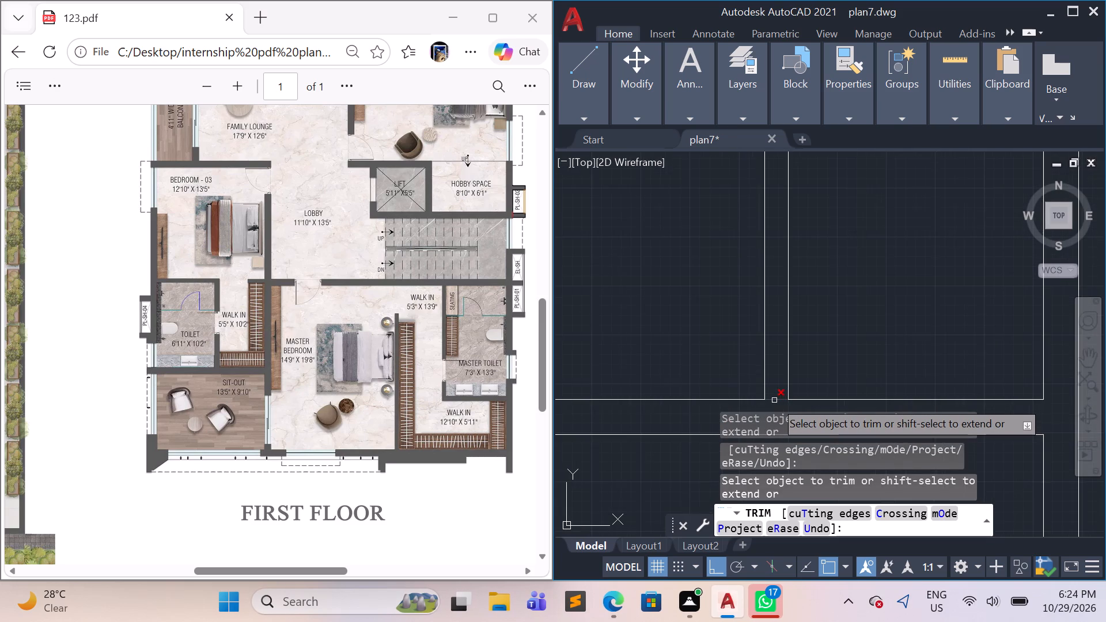
pyautogui.click(774, 400)
pyautogui.scroll(-5, 778, 409)
pyautogui.moveTo(797, 395); pyautogui.dragTo(793, 377, button='middle')
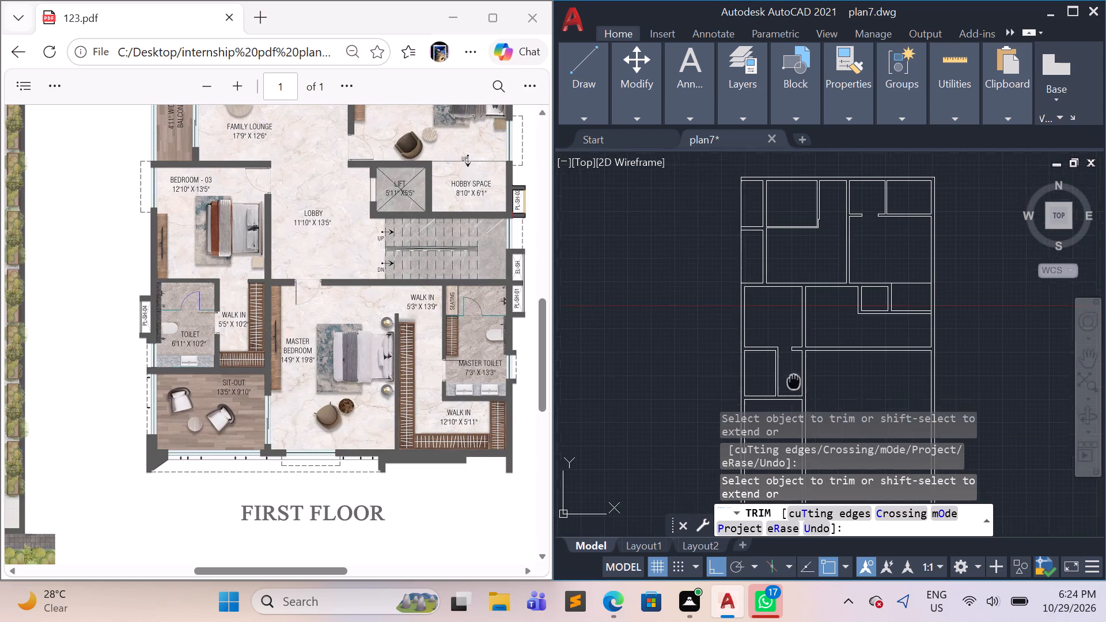
pyautogui.moveTo(793, 377); pyautogui.dragTo(805, 286, button='middle')
pyautogui.scroll(2, 805, 327)
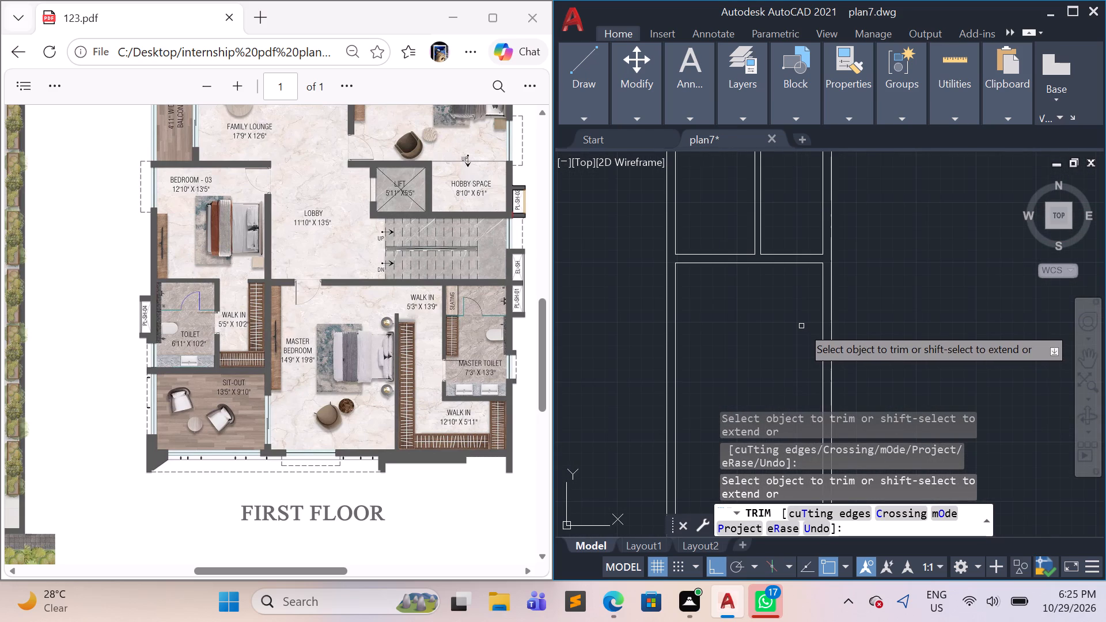
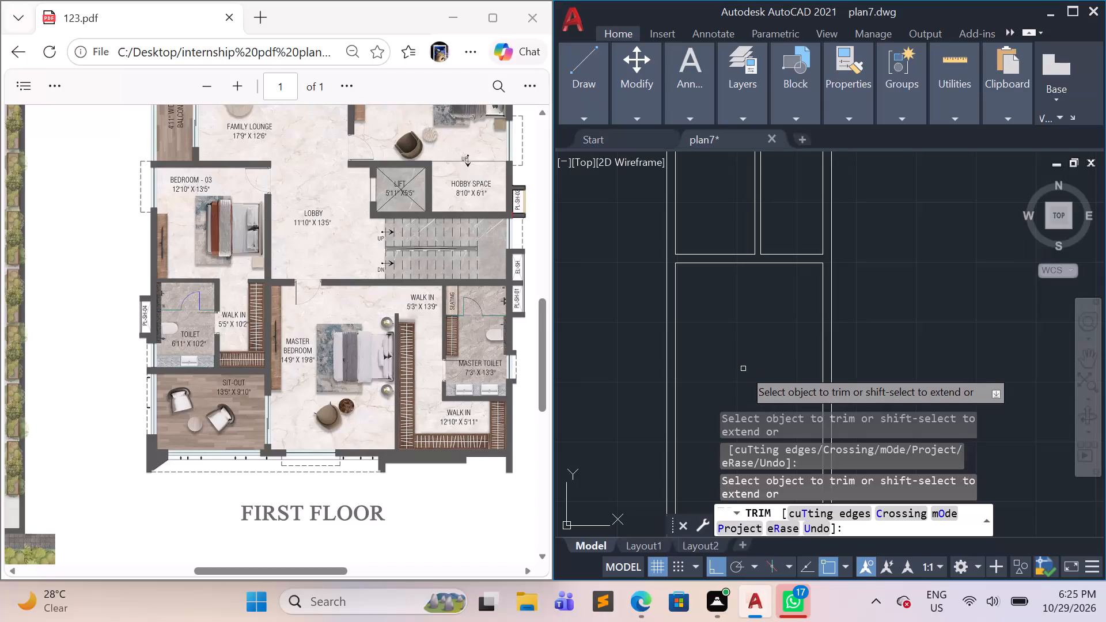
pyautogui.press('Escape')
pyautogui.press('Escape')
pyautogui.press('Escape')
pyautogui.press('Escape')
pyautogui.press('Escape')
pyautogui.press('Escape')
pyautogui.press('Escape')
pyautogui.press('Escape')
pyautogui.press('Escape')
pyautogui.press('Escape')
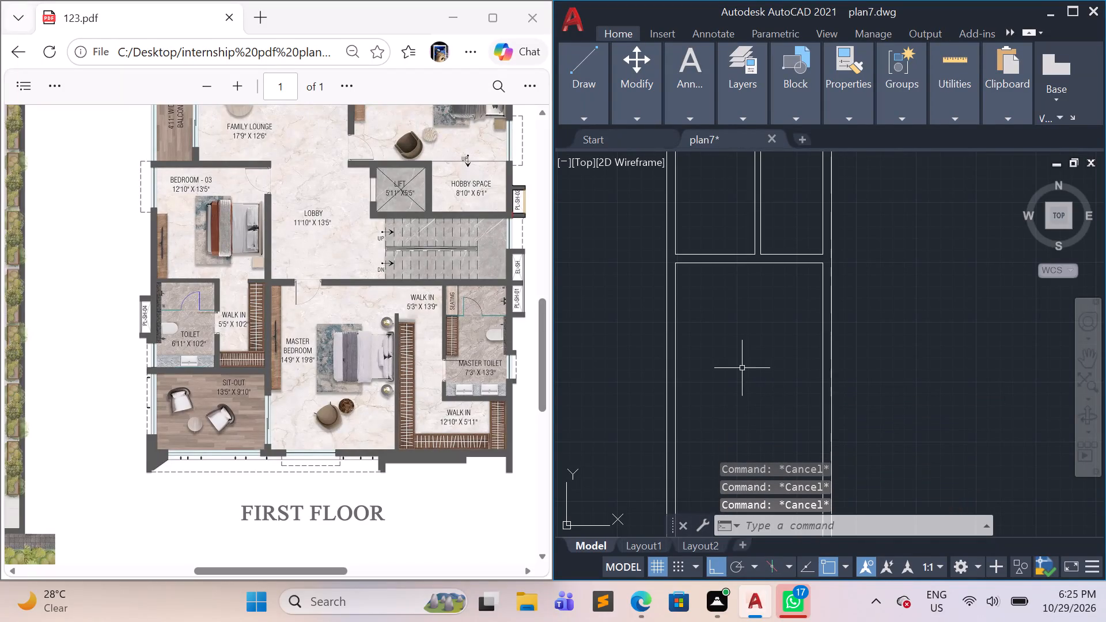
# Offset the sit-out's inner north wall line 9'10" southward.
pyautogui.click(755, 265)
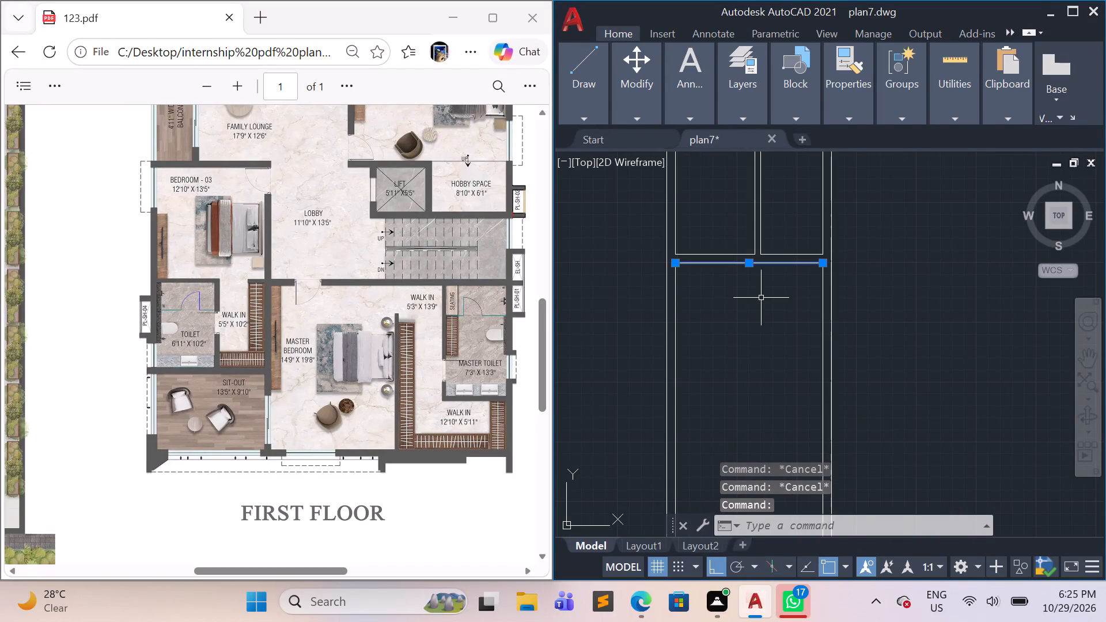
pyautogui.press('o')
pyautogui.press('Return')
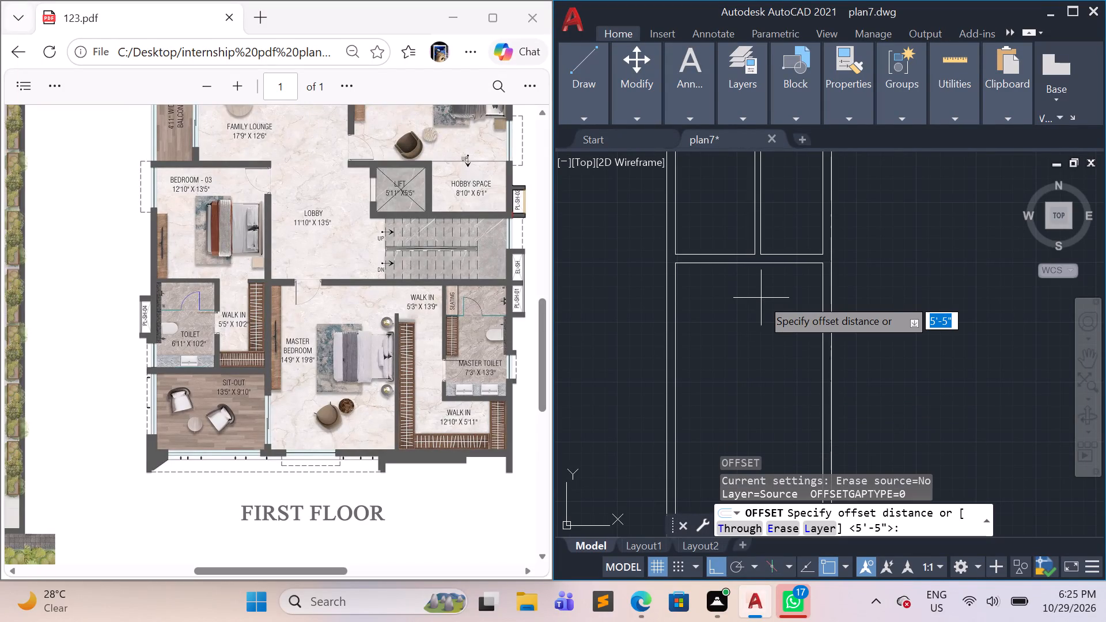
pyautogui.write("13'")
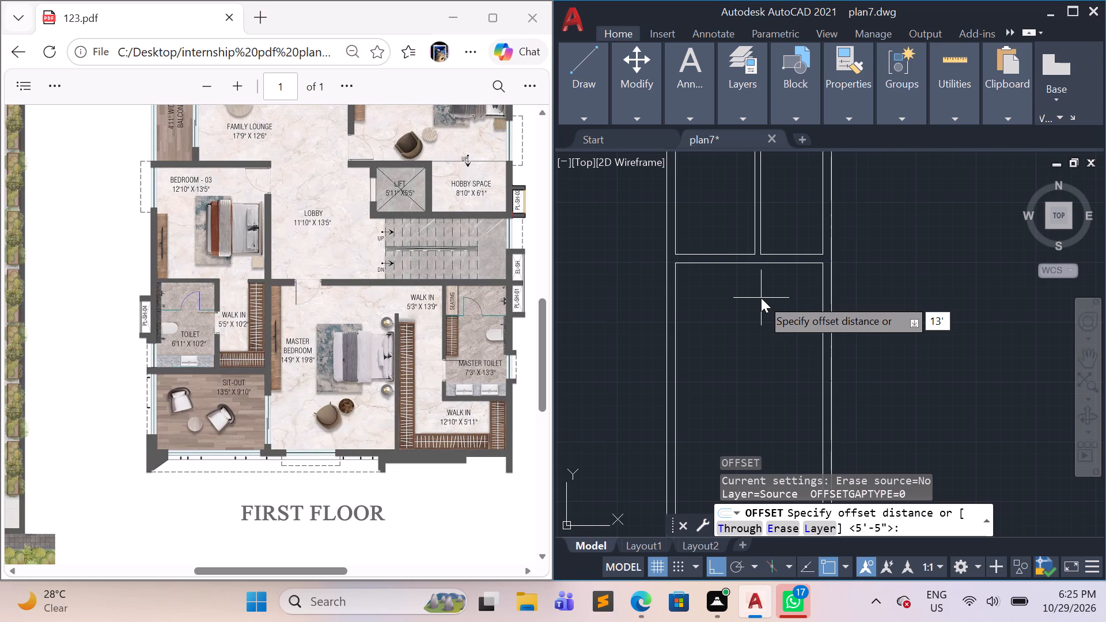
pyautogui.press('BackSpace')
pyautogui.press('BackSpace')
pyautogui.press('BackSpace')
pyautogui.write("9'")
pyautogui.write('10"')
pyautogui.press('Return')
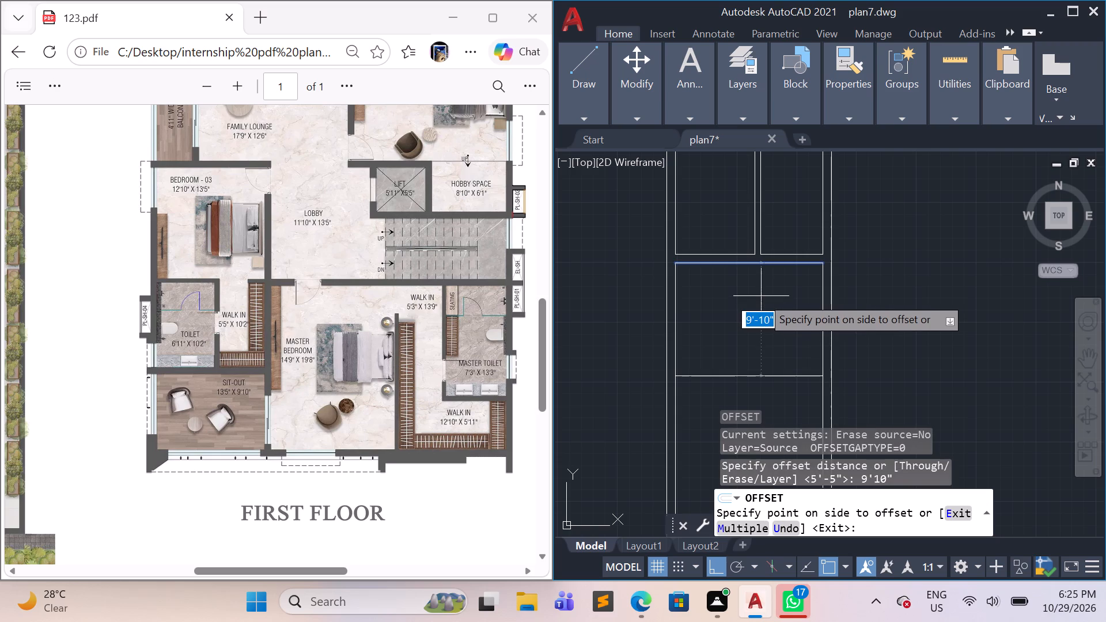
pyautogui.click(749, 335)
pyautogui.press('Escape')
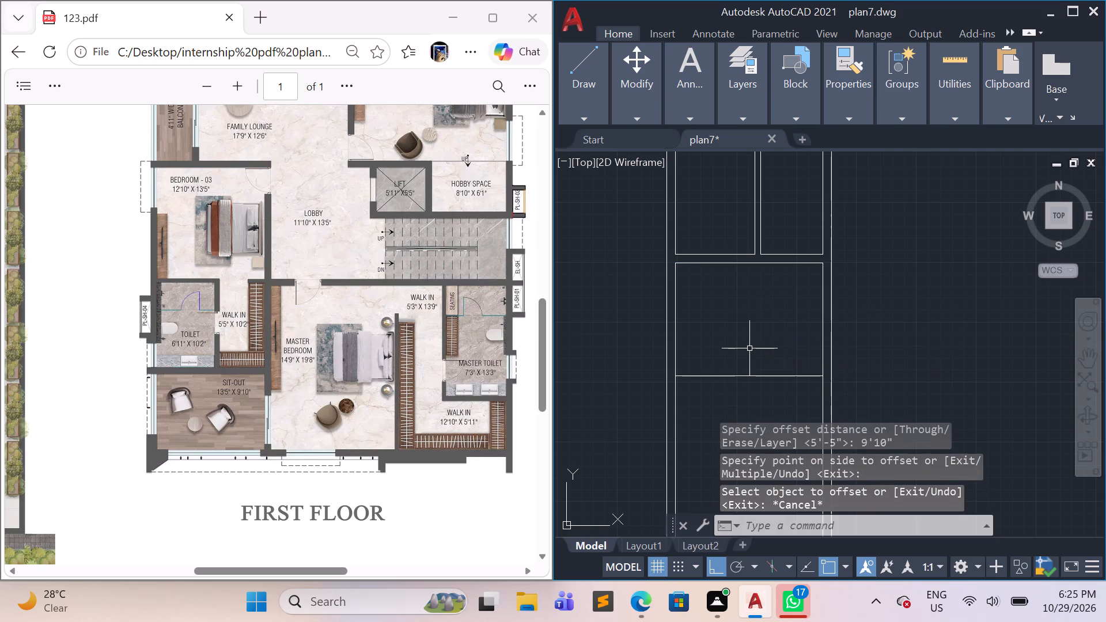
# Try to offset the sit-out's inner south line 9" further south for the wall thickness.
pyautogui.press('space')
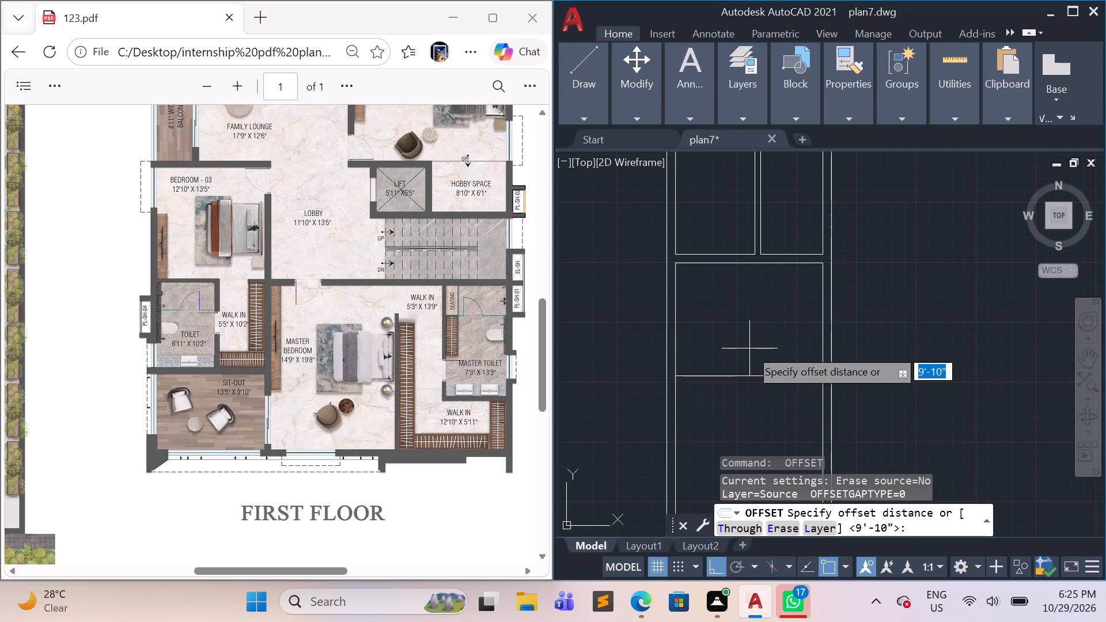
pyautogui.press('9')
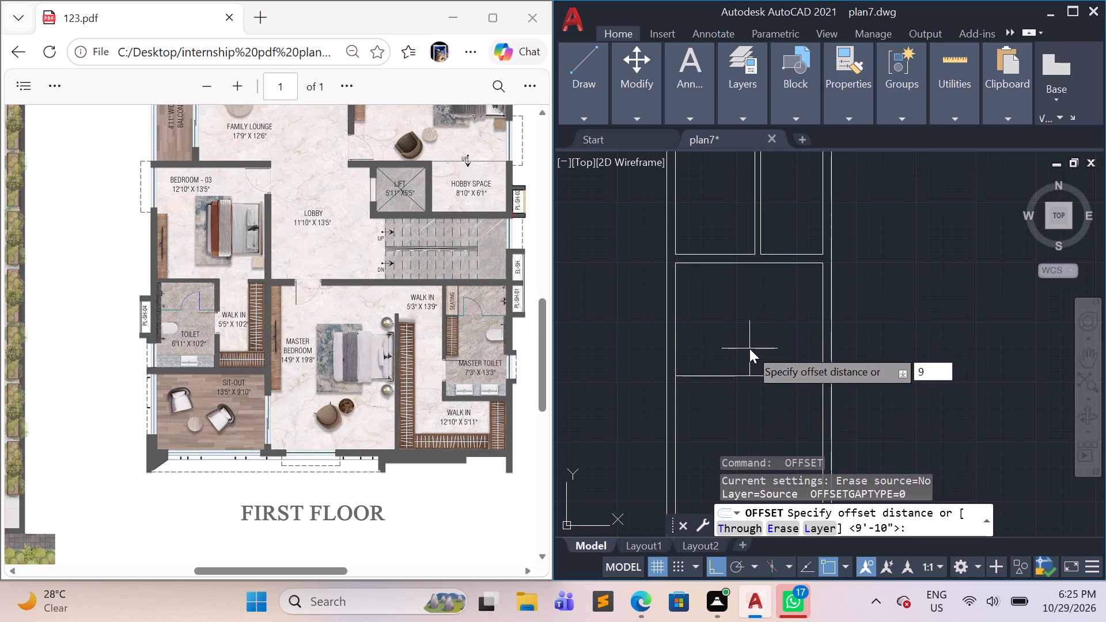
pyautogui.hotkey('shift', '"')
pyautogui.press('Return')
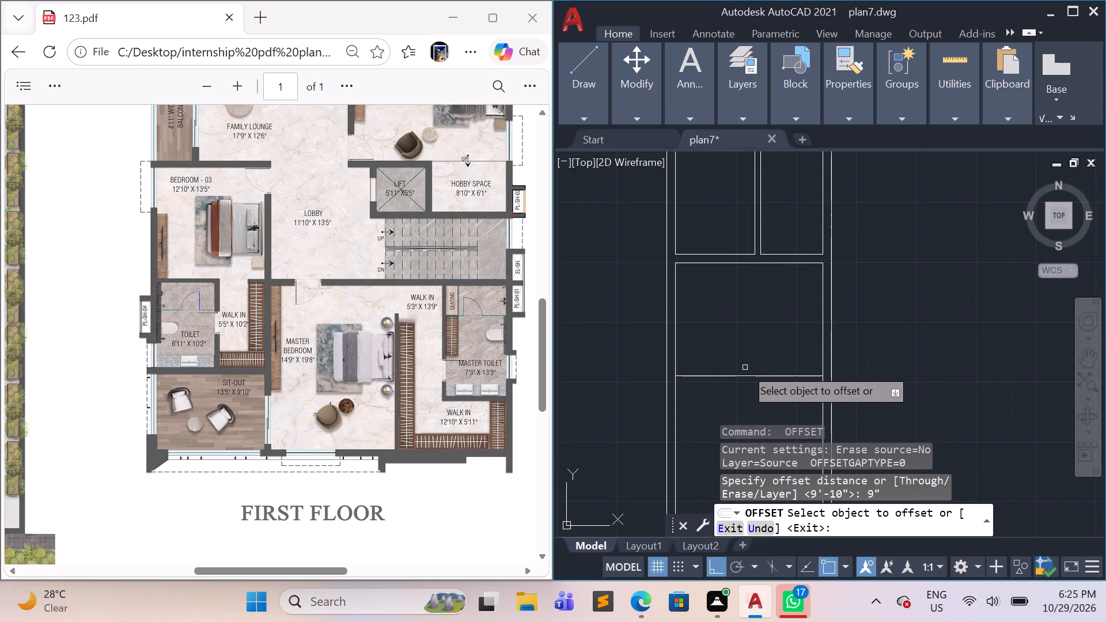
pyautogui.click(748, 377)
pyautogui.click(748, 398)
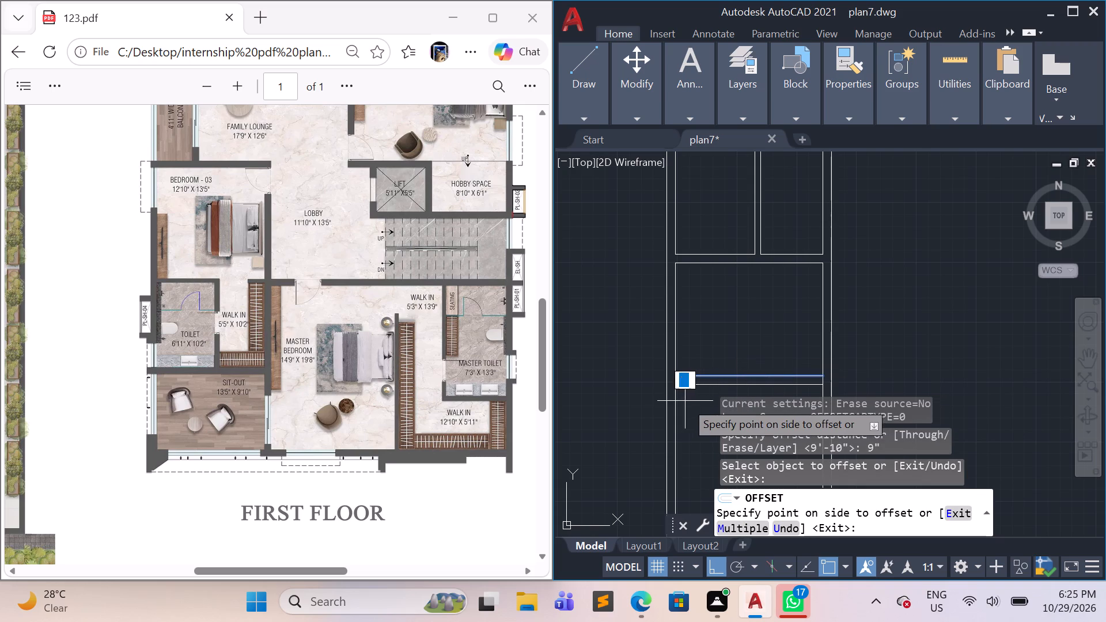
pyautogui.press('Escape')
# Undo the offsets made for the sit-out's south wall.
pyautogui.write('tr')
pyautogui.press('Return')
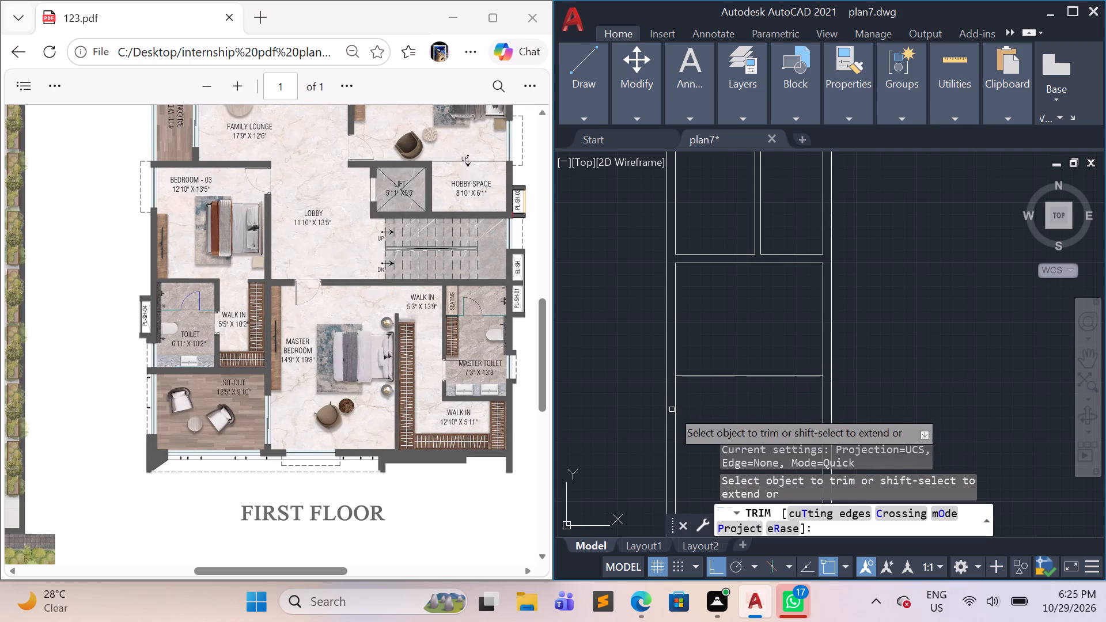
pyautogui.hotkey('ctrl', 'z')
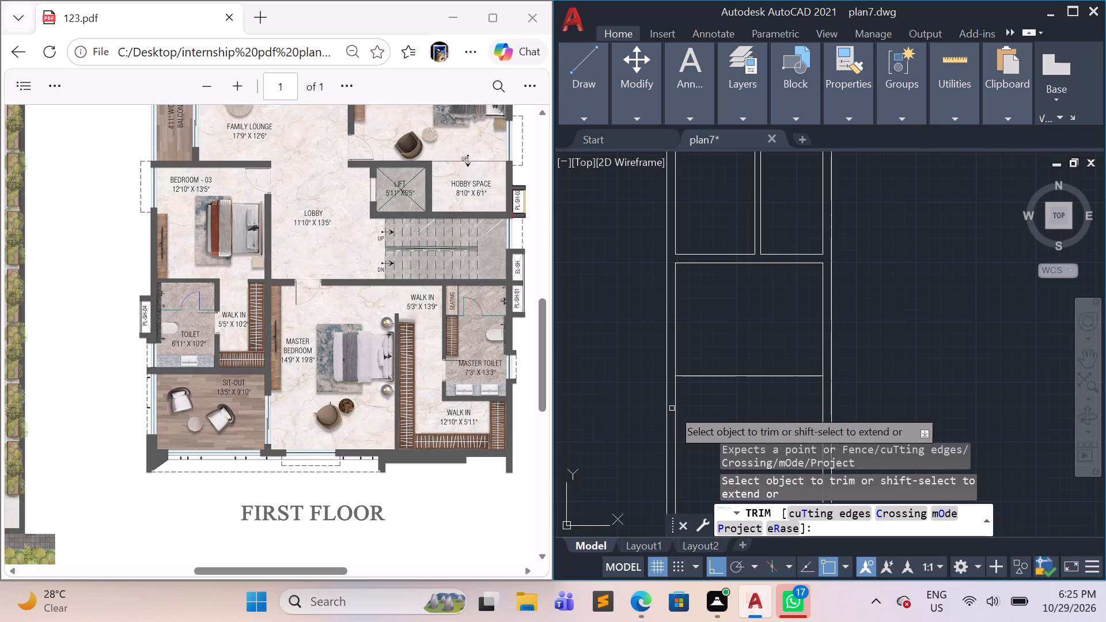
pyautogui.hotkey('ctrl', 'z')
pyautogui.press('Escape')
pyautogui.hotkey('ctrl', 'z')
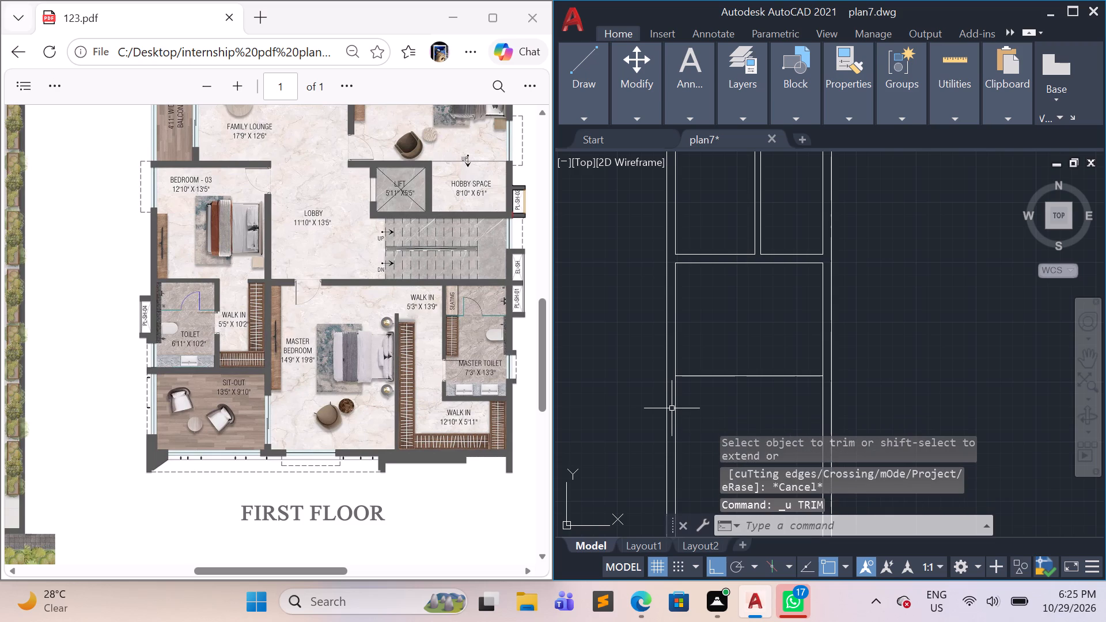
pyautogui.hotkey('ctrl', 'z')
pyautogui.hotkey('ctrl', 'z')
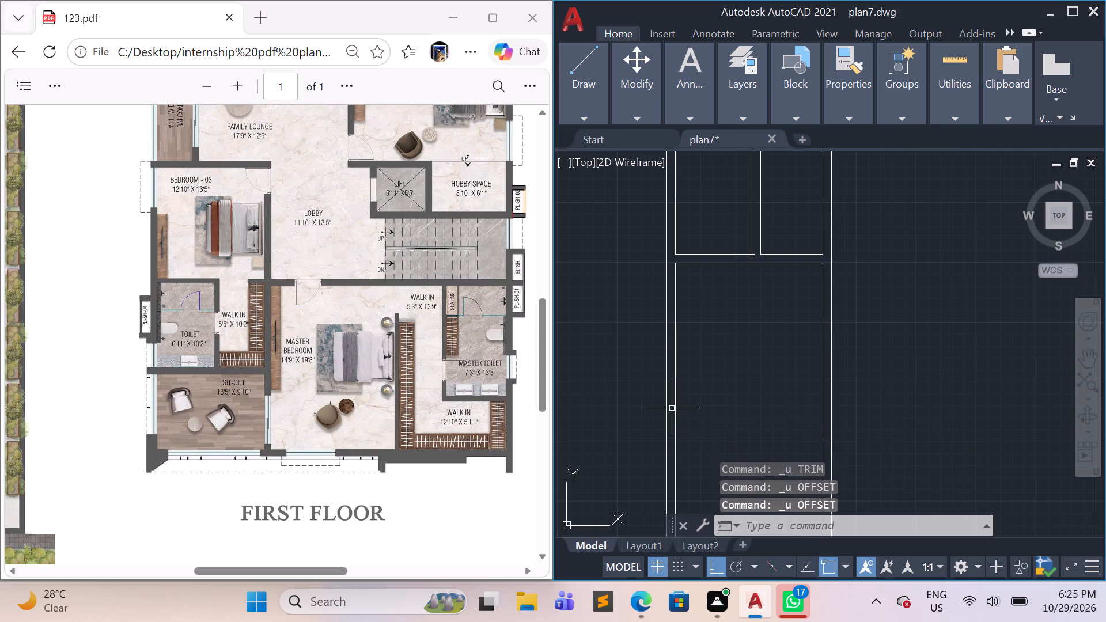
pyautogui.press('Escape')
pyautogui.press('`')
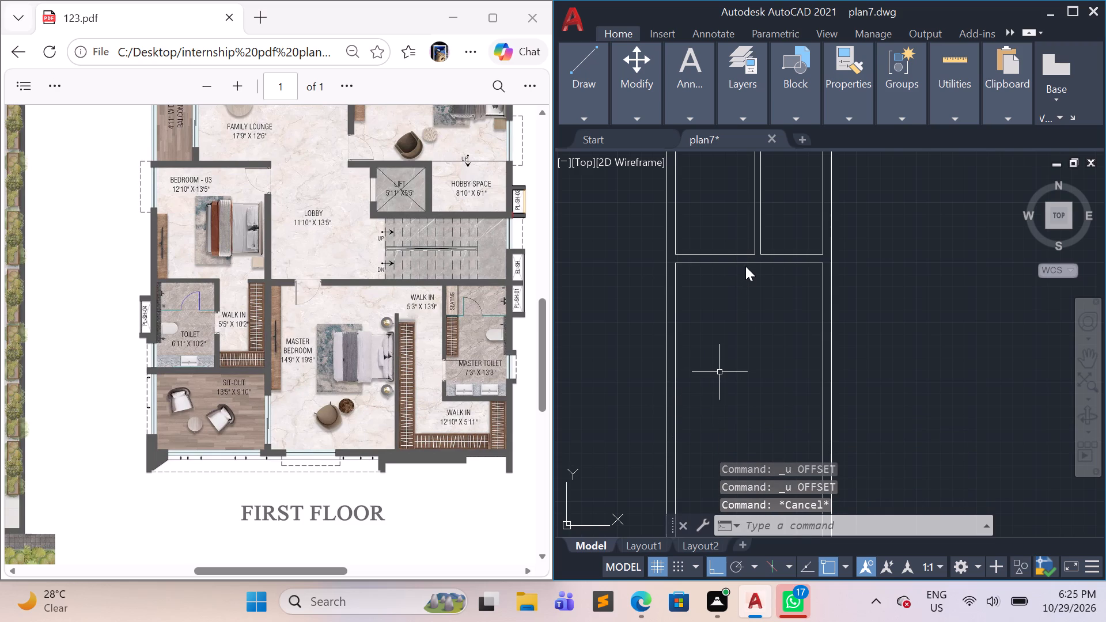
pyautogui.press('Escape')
# Offset the sit-out's inner north wall line 9'10" southward to form the inner line of its south wall.
pyautogui.click(748, 259)
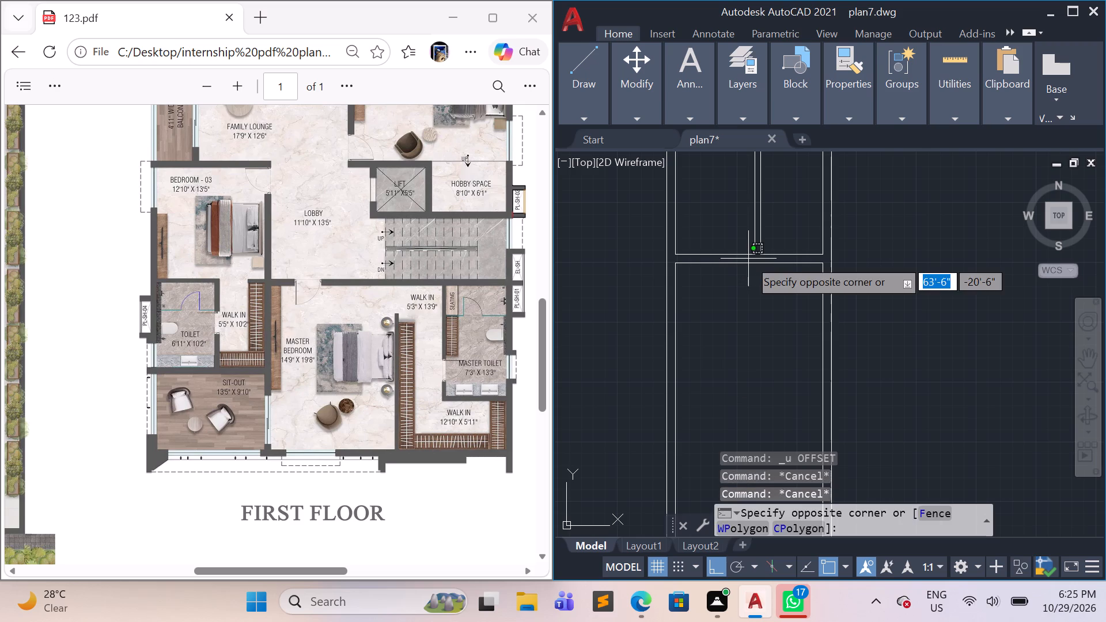
pyautogui.press('Escape')
pyautogui.click(749, 263)
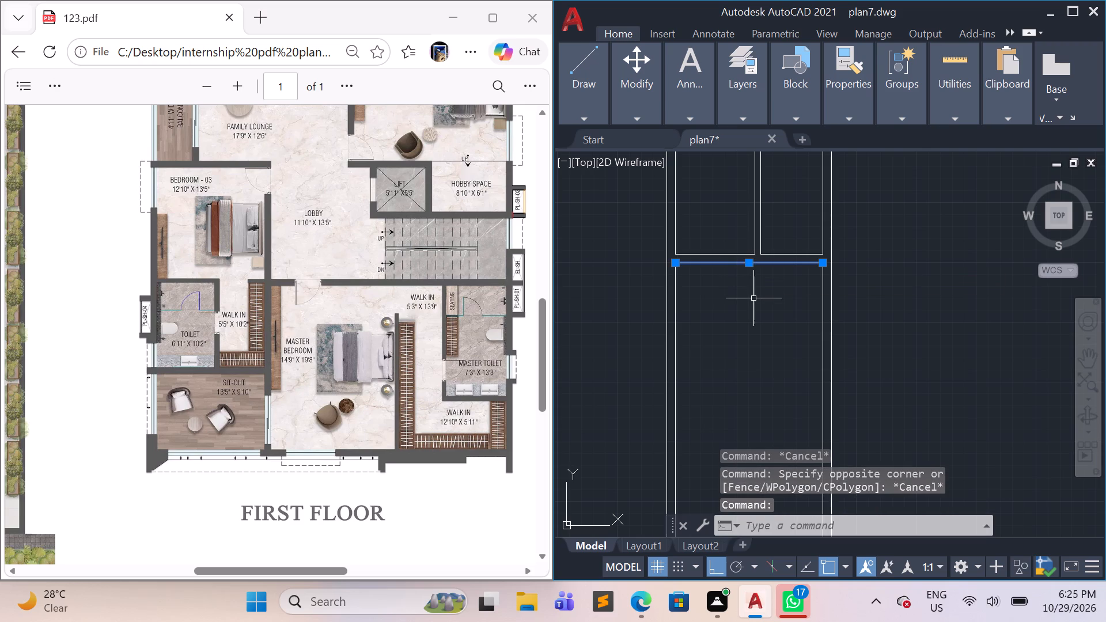
pyautogui.press('o')
pyautogui.press('Return')
pyautogui.press('9')
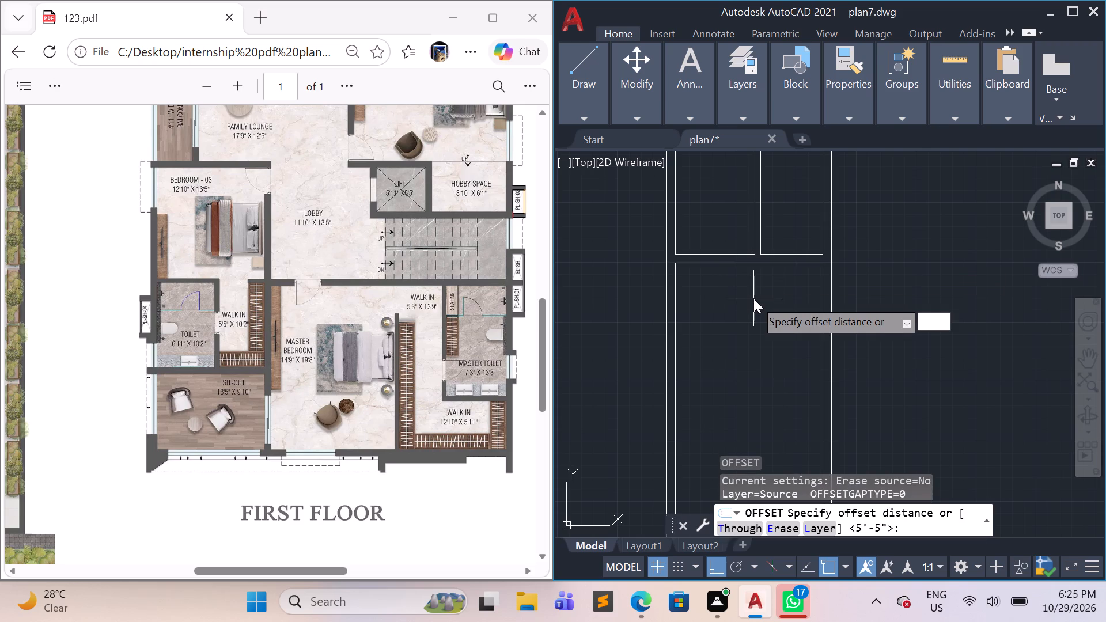
pyautogui.write("'19")
pyautogui.press('BackSpace')
pyautogui.press('0')
pyautogui.hotkey('shift', '"')
pyautogui.press('Return')
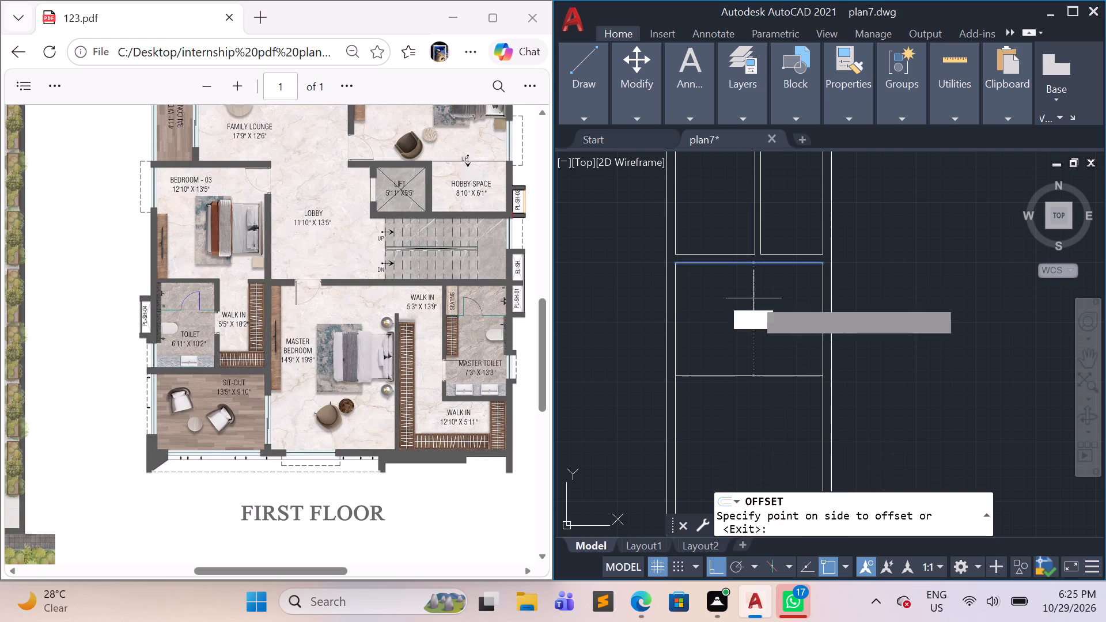
pyautogui.click(747, 329)
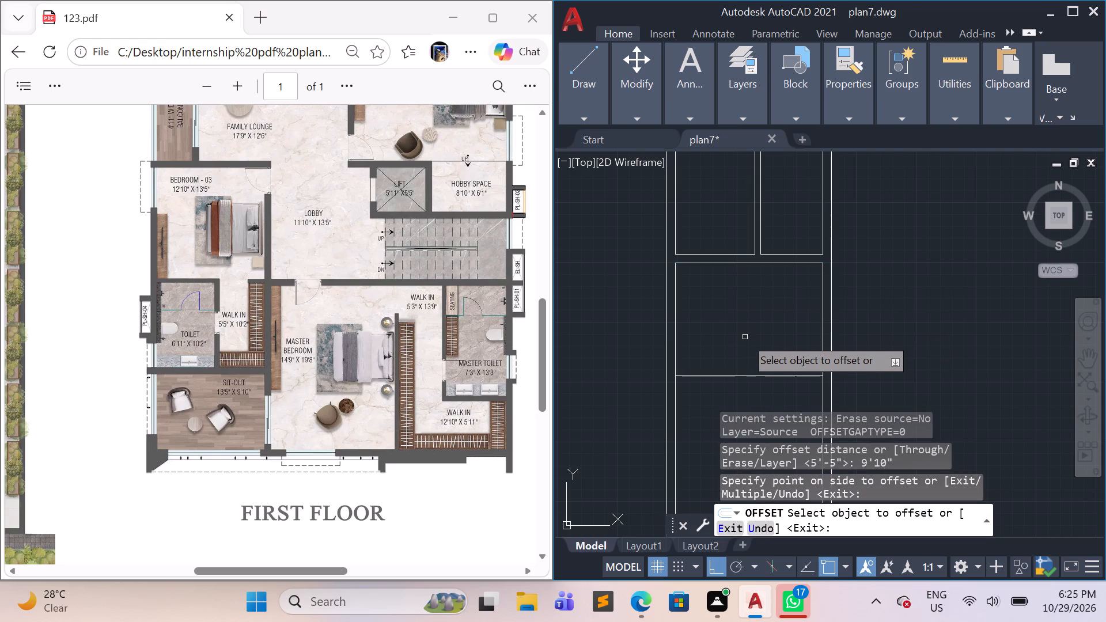
pyautogui.press('Escape')
pyautogui.press('Escape')
pyautogui.press('Escape')
# Offset the sit-out's inner south line 9" southward to form the wall's outer line.
pyautogui.press('space')
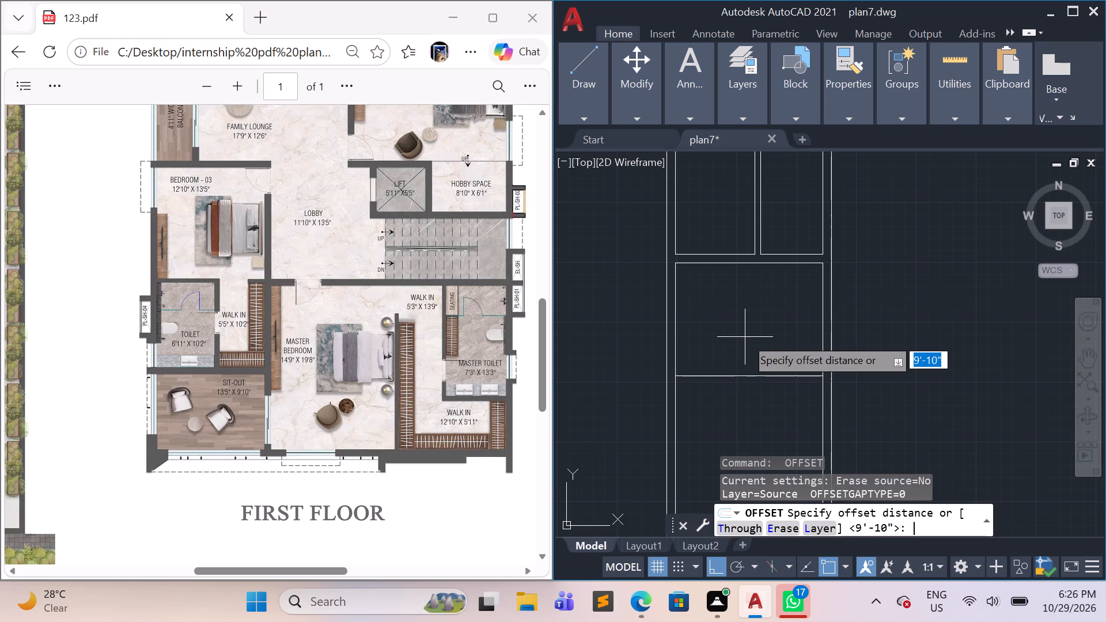
pyautogui.press('BackSpace')
pyautogui.write('9"')
pyautogui.press('Return')
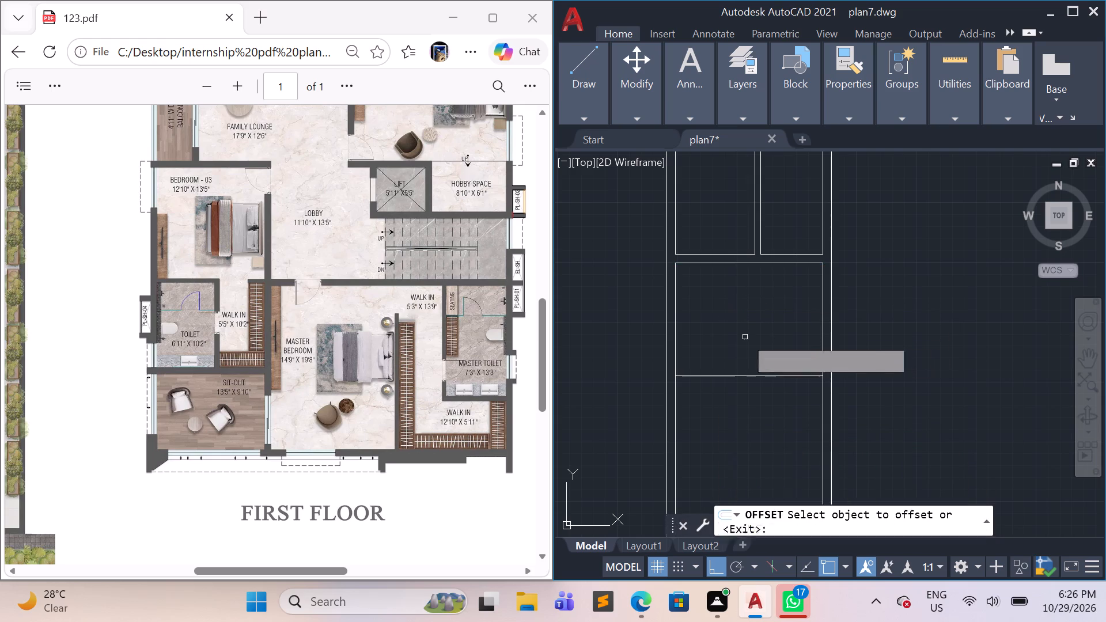
pyautogui.click(764, 374)
pyautogui.click(757, 396)
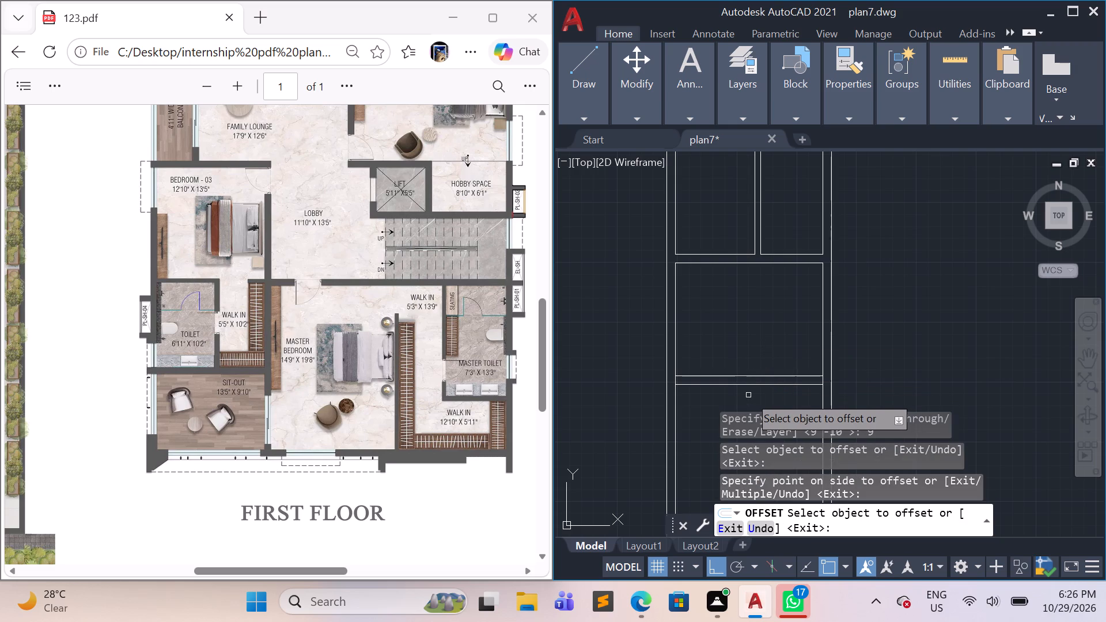
pyautogui.press('Escape')
pyautogui.press('Escape')
pyautogui.press('Escape')
pyautogui.press('Escape')
pyautogui.press('Escape')
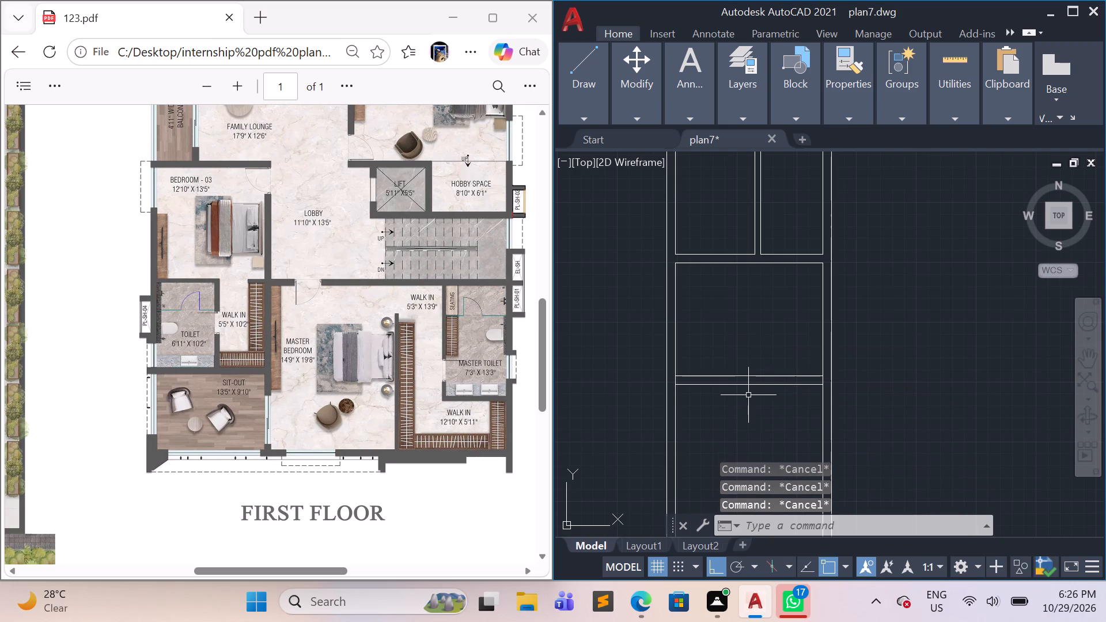
# Extend the sit-out's outer south line to the outer faces of its west and east walls, trimming the wall lines below it.
pyautogui.write('tr')
pyautogui.press('Return')
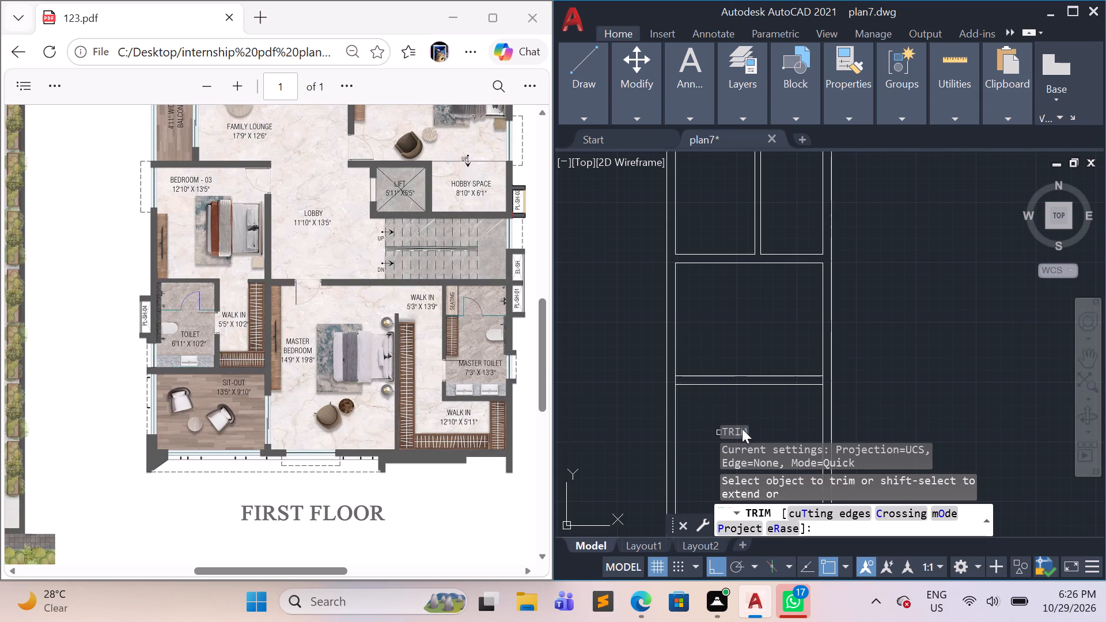
pyautogui.keyDown('shift'); pyautogui.click(701, 386); pyautogui.keyUp('shift')
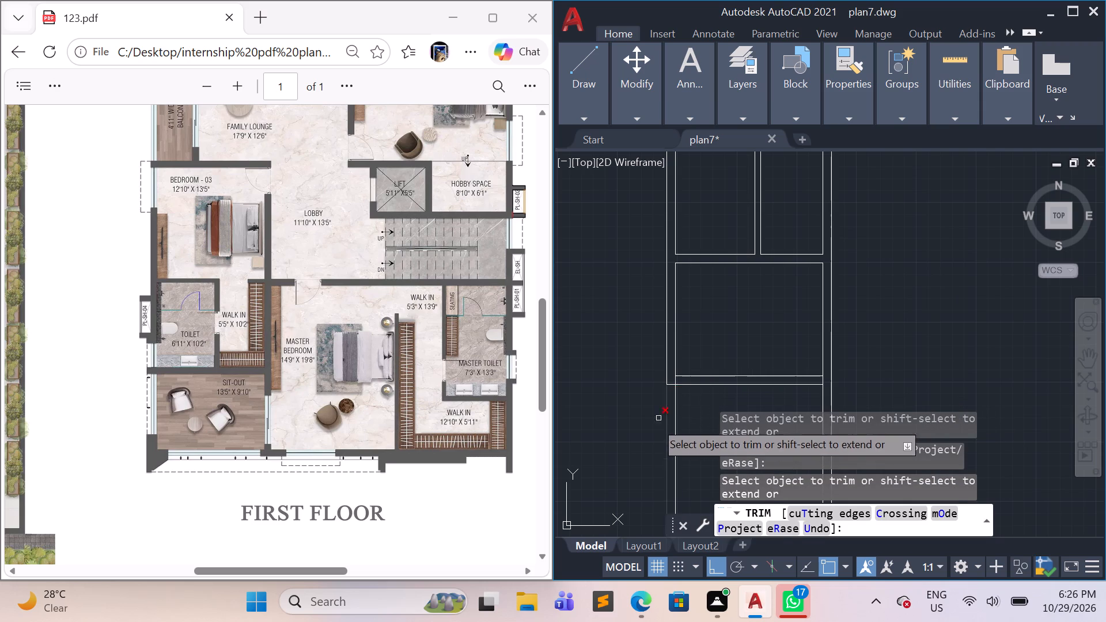
pyautogui.moveTo(608, 430); pyautogui.dragTo(705, 426)
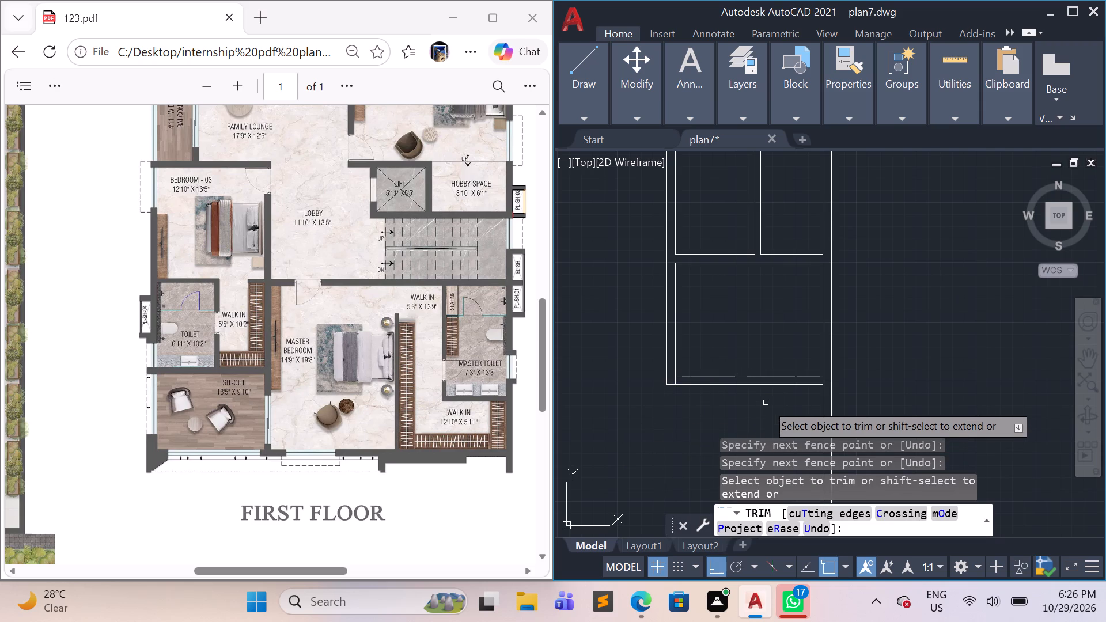
pyautogui.keyDown('shift'); pyautogui.click(784, 382); pyautogui.keyUp('shift')
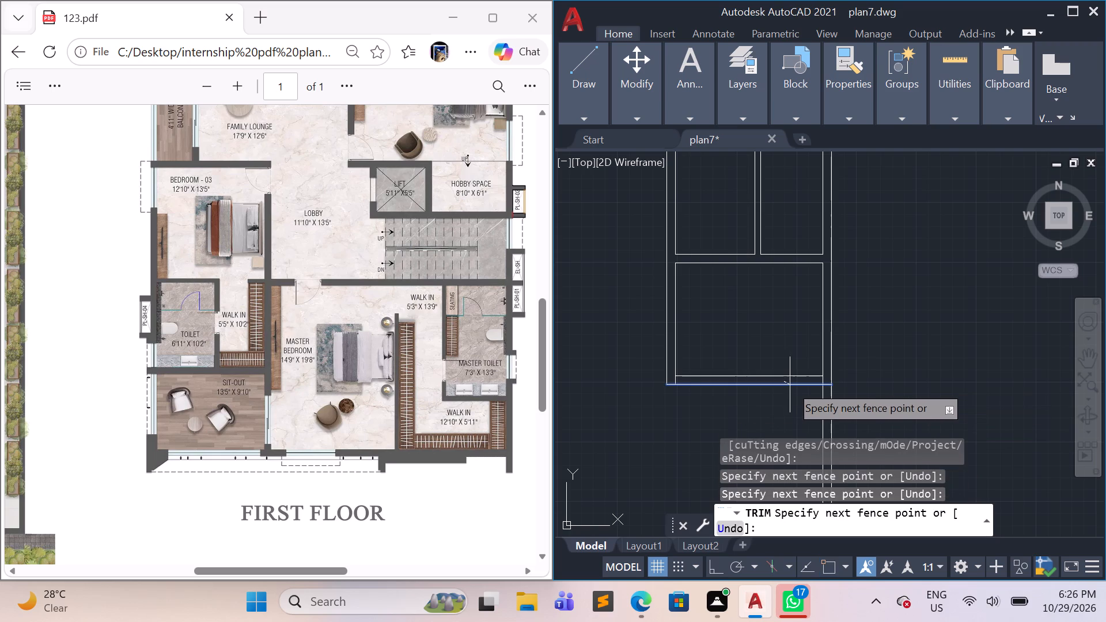
pyautogui.keyDown('shift'); pyautogui.click(790, 385); pyautogui.keyUp('shift')
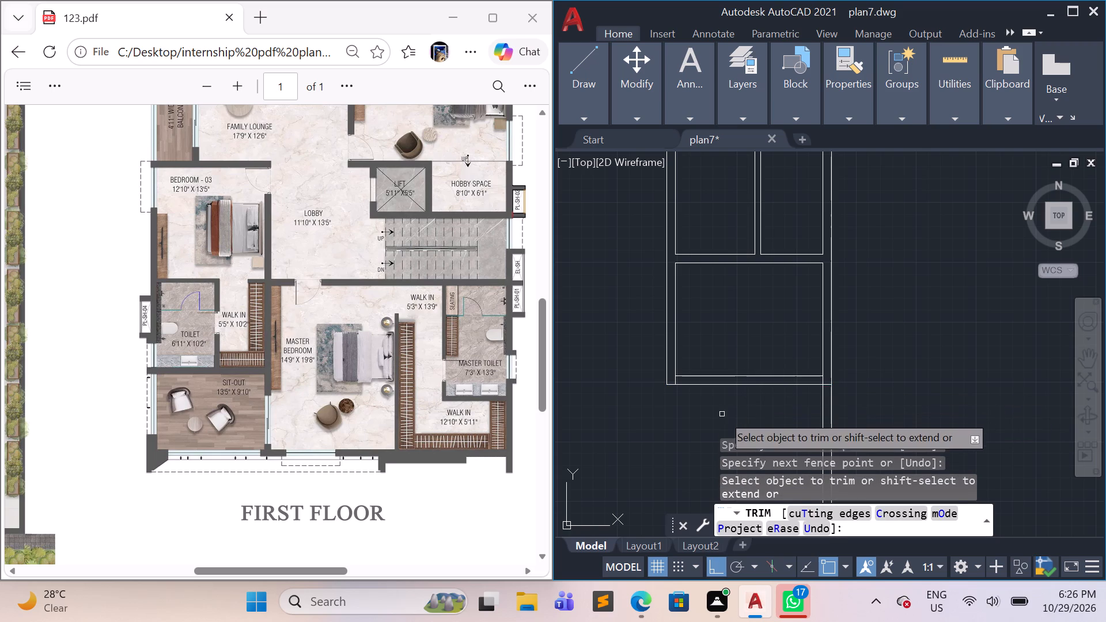
pyautogui.moveTo(721, 415); pyautogui.dragTo(862, 416)
# Trim the leftover inner wall line stubs at the sit-out's southwest and southeast corners.
pyautogui.scroll(3, 687, 383)
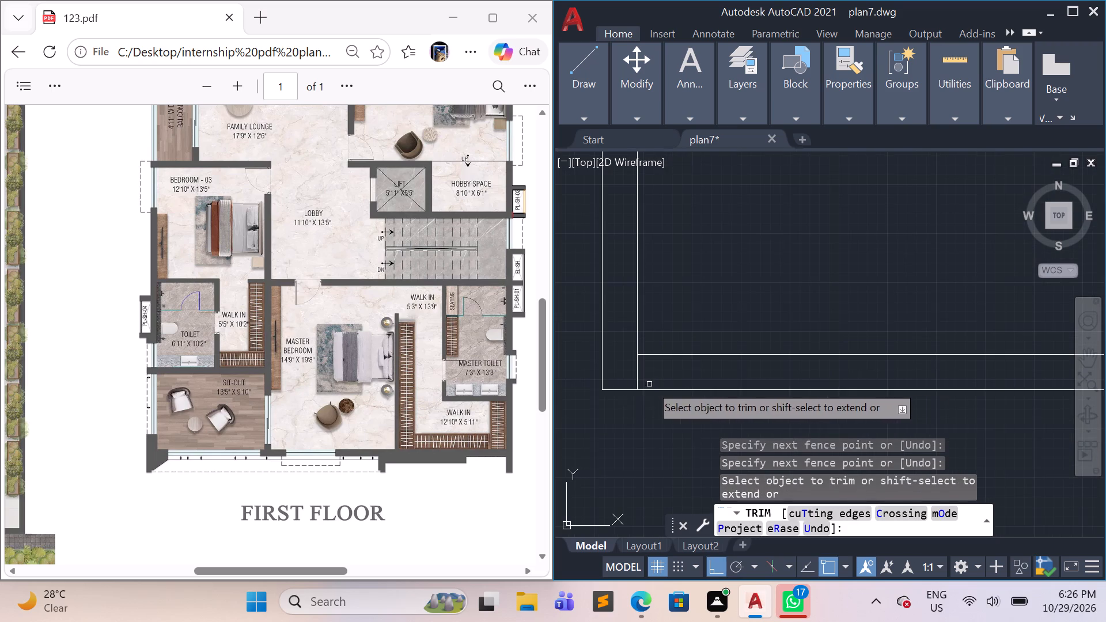
pyautogui.moveTo(611, 366); pyautogui.dragTo(666, 370)
pyautogui.scroll(-4, 734, 371)
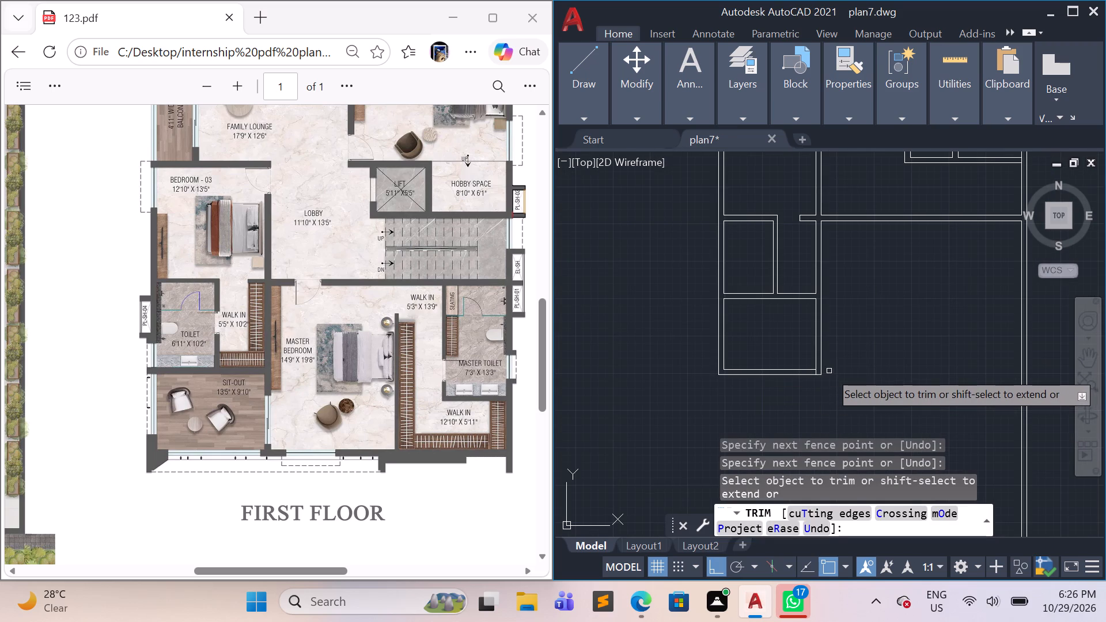
pyautogui.scroll(4, 829, 371)
pyautogui.moveTo(722, 378); pyautogui.dragTo(755, 380)
pyautogui.scroll(-4, 755, 378)
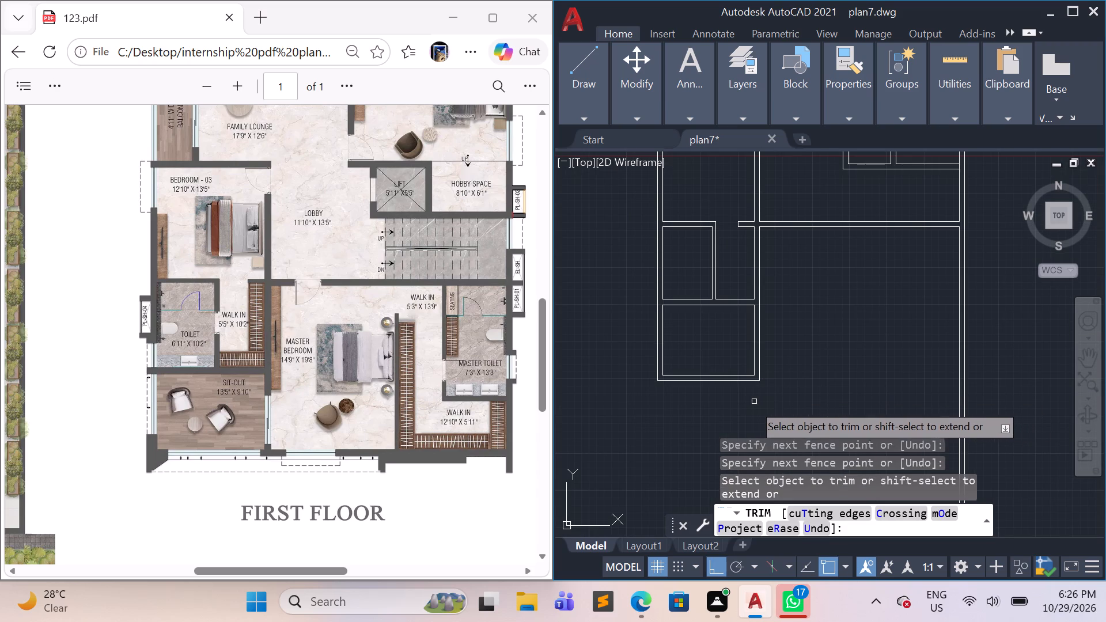
# Extend the sit-out's outer south line to the outer face of the master bedroom's east wall, trimming the wall lines below it.
pyautogui.keyDown('shift'); pyautogui.click(729, 381); pyautogui.keyUp('shift')
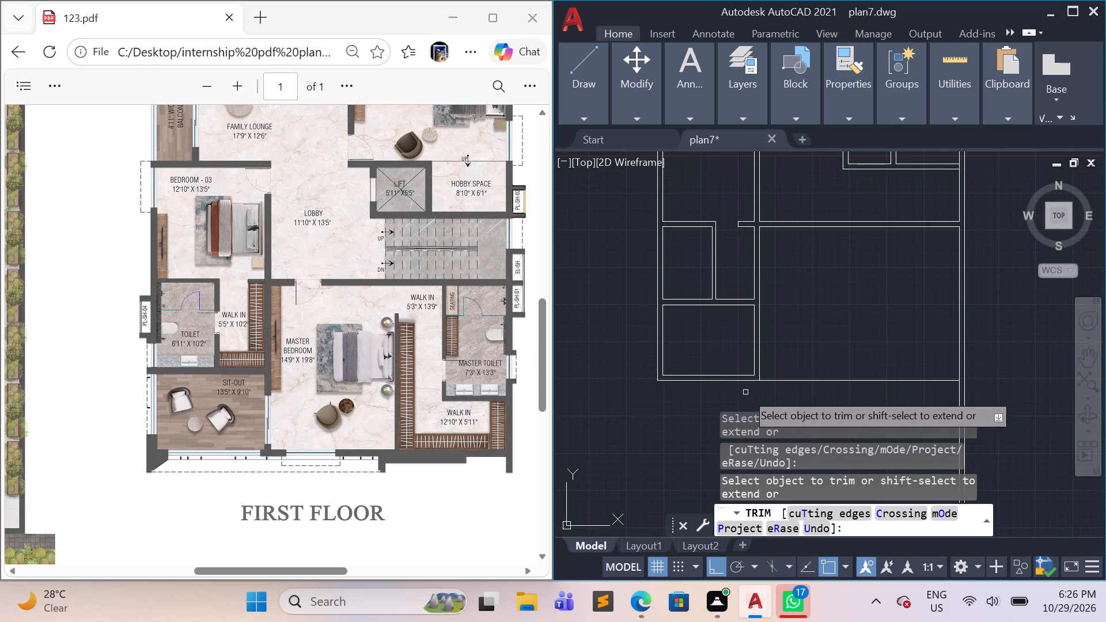
pyautogui.keyDown('shift'); pyautogui.click(947, 381); pyautogui.keyUp('shift')
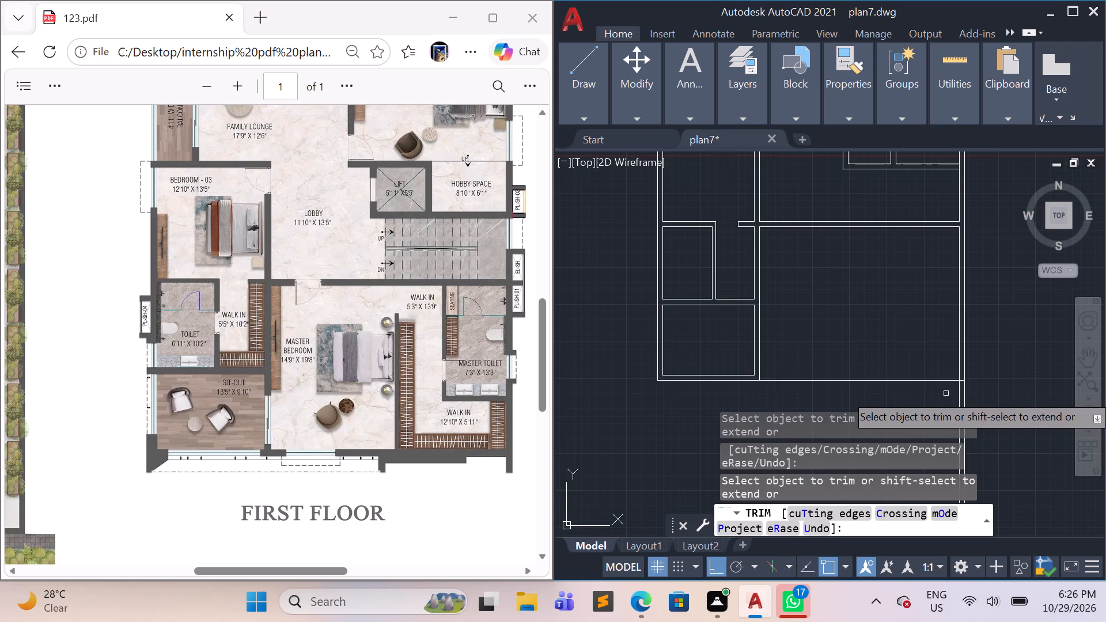
pyautogui.moveTo(944, 393); pyautogui.dragTo(975, 389)
pyautogui.scroll(2, 952, 397)
pyautogui.scroll(-2, 945, 396)
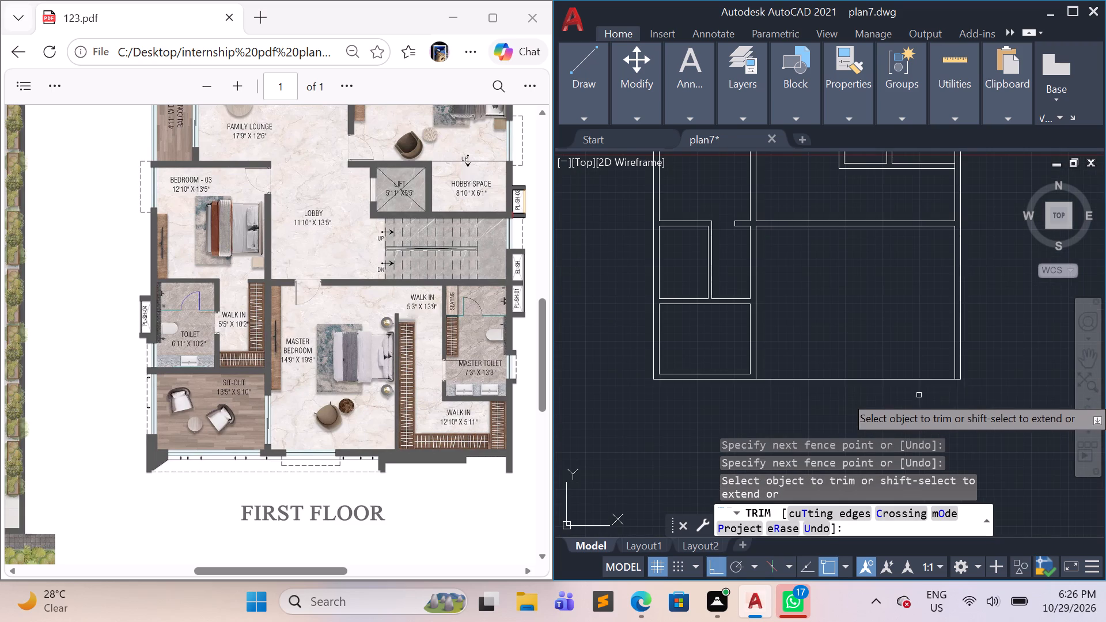
# Extend the sit-out's inner south line across the master bedroom to its east wall and trim the inner line stub at the southeast corner.
pyautogui.keyDown('shift'); pyautogui.click(740, 374); pyautogui.keyUp('shift')
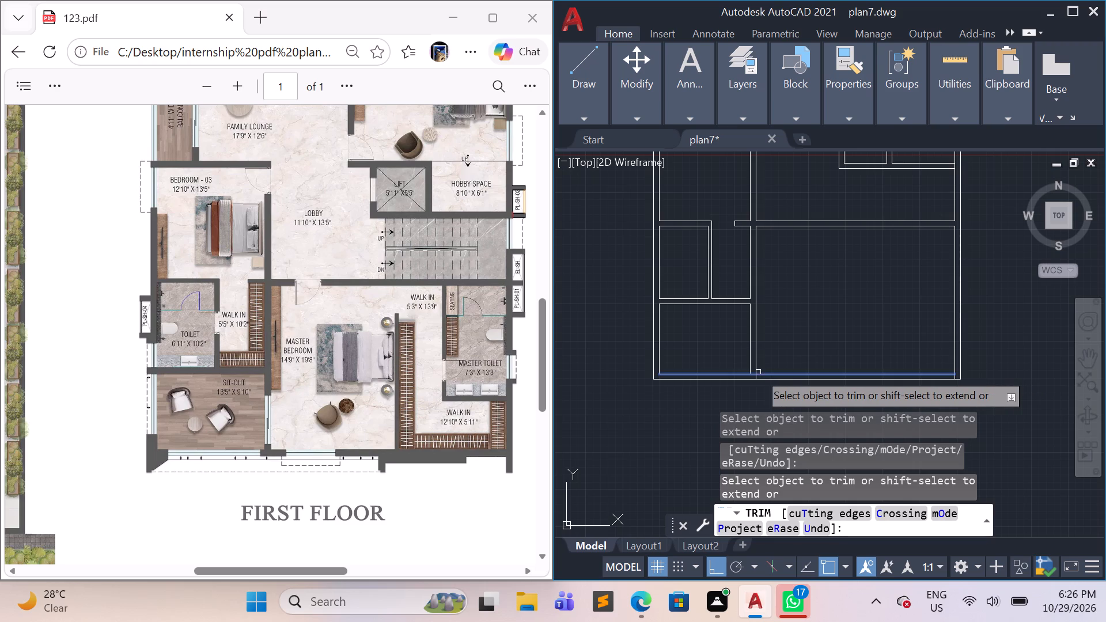
pyautogui.keyDown('shift'); pyautogui.click(758, 372); pyautogui.keyUp('shift')
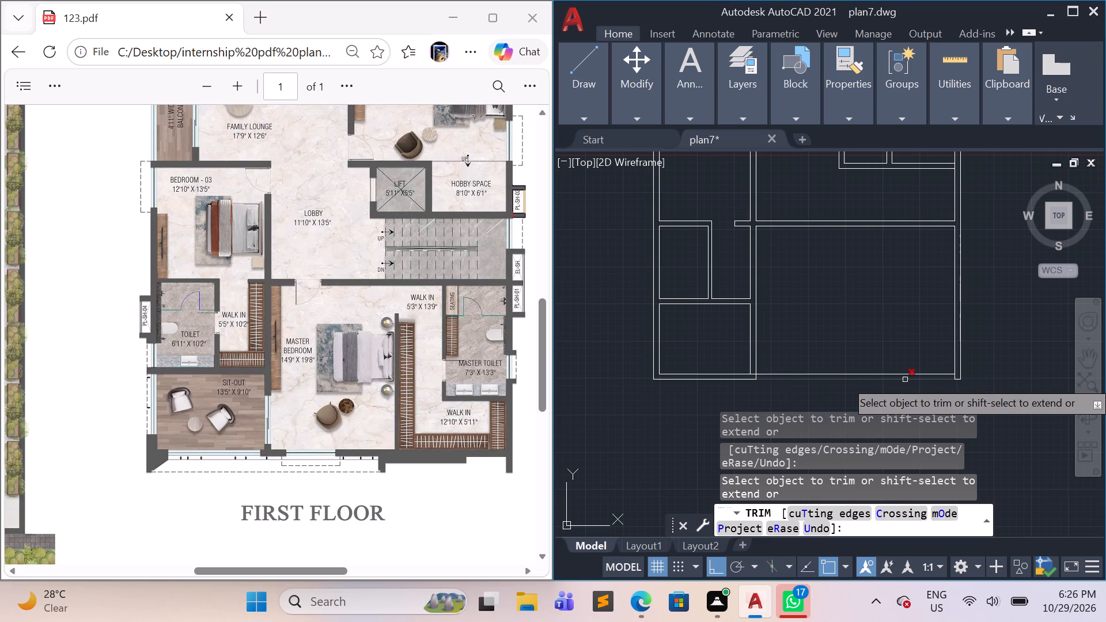
pyautogui.scroll(3, 951, 391)
pyautogui.moveTo(957, 336); pyautogui.dragTo(969, 336)
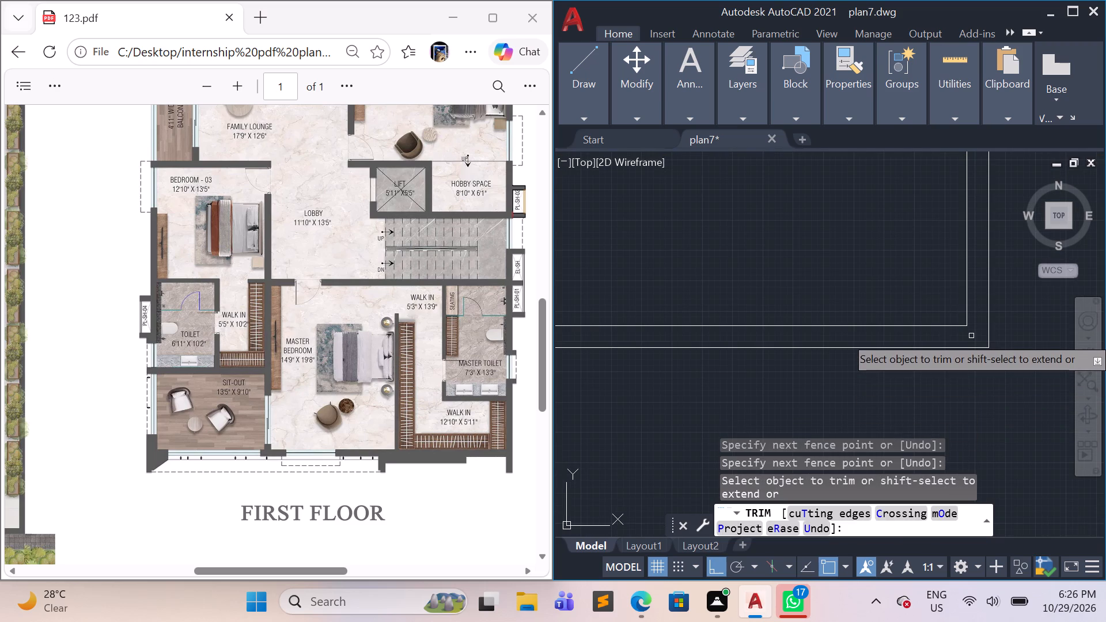
# Trim the overlapping line segments where the wall between the sit-out and master bedroom meets the south wall.
pyautogui.scroll(-5, 912, 367)
pyautogui.scroll(4, 822, 366)
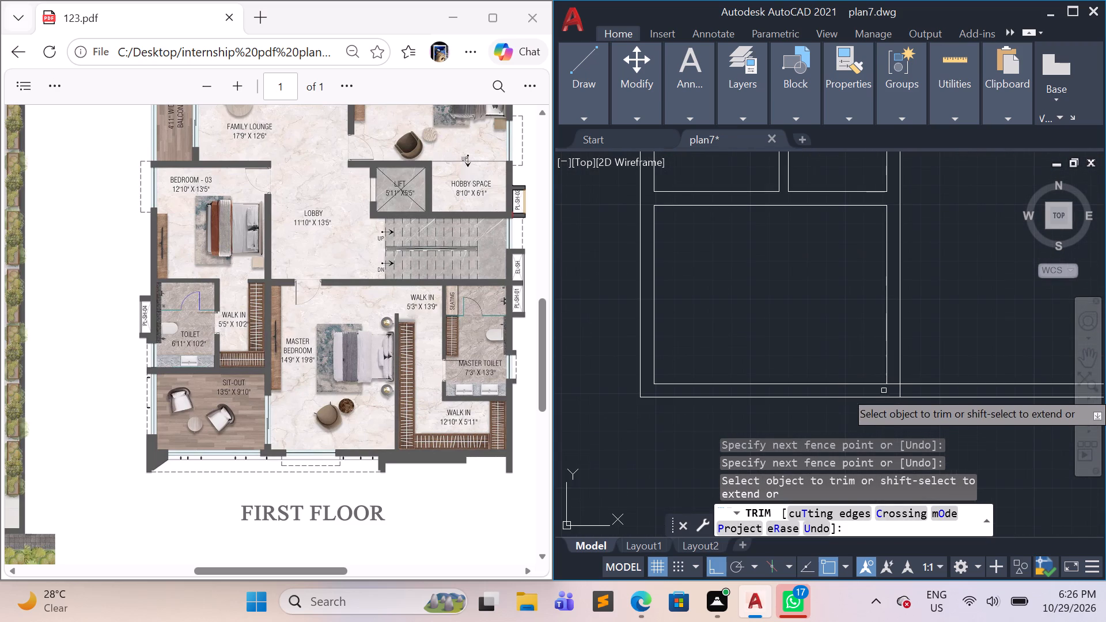
pyautogui.scroll(3, 900, 392)
pyautogui.moveTo(938, 386); pyautogui.dragTo(938, 384)
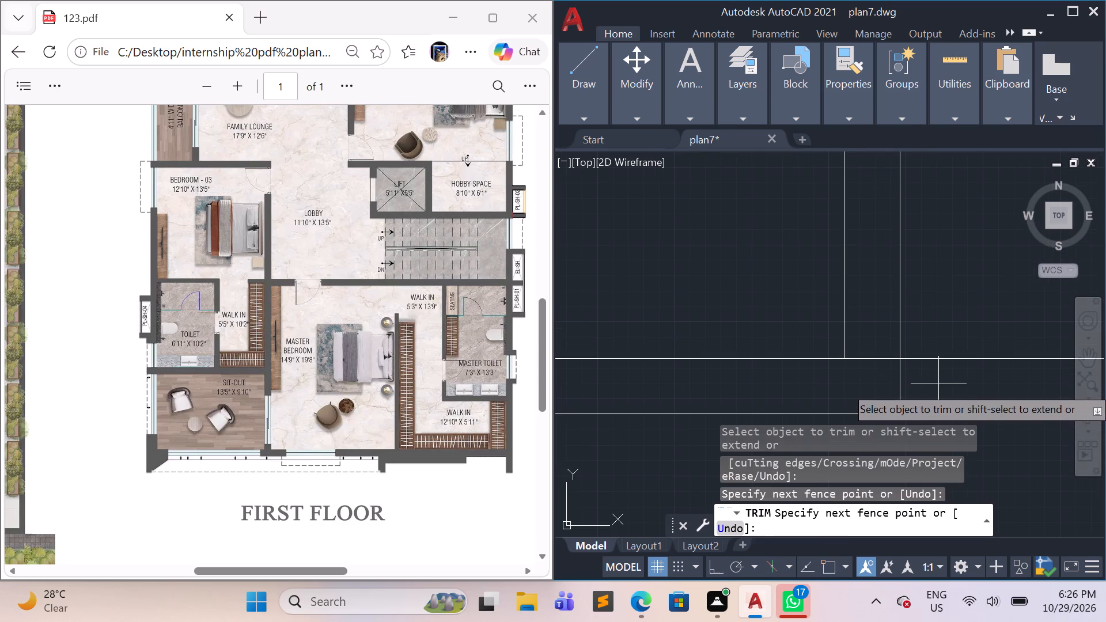
pyautogui.moveTo(938, 384); pyautogui.dragTo(877, 348)
pyautogui.scroll(-5, 861, 374)
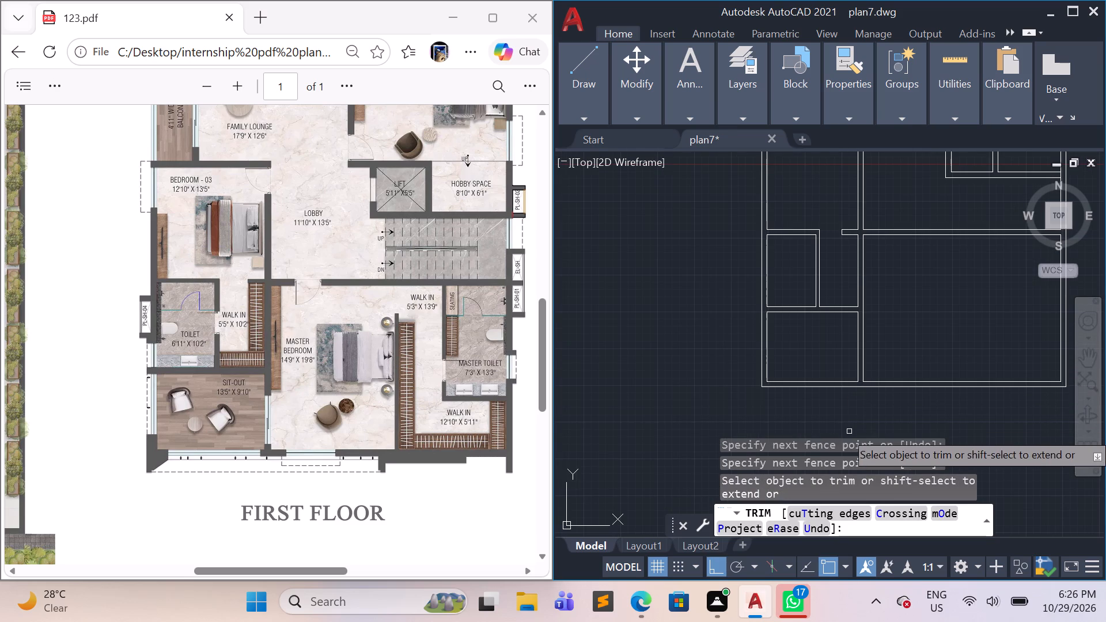
pyautogui.press('Escape')
pyautogui.scroll(-1, 983, 423)
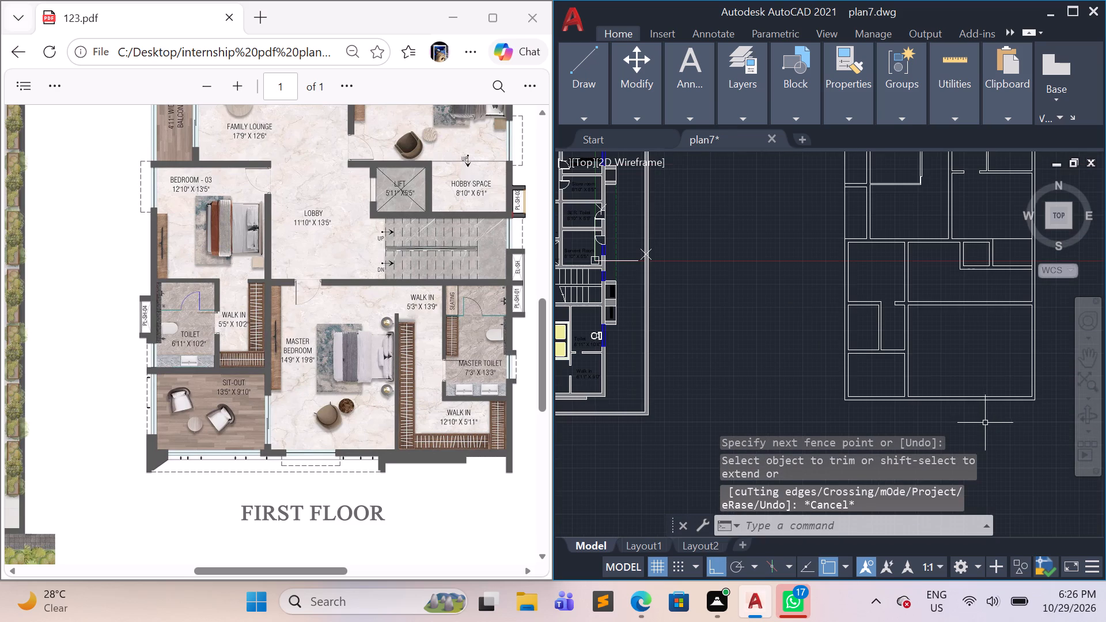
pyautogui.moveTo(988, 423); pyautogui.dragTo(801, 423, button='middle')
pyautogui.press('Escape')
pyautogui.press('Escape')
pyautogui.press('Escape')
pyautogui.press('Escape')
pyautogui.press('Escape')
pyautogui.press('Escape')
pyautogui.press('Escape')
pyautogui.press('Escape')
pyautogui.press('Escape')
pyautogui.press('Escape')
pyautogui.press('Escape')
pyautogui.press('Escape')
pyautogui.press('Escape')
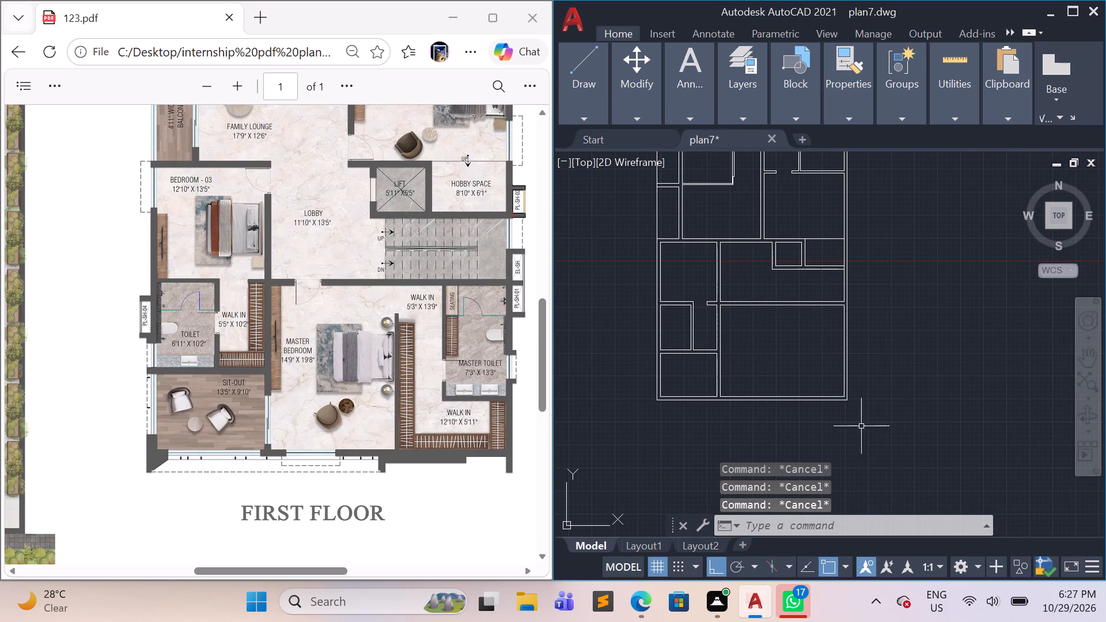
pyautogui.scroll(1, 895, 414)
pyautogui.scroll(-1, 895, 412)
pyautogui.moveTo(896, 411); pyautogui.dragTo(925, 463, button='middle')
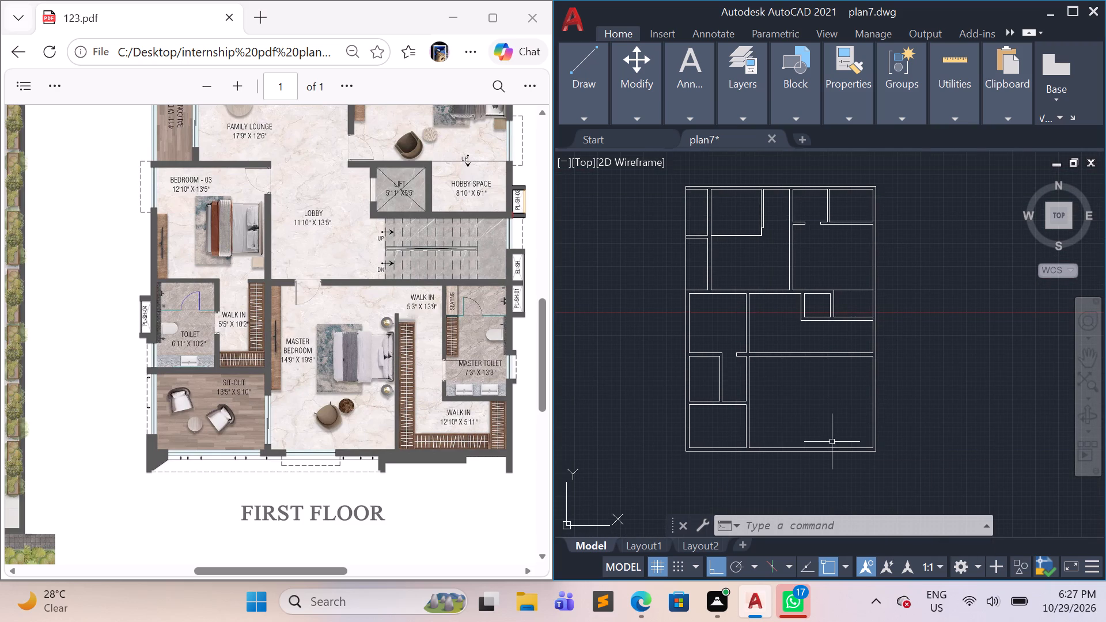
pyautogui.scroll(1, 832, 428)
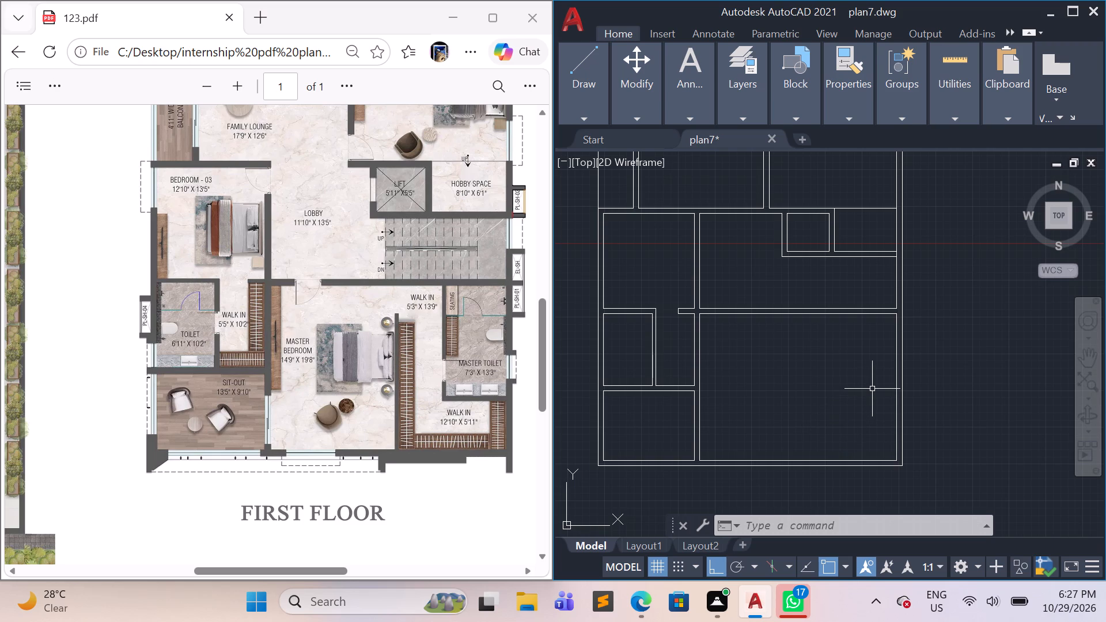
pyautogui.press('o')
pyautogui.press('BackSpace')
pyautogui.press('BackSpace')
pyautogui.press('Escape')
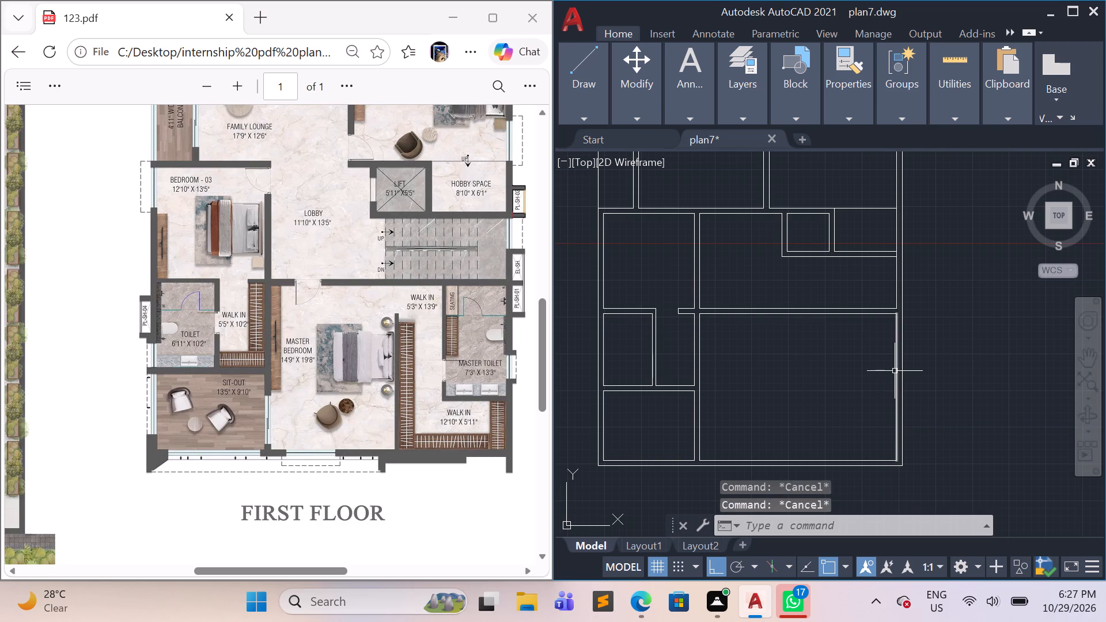
# Offset the master bedroom's inner east wall line 7'3" westward to form the inner line of the master toilet's west wall.
pyautogui.click(895, 371)
pyautogui.press('o')
pyautogui.press('Return')
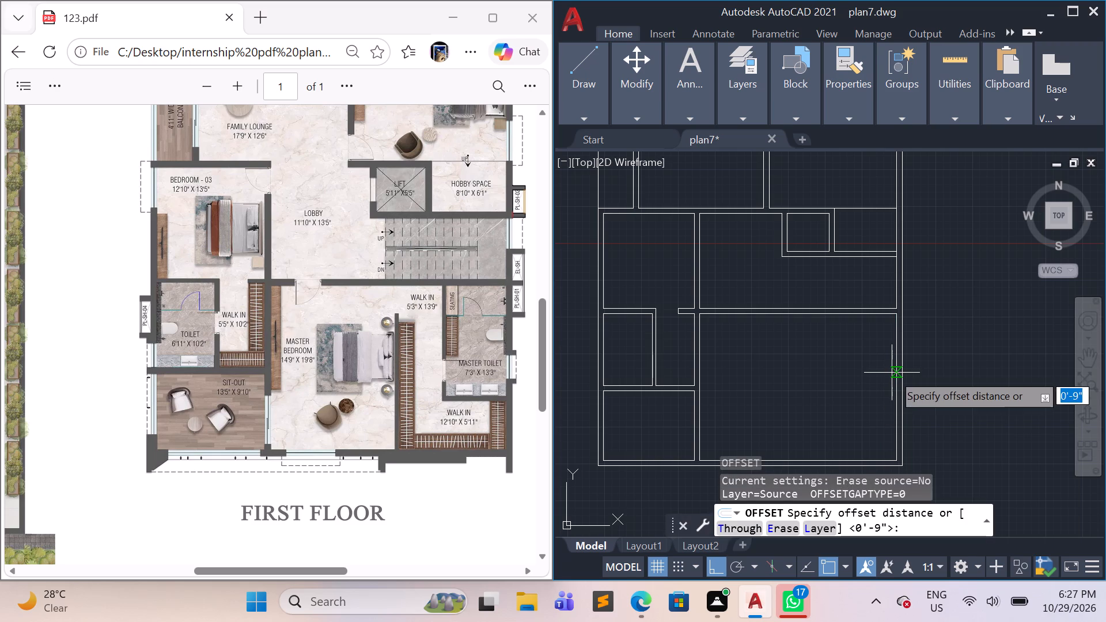
pyautogui.press('1')
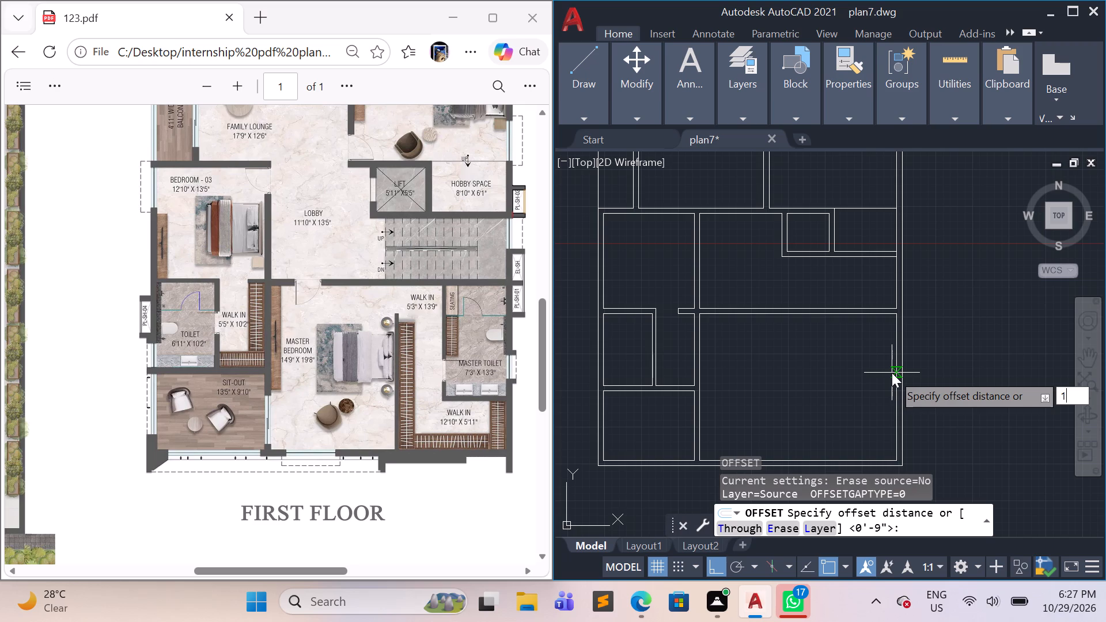
pyautogui.press('BackSpace')
pyautogui.write("7'")
pyautogui.write('3"')
pyautogui.press('Return')
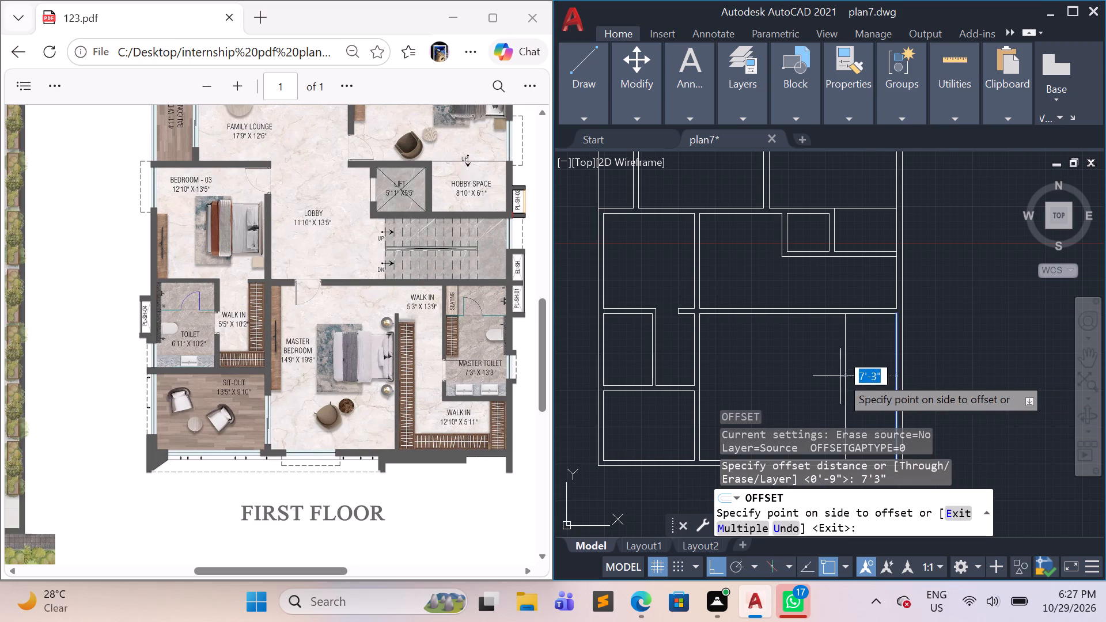
pyautogui.click(840, 376)
pyautogui.press('Escape')
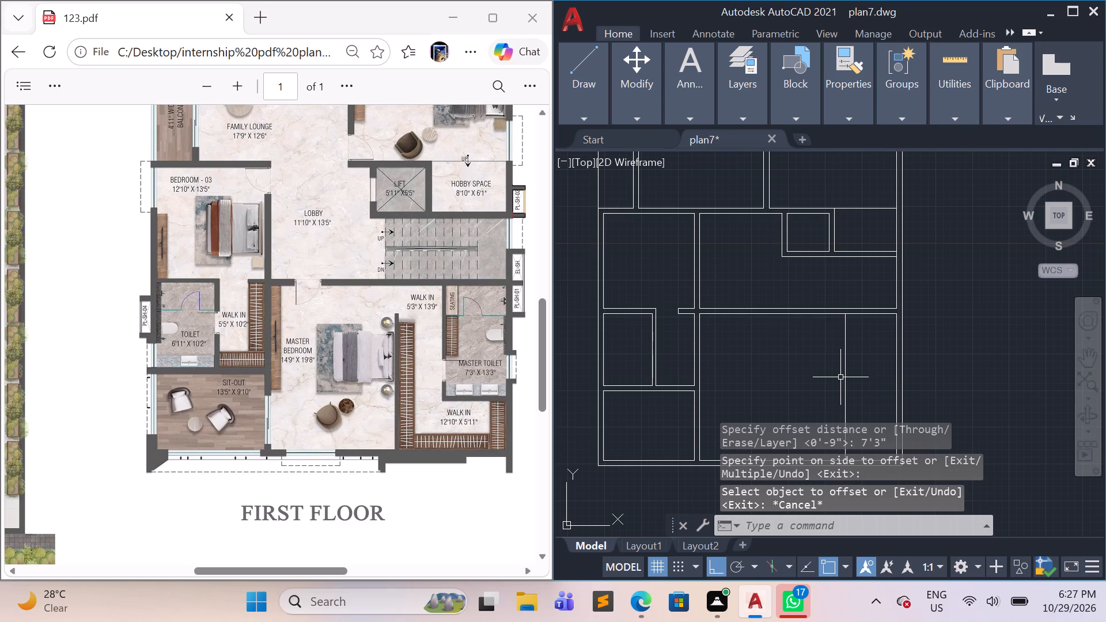
# Offset the master toilet's inner west line 6" westward to form the wall's other line.
pyautogui.press('o')
pyautogui.press('Return')
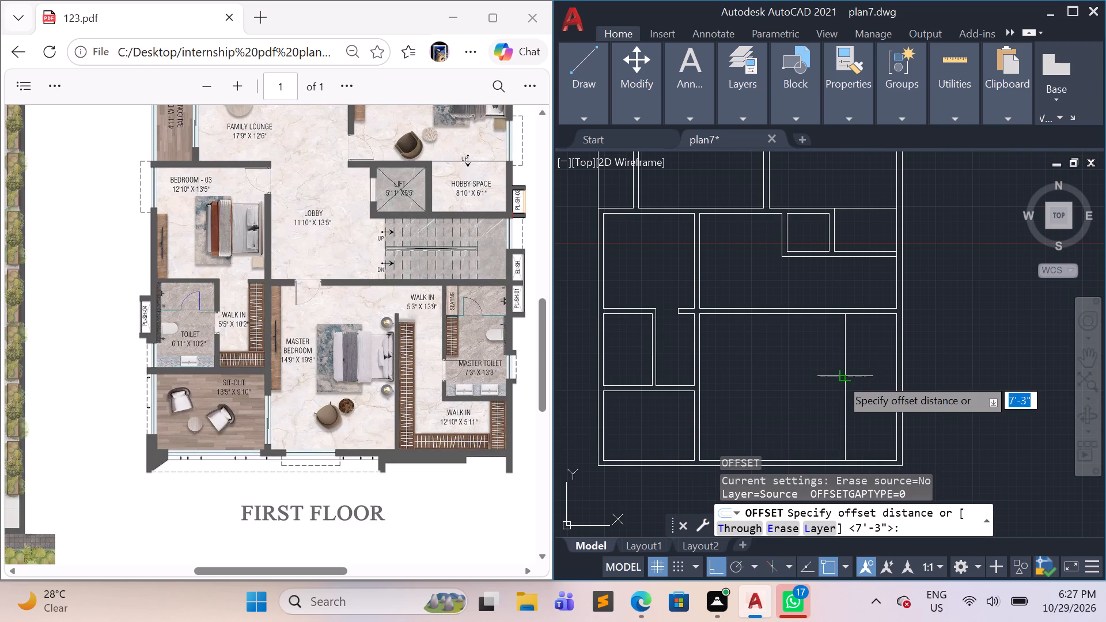
pyautogui.press('6')
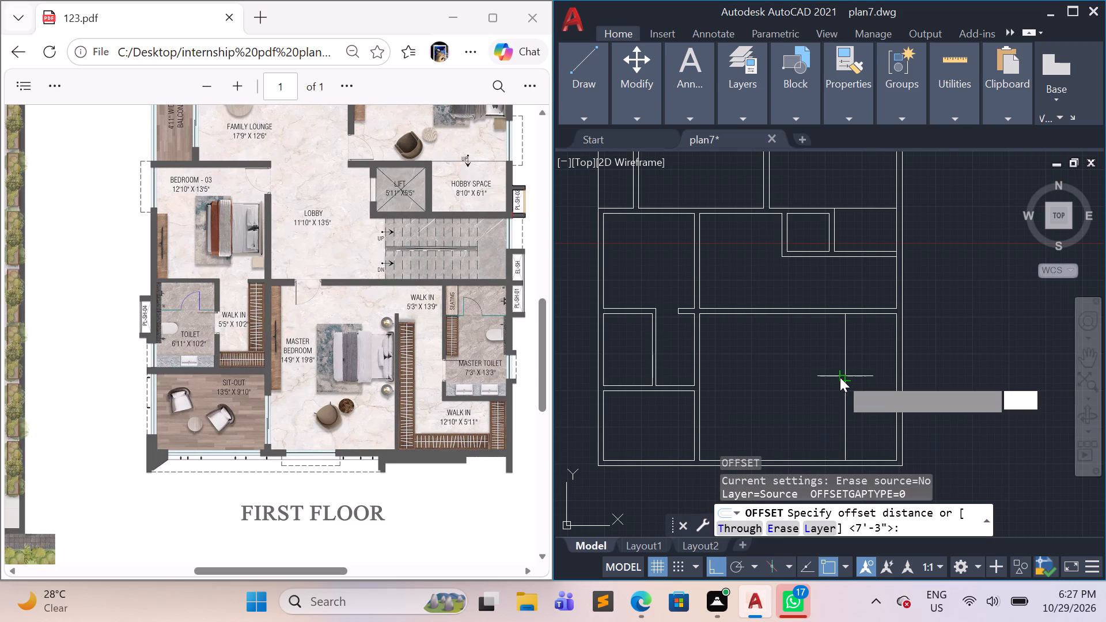
pyautogui.hotkey('shift', '"')
pyautogui.press('Return')
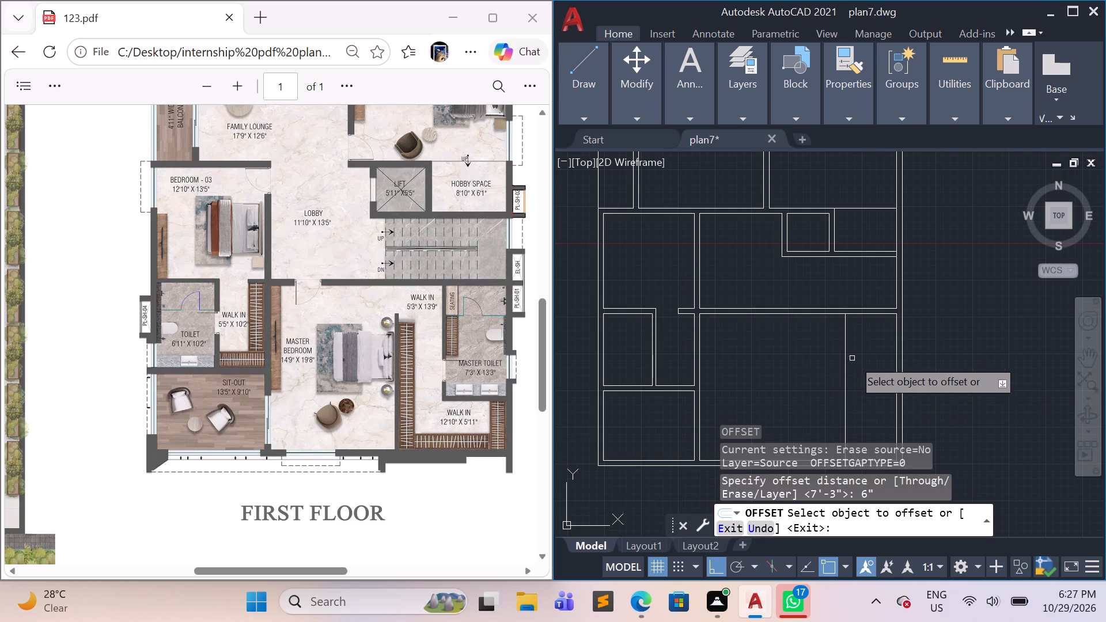
pyautogui.click(845, 349)
pyautogui.click(825, 358)
pyautogui.press('Escape')
pyautogui.press('Escape')
pyautogui.press('Escape')
pyautogui.press('Escape')
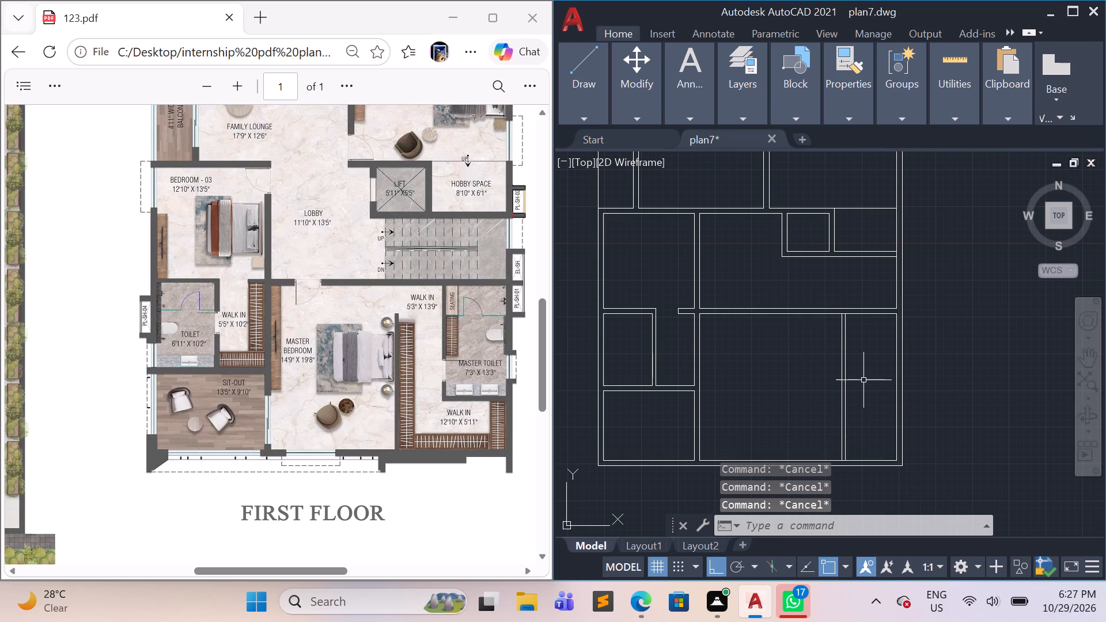
# Draw a line along the master toilet's north edge from its northwest inner corner to its northeast inner corner.
pyautogui.scroll(1, 874, 393)
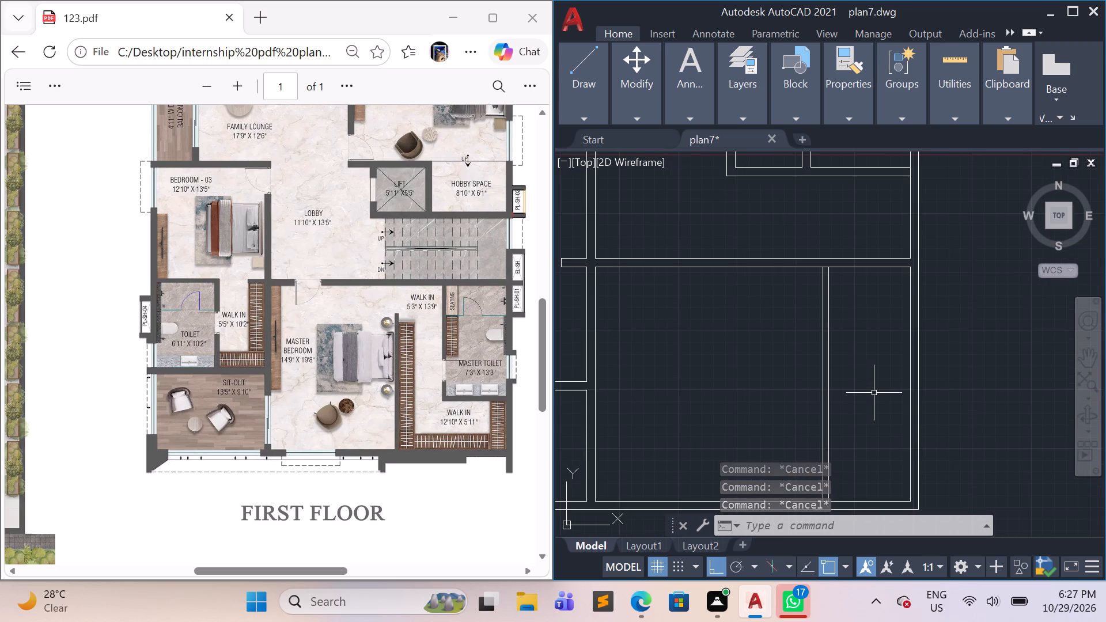
pyautogui.press('l')
pyautogui.press('Return')
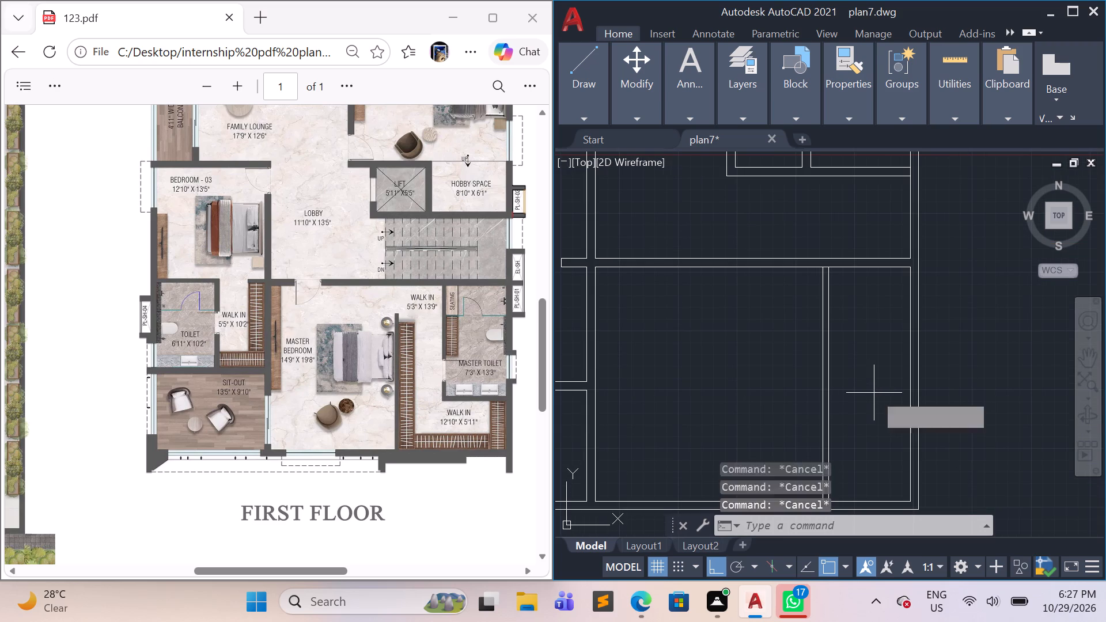
pyautogui.click(829, 272)
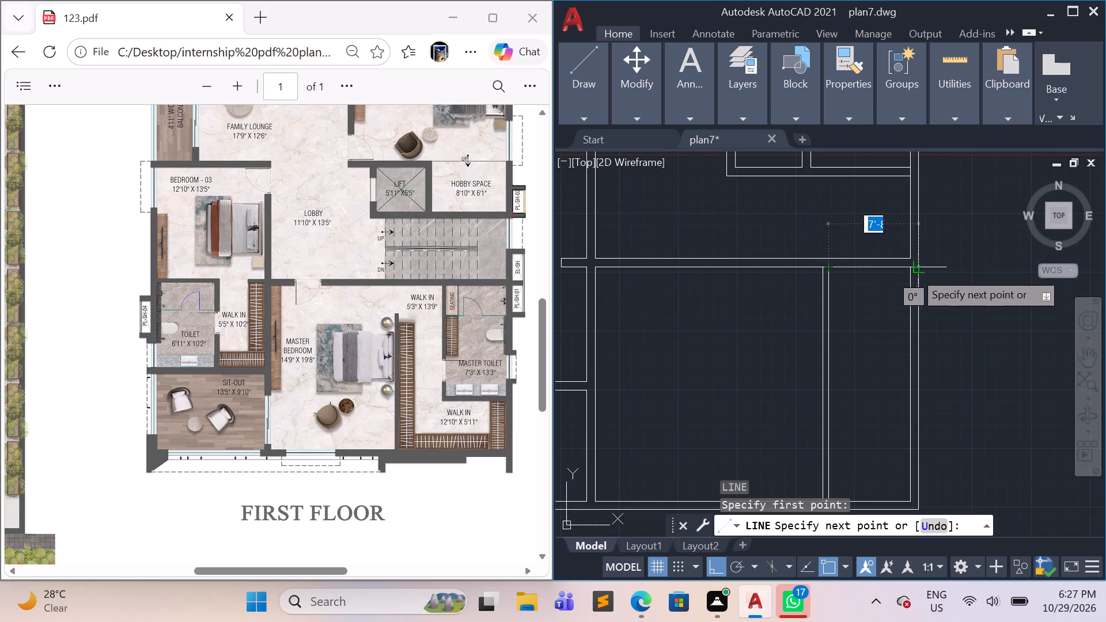
pyautogui.click(912, 271)
pyautogui.press('Escape')
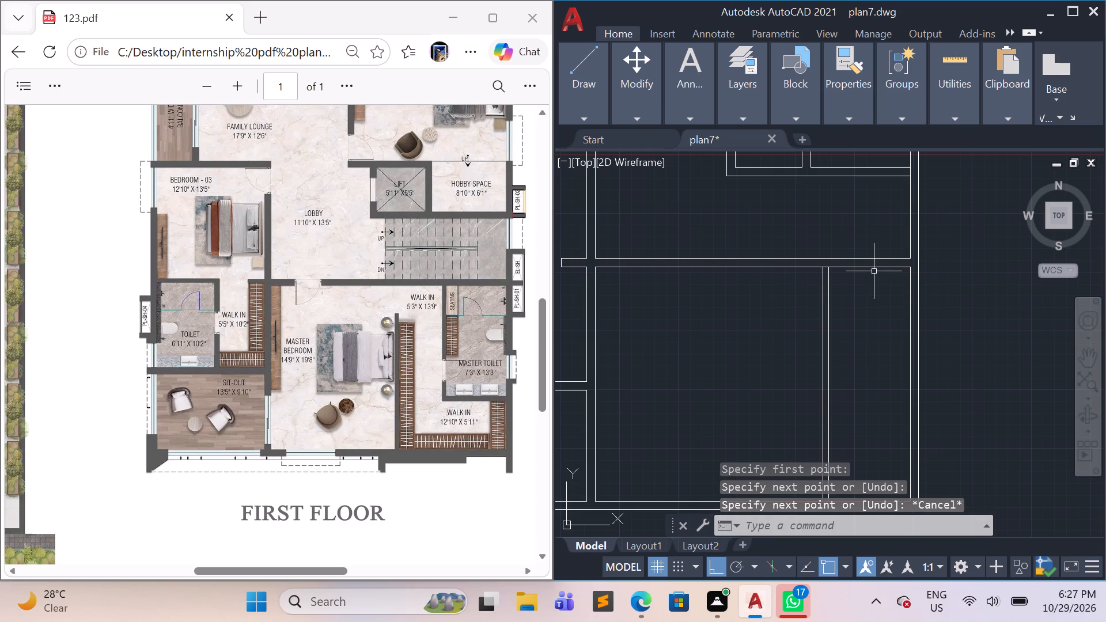
# Offset the master toilet's north edge line 13'3" southward to form the inner line of its south wall.
pyautogui.click(872, 266)
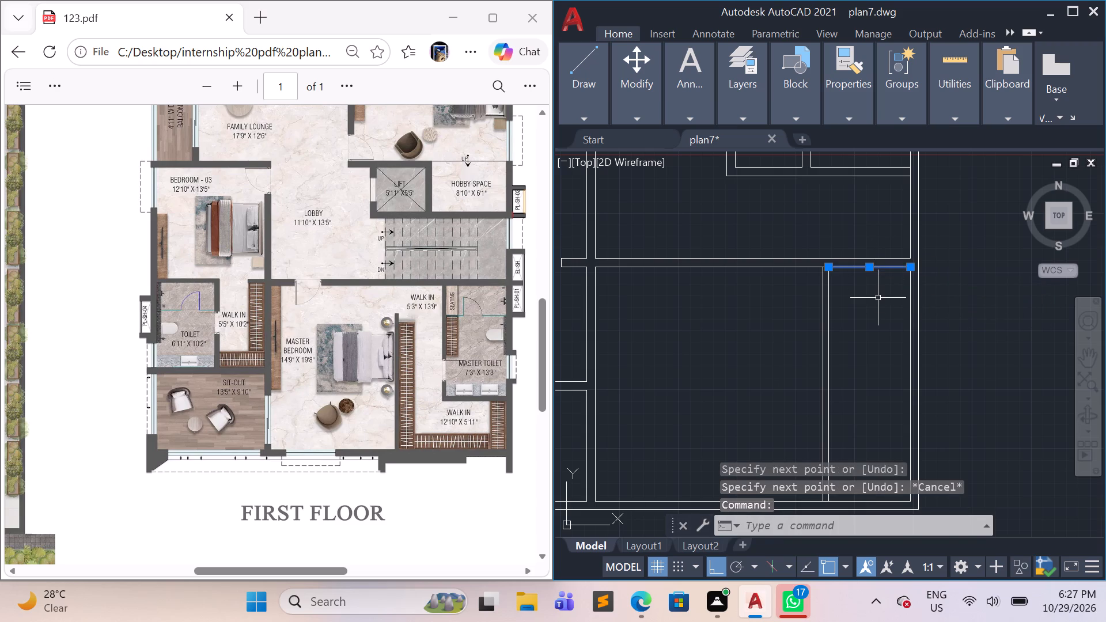
pyautogui.press('o')
pyautogui.press('Return')
pyautogui.write("13'")
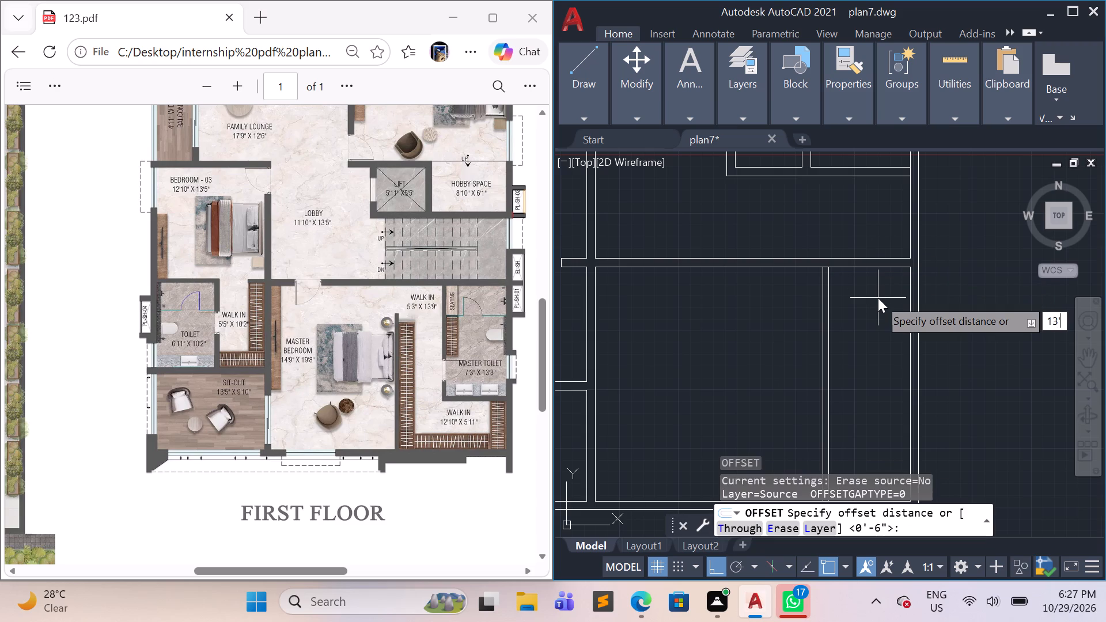
pyautogui.write('3"')
pyautogui.press('Return')
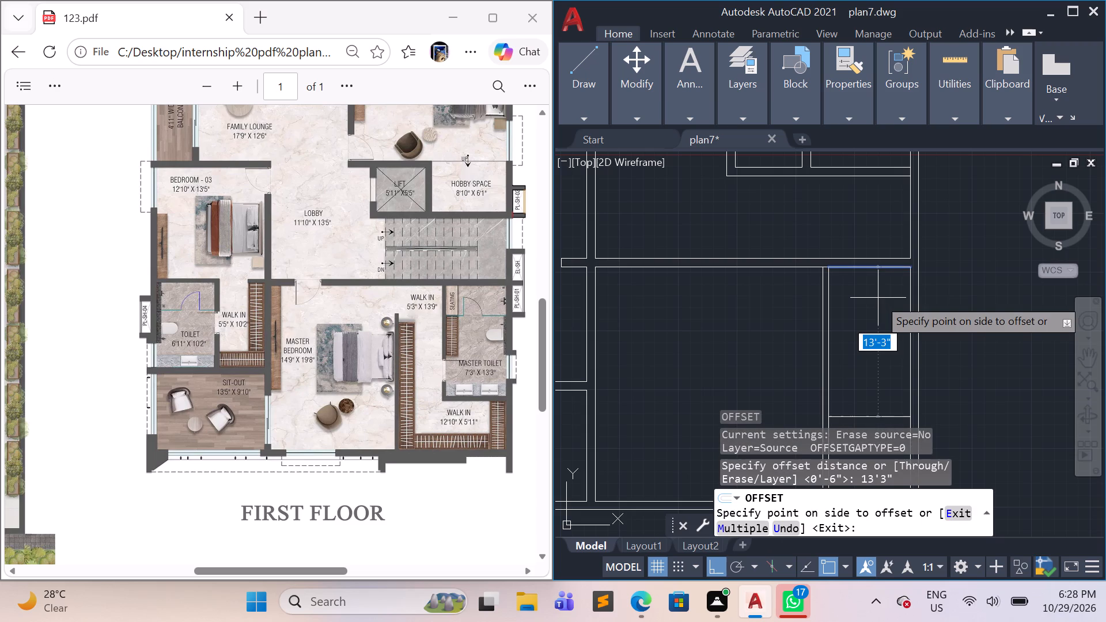
pyautogui.click(874, 365)
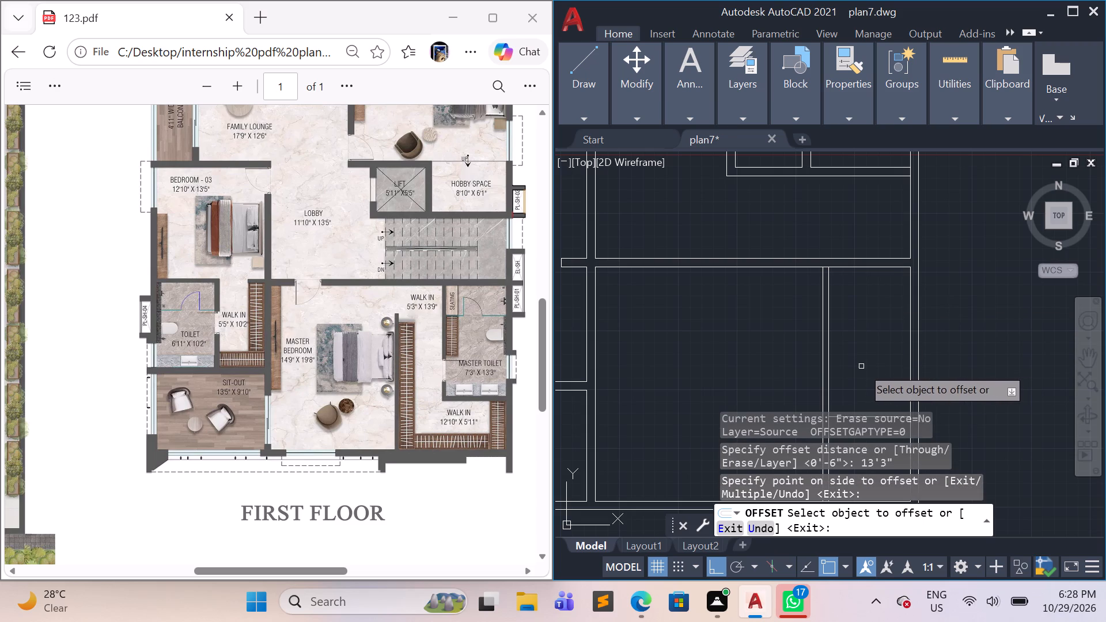
# Offset the inner line of the master toilet's south wall 6" southward to form the wall's outer line.
pyautogui.moveTo(861, 366); pyautogui.dragTo(854, 217, button='middle')
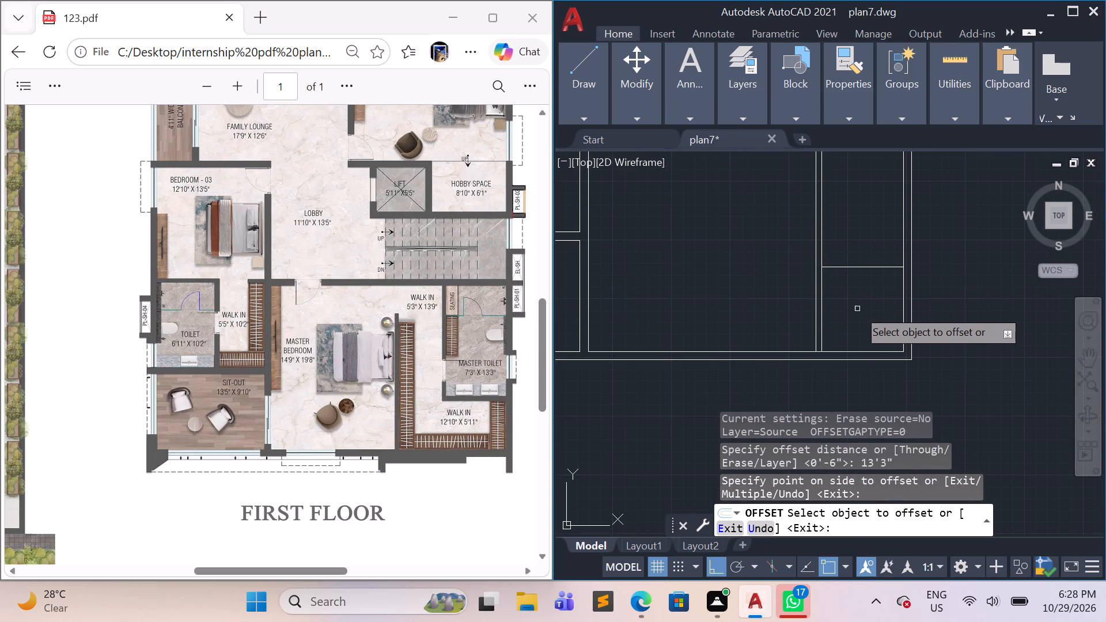
pyautogui.press('space')
pyautogui.press('space')
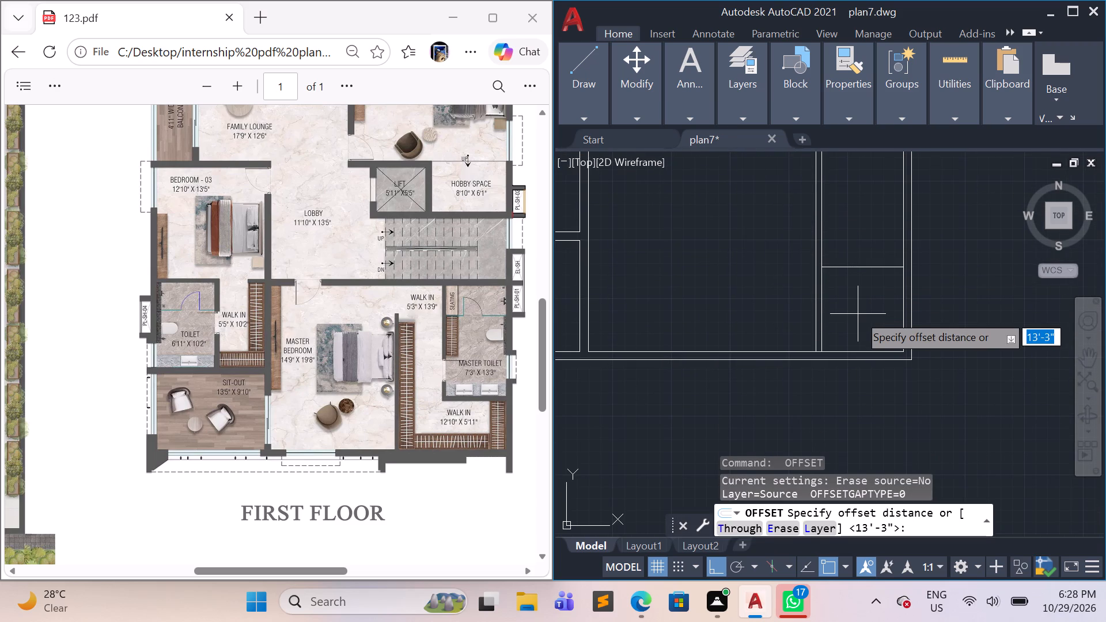
pyautogui.write('6"')
pyautogui.press('Return')
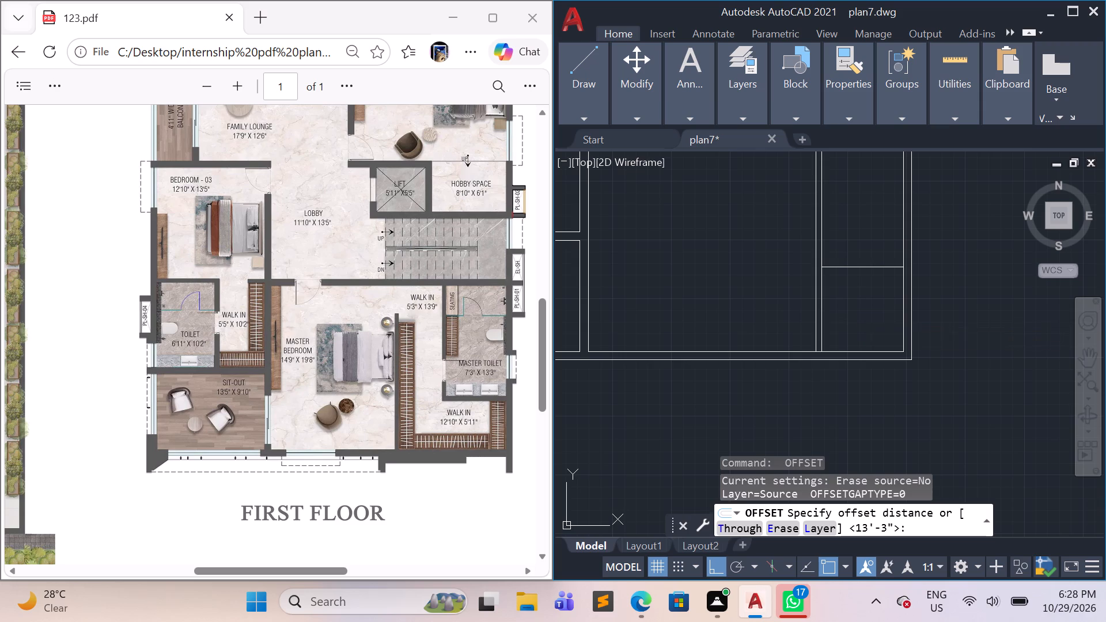
pyautogui.click(880, 264)
pyautogui.click(880, 285)
pyautogui.press('Escape')
pyautogui.press('Escape')
pyautogui.press('Escape')
pyautogui.press('Escape')
pyautogui.press('Escape')
pyautogui.press('Escape')
pyautogui.press('Escape')
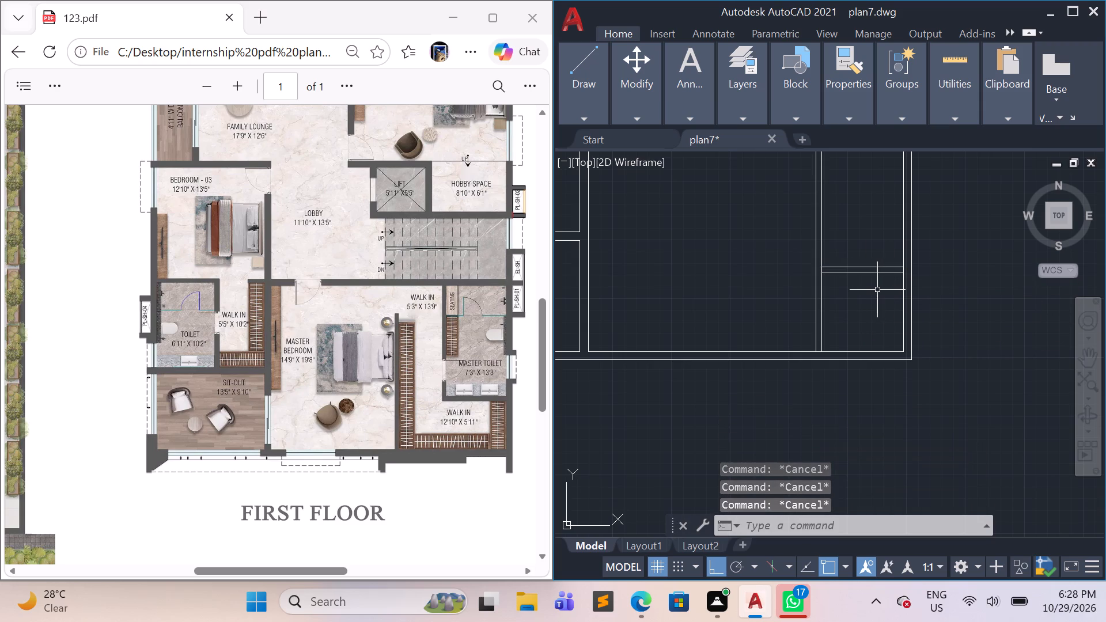
# Extend the outer line of the master toilet's south wall westward to the outer line of its west wall.
pyautogui.write('tr')
pyautogui.press('Return')
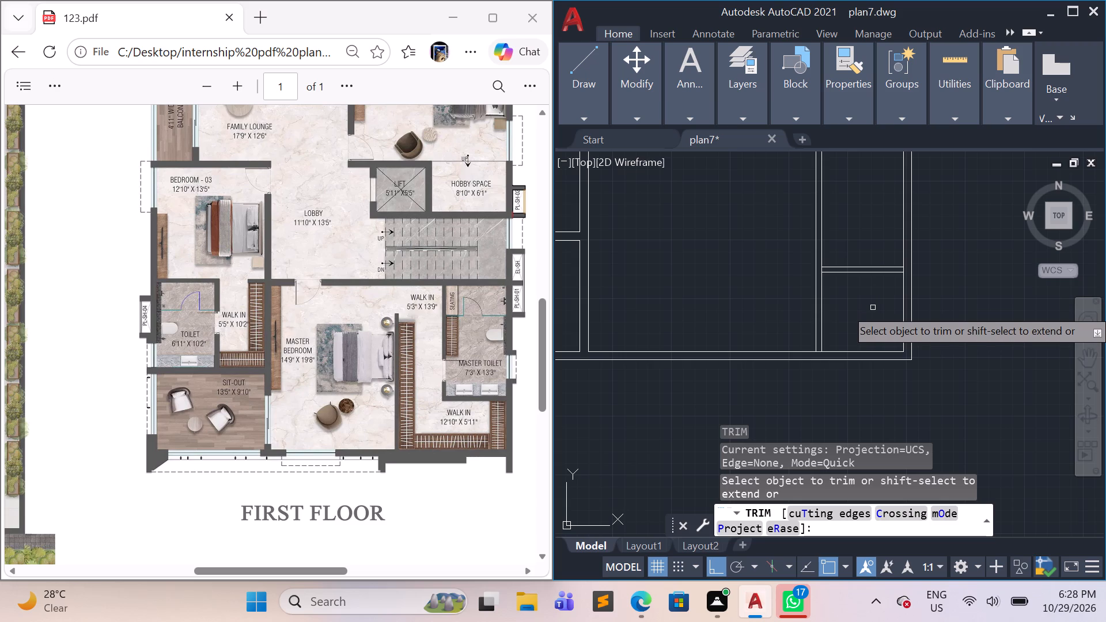
pyautogui.keyDown('shift'); pyautogui.click(859, 276); pyautogui.keyUp('shift')
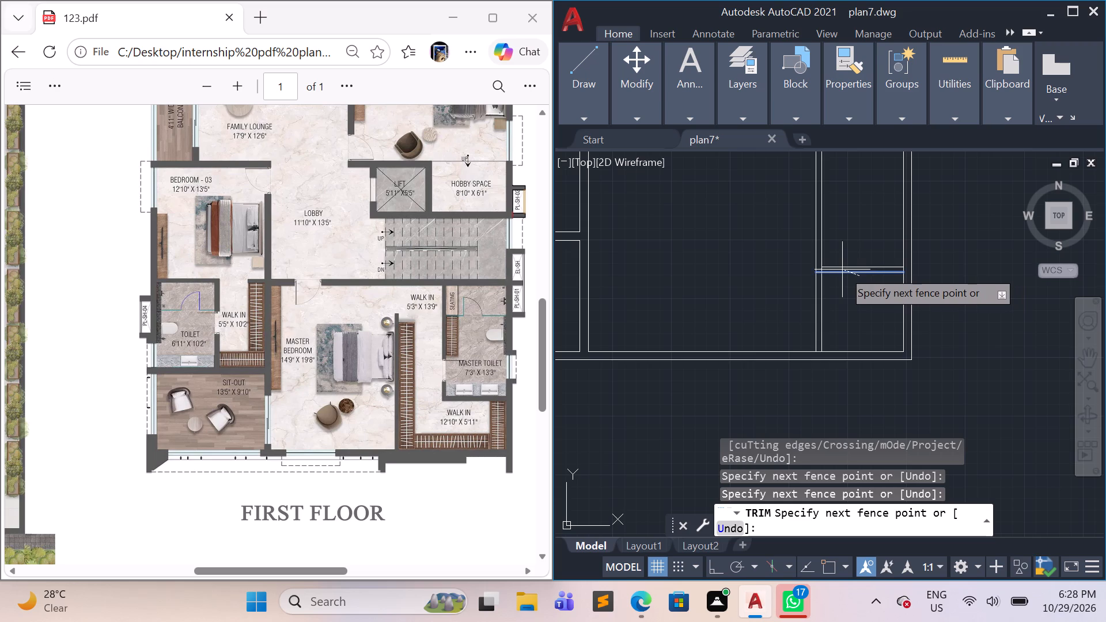
pyautogui.keyDown('shift'); pyautogui.click(842, 271); pyautogui.keyUp('shift')
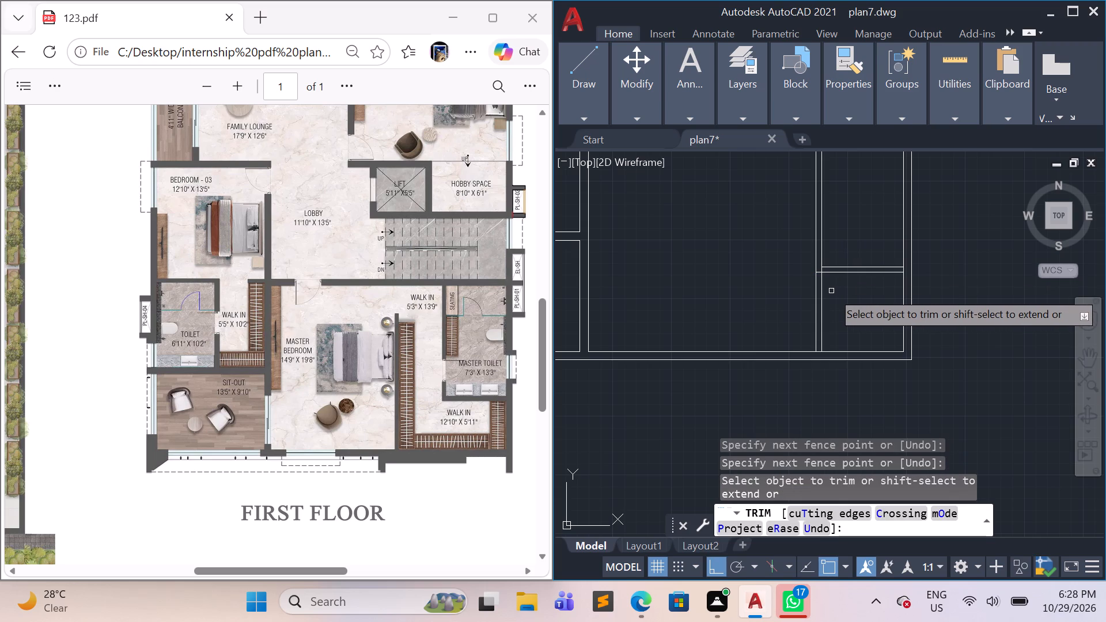
# Trim the master toilet's west wall lines below its south wall, including the leftover piece at the southwest corner.
pyautogui.scroll(1, 831, 291)
pyautogui.moveTo(851, 304); pyautogui.dragTo(757, 318)
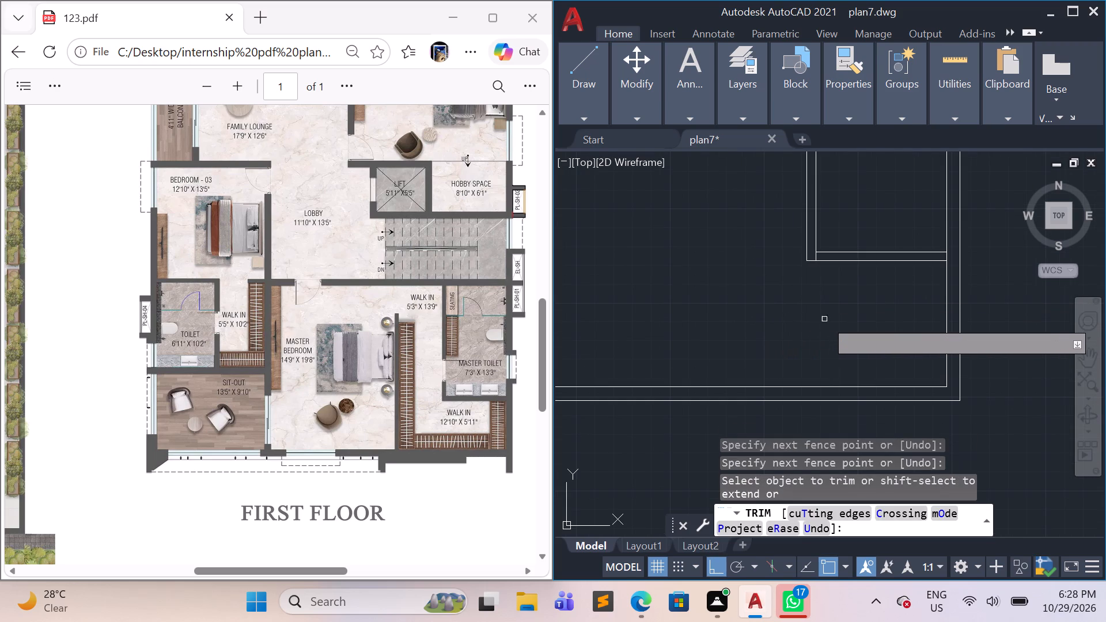
pyautogui.scroll(4, 839, 274)
pyautogui.scroll(-4, 726, 252)
pyautogui.scroll(4, 725, 246)
pyautogui.moveTo(722, 259); pyautogui.dragTo(670, 269)
pyautogui.scroll(-5, 694, 282)
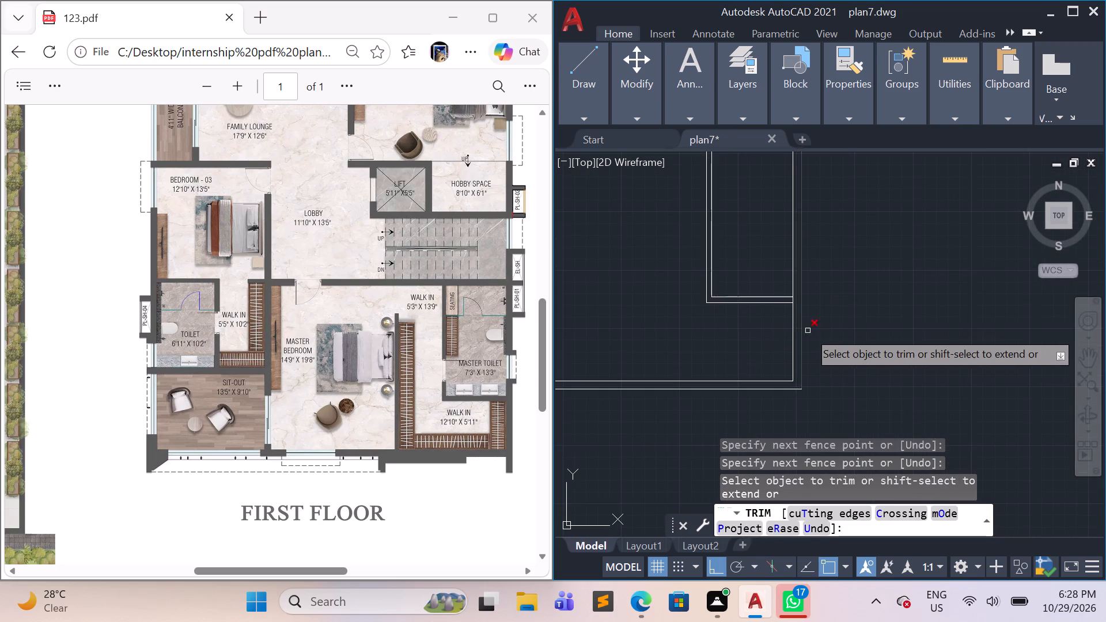
# Trim the line pieces crossing the master toilet's wall junctions, at the south wall's east end and the west wall's north end.
pyautogui.scroll(4, 803, 304)
pyautogui.moveTo(715, 272); pyautogui.dragTo(716, 272)
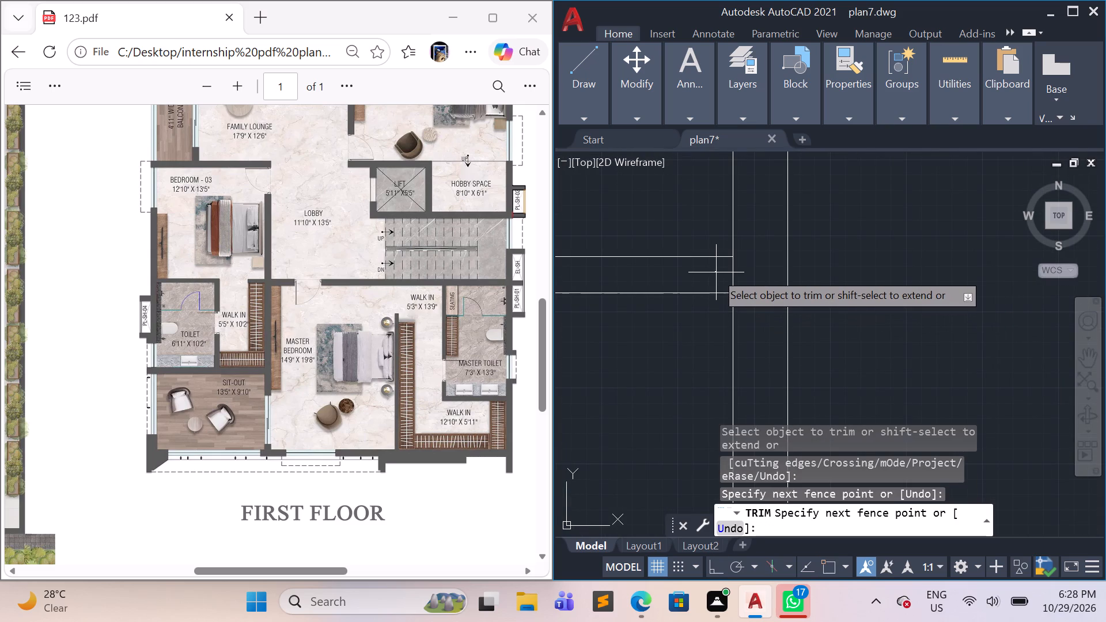
pyautogui.moveTo(716, 272); pyautogui.dragTo(749, 276)
pyautogui.scroll(-2, 749, 280)
pyautogui.scroll(-2, 696, 320)
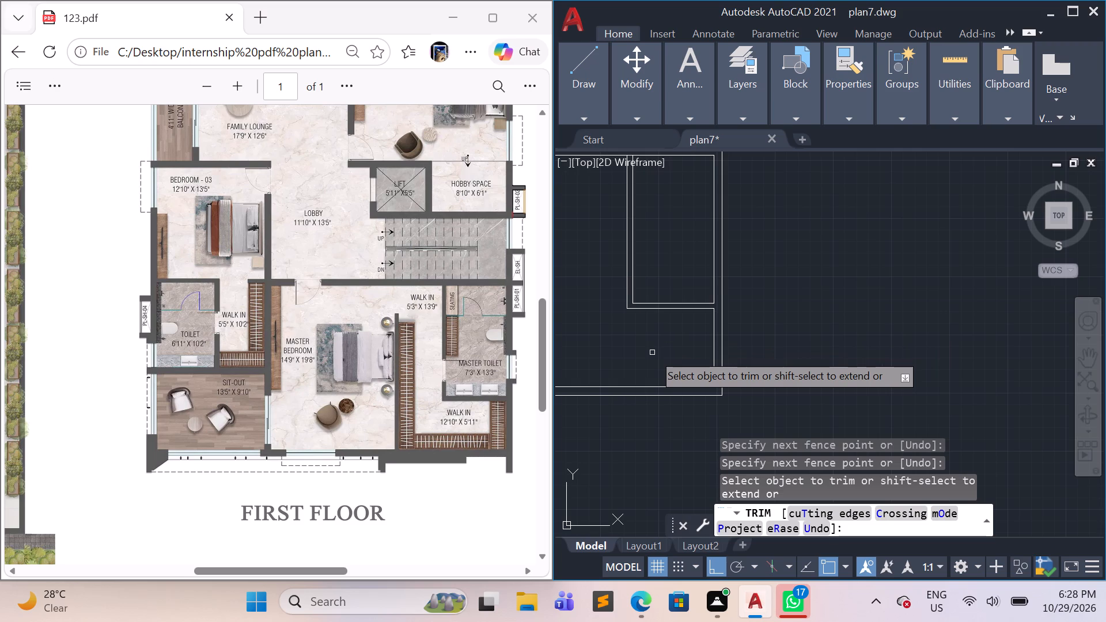
pyautogui.scroll(-3, 652, 351)
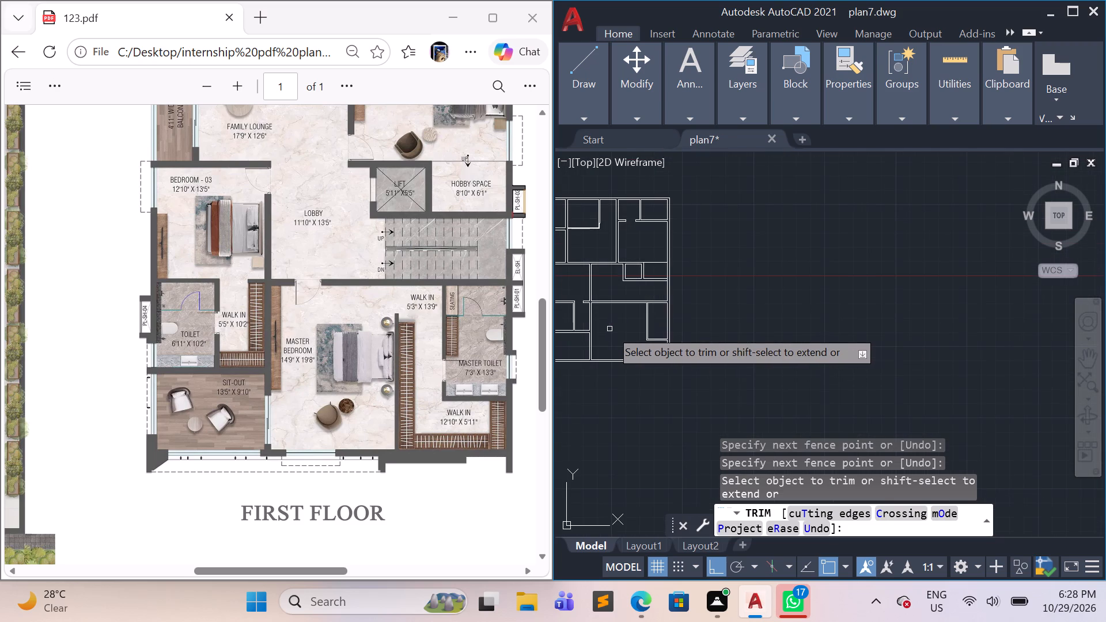
pyautogui.scroll(3, 609, 329)
pyautogui.scroll(4, 750, 223)
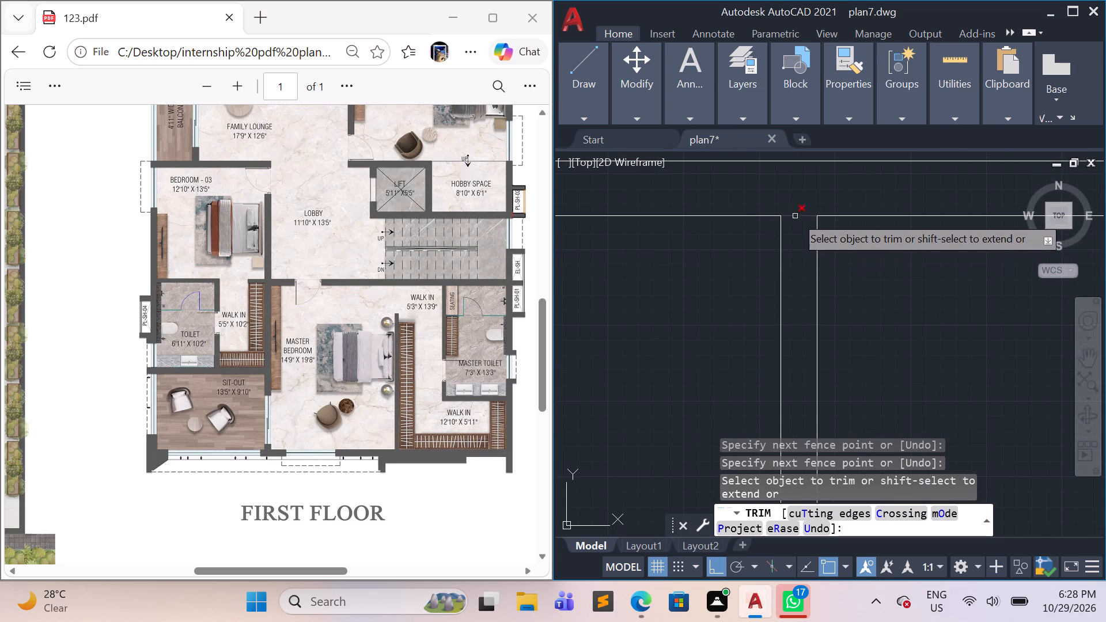
pyautogui.moveTo(794, 206); pyautogui.dragTo(796, 238)
pyautogui.scroll(-3, 789, 249)
pyautogui.scroll(-2, 701, 302)
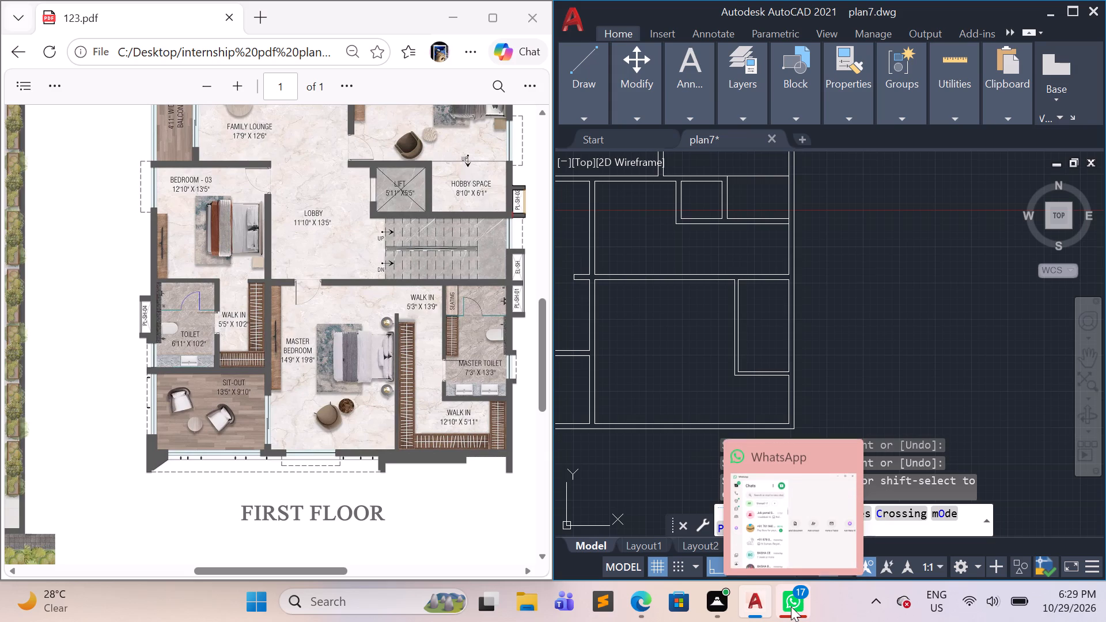
# Close WhatsApp, return to the plan7 drawing and end the Trim command.
pyautogui.click(844, 454)
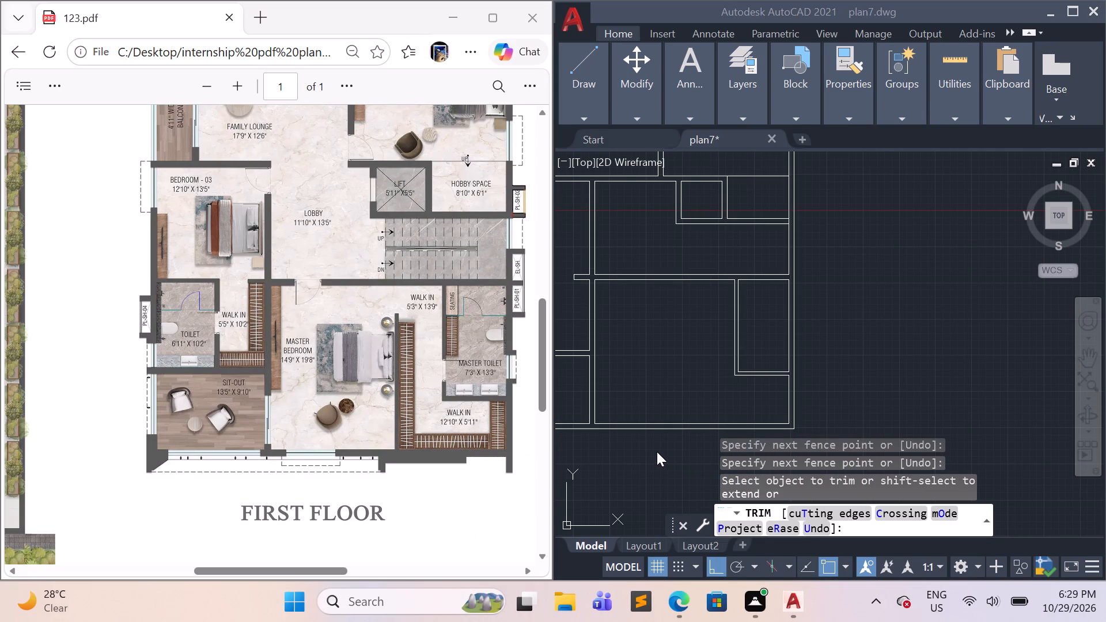
pyautogui.press('Escape')
pyautogui.press('Escape')
pyautogui.press('Escape')
pyautogui.press('Escape')
pyautogui.press('Escape')
pyautogui.press('Escape')
pyautogui.click(594, 310)
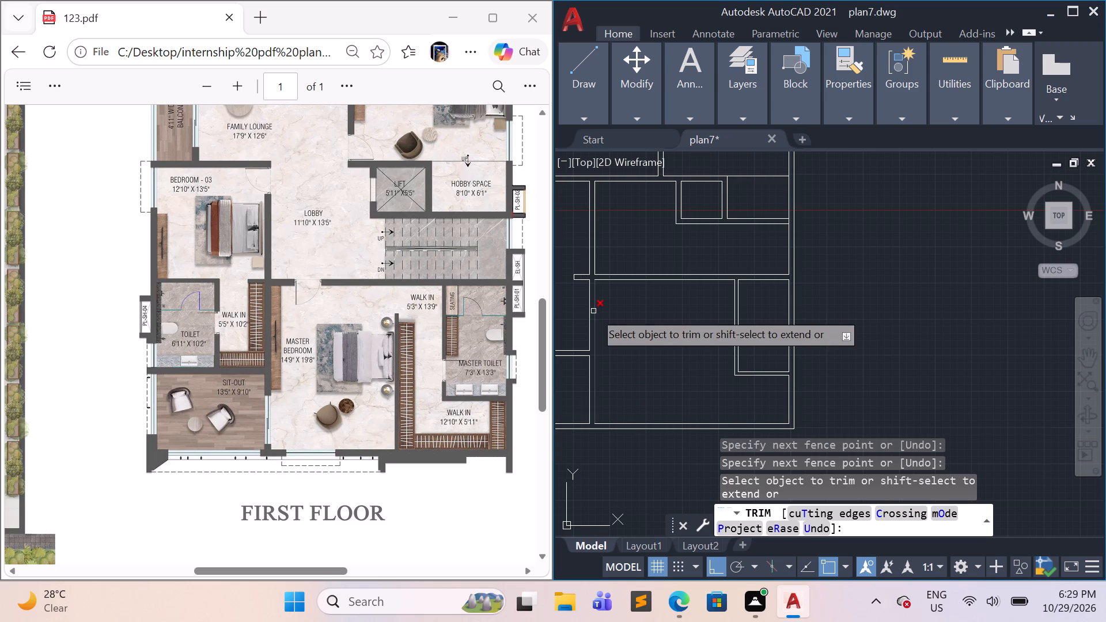
pyautogui.press('Escape')
pyautogui.press('Escape')
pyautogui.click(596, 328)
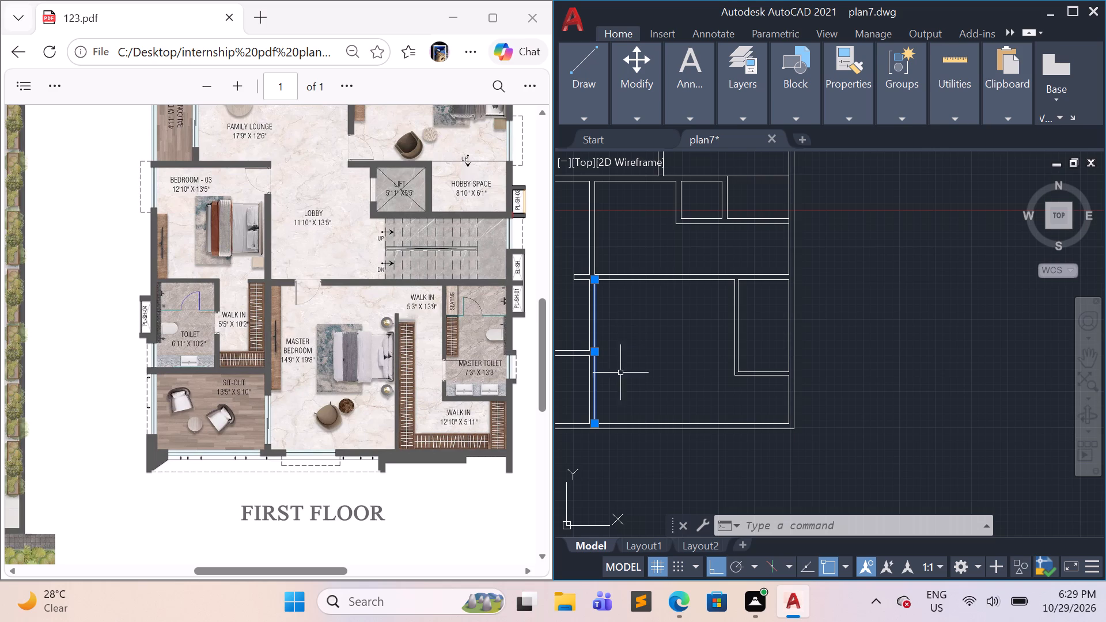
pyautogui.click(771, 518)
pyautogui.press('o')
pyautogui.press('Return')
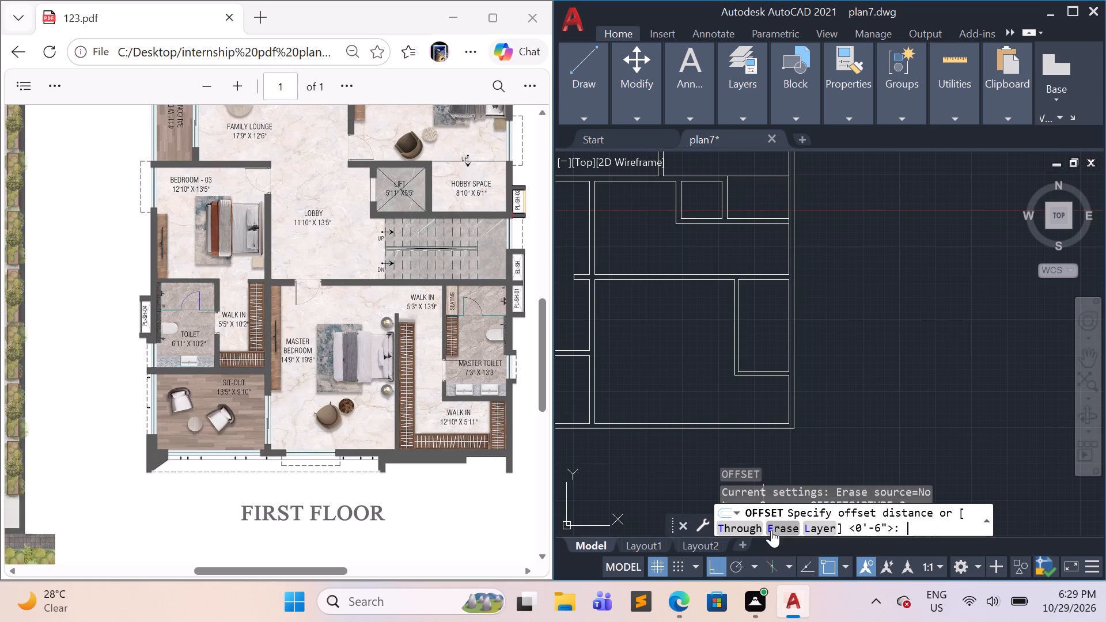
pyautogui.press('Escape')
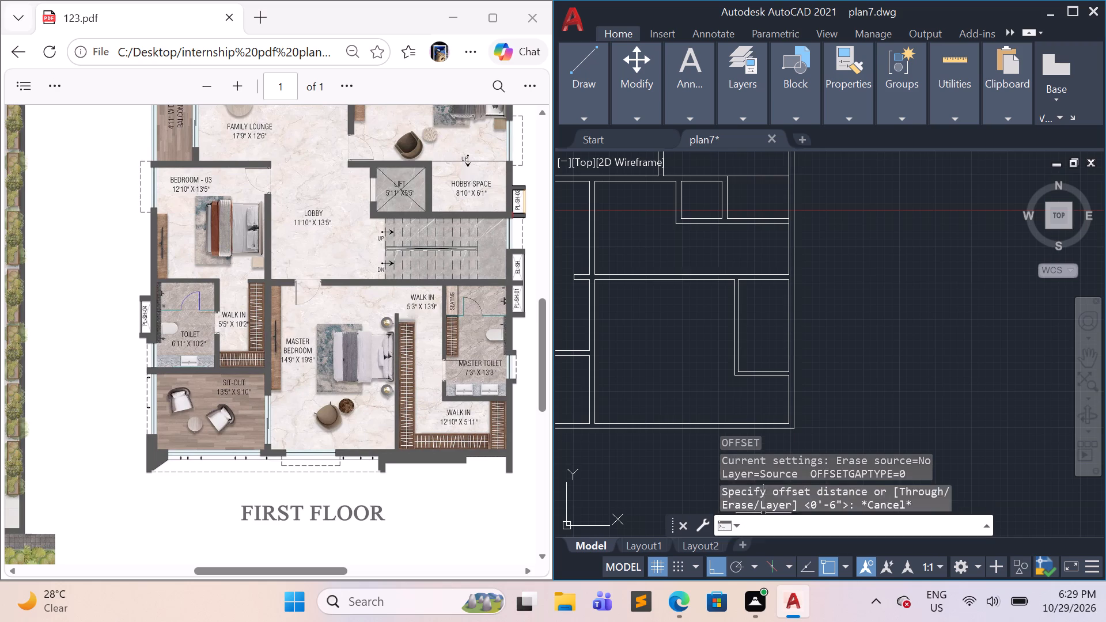
# Offset the master bedroom's inner west wall line 14'9" eastward to mark the bedroom's width.
pyautogui.click(595, 374)
pyautogui.press('o')
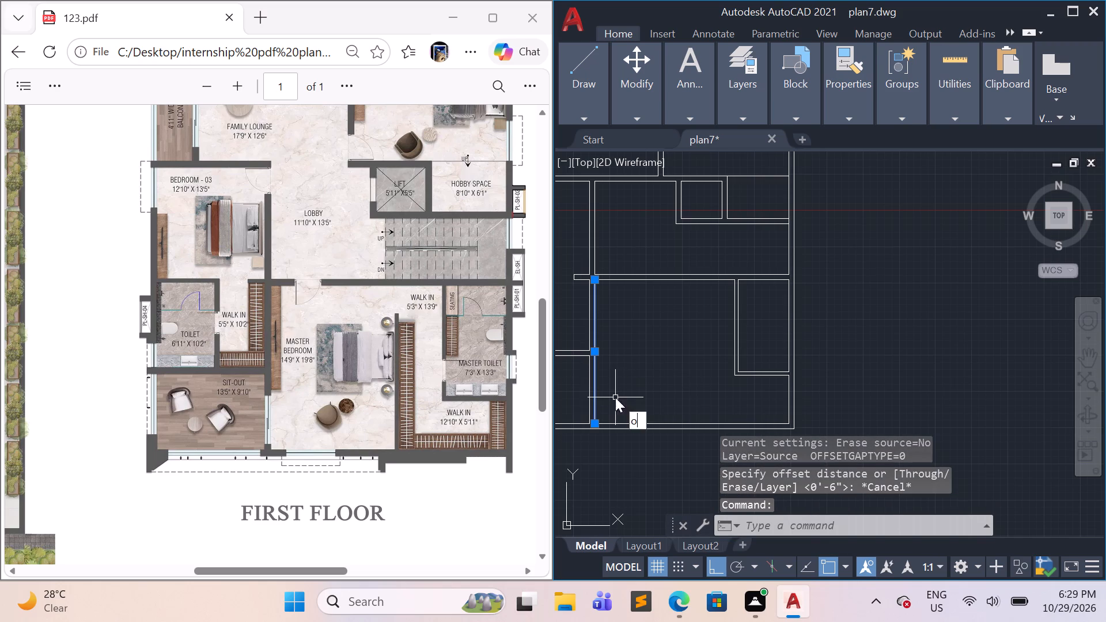
pyautogui.press('Return')
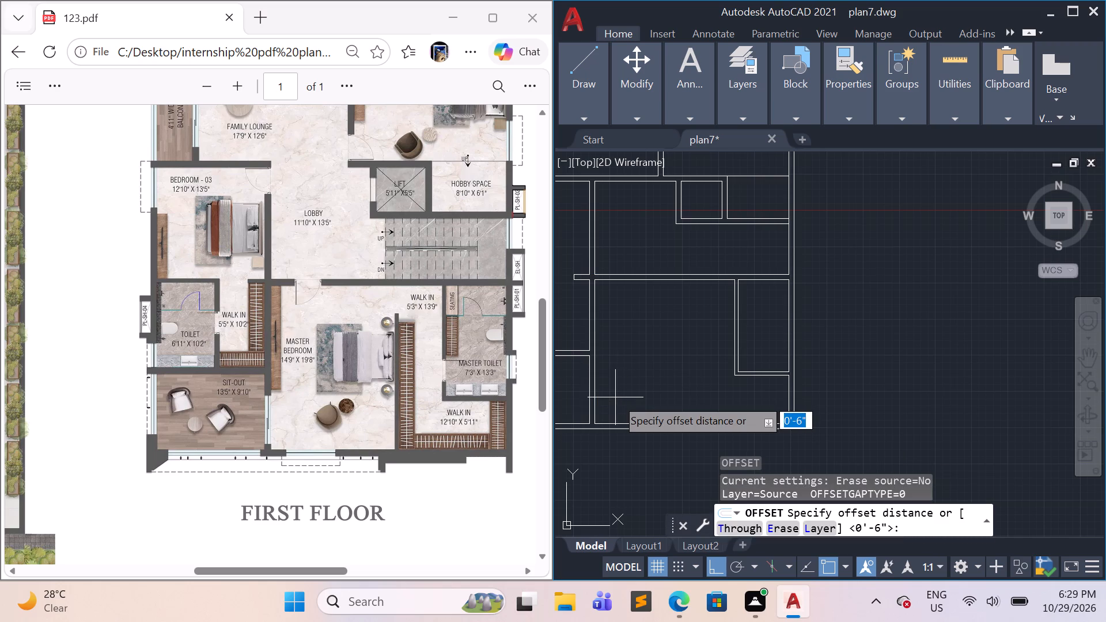
pyautogui.press('1')
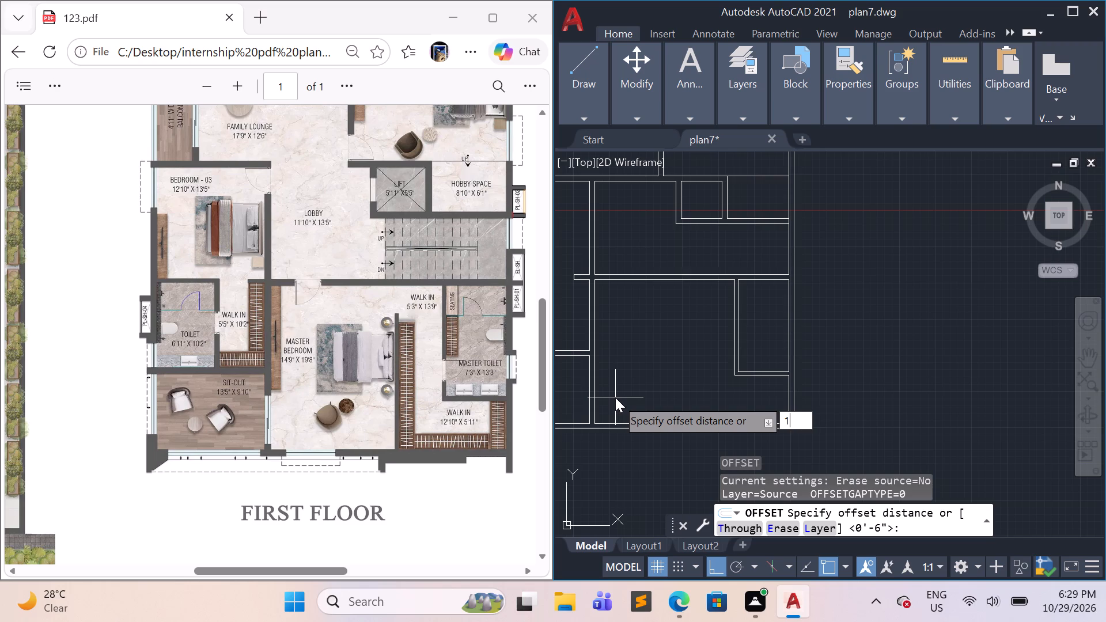
pyautogui.press('4')
pyautogui.press("'")
pyautogui.press('9')
pyautogui.hotkey('shift', '"')
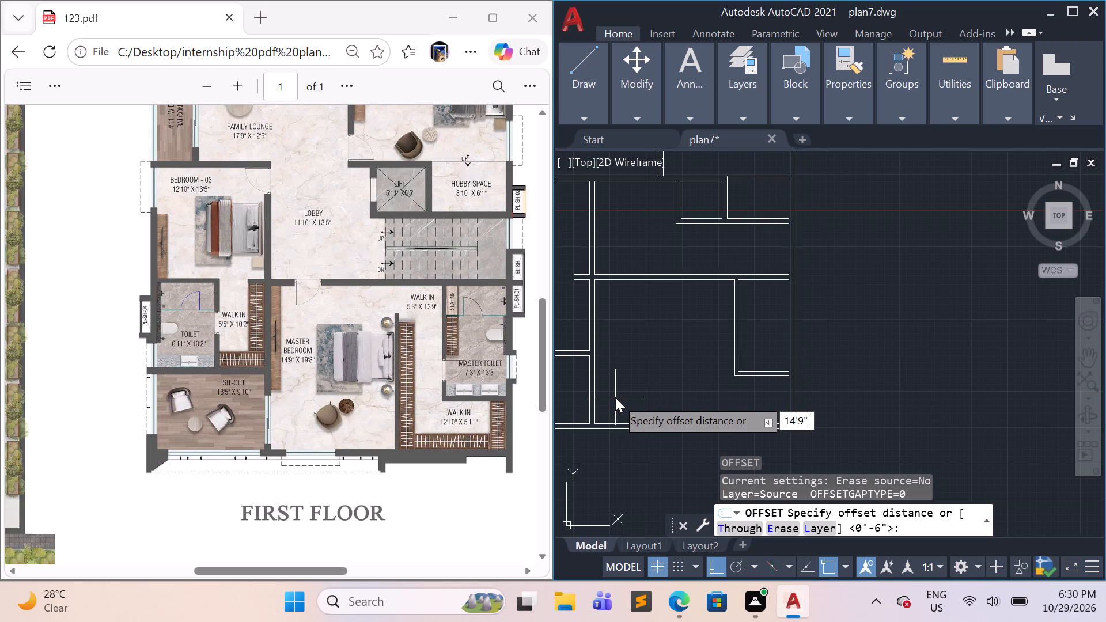
pyautogui.press('Return')
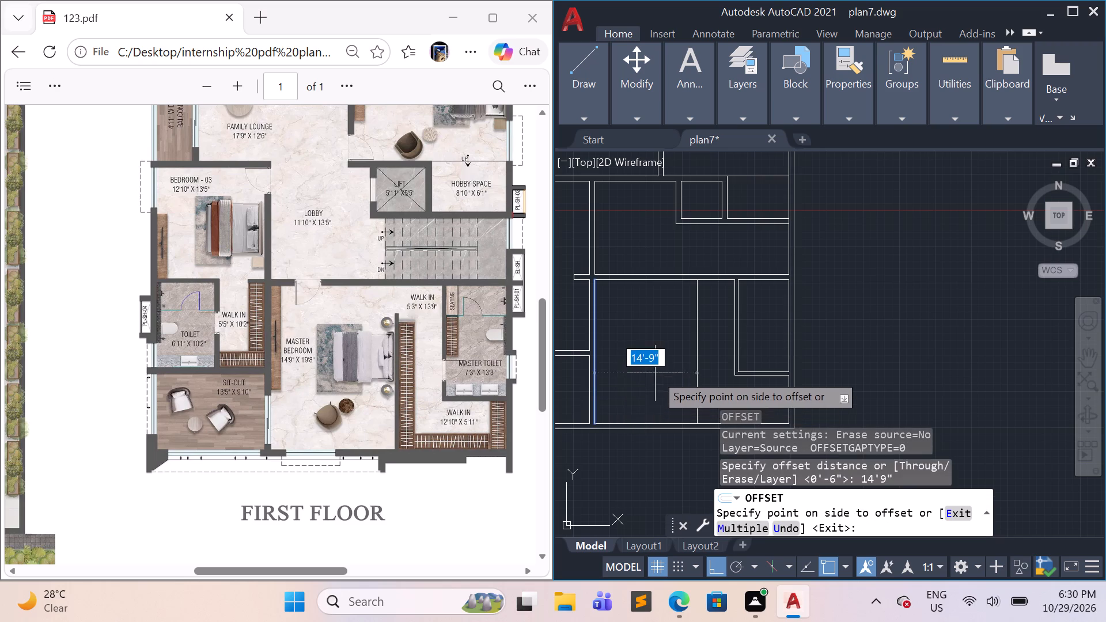
pyautogui.click(656, 373)
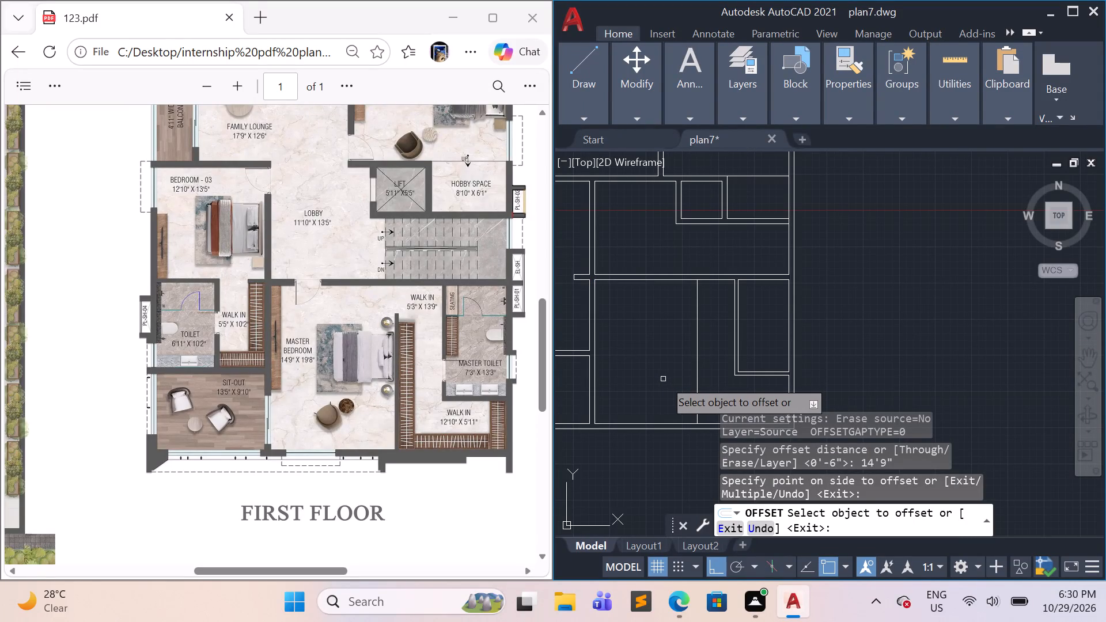
pyautogui.press('Escape')
pyautogui.press('Escape')
pyautogui.press('Escape')
pyautogui.press('Escape')
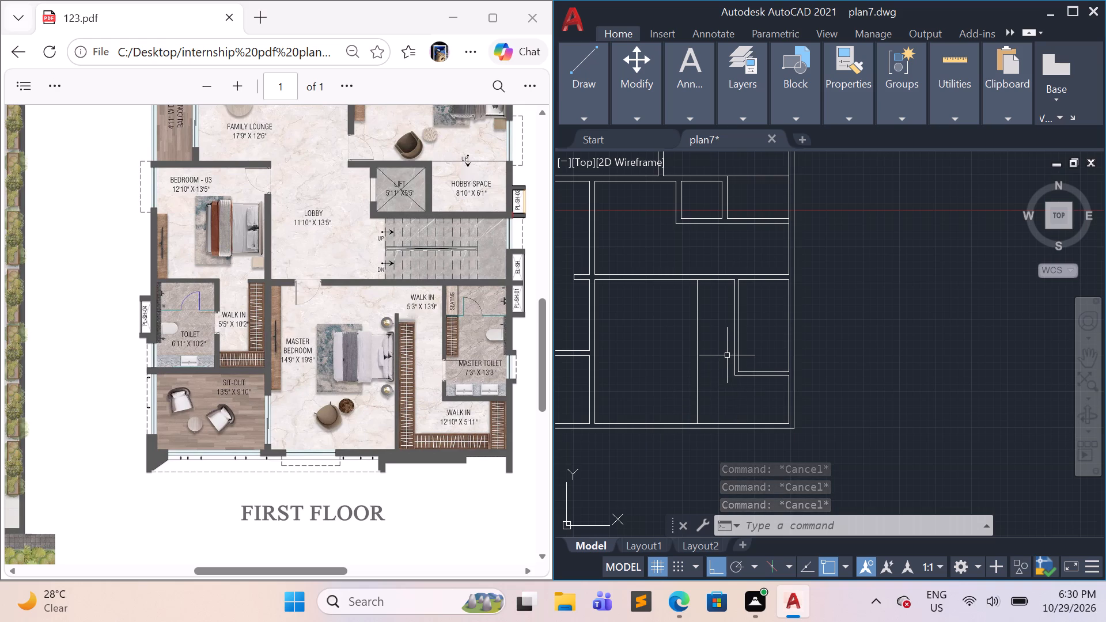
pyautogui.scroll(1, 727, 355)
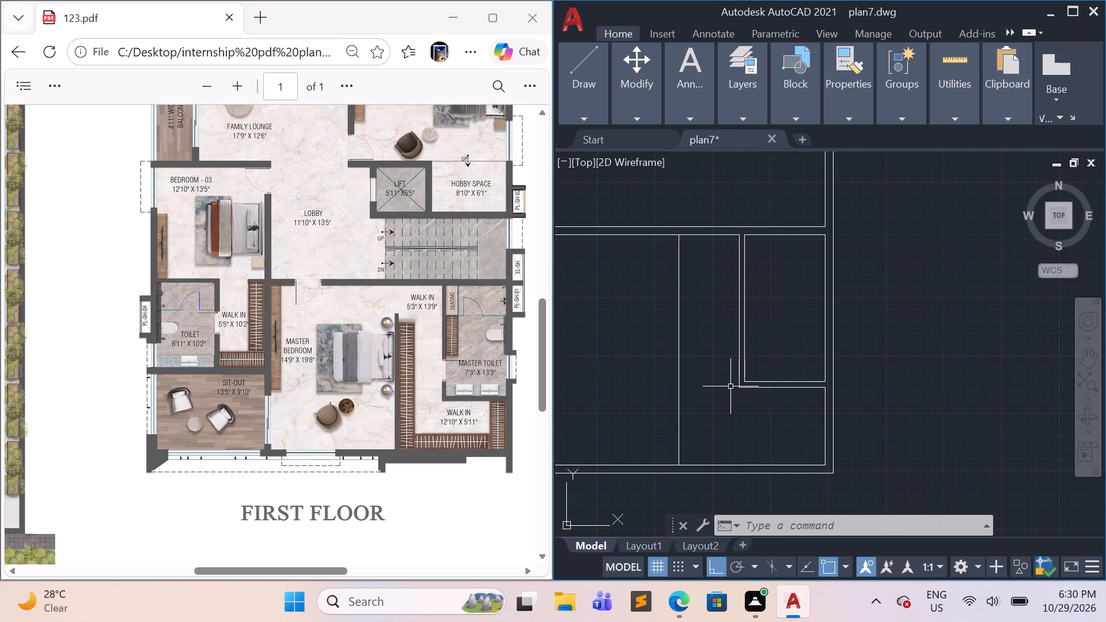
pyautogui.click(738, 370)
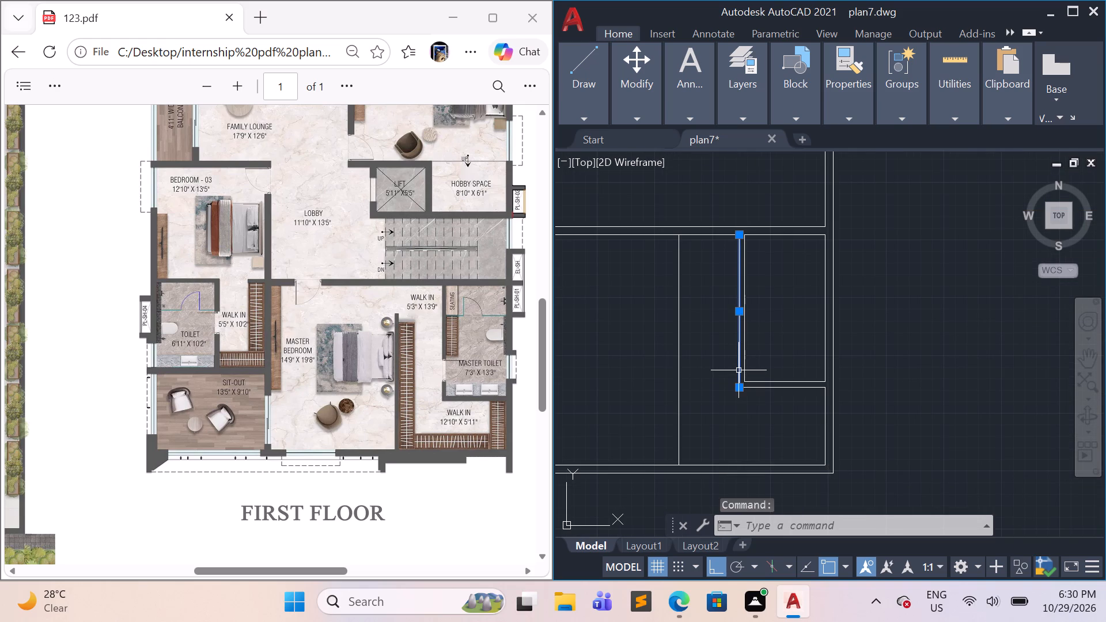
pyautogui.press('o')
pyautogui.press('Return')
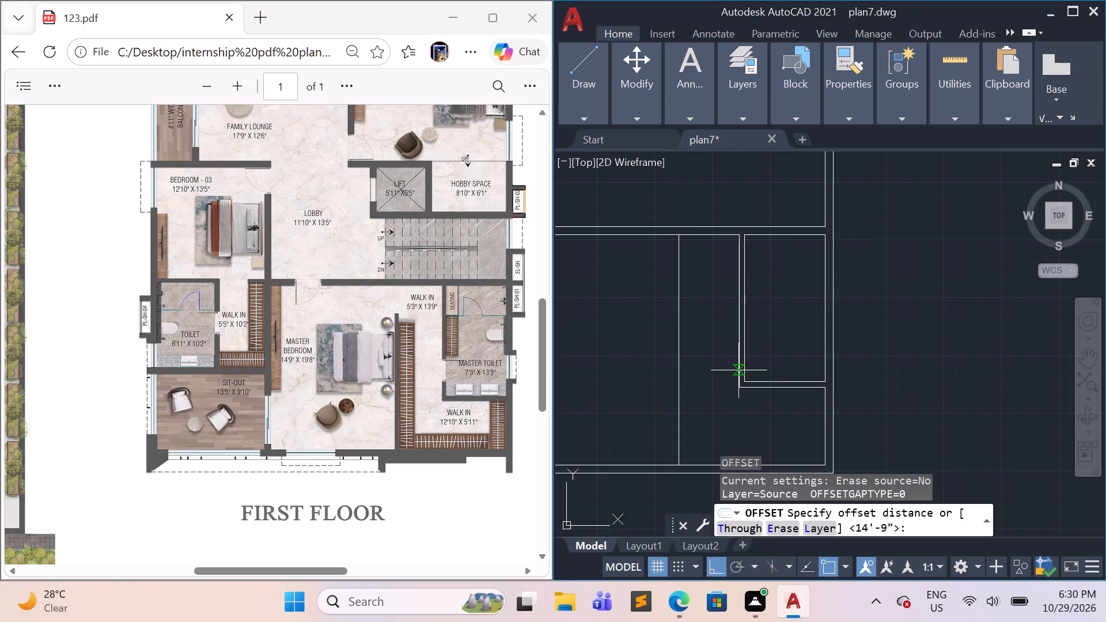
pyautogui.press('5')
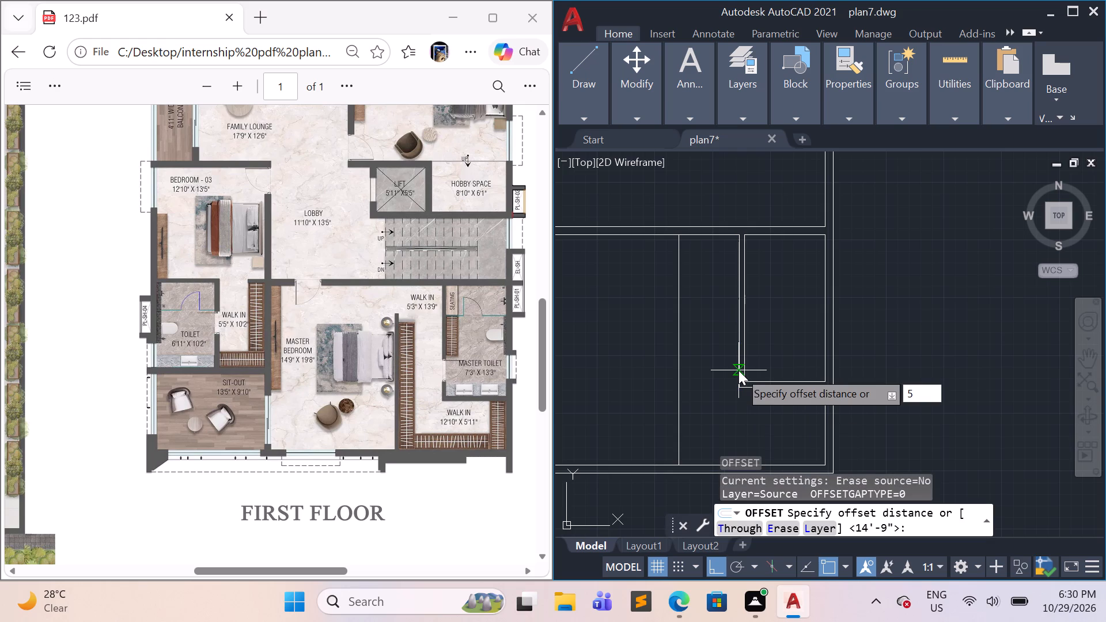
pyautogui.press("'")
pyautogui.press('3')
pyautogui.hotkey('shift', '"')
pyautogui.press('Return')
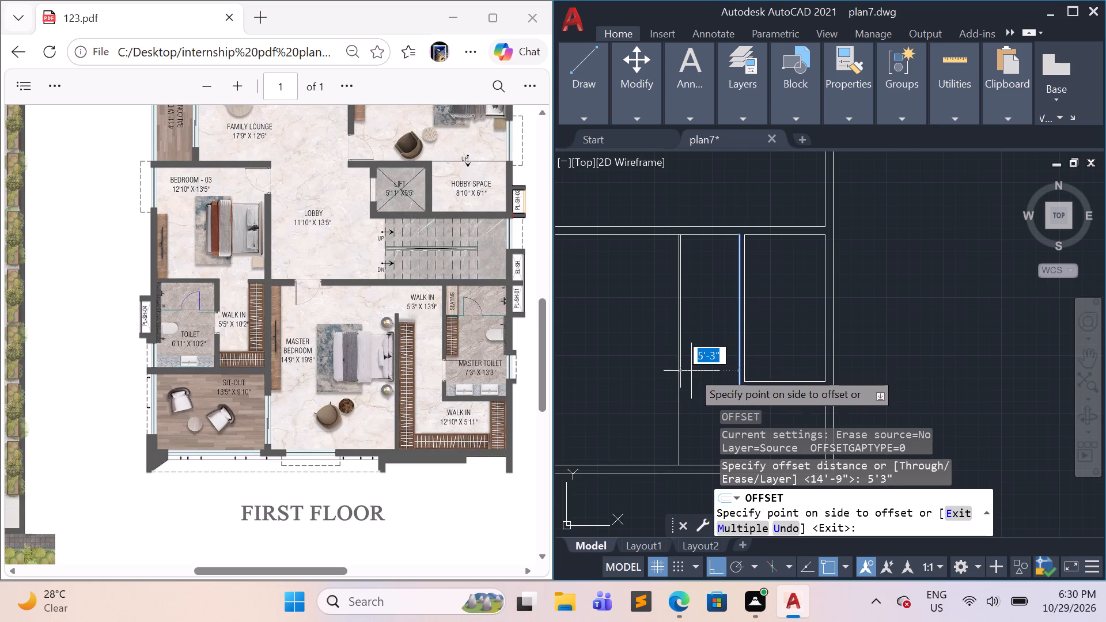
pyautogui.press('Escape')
# Offset the line marking the master bedroom's east side 6" eastward to give the wall its thickness.
pyautogui.click(677, 412)
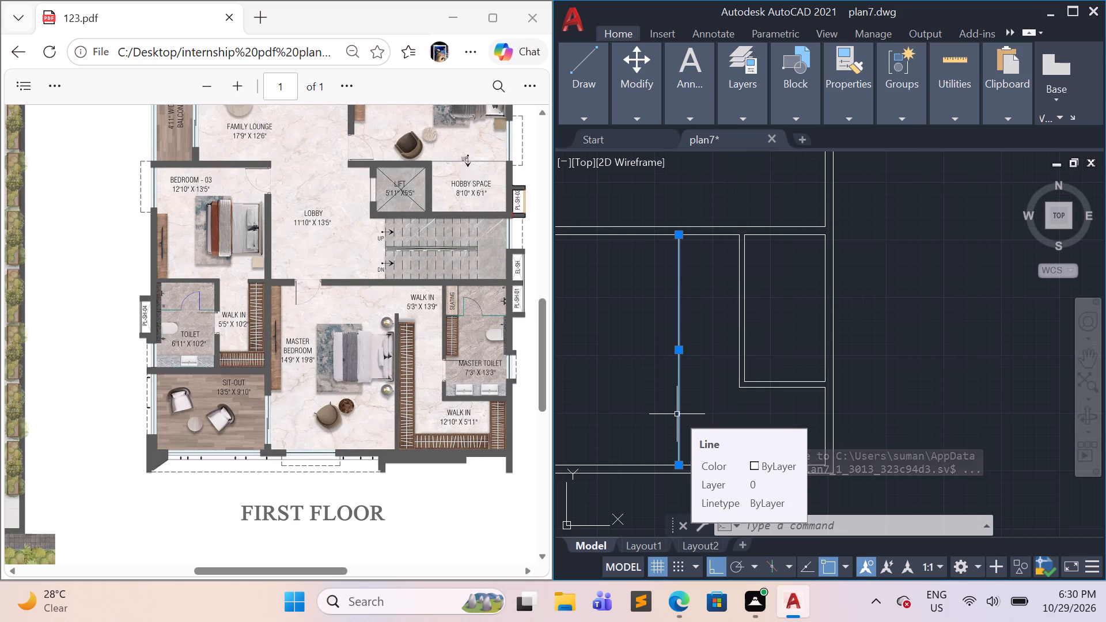
pyautogui.press('o')
pyautogui.press('Return')
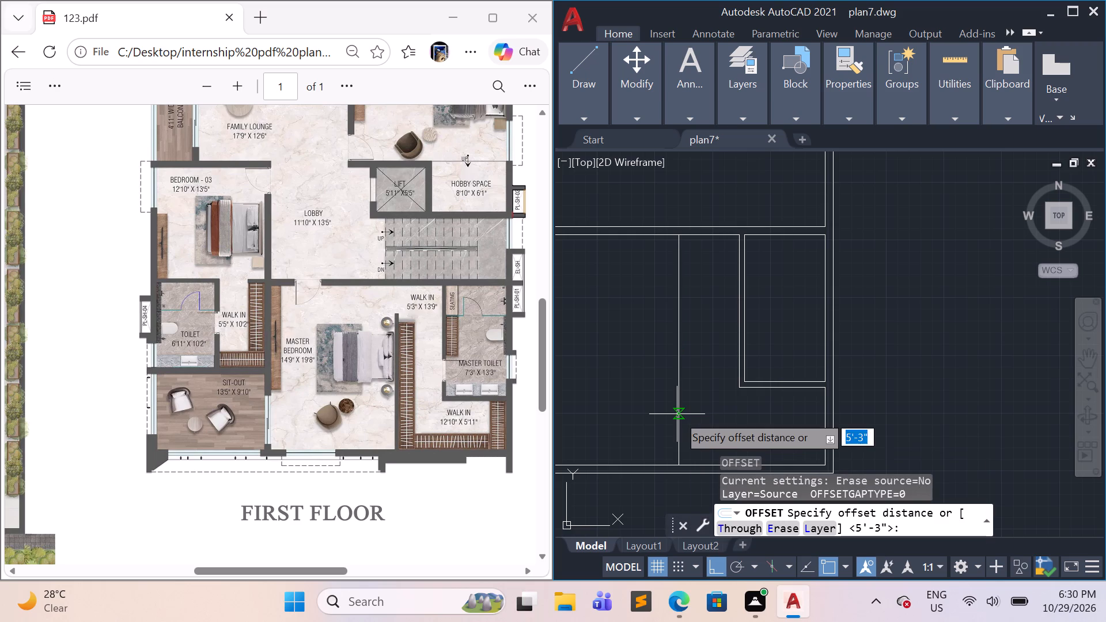
pyautogui.press('6')
pyautogui.hotkey('shift', '"')
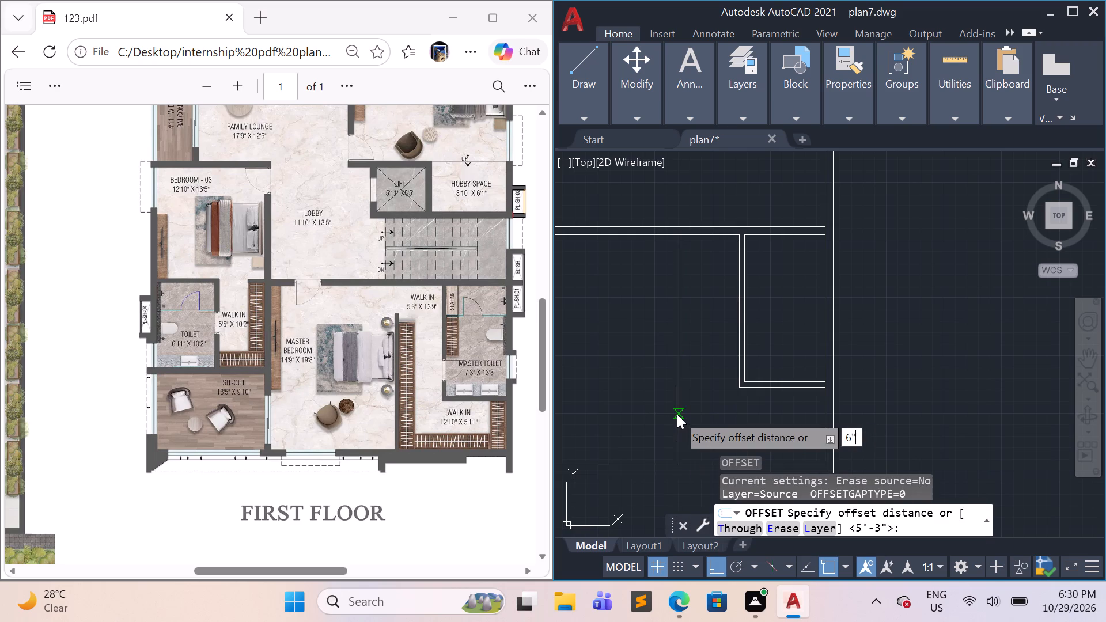
pyautogui.press('Return')
pyautogui.click(701, 411)
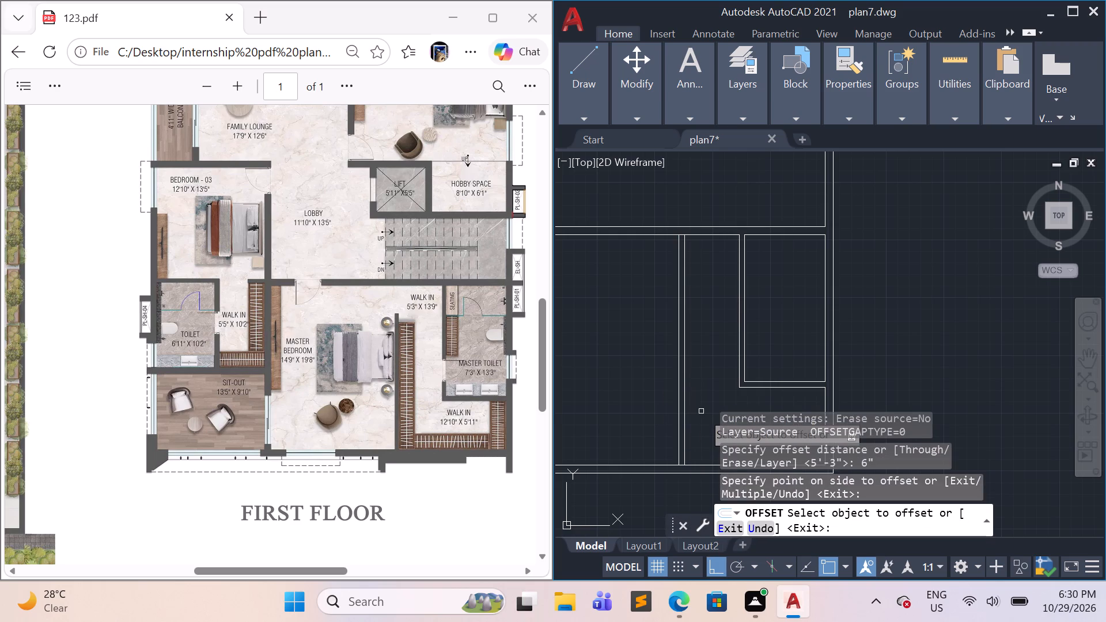
pyautogui.press('Escape')
pyautogui.press('Escape')
pyautogui.press('Escape')
pyautogui.press('Escape')
pyautogui.press('Escape')
pyautogui.press('Escape')
pyautogui.press('Escape')
pyautogui.press('Escape')
pyautogui.press('Escape')
pyautogui.press('Escape')
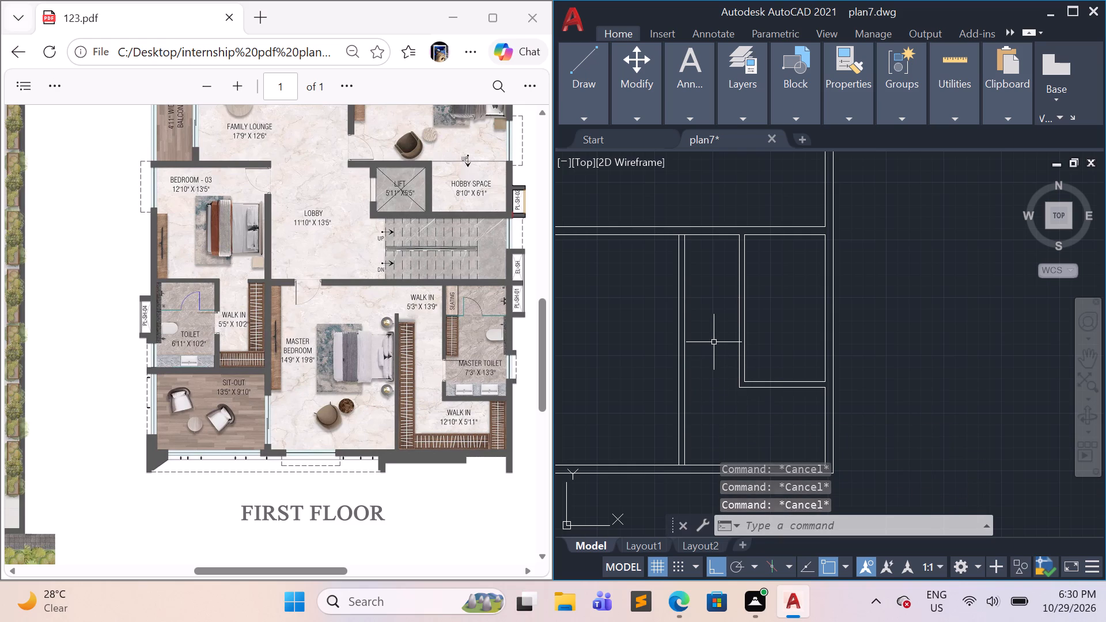
# Draw a short line across the two lines of the master bedroom's east wall, a little below its north end.
pyautogui.press('l')
pyautogui.press('Return')
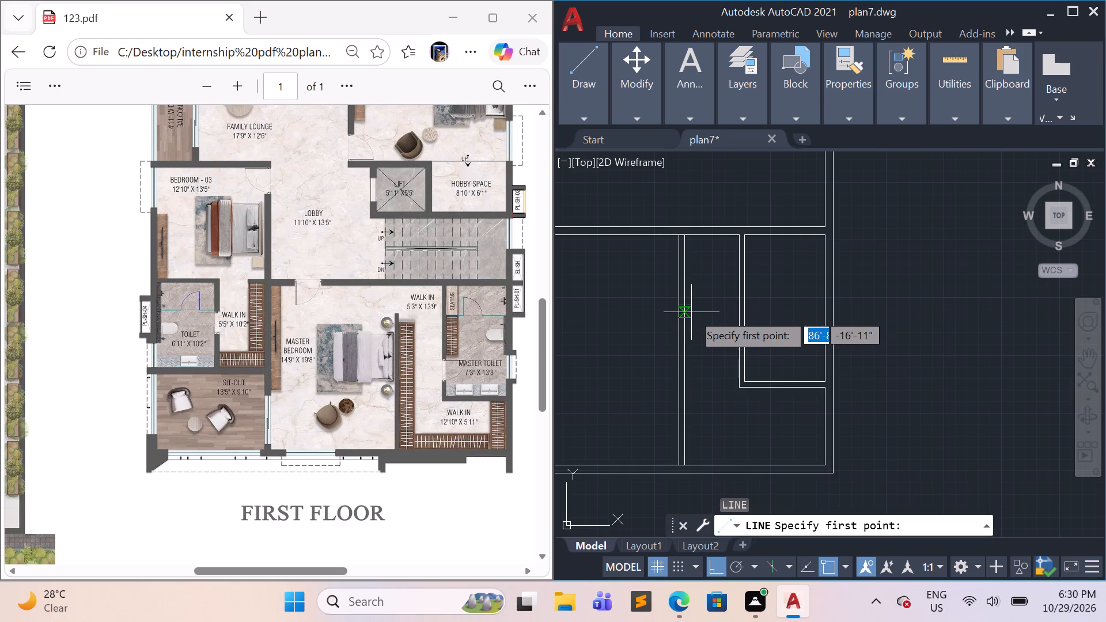
pyautogui.click(678, 295)
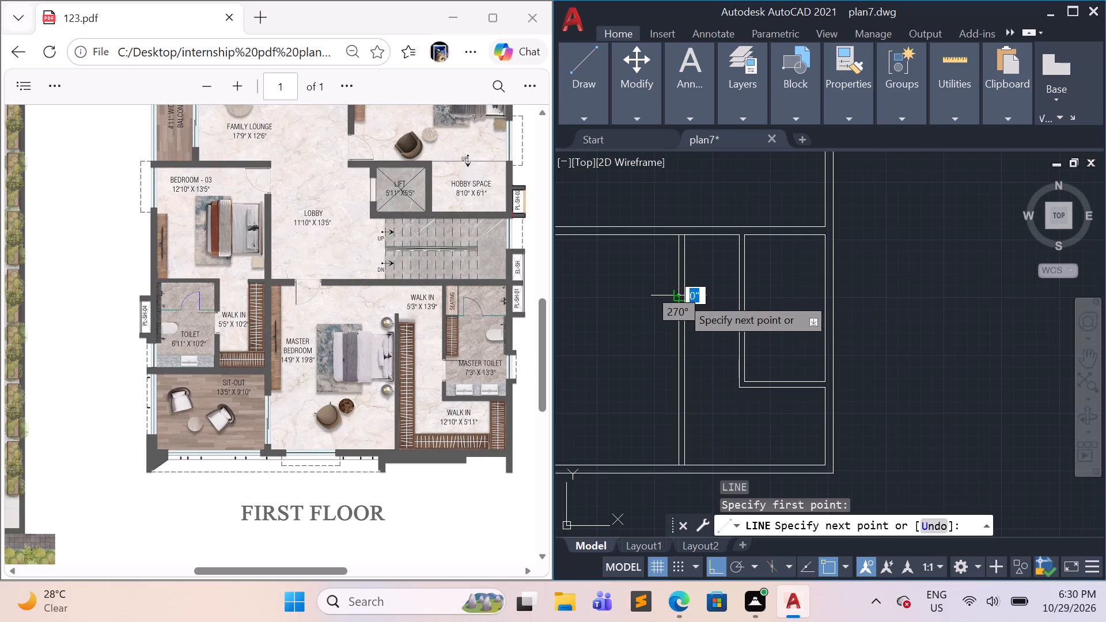
pyautogui.click(687, 299)
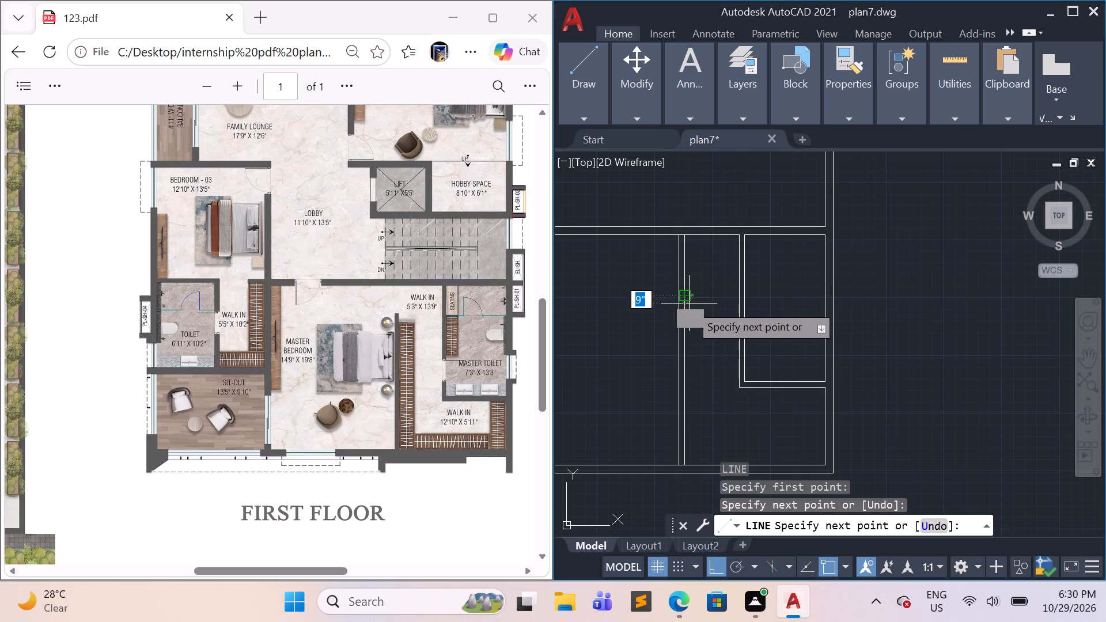
pyautogui.press('Escape')
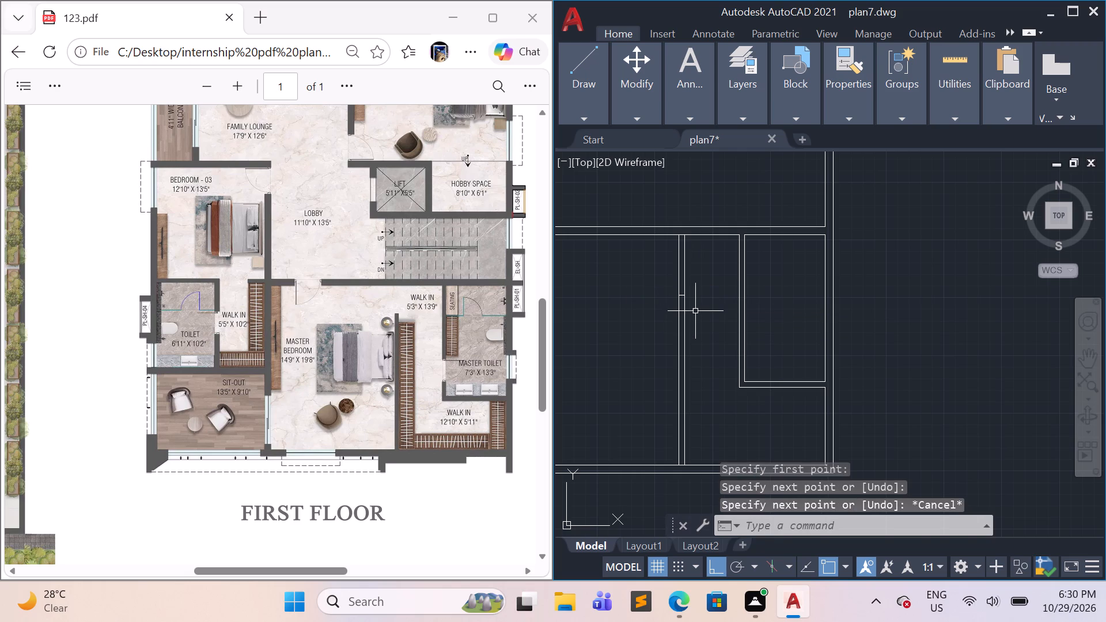
# Trim the master bedroom's east wall lines above the short cap line and the inner south wall line between them.
pyautogui.write('tr')
pyautogui.press('Return')
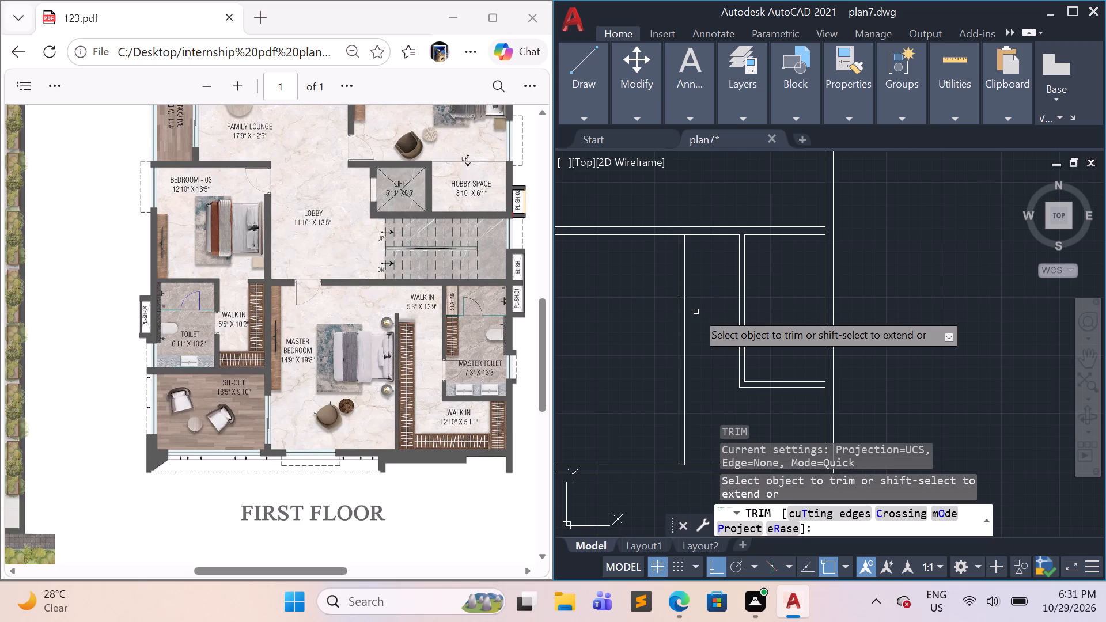
pyautogui.moveTo(649, 272); pyautogui.dragTo(698, 271)
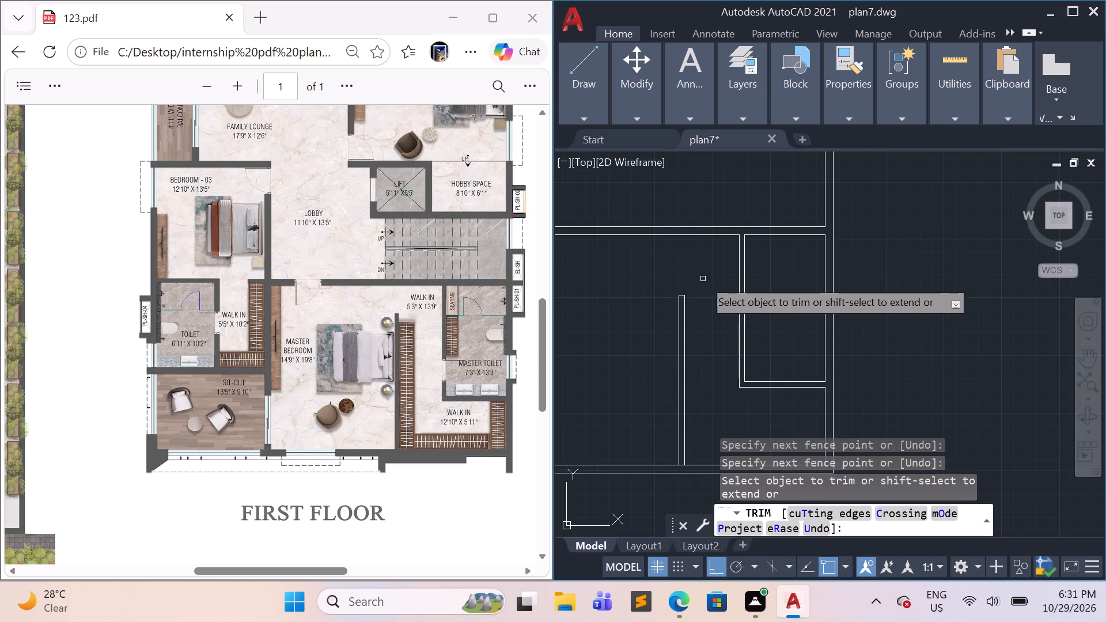
pyautogui.scroll(3, 681, 465)
pyautogui.click(679, 465)
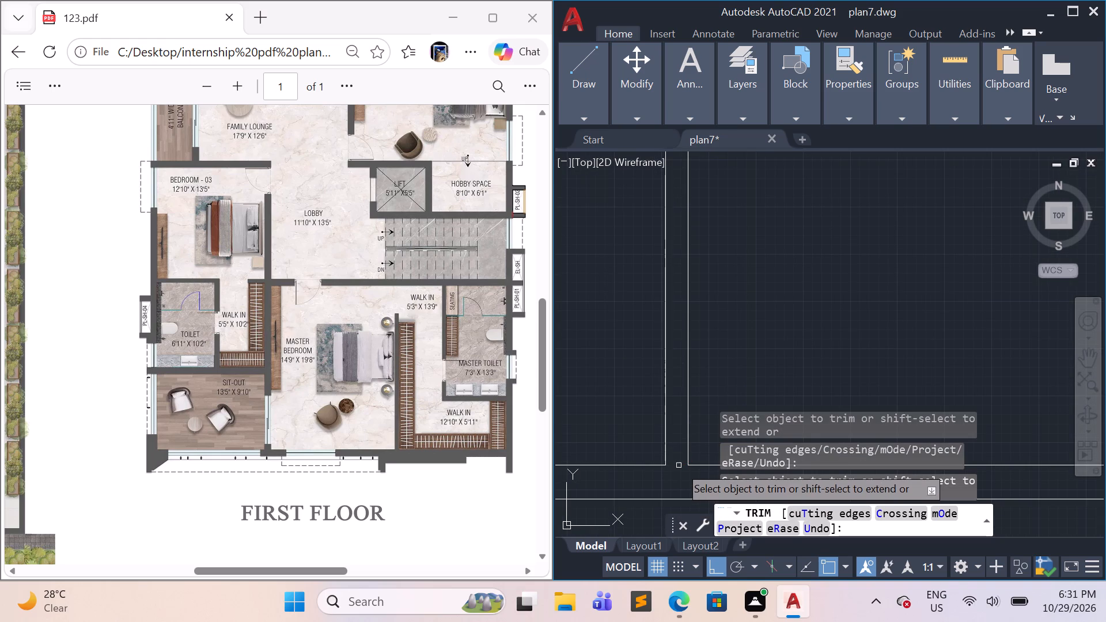
pyautogui.press('Escape')
# Examine the drawn first floor walls as a whole and around the sit-out and master bedroom against the reference plan.
pyautogui.scroll(-4, 703, 403)
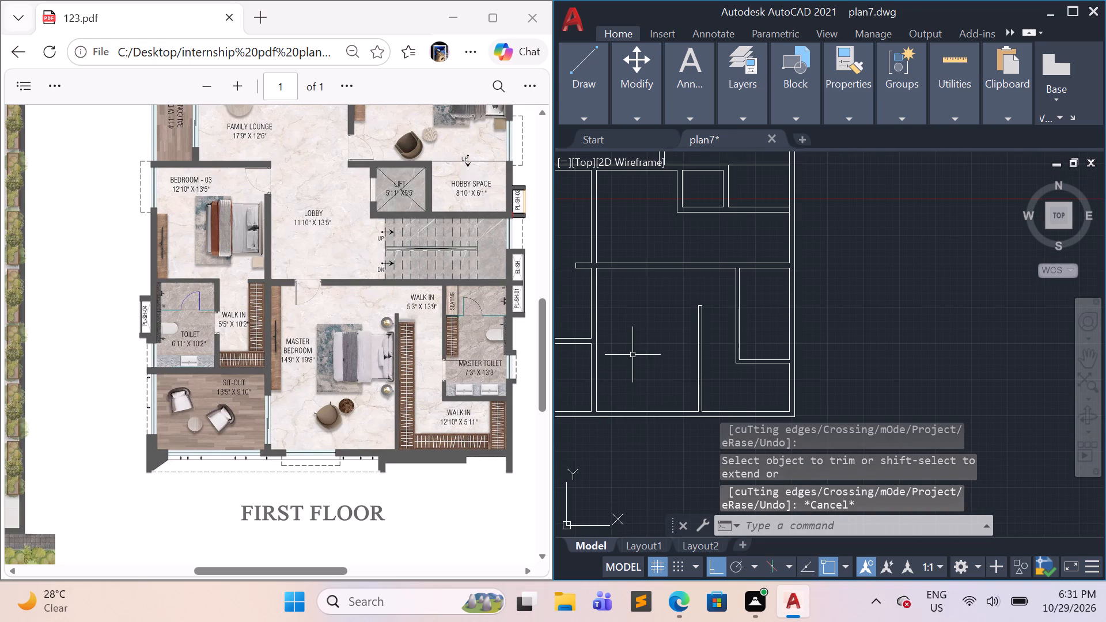
pyautogui.moveTo(635, 354); pyautogui.dragTo(787, 364, button='middle')
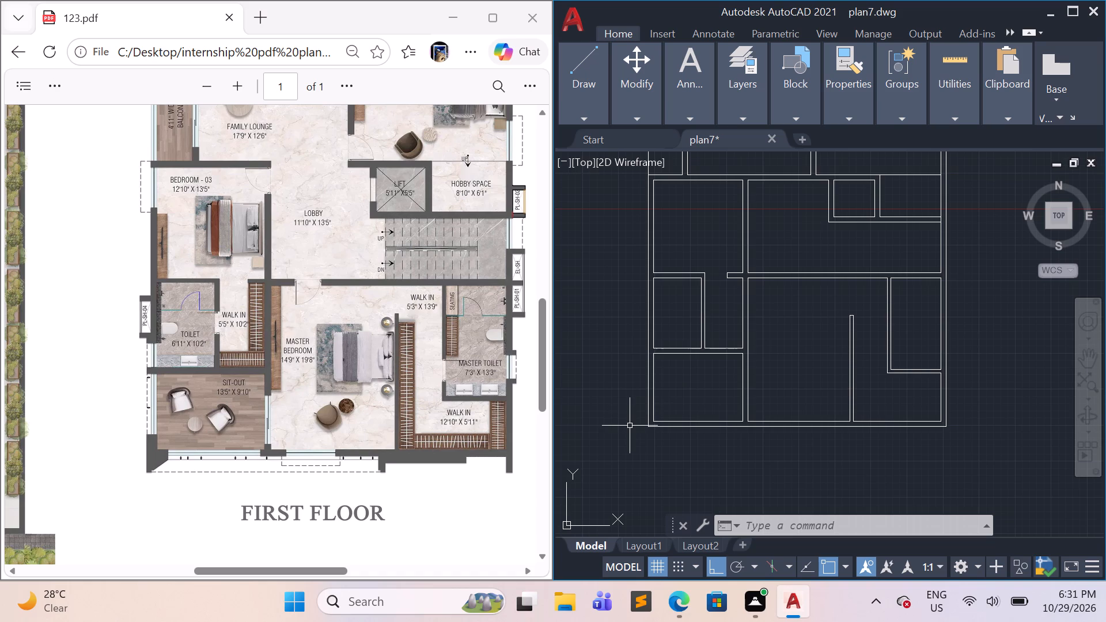
pyautogui.scroll(-1, 977, 448)
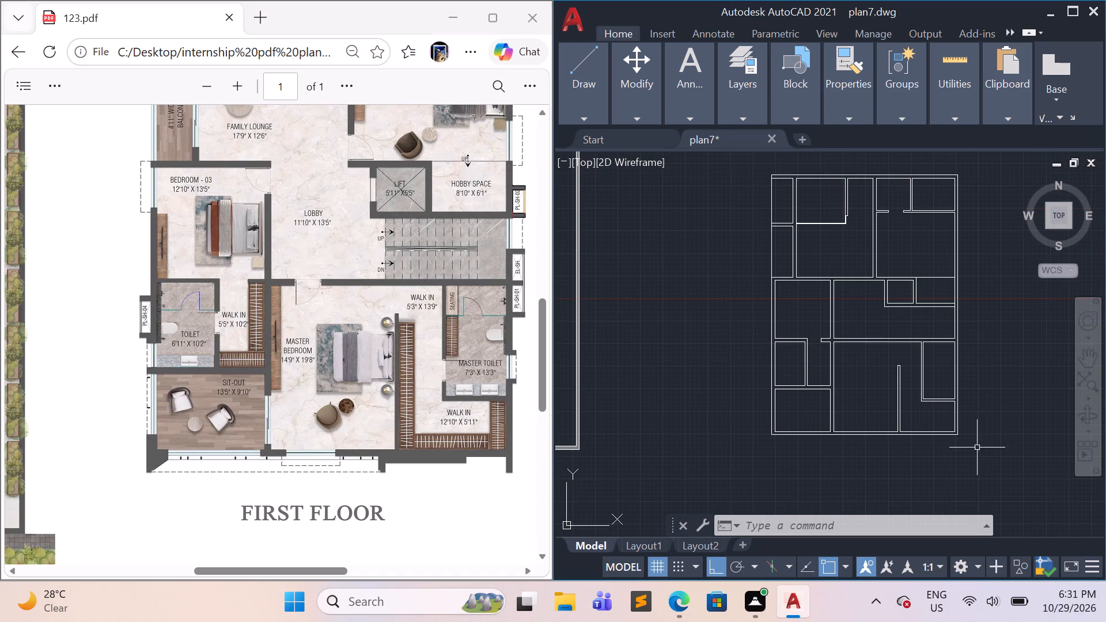
pyautogui.moveTo(988, 405); pyautogui.dragTo(959, 424, button='middle')
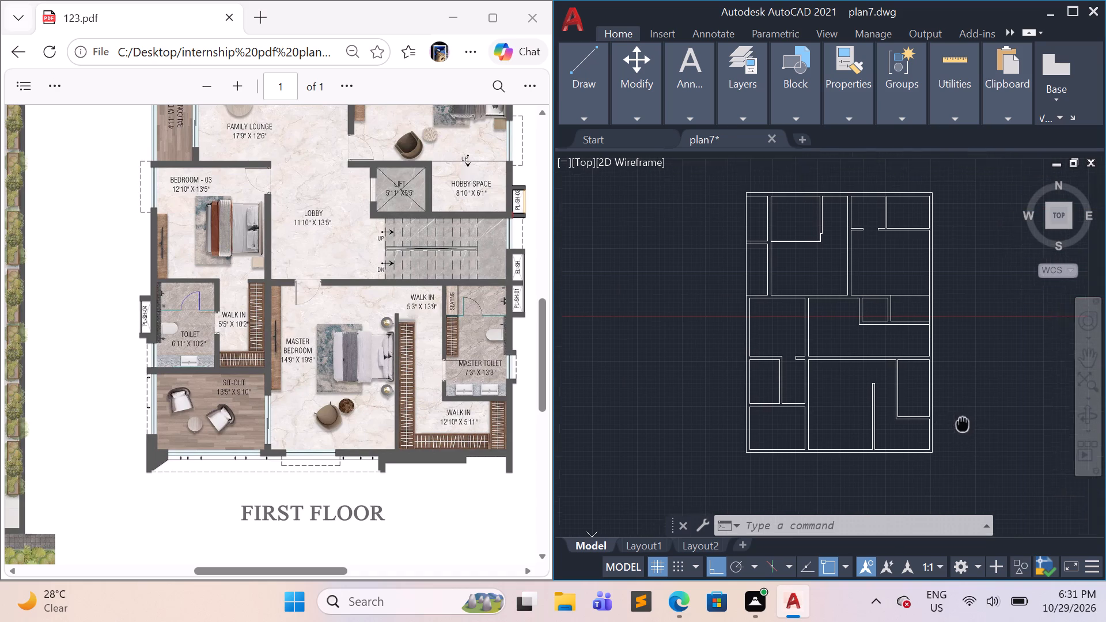
pyautogui.moveTo(959, 424); pyautogui.dragTo(852, 426, button='middle')
pyautogui.scroll(1, 861, 439)
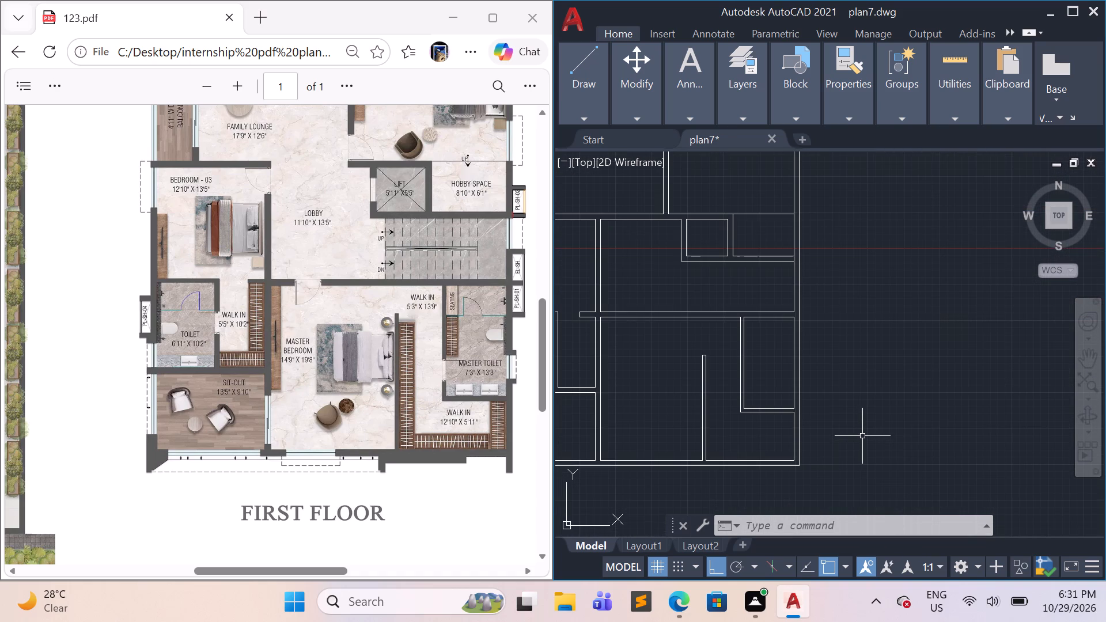
pyautogui.scroll(-1, 880, 447)
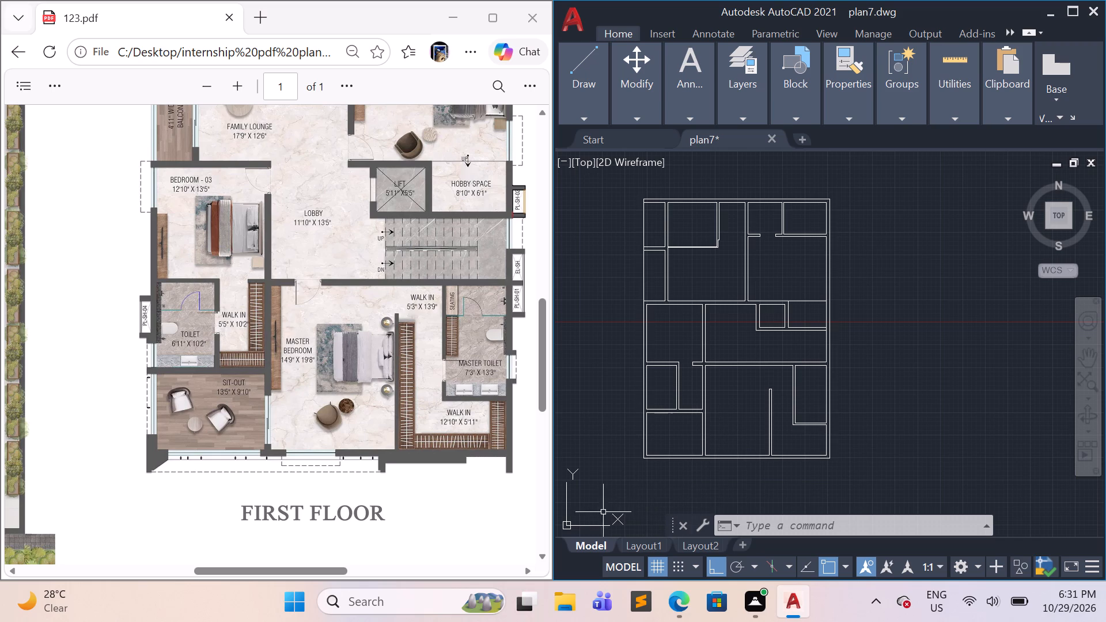
pyautogui.scroll(3, 634, 483)
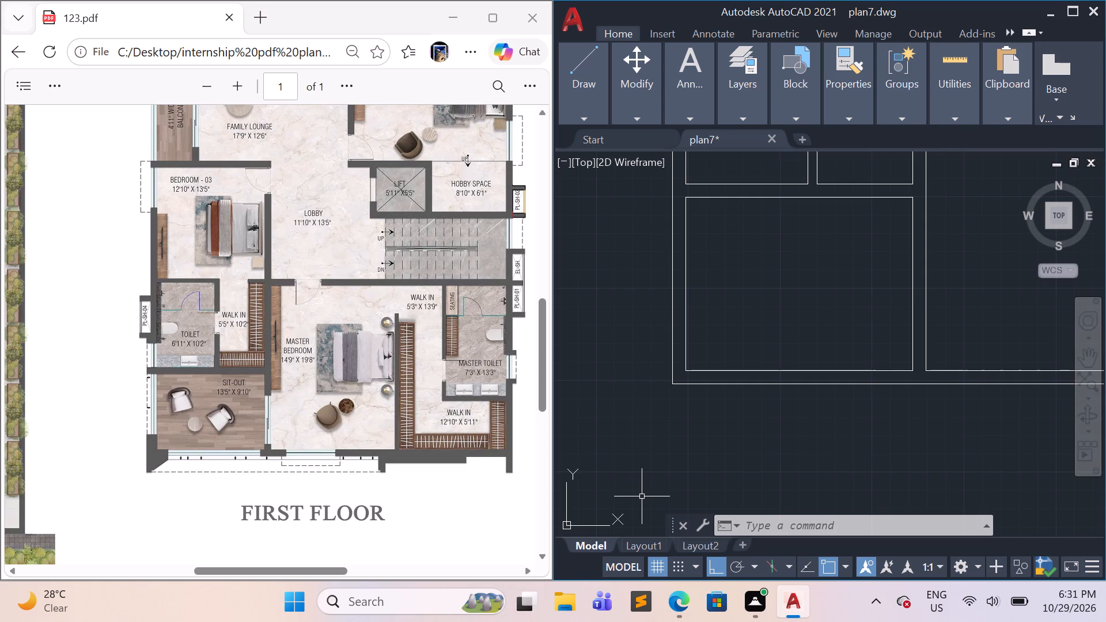
pyautogui.scroll(-2, 642, 496)
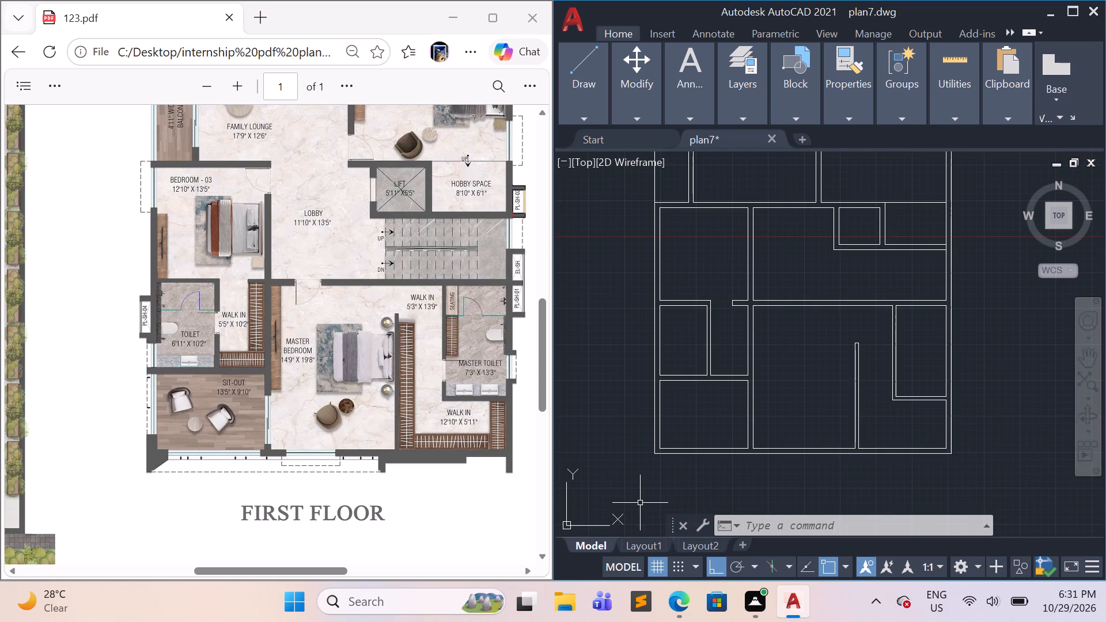
# Draw corner-to-corner diagonals across the northwest void with one continuous line running along the inner north wall between them.
pyautogui.scroll(2, 370, 450)
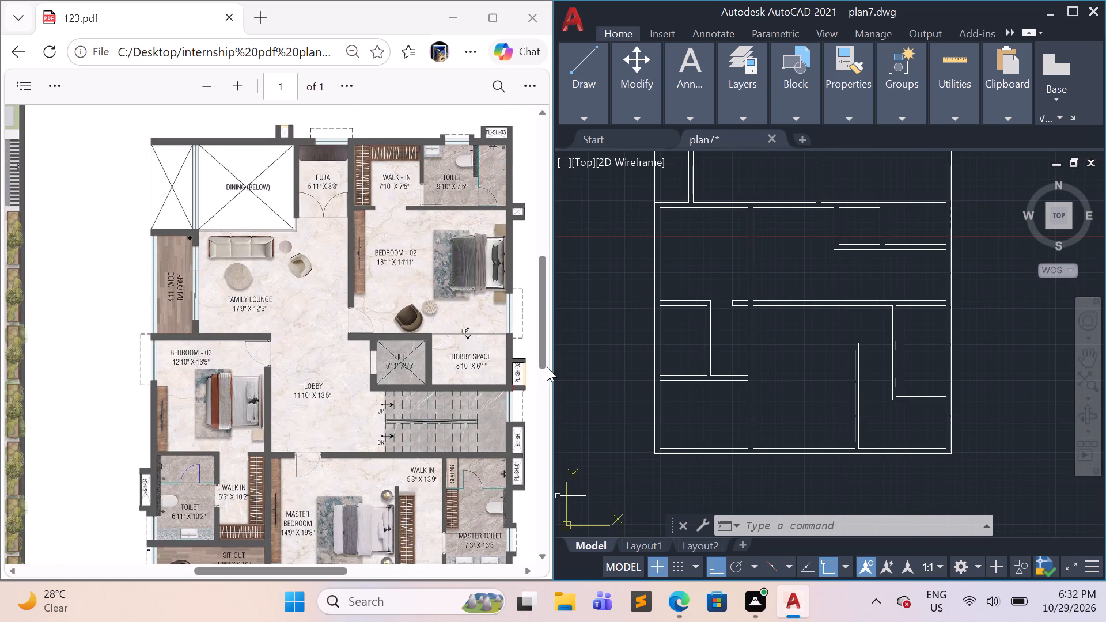
pyautogui.scroll(3, 675, 348)
pyautogui.scroll(-4, 661, 352)
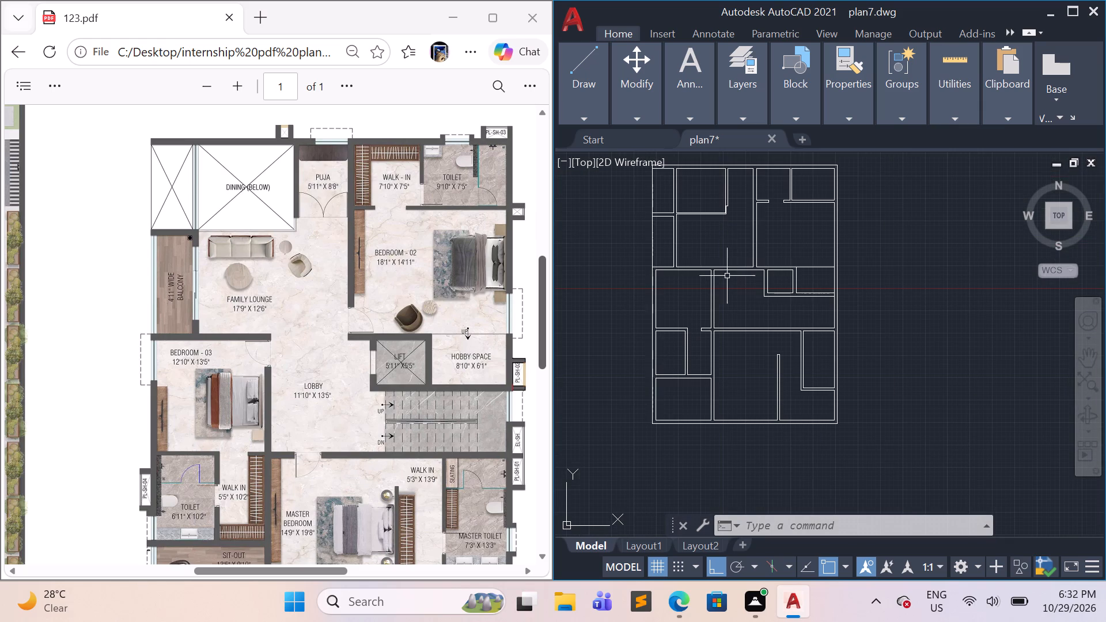
pyautogui.moveTo(728, 248); pyautogui.dragTo(699, 370, button='middle')
pyautogui.scroll(1, 664, 333)
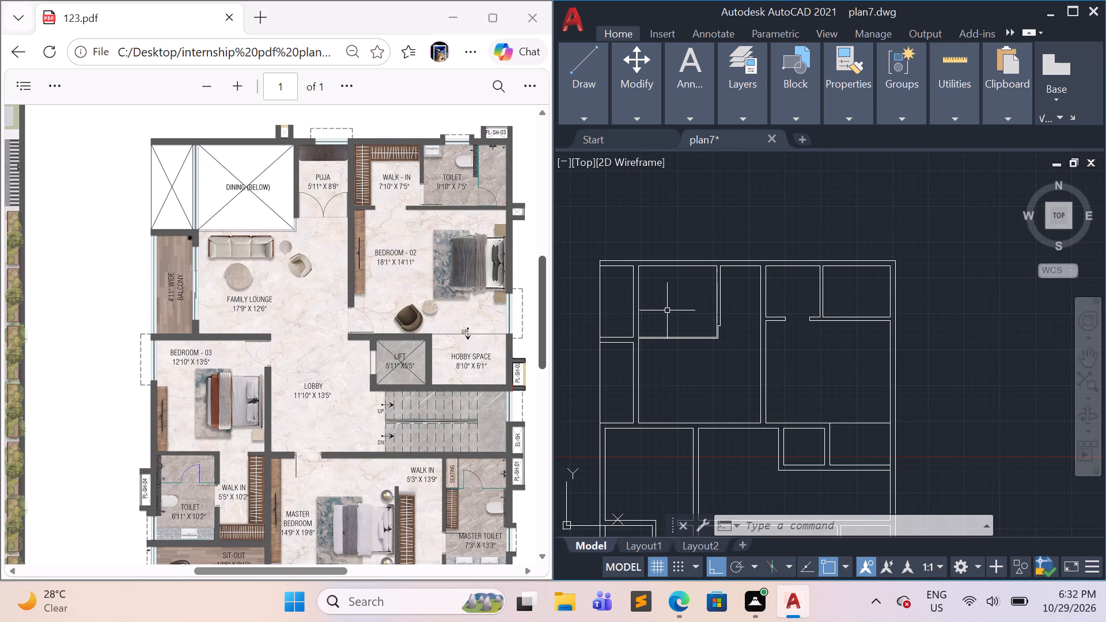
pyautogui.press('Escape')
pyautogui.press('Escape')
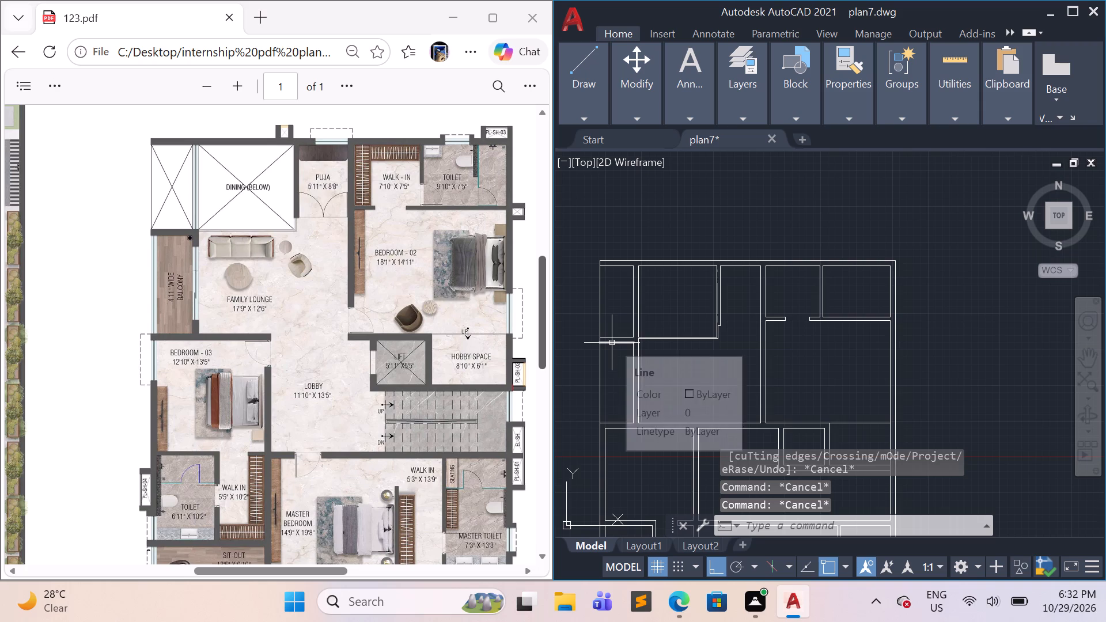
pyautogui.press('l')
pyautogui.press('Return')
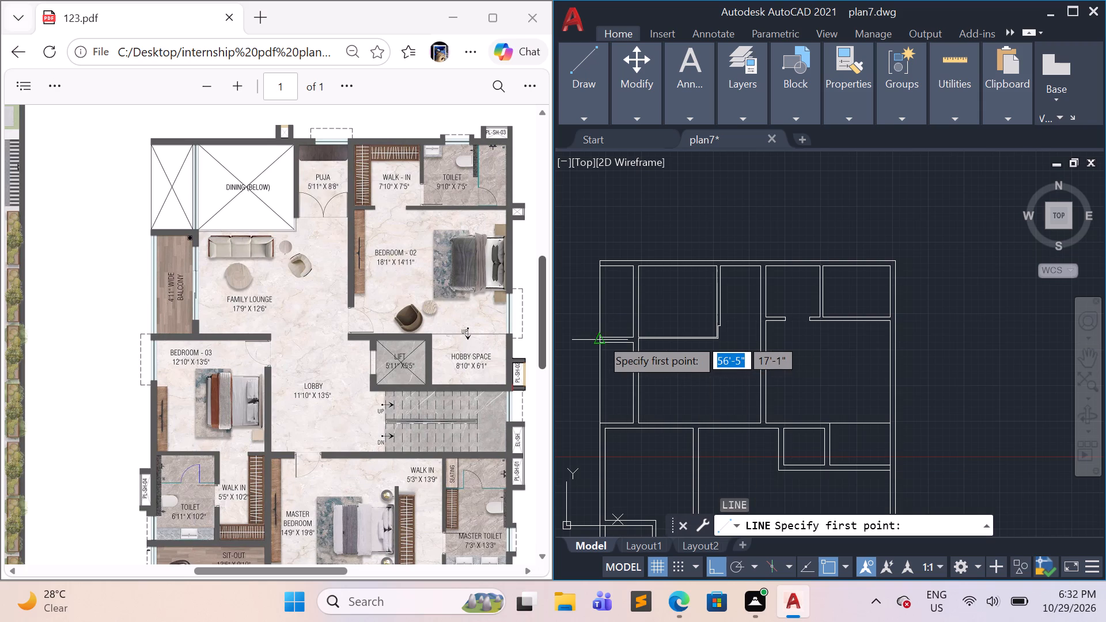
pyautogui.click(598, 333)
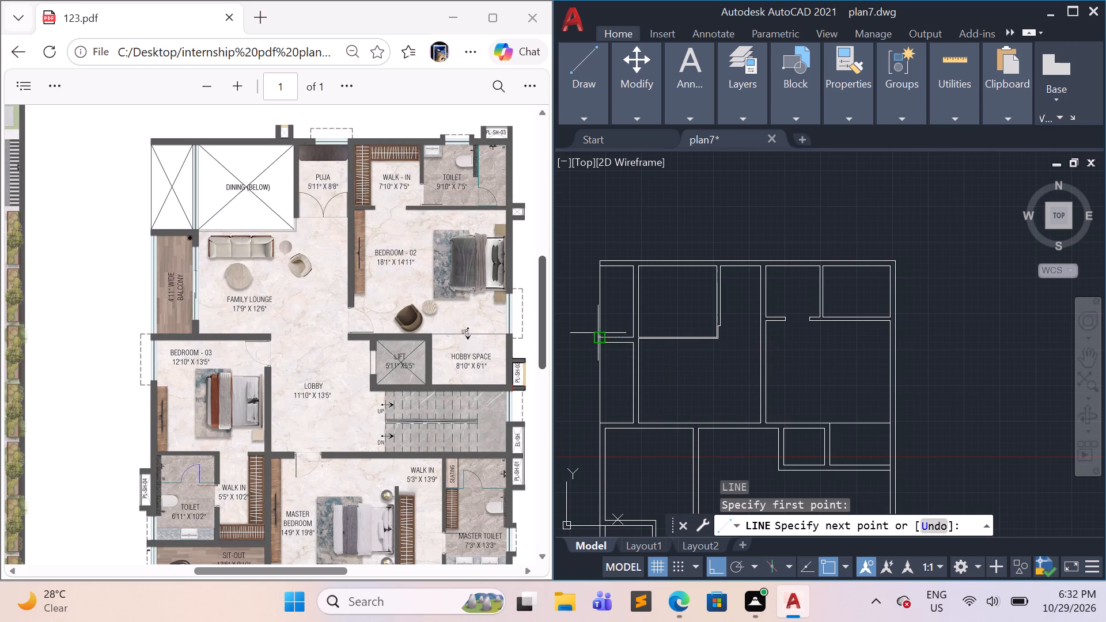
pyautogui.click(627, 266)
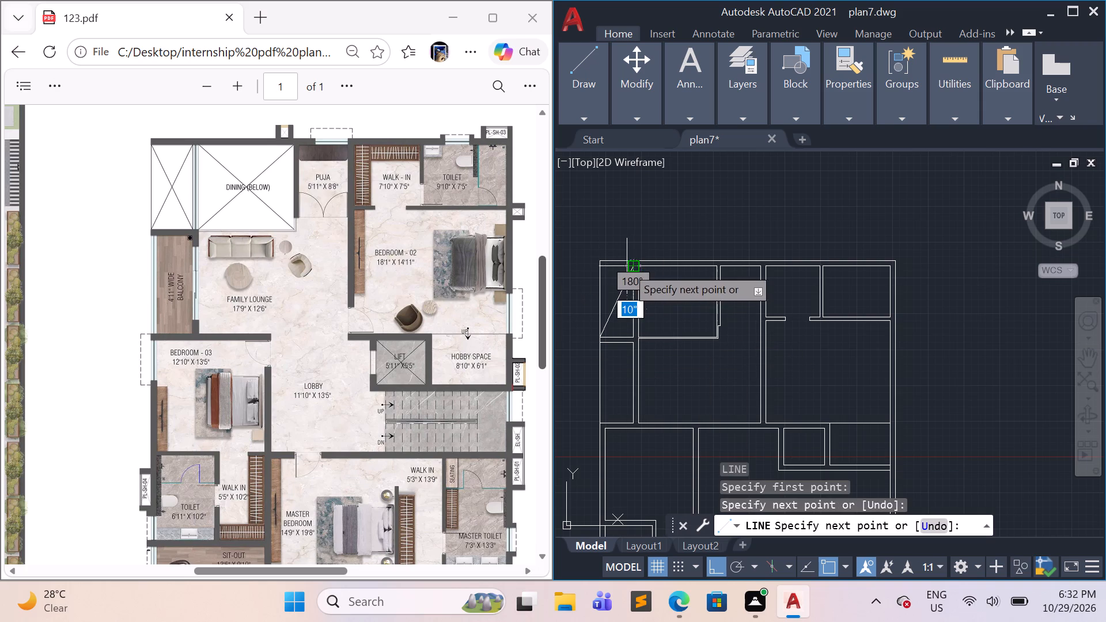
pyautogui.click(598, 266)
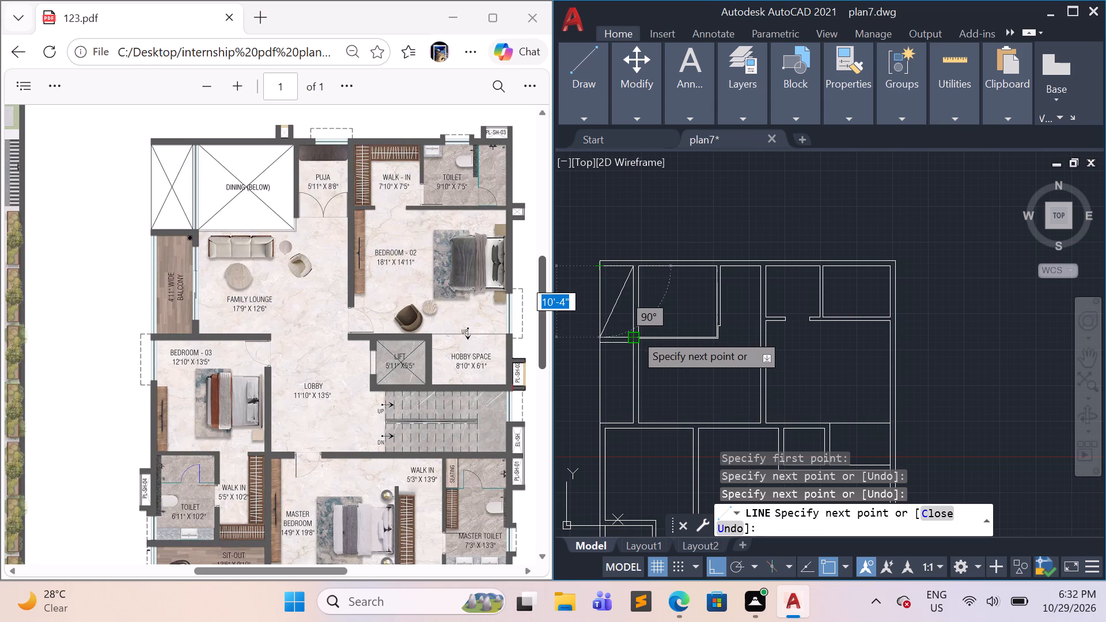
pyautogui.click(634, 333)
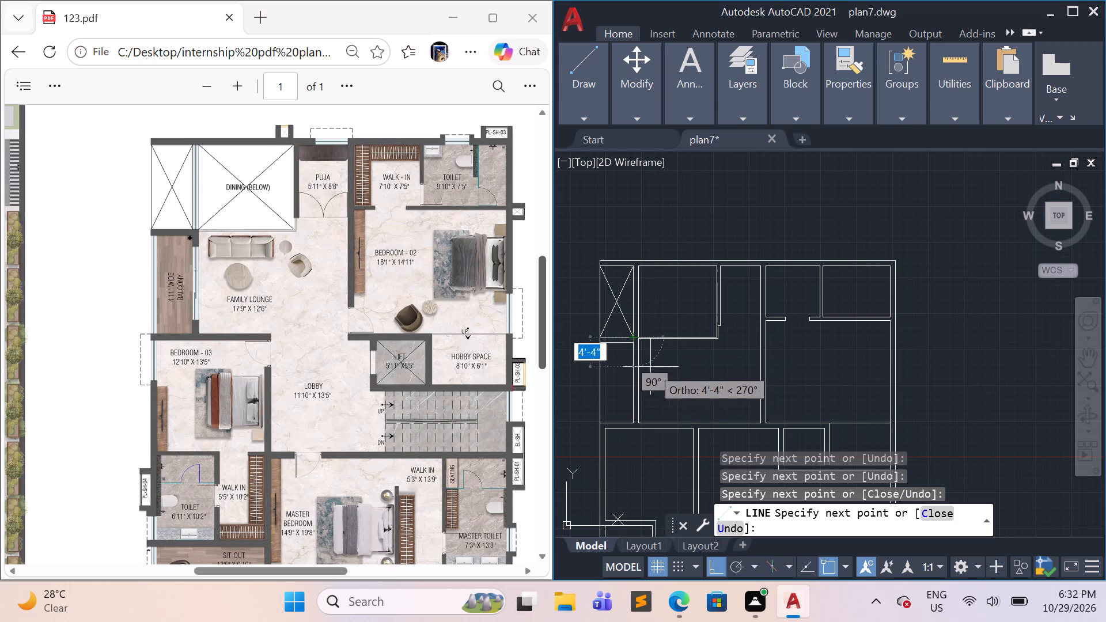
pyautogui.press('Escape')
# Draw crossing corner-to-corner diagonals over the dining void east of the northwest void, linked along its south edge.
pyautogui.scroll(1, 668, 296)
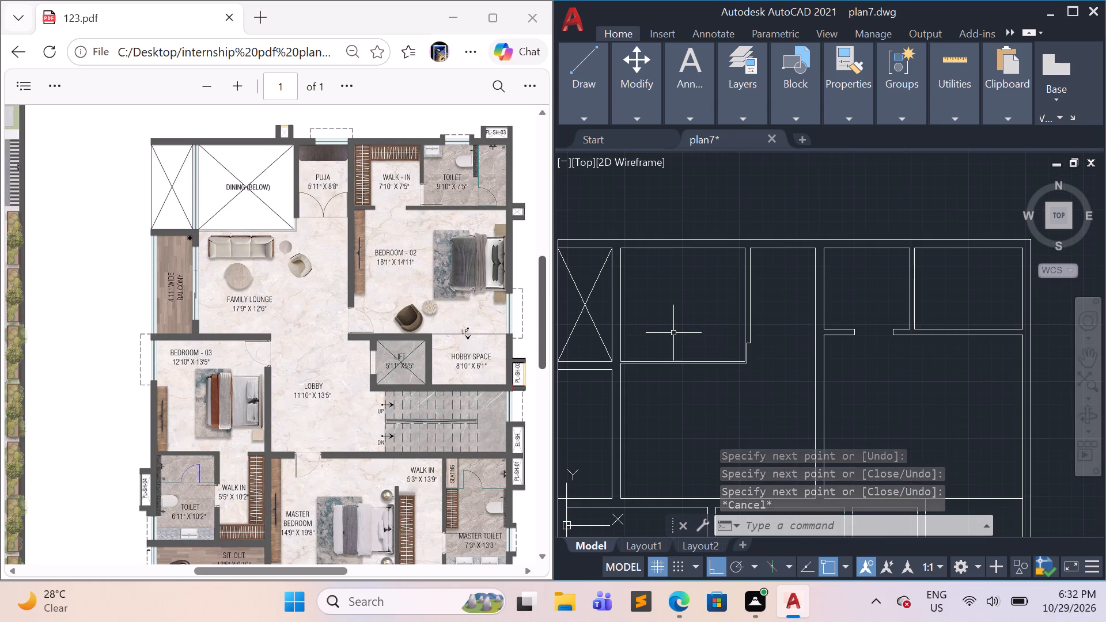
pyautogui.press('l')
pyautogui.press('Return')
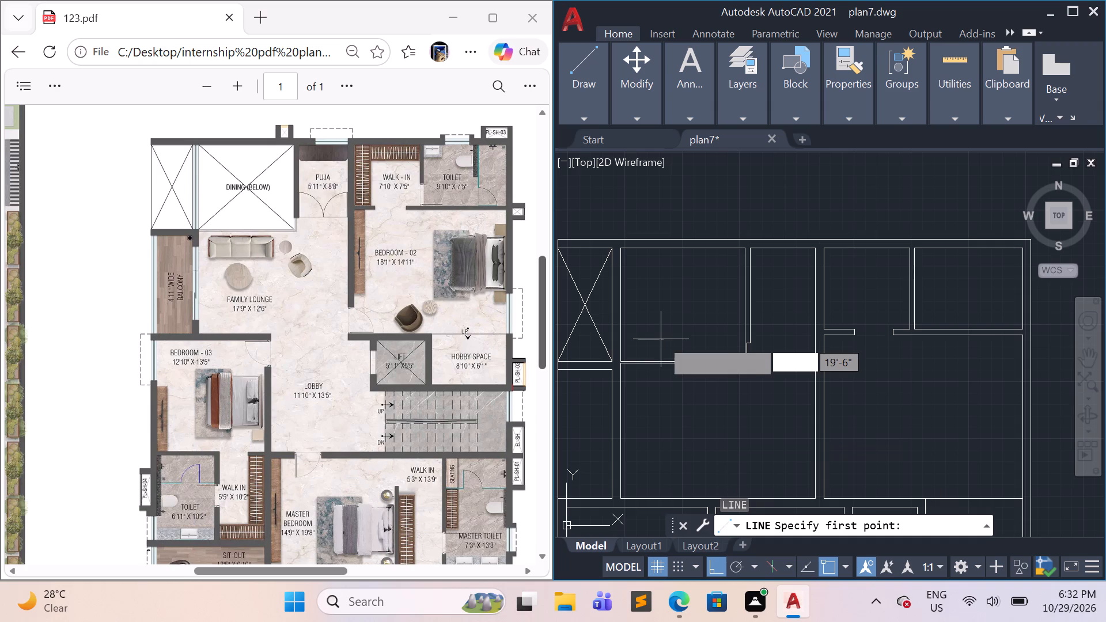
pyautogui.click(621, 361)
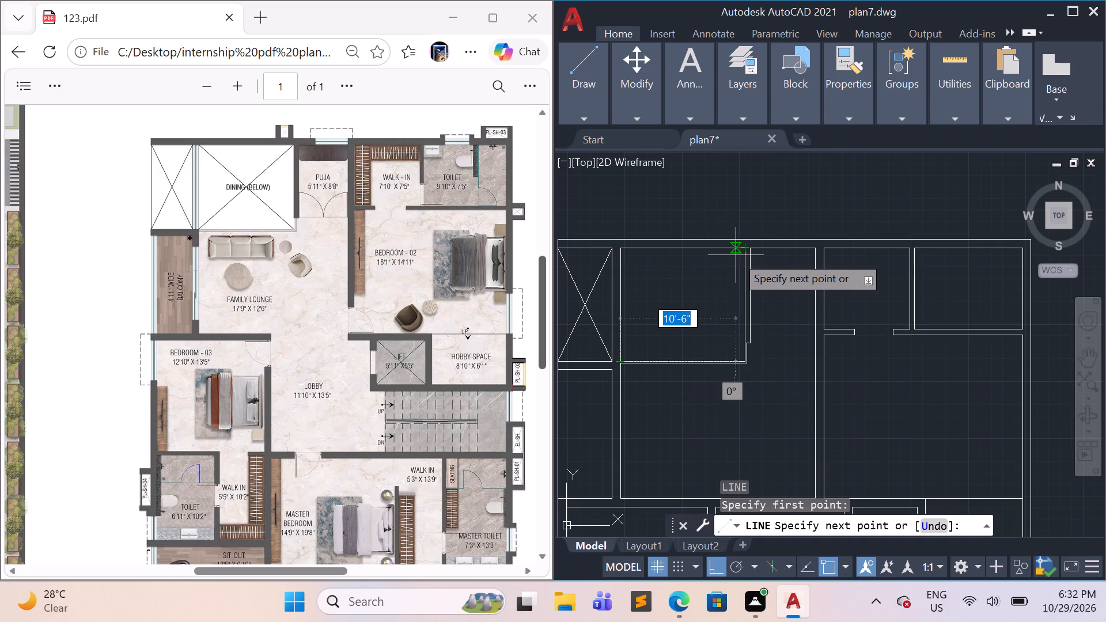
pyautogui.click(740, 252)
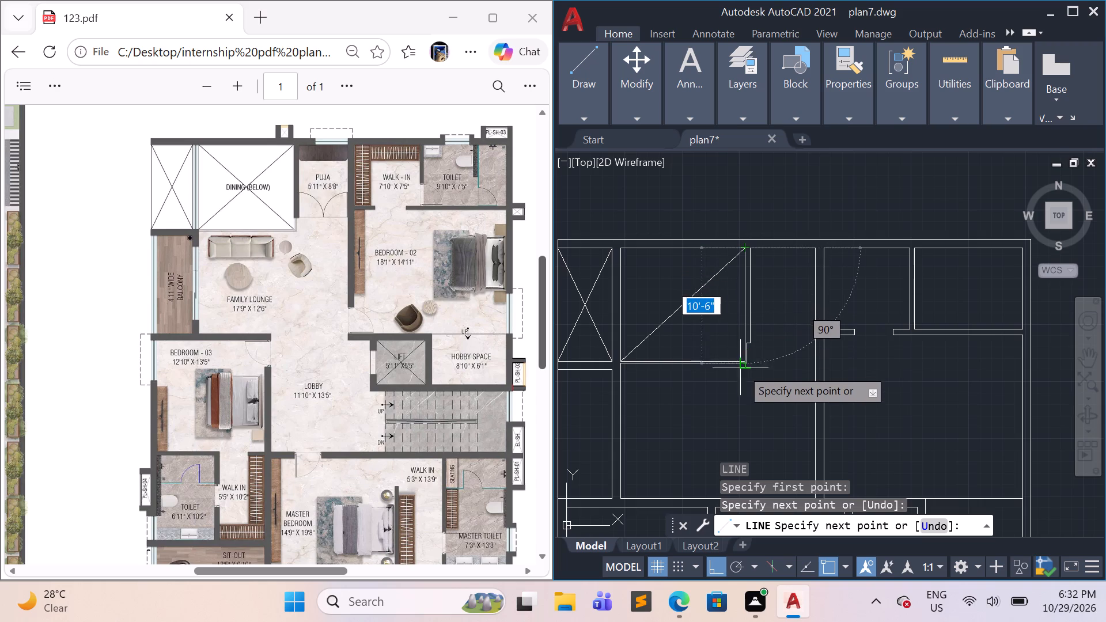
pyautogui.scroll(3, 737, 366)
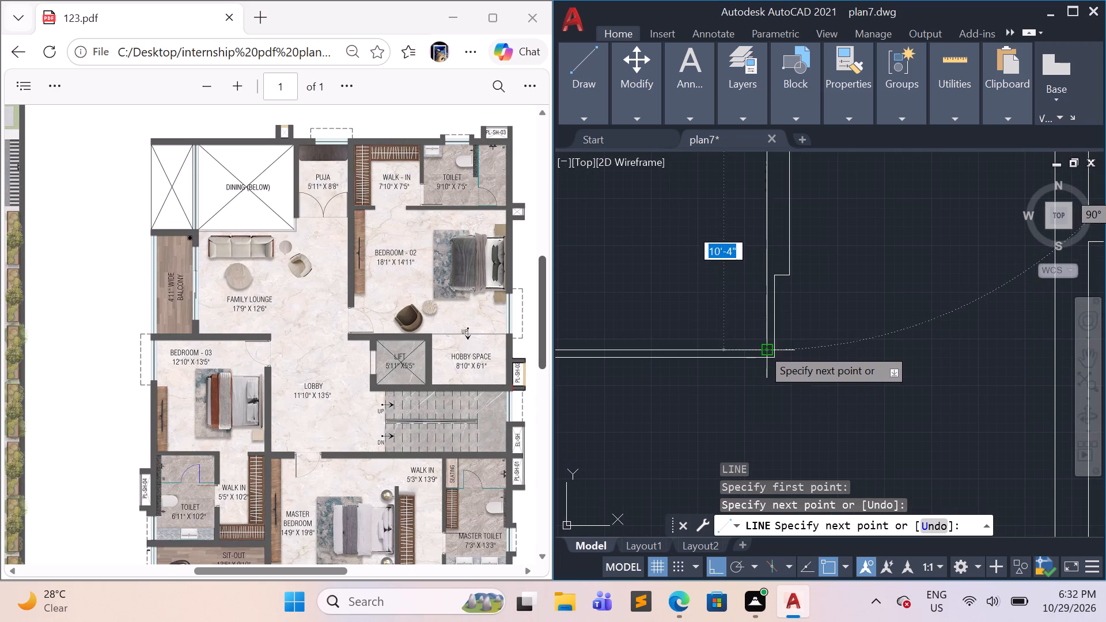
pyautogui.click(760, 347)
pyautogui.scroll(-5, 681, 304)
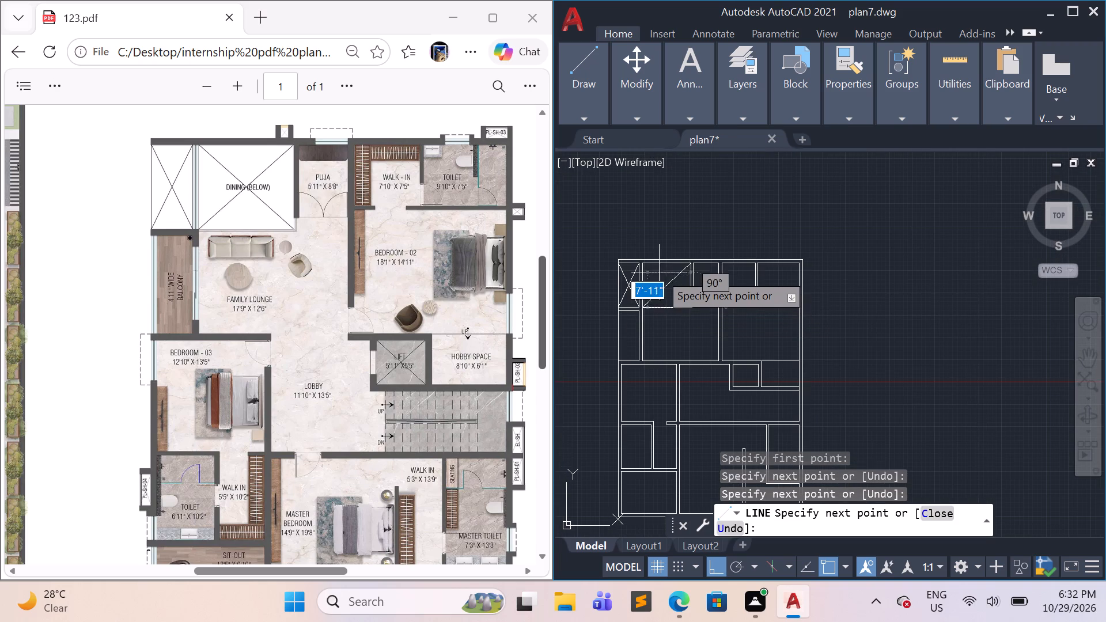
pyautogui.scroll(2, 647, 272)
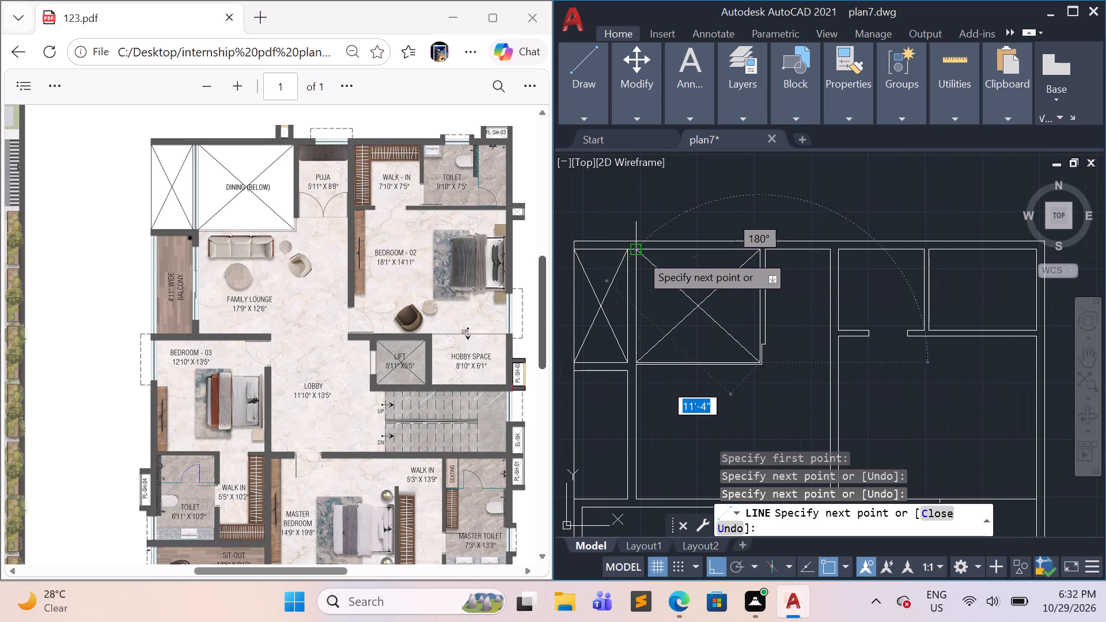
pyautogui.click(640, 253)
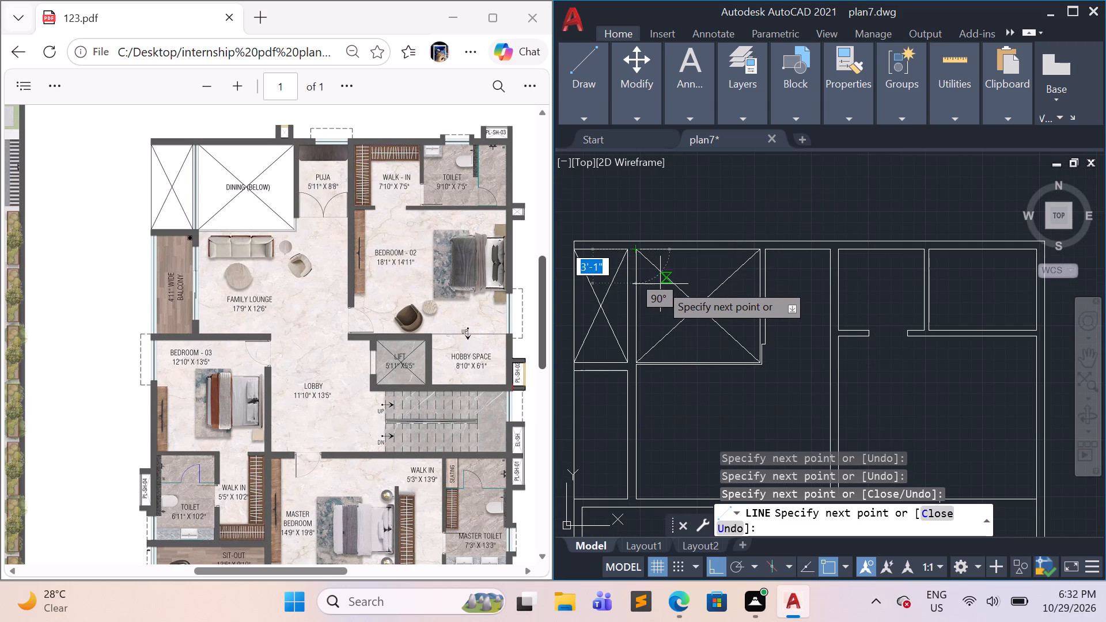
pyautogui.press('Escape')
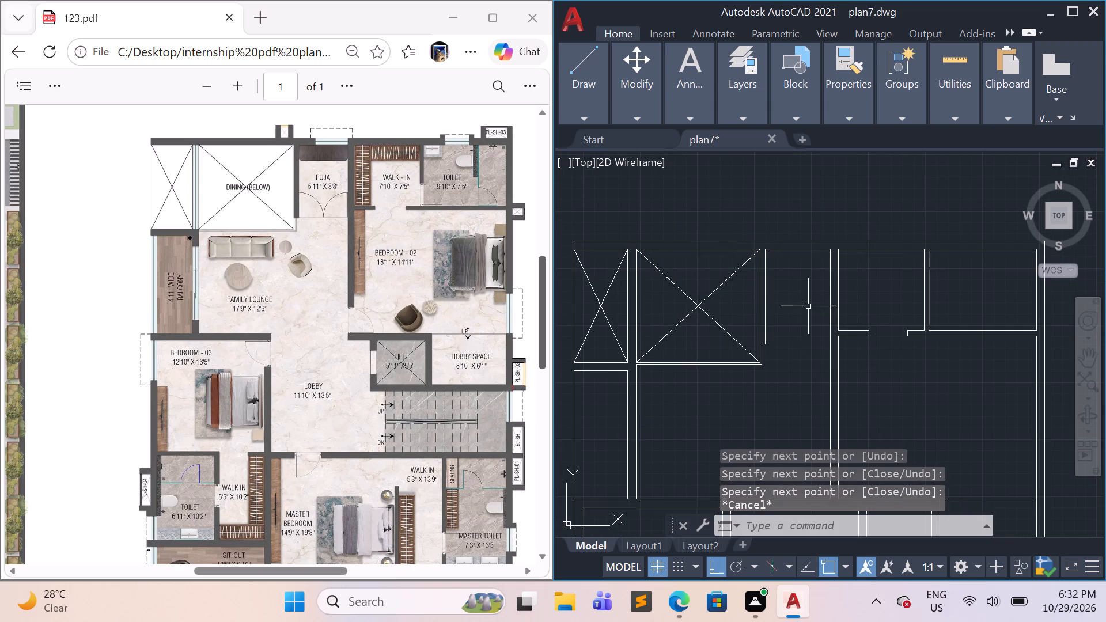
# Draw a rectangle about 5" wide and 1'-6" high on the north wall's outer face, near the dining void's northeast corner.
pyautogui.moveTo(808, 306); pyautogui.dragTo(797, 387, button='middle')
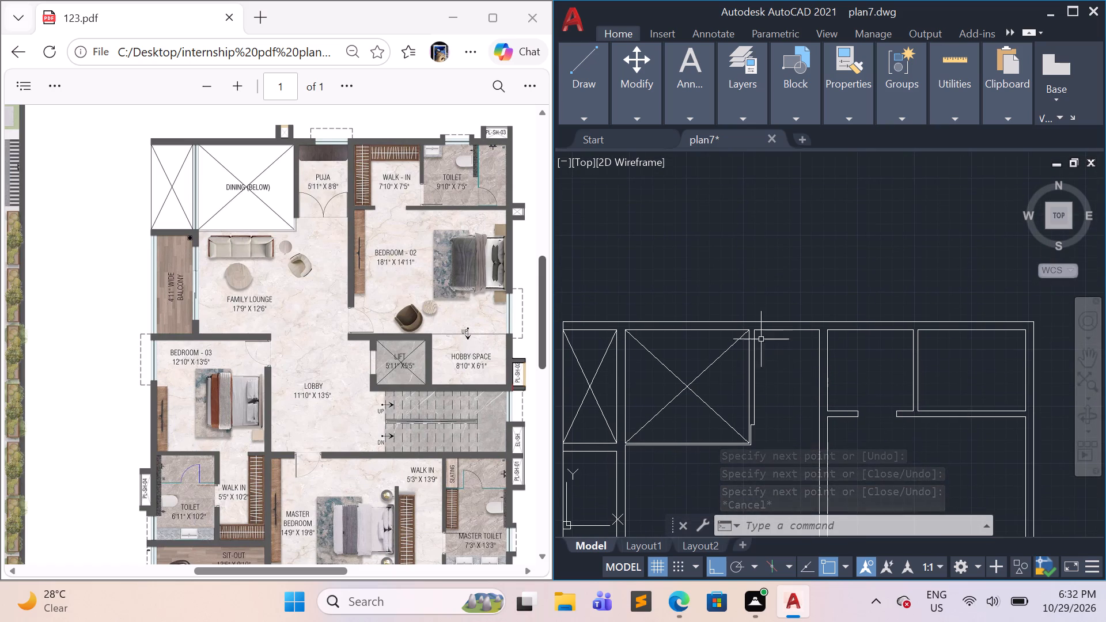
pyautogui.scroll(1, 750, 325)
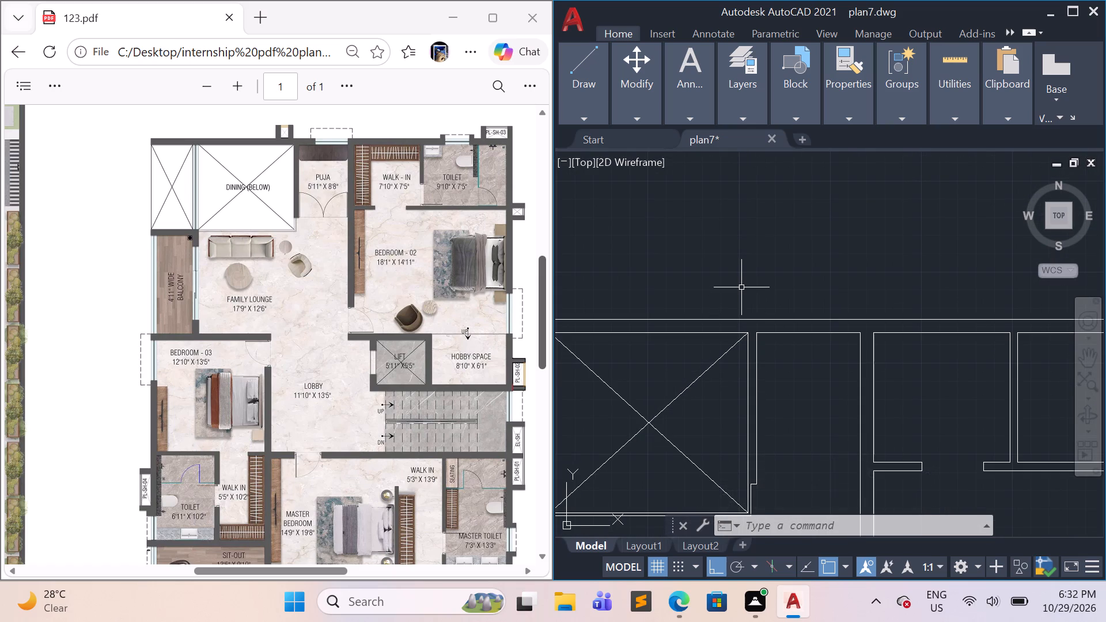
pyautogui.scroll(1, 741, 287)
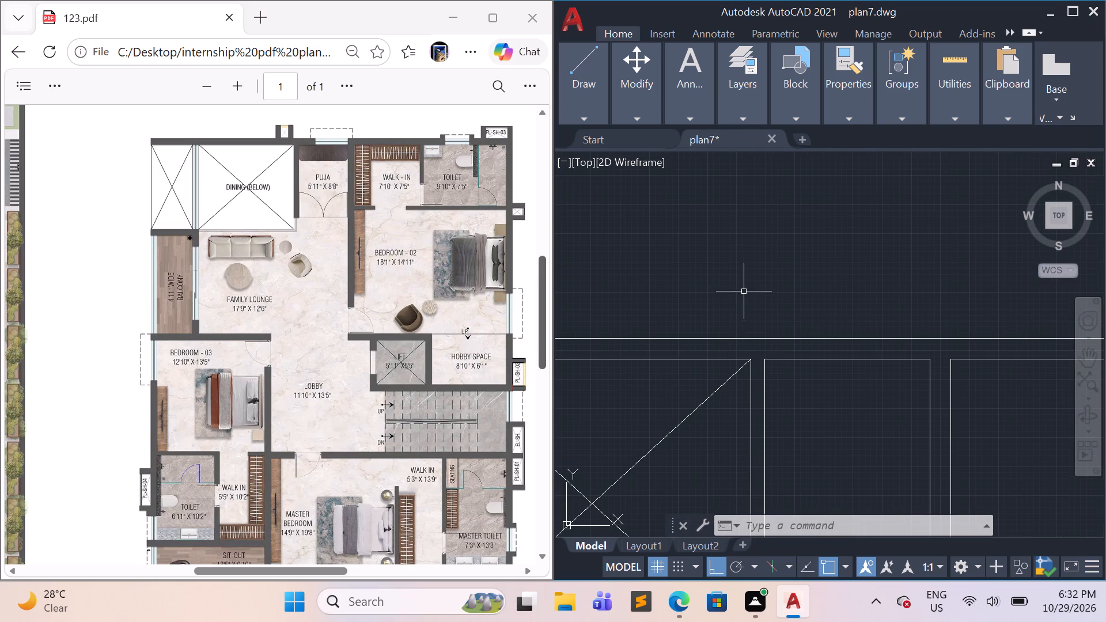
pyautogui.moveTo(745, 290); pyautogui.dragTo(775, 309, button='middle')
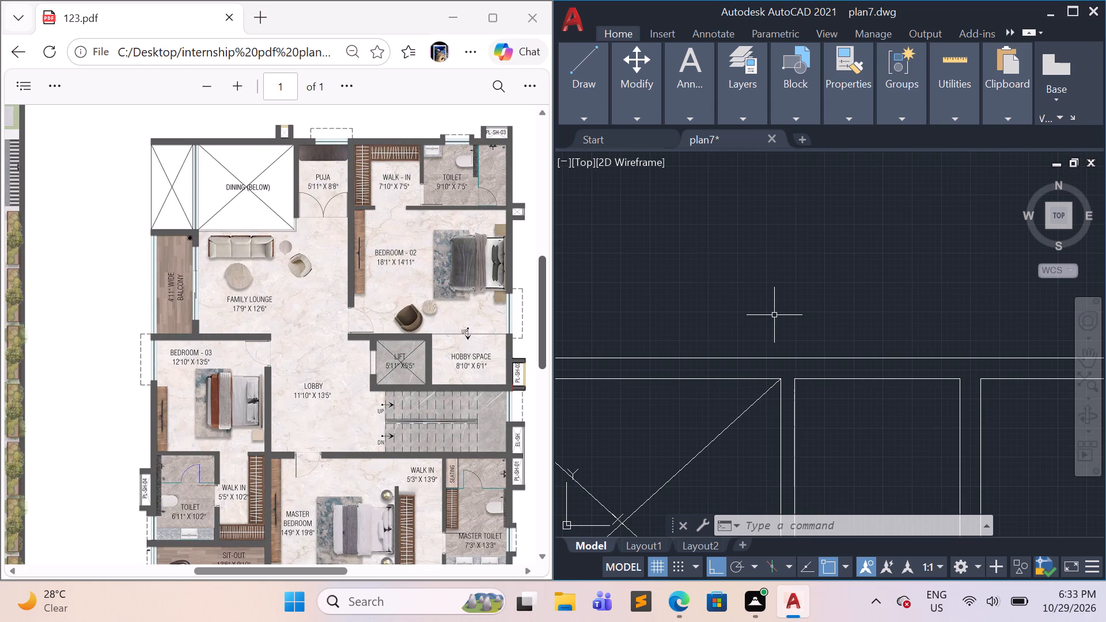
pyautogui.write('rec')
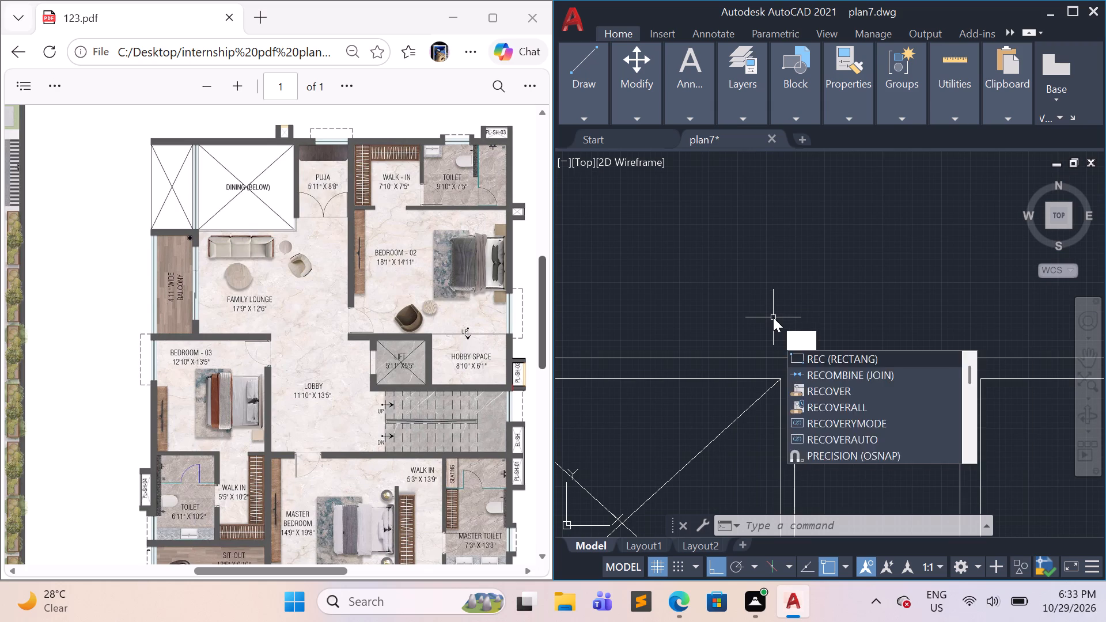
pyautogui.press('Return')
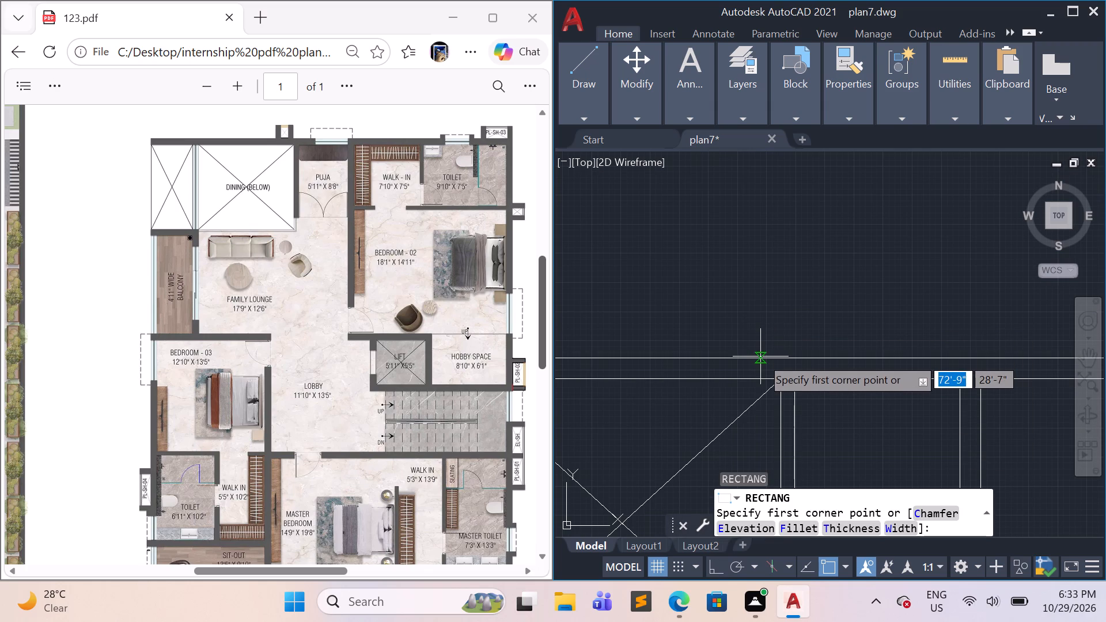
pyautogui.click(760, 356)
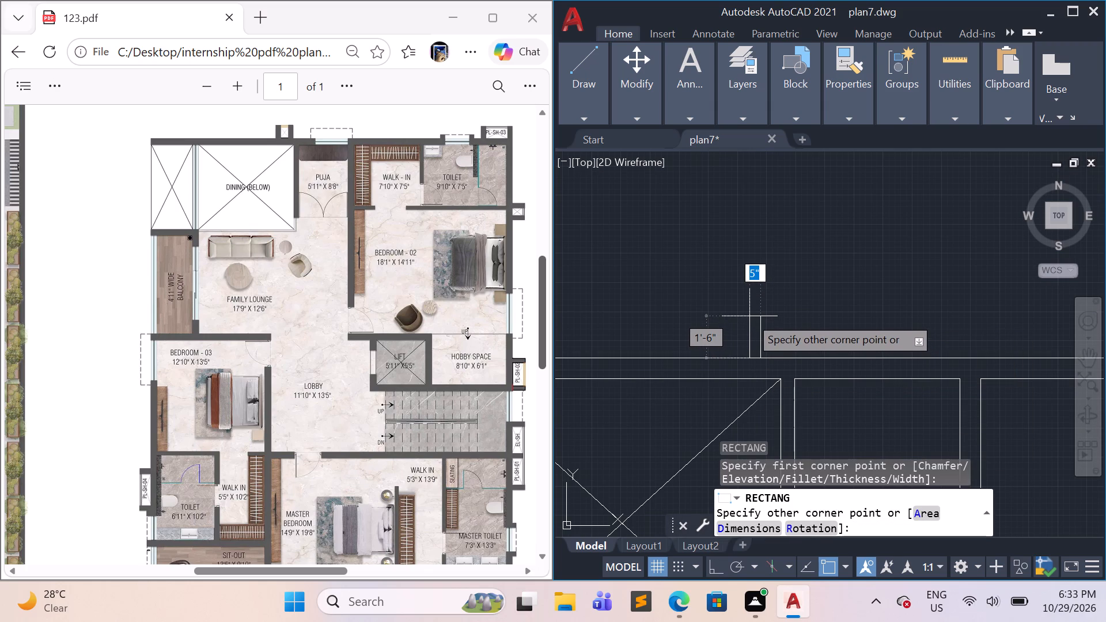
pyautogui.click(749, 316)
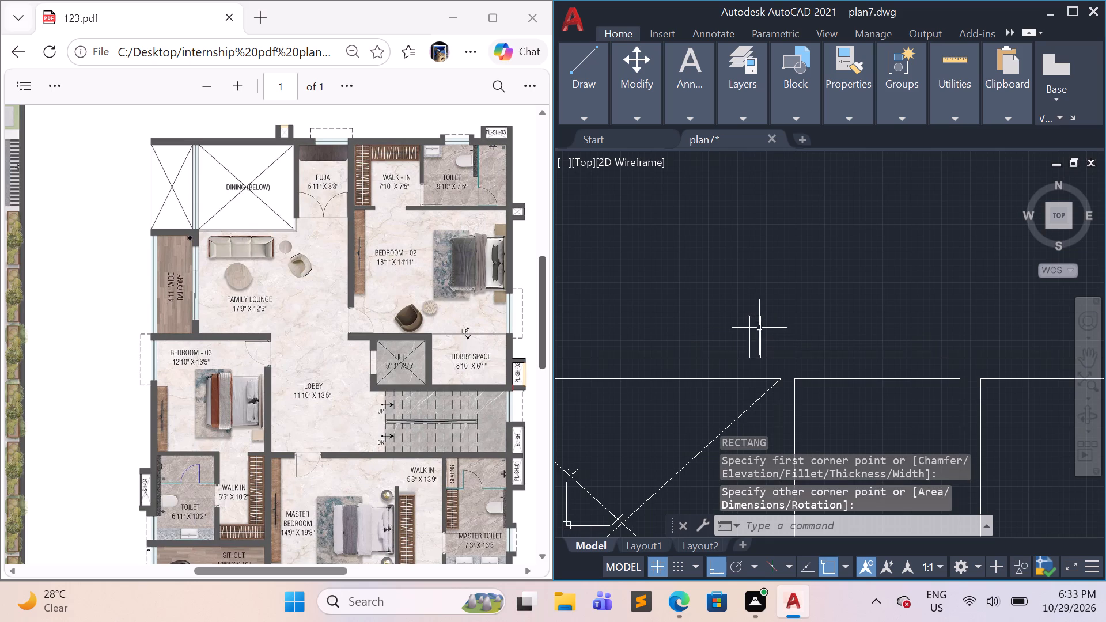
pyautogui.press('Escape')
# Copy the small rectangle about 2'-3" west along the north wall's outer face.
pyautogui.click(775, 333)
pyautogui.click(730, 318)
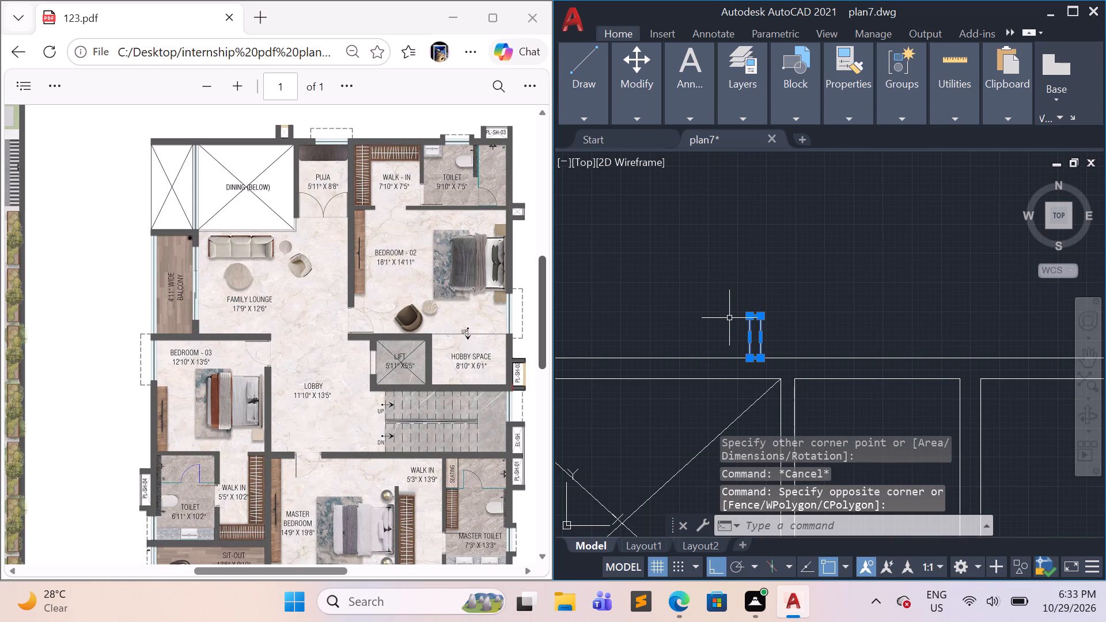
pyautogui.write('co')
pyautogui.press('Return')
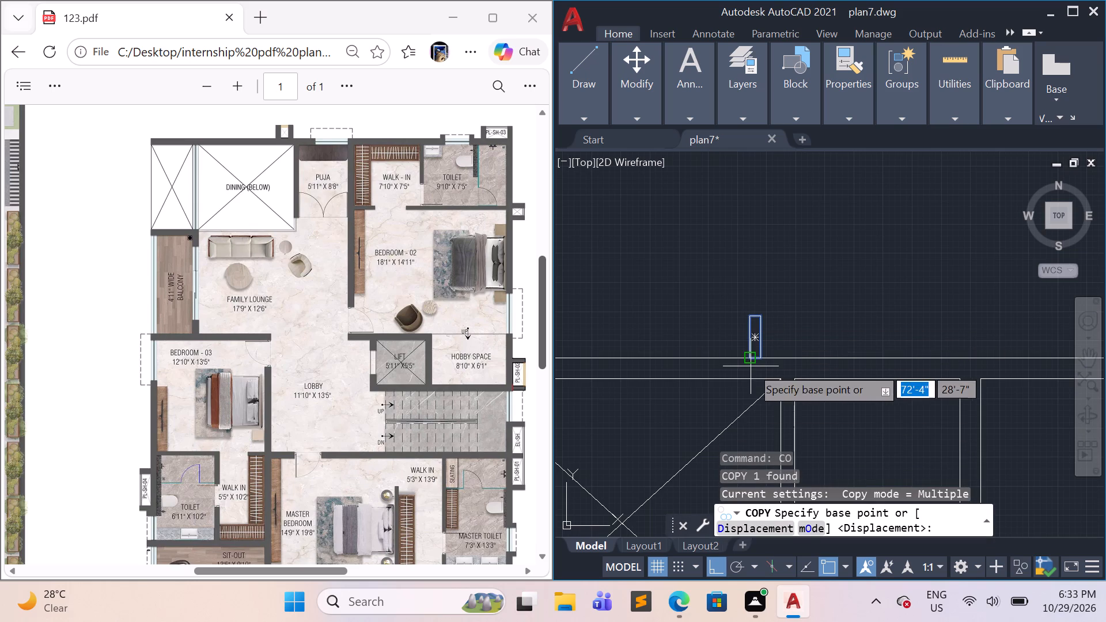
pyautogui.click(749, 354)
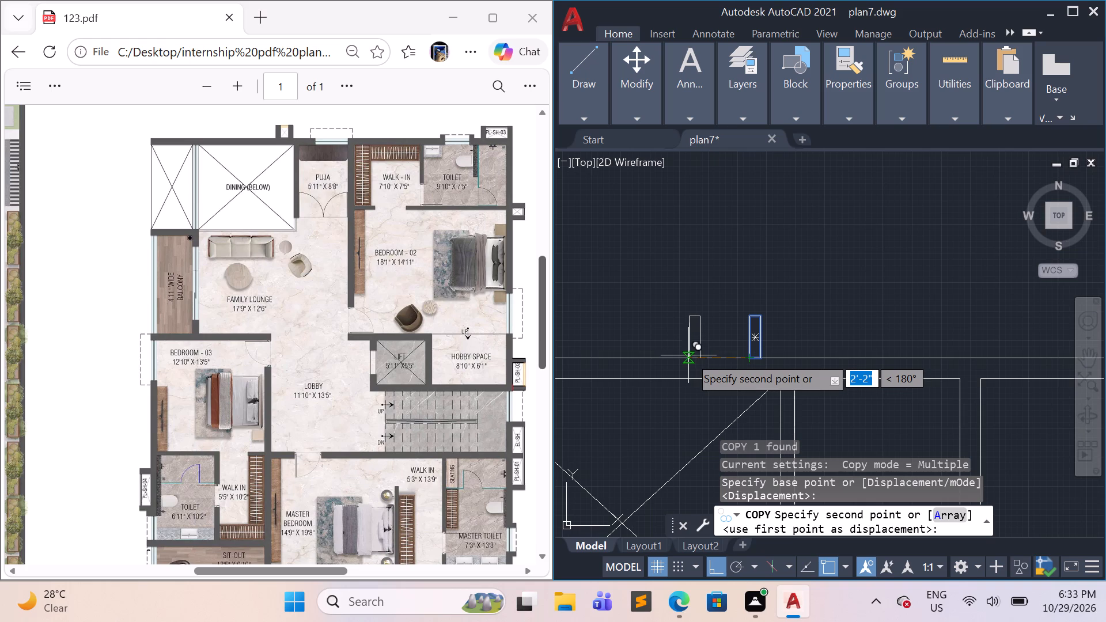
pyautogui.click(687, 355)
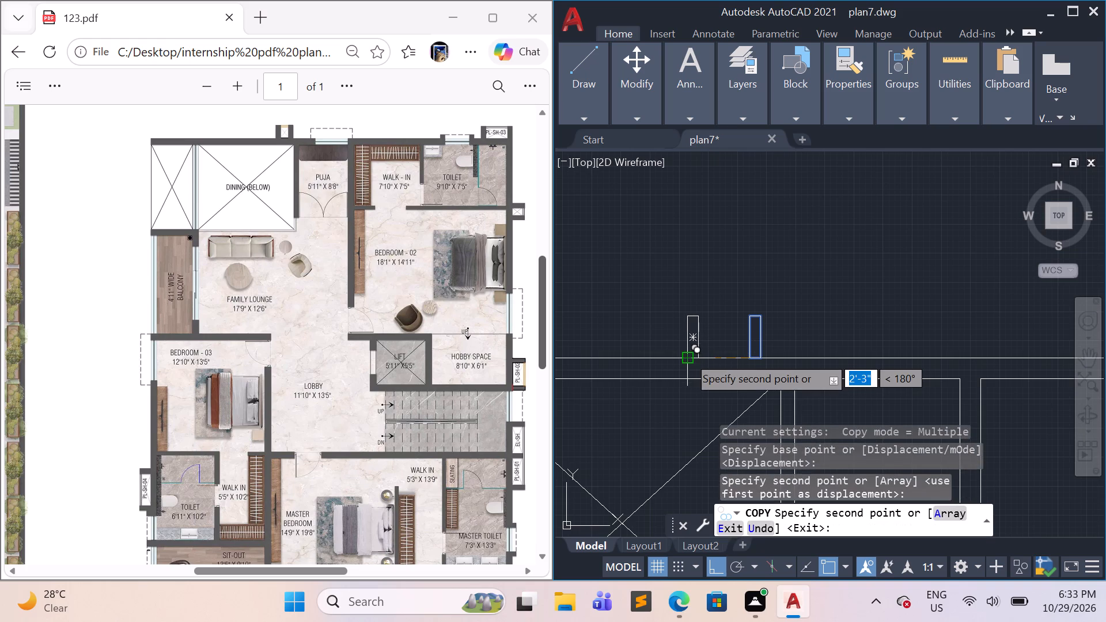
pyautogui.press('Escape')
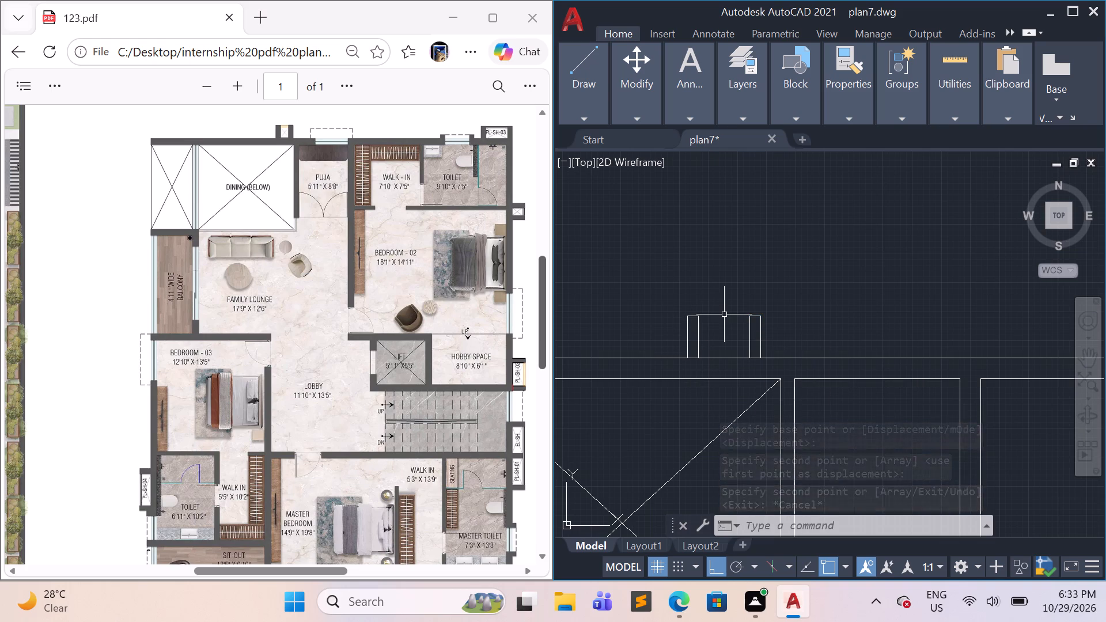
# Draw a horizontal line joining the facing top corners of the two small rectangles outside the north wall.
pyautogui.press('l')
pyautogui.press('Return')
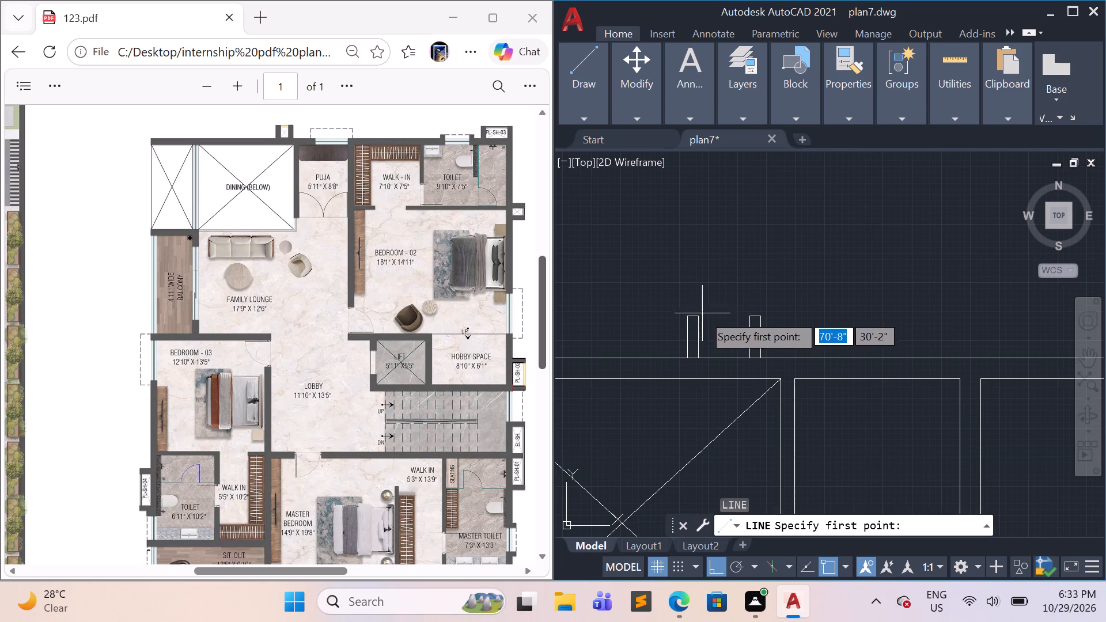
pyautogui.click(697, 317)
pyautogui.click(745, 317)
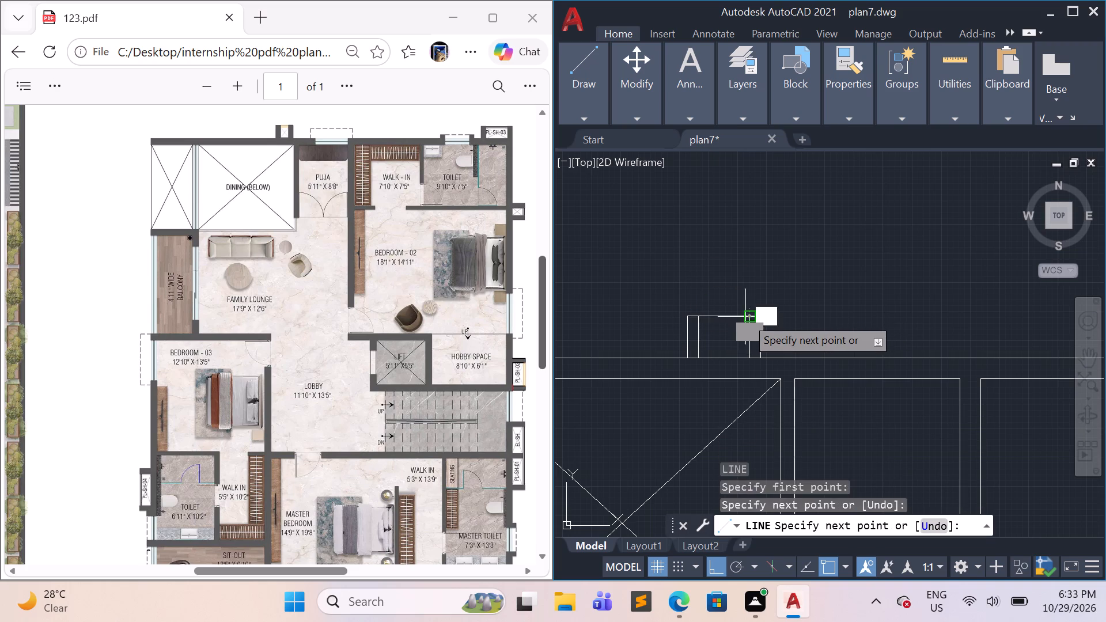
pyautogui.press('Escape')
pyautogui.scroll(-3, 740, 335)
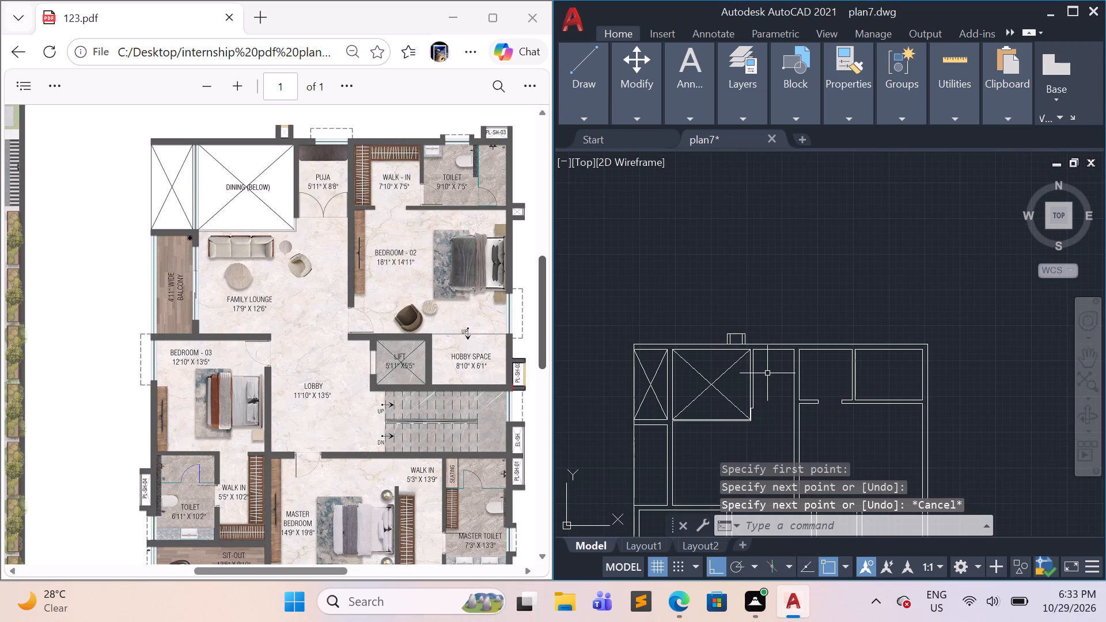
pyautogui.scroll(2, 783, 384)
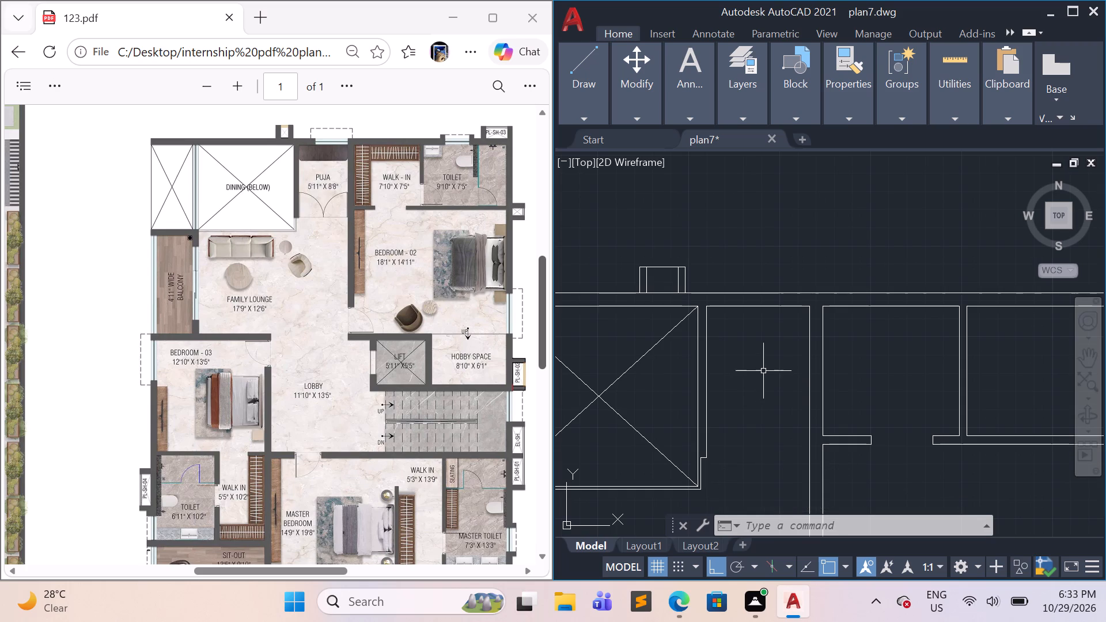
# Copy the projection of two small rectangles and linking line east along the north wall's outer face to the building's northeast corner.
pyautogui.moveTo(742, 391); pyautogui.dragTo(714, 428, button='middle')
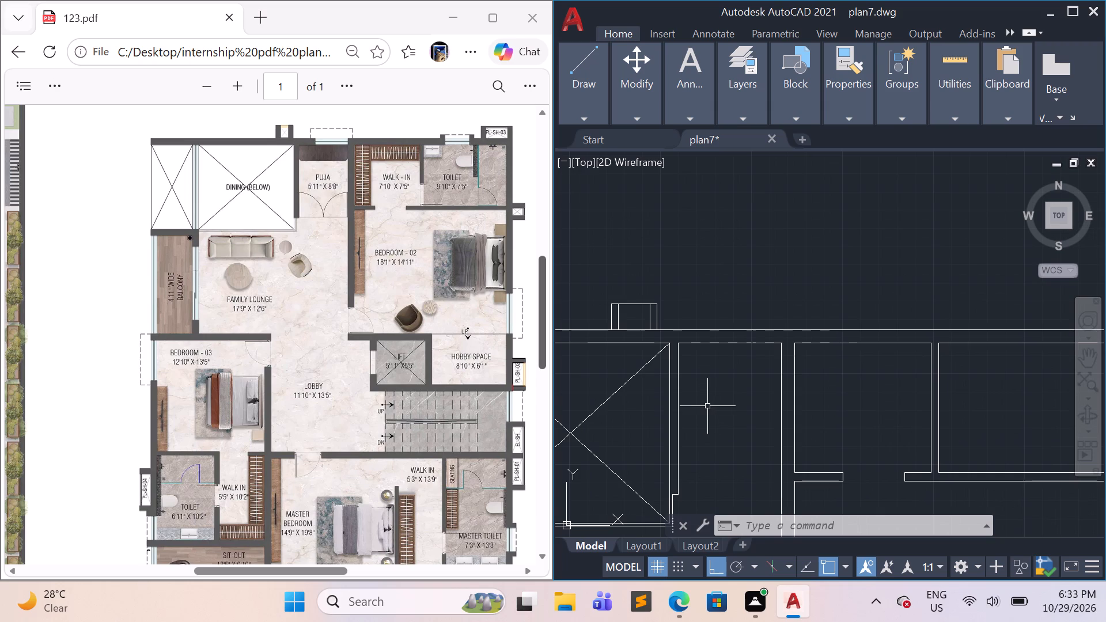
pyautogui.scroll(-1, 715, 409)
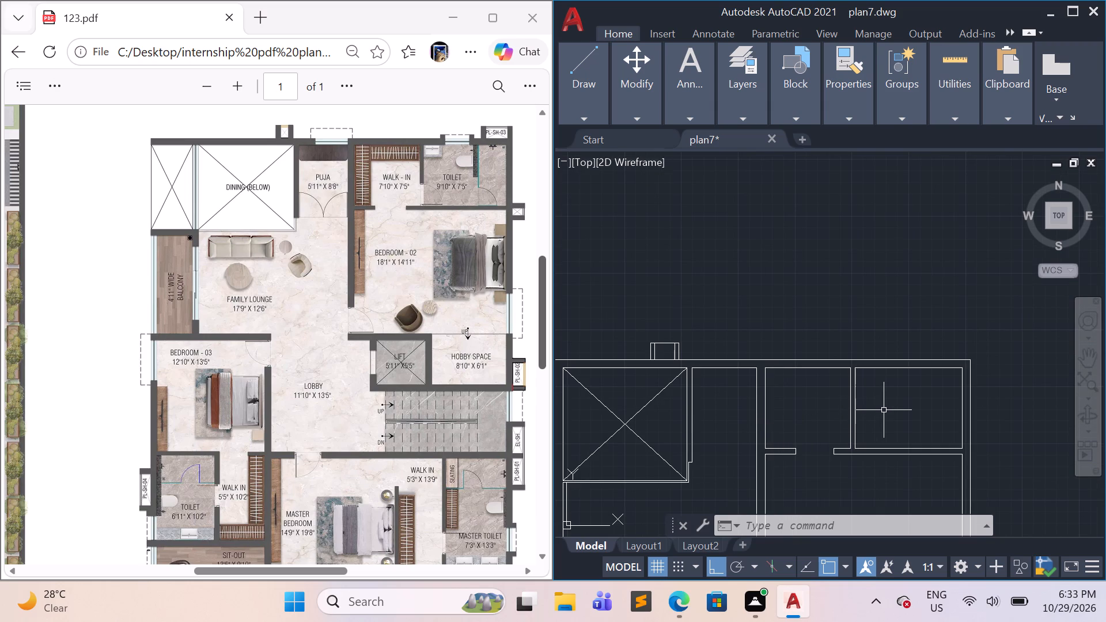
pyautogui.scroll(1, 884, 409)
pyautogui.moveTo(884, 409); pyautogui.dragTo(806, 425, button='middle')
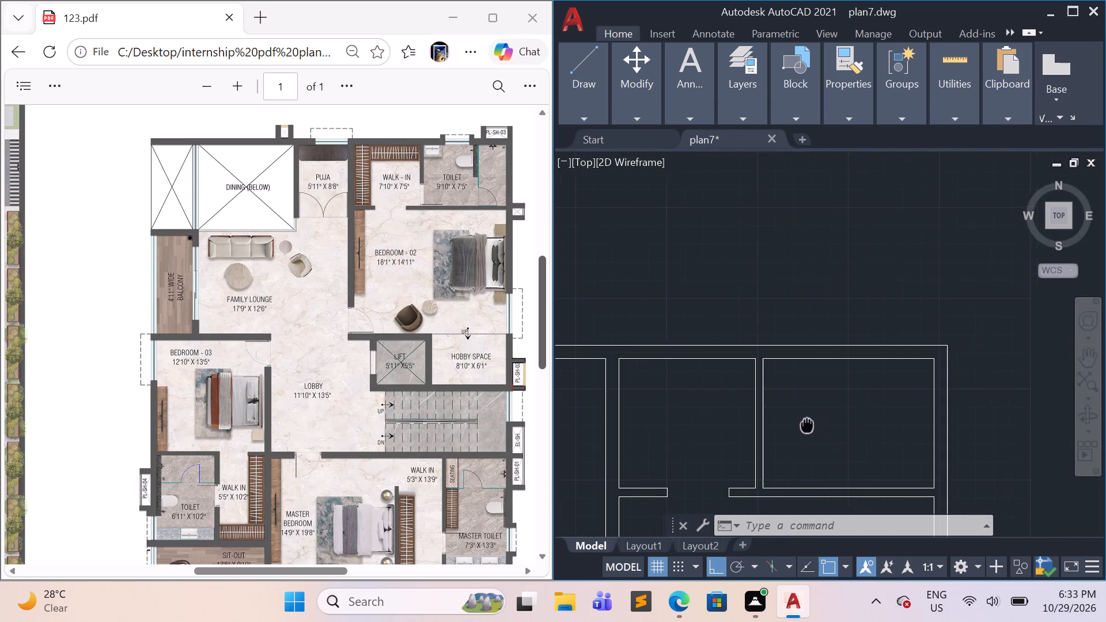
pyautogui.moveTo(806, 425); pyautogui.dragTo(805, 425, button='middle')
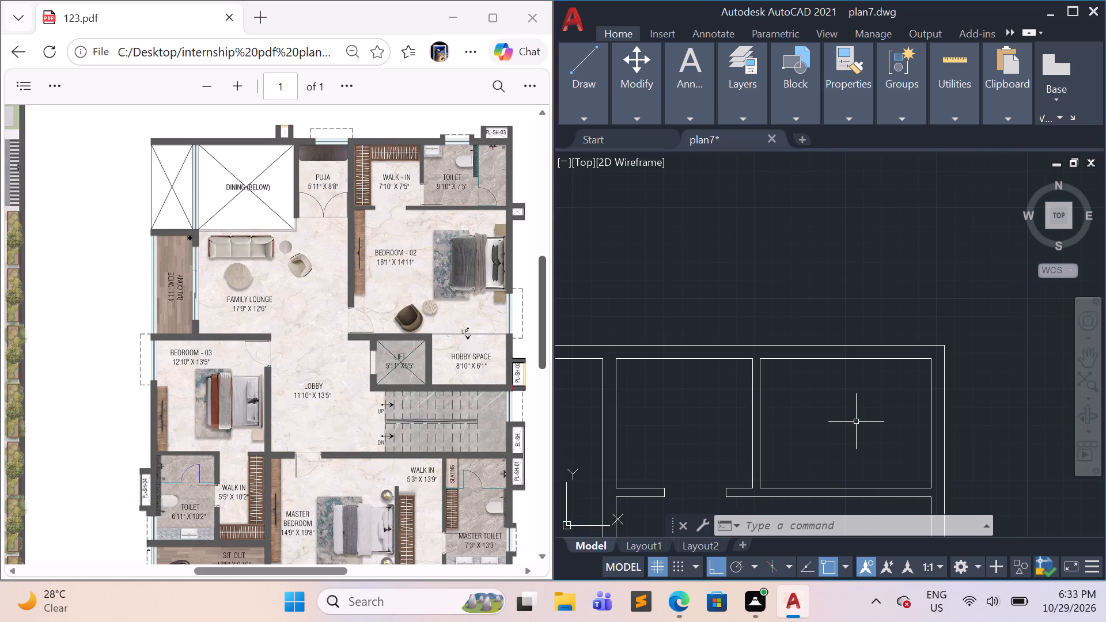
pyautogui.moveTo(843, 431); pyautogui.dragTo(818, 446, button='middle')
pyautogui.scroll(-2, 817, 433)
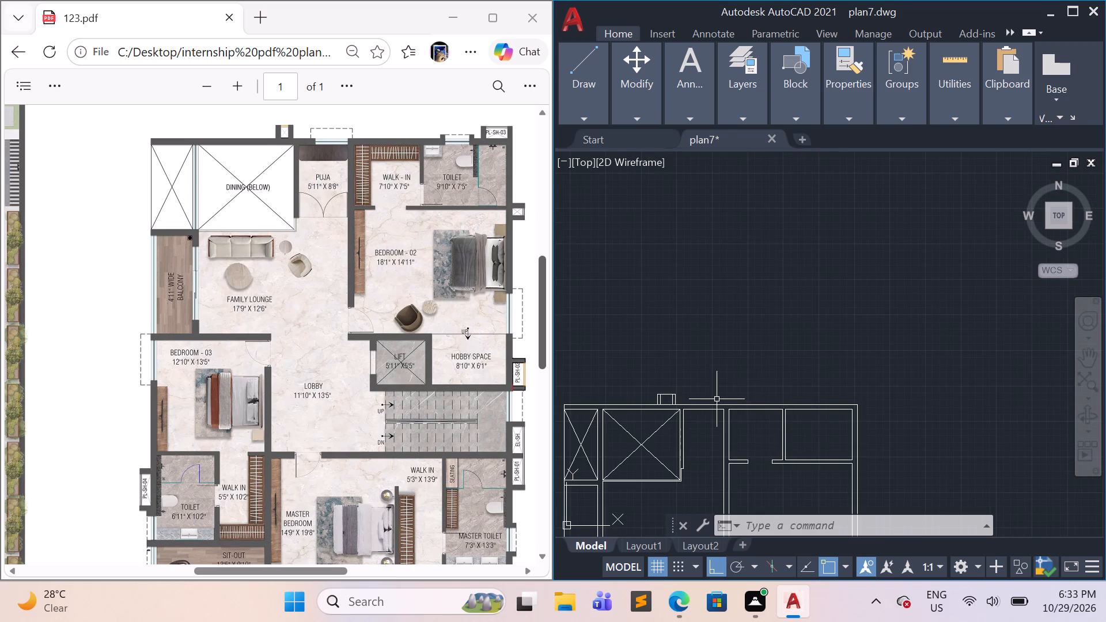
pyautogui.scroll(3, 690, 403)
pyautogui.scroll(-1, 687, 400)
pyautogui.click(677, 389)
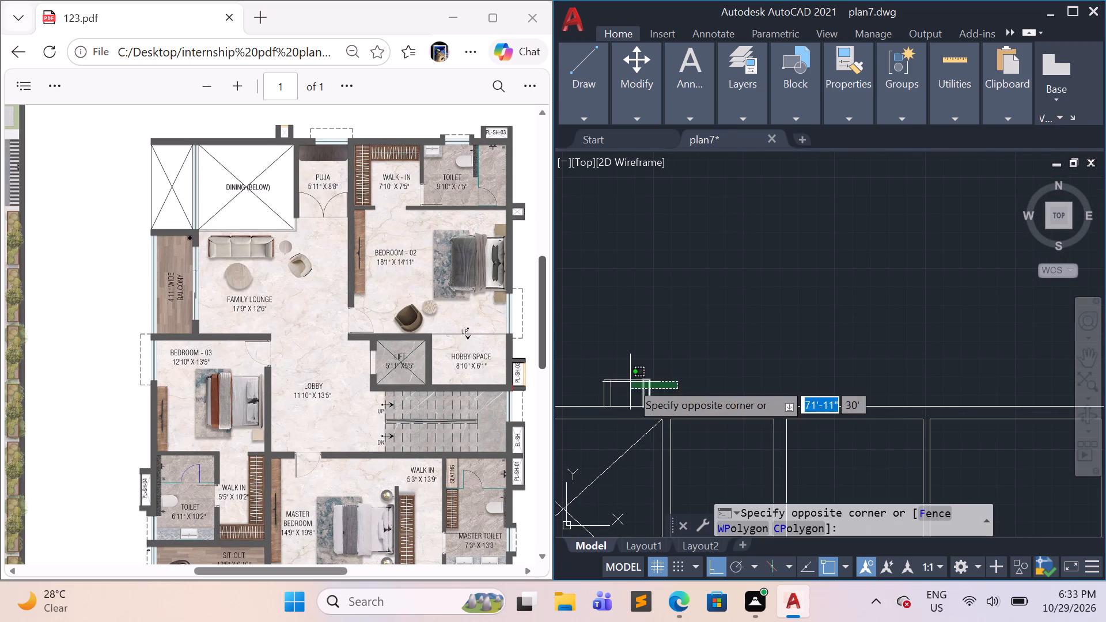
pyautogui.click(593, 365)
pyautogui.write('co')
pyautogui.press('Return')
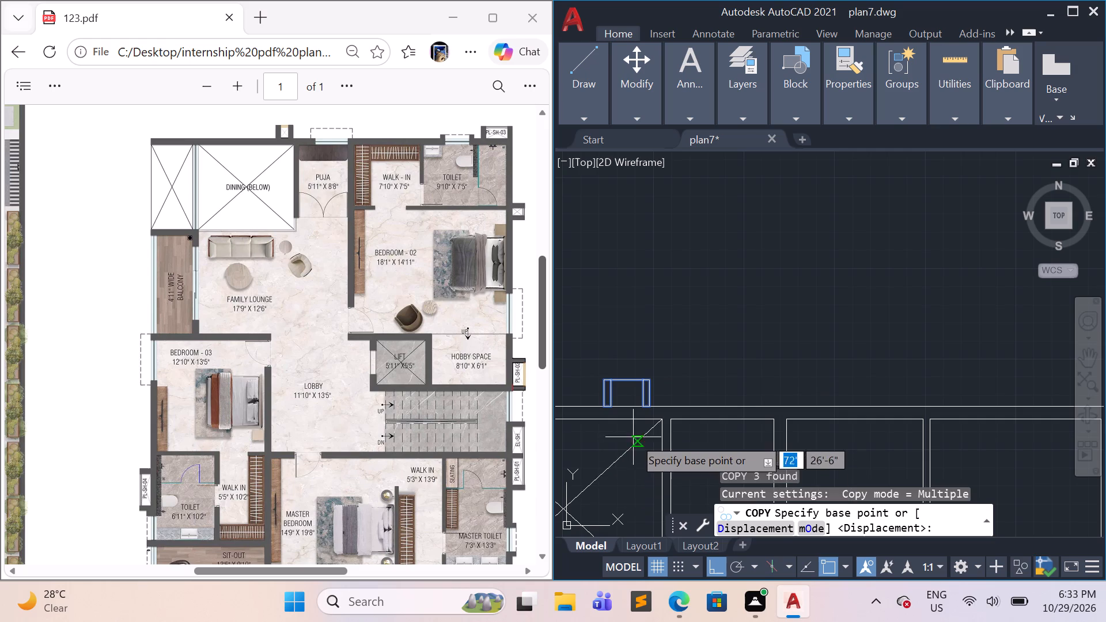
pyautogui.click(652, 408)
pyautogui.scroll(-4, 854, 384)
pyautogui.scroll(4, 924, 403)
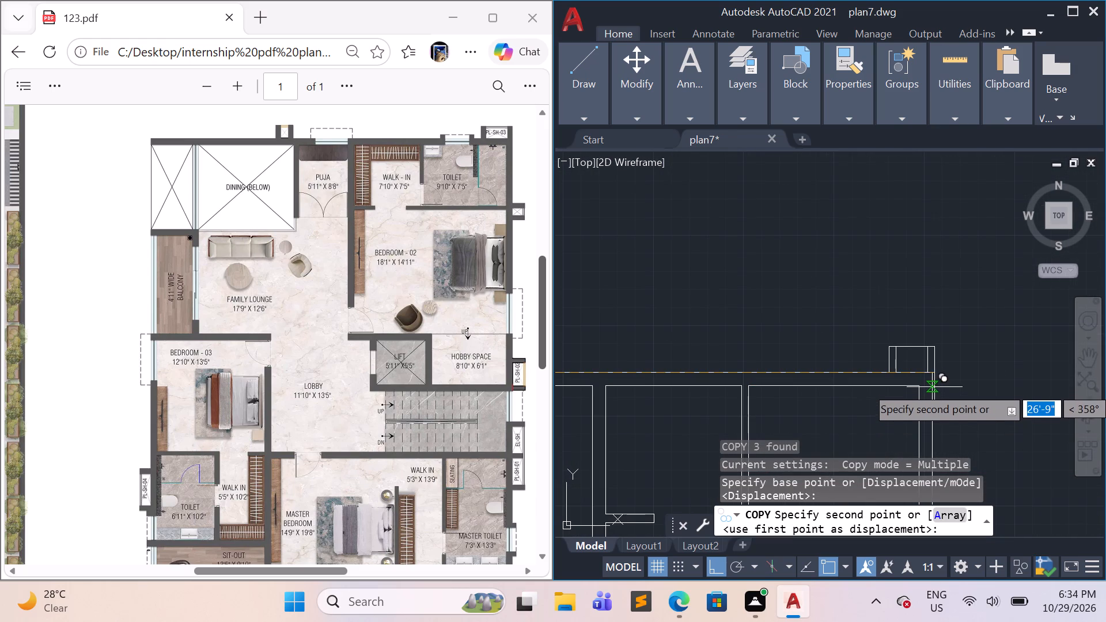
pyautogui.click(930, 376)
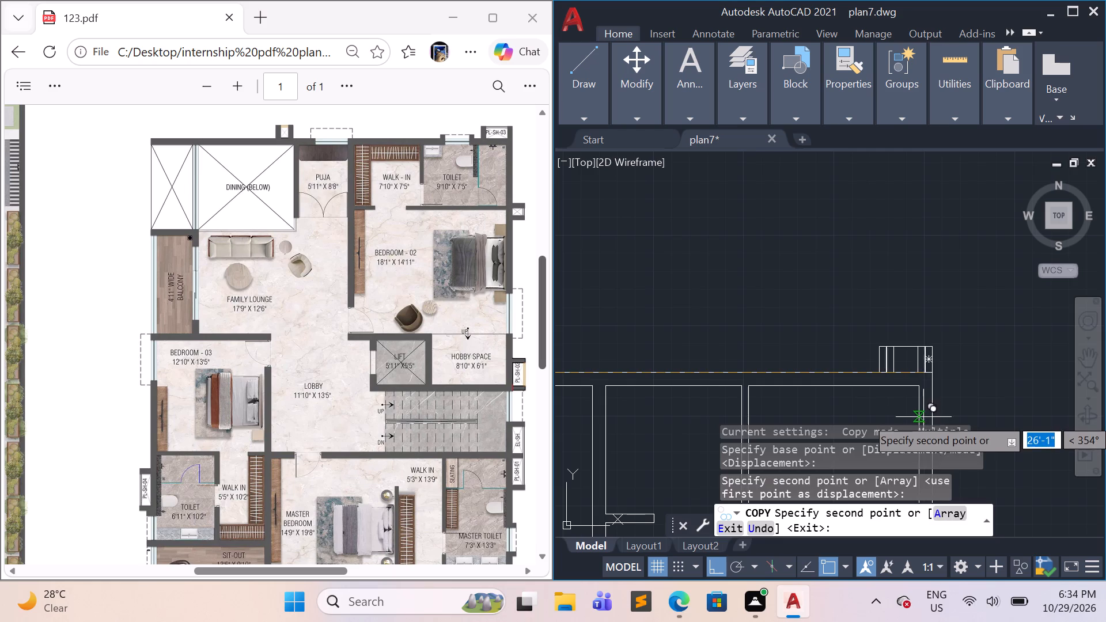
pyautogui.press('Escape')
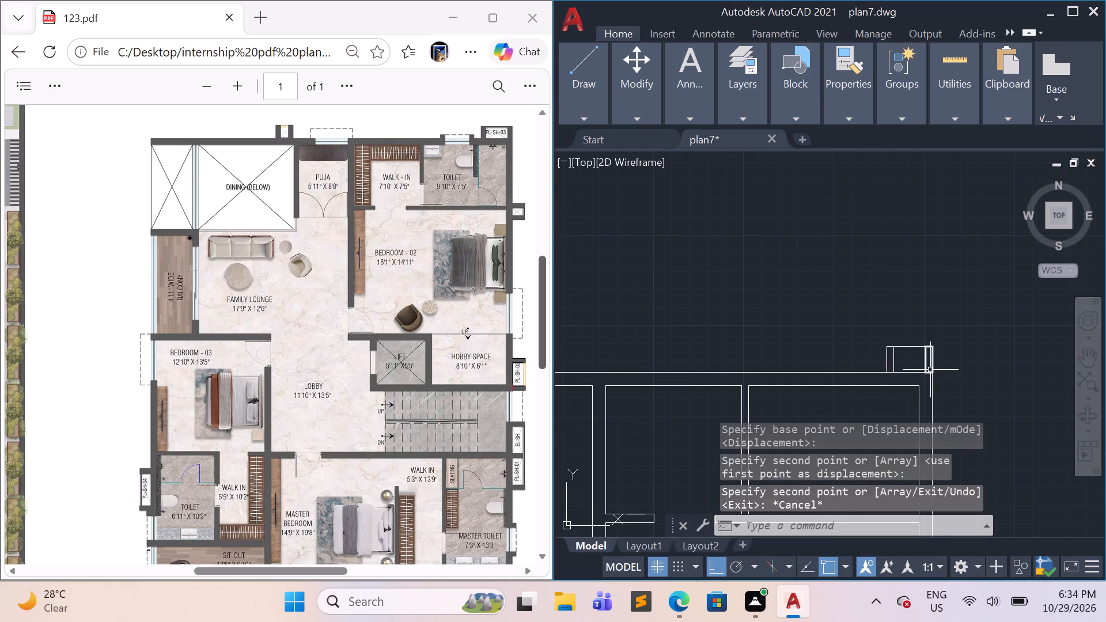
# Move the copied projection's west rectangle about 1'-1" further west along the north wall's outer face.
pyautogui.scroll(2, 930, 370)
pyautogui.click(859, 358)
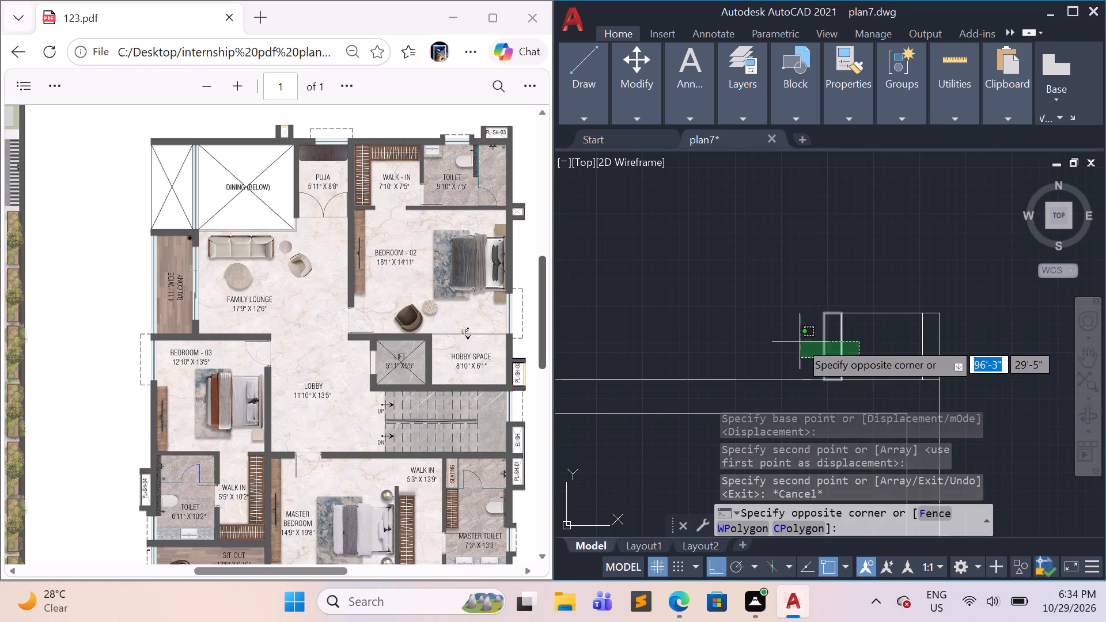
pyautogui.click(798, 340)
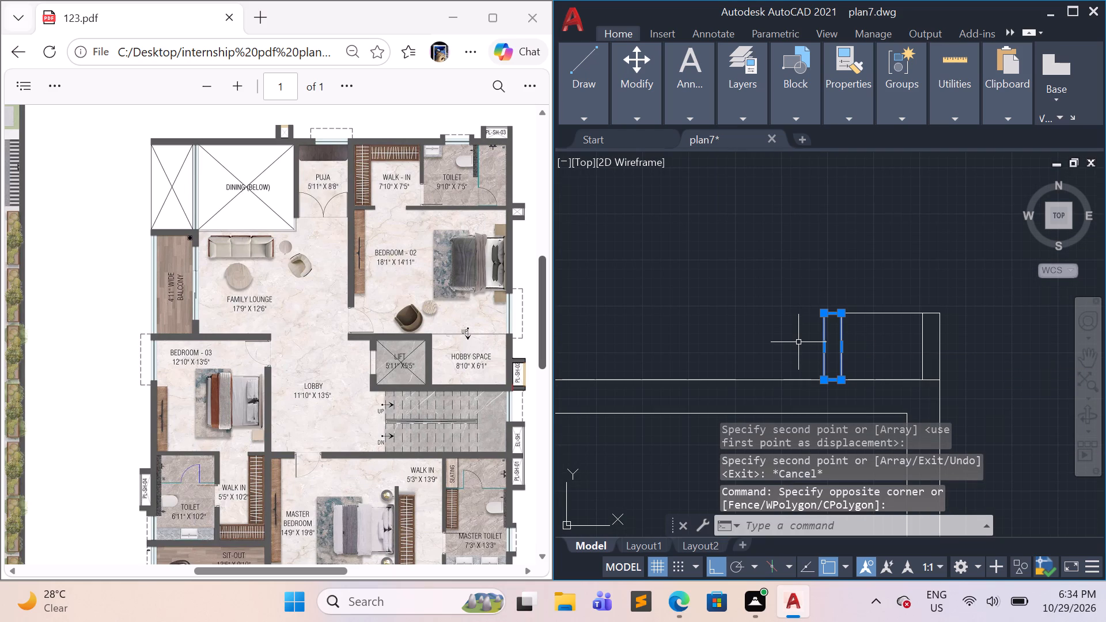
pyautogui.press('m')
pyautogui.press('Return')
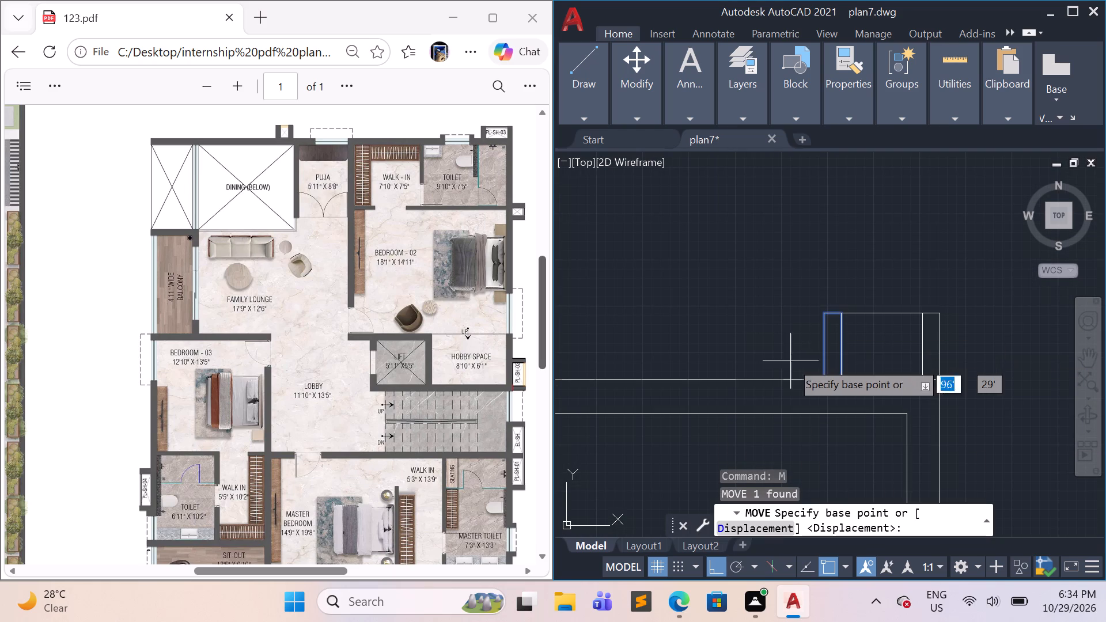
pyautogui.click(844, 378)
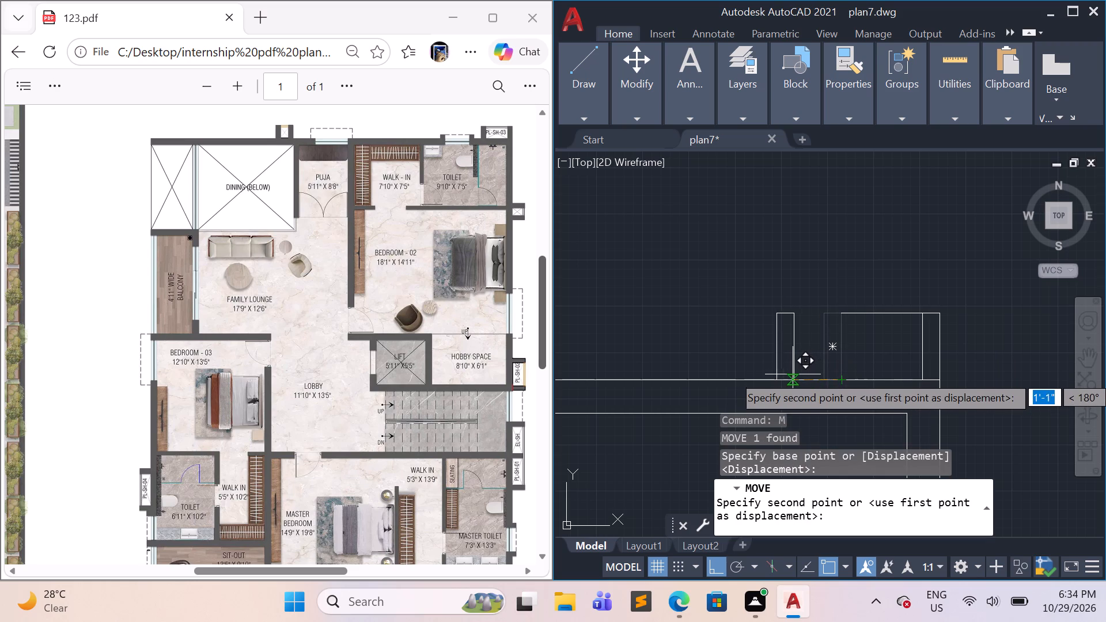
pyautogui.click(790, 374)
pyautogui.press('Escape')
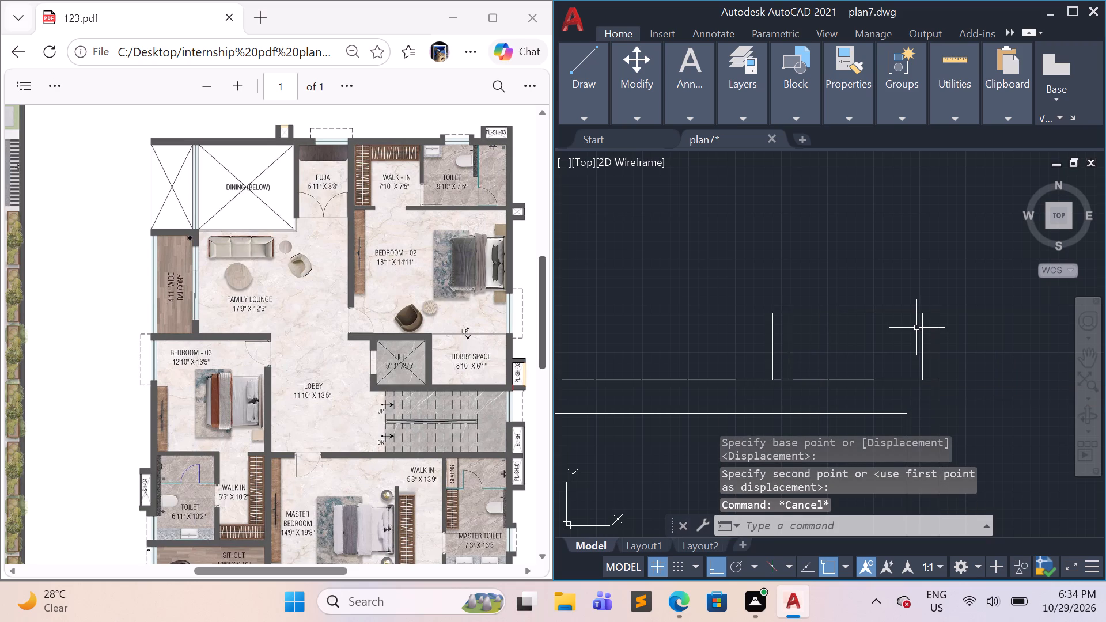
# Extend the northeast projection's top line west to meet the relocated small rectangle.
pyautogui.write('ex')
pyautogui.press('Return')
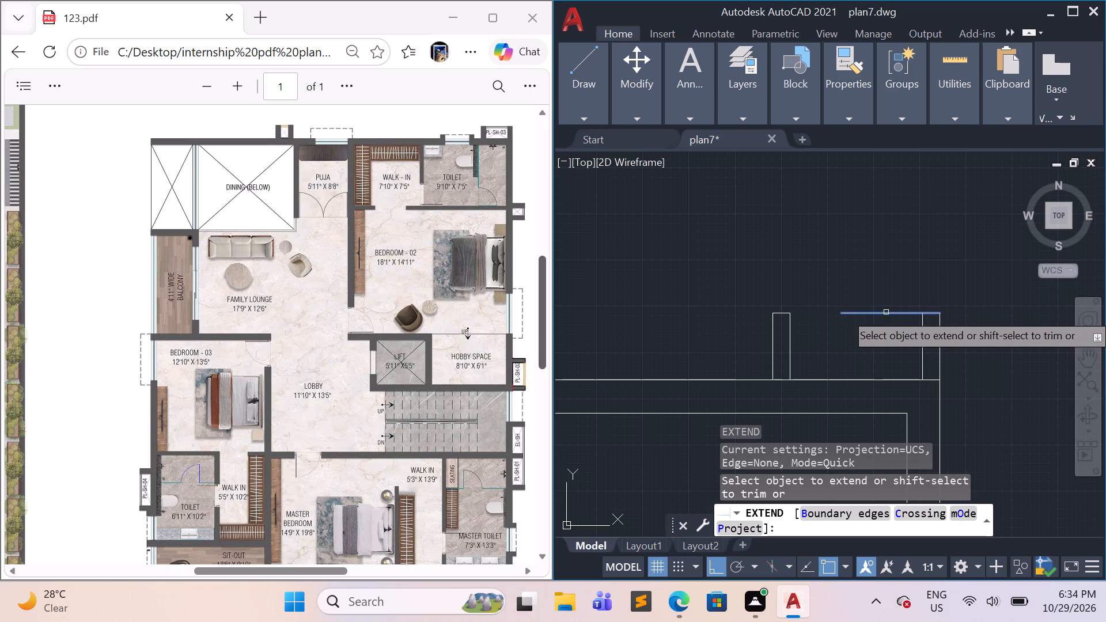
pyautogui.click(847, 312)
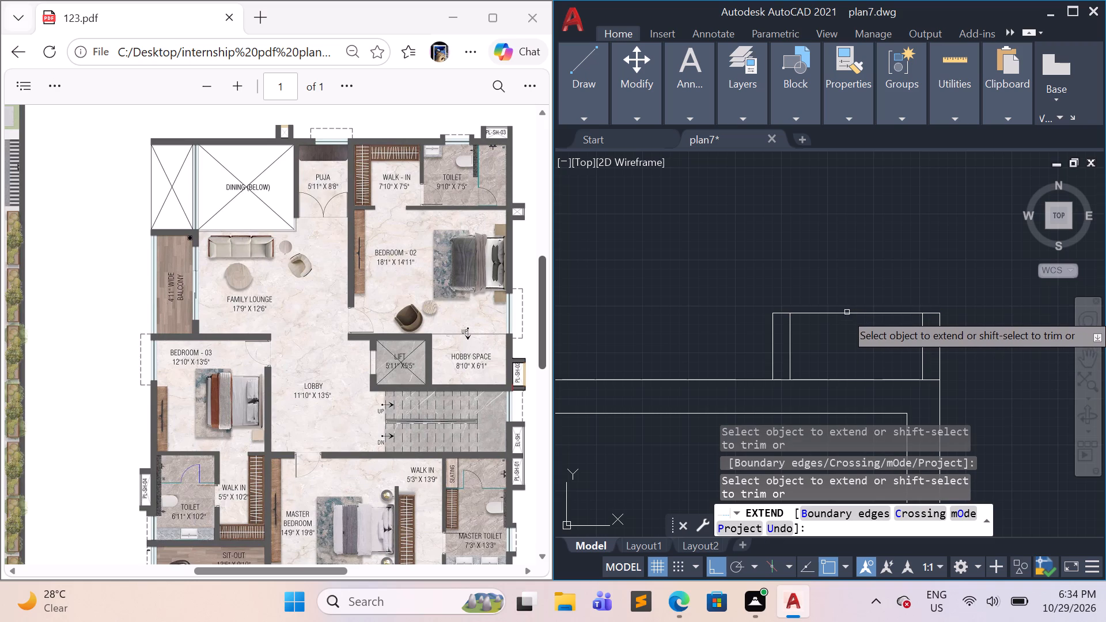
pyautogui.press('Escape')
pyautogui.press('Escape')
pyautogui.press('Escape')
pyautogui.press('Escape')
pyautogui.press('Escape')
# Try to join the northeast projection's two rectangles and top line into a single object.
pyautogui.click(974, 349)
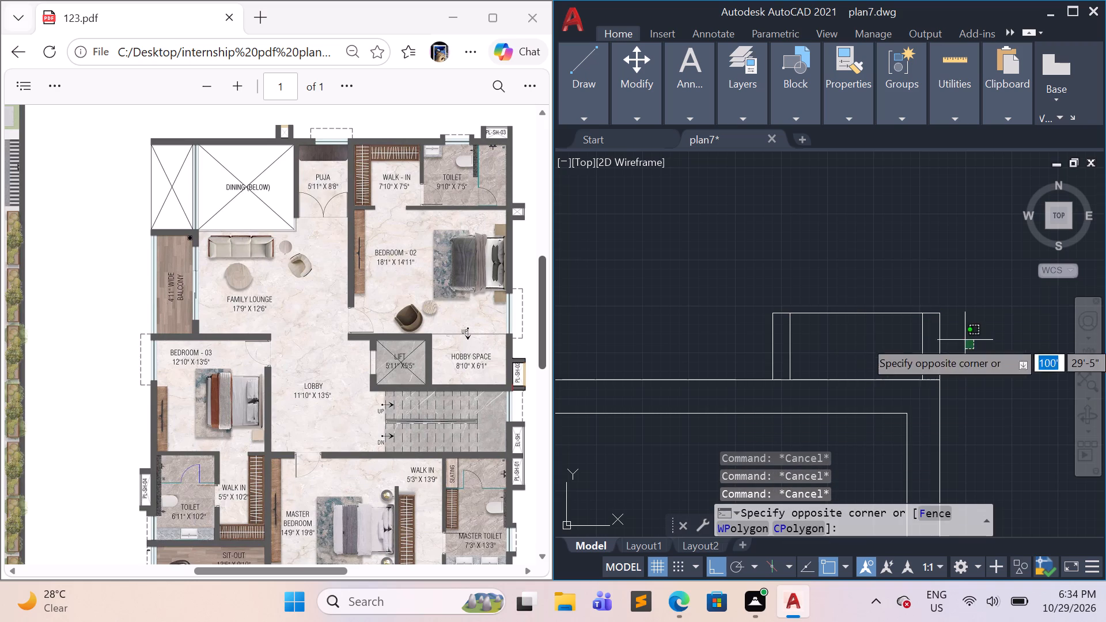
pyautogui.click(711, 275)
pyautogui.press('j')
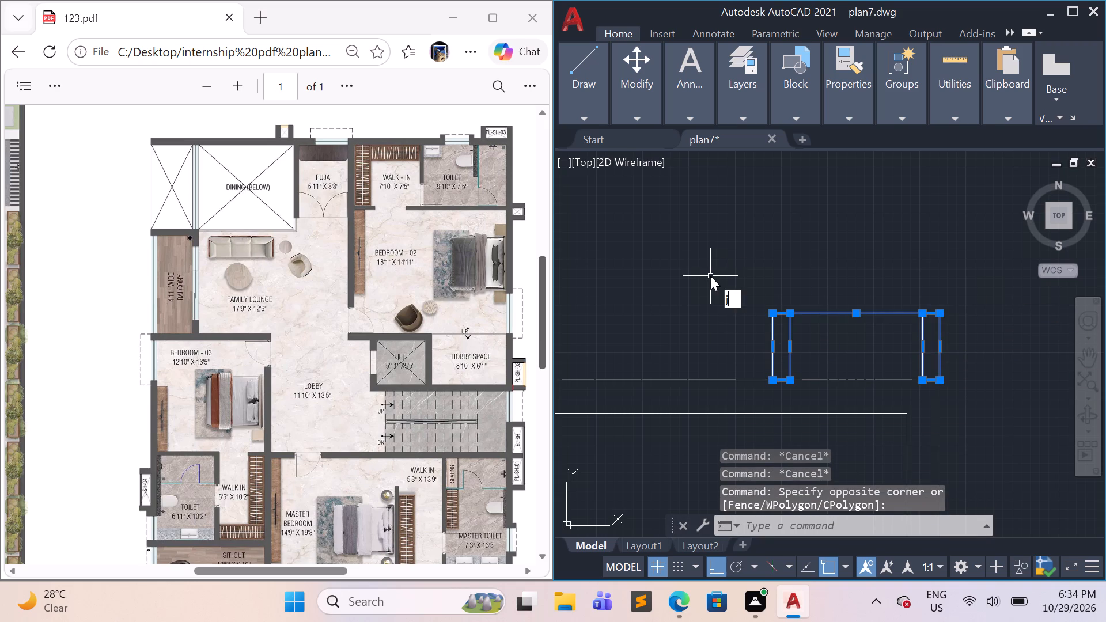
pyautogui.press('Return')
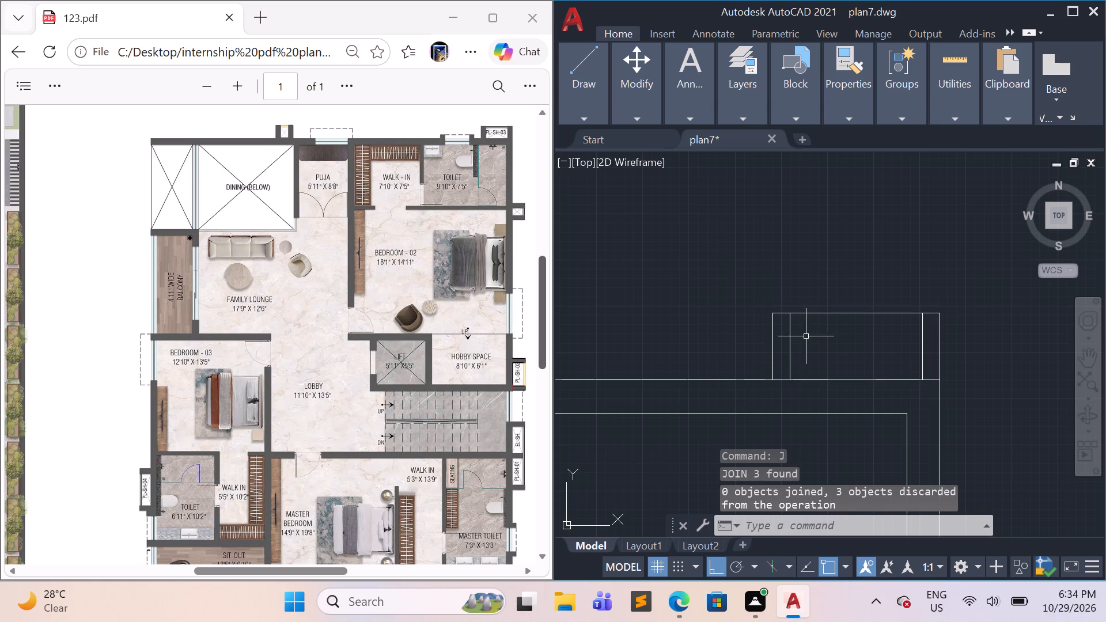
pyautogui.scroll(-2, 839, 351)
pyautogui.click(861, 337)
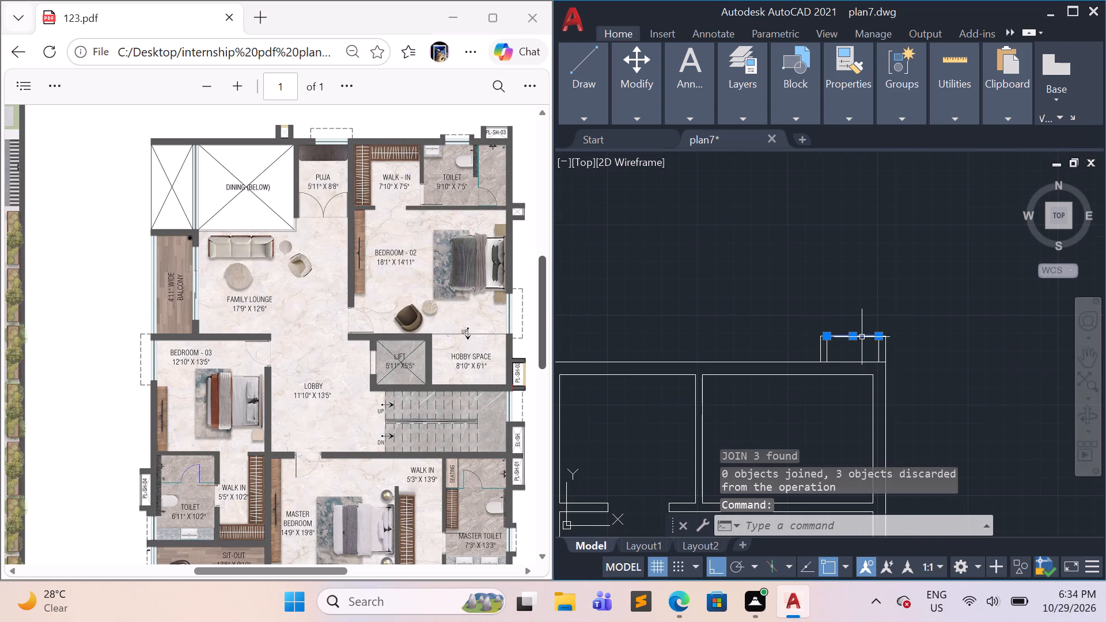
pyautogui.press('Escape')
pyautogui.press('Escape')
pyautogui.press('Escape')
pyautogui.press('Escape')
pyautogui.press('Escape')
# Draw a line 1'-0" north from the north wall's outer face, west of the northeast projection, continuing 9" west.
pyautogui.scroll(2, 866, 351)
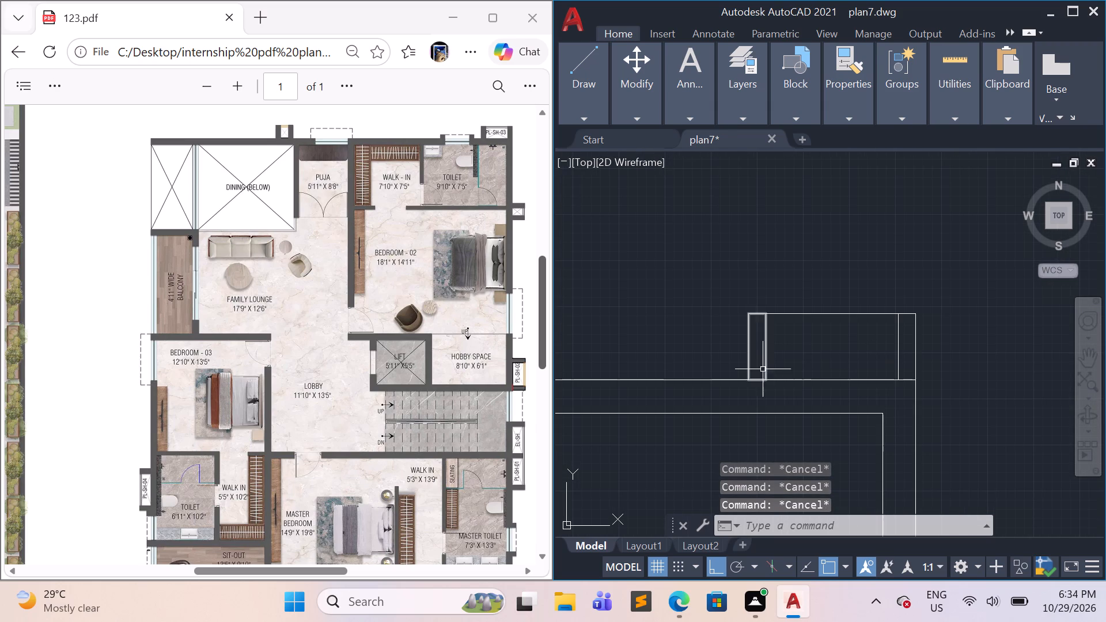
pyautogui.scroll(-2, 694, 351)
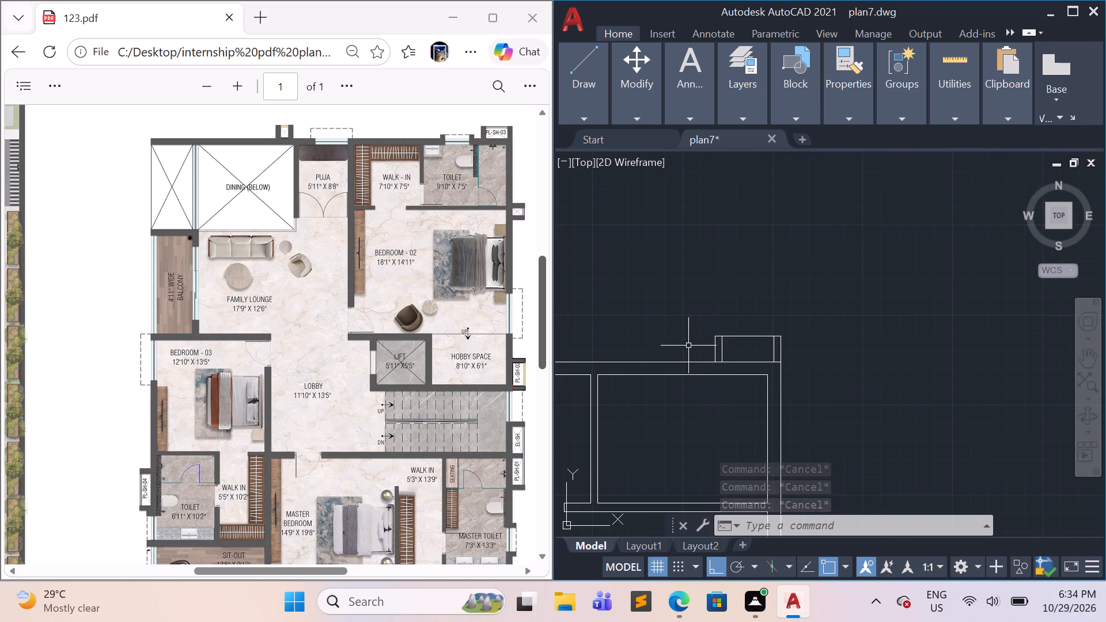
pyautogui.moveTo(660, 340); pyautogui.dragTo(723, 351, button='middle')
pyautogui.scroll(-1, 660, 340)
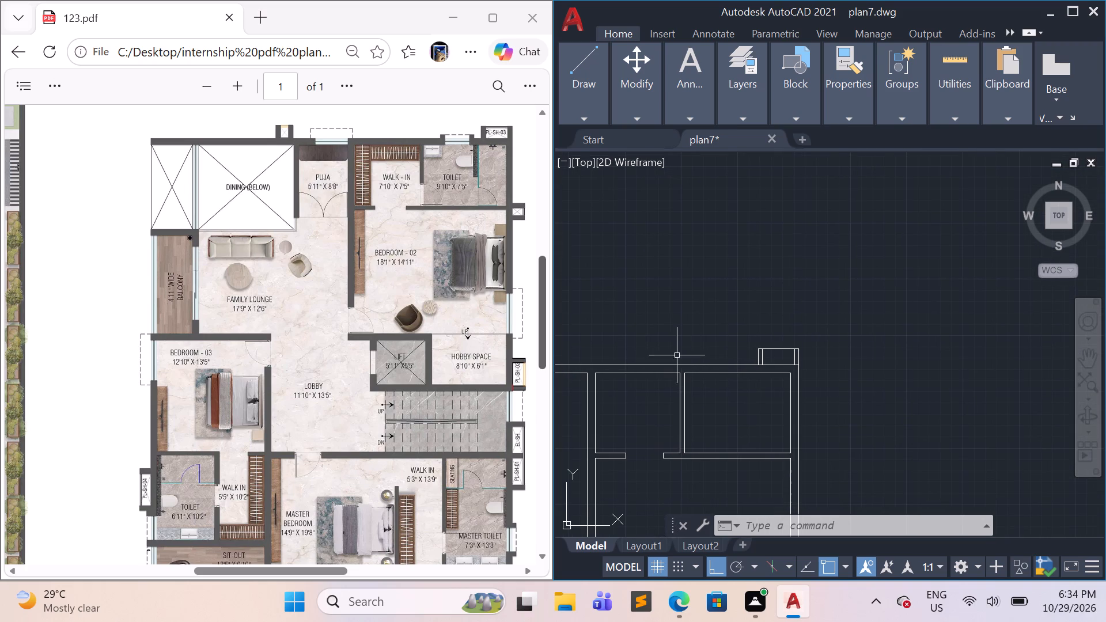
pyautogui.scroll(1, 734, 341)
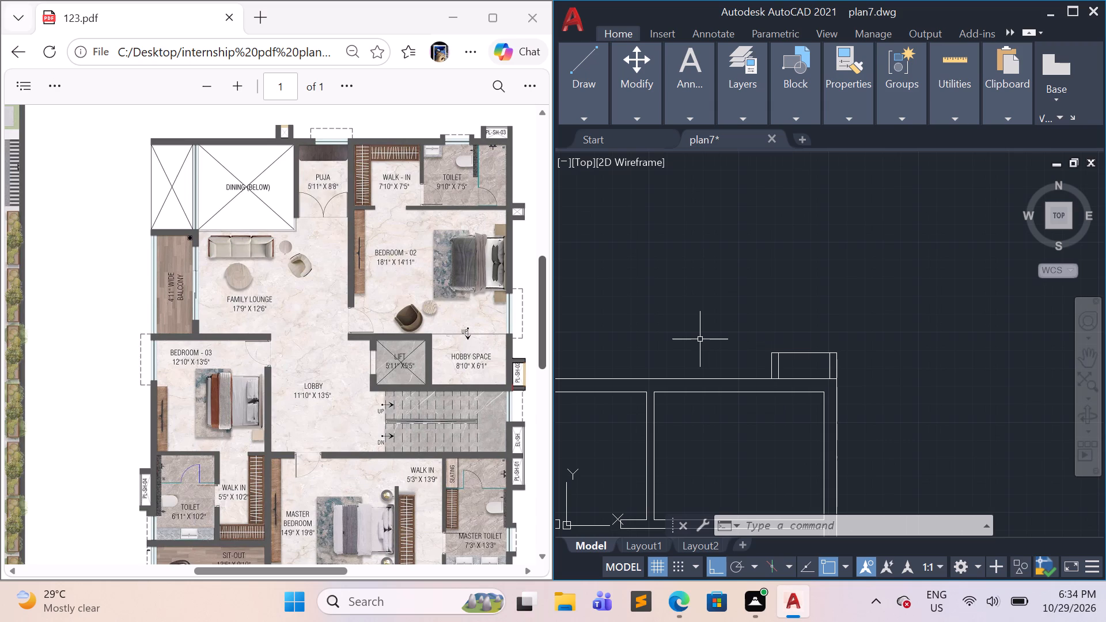
pyautogui.scroll(1, 743, 339)
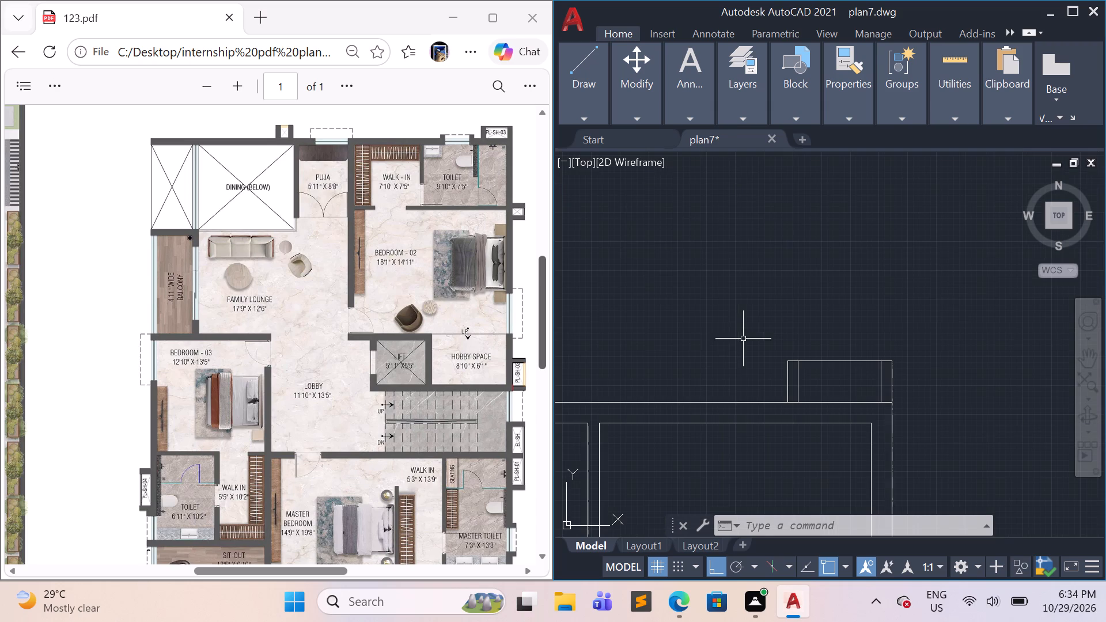
pyautogui.moveTo(706, 347); pyautogui.dragTo(815, 337, button='middle')
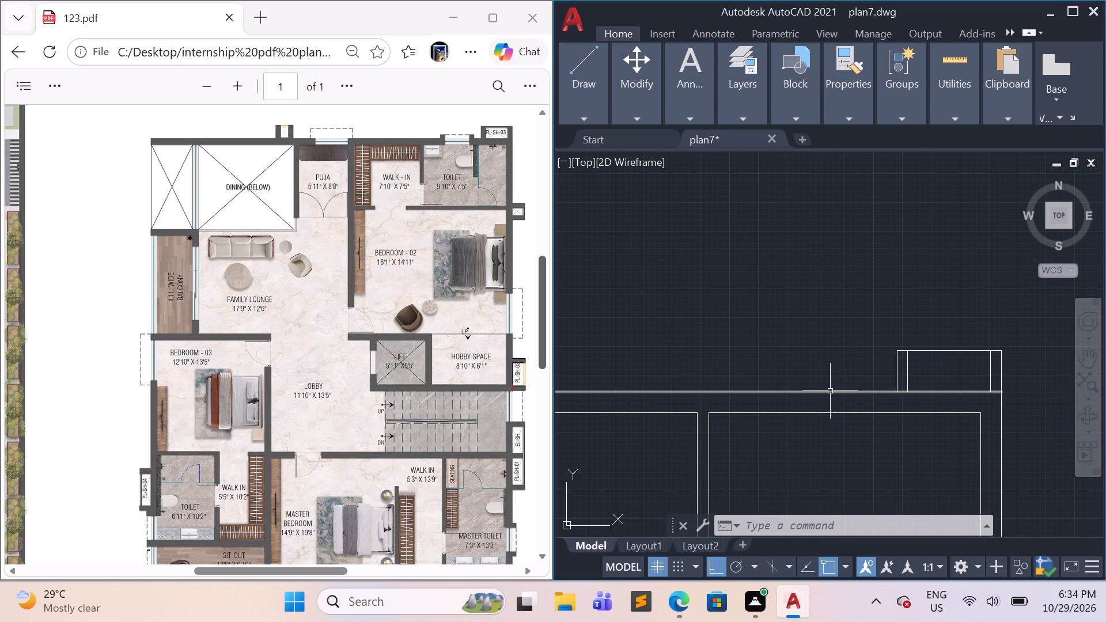
pyautogui.press('l')
pyautogui.press('Return')
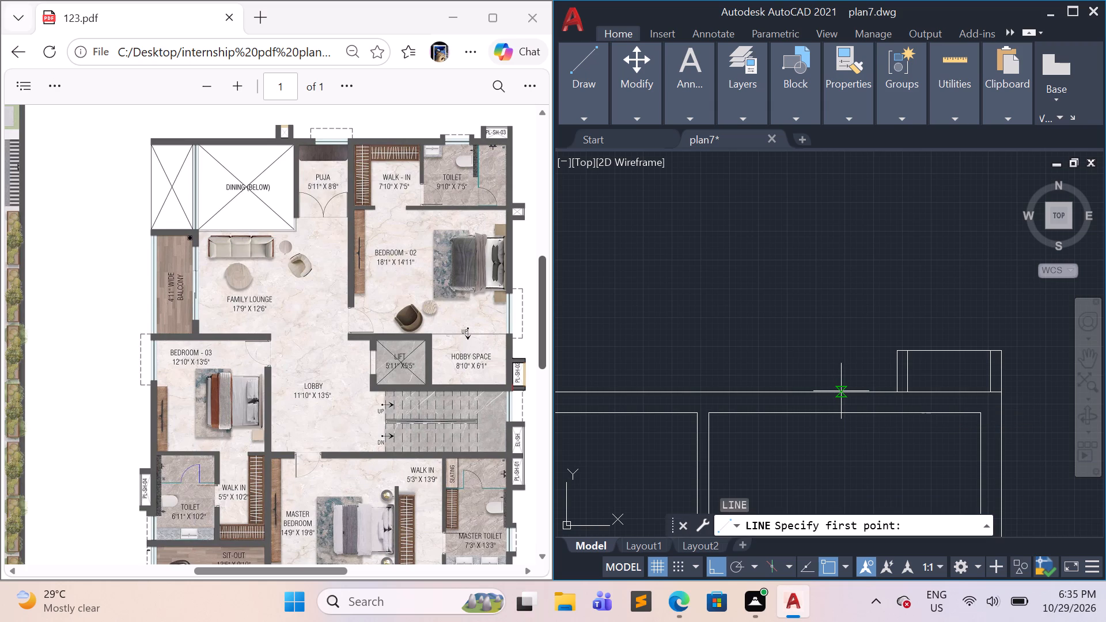
pyautogui.click(841, 391)
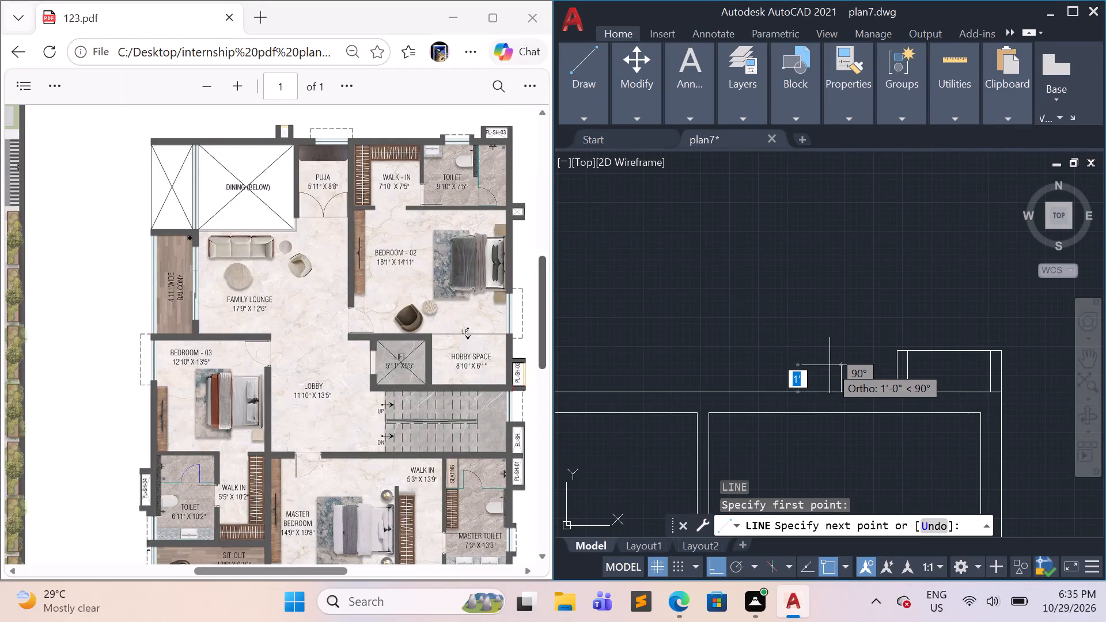
pyautogui.click(829, 365)
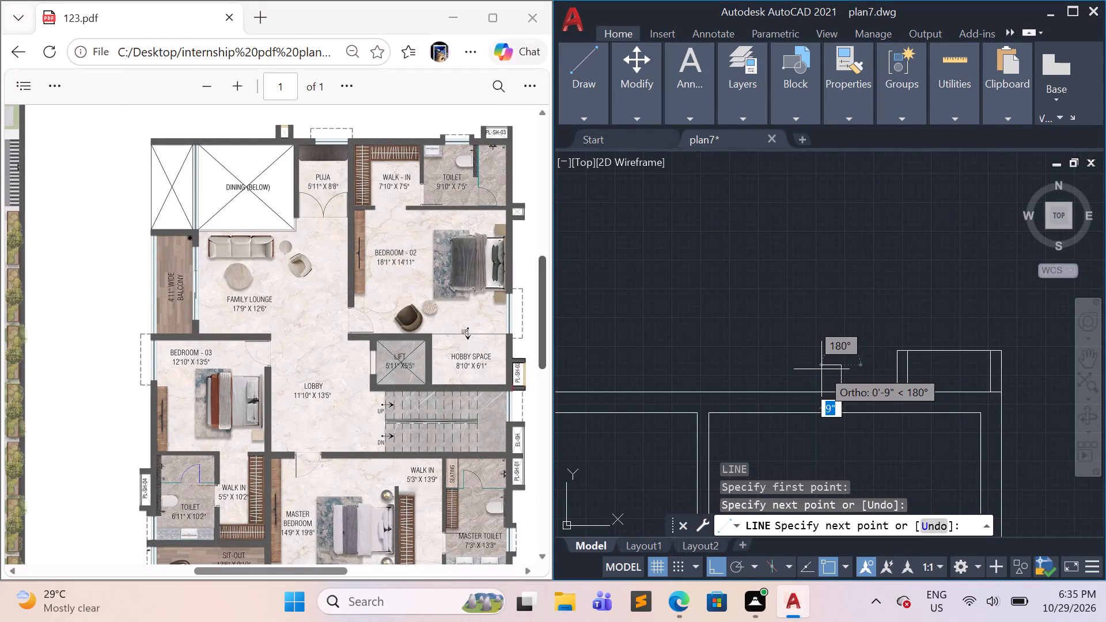
pyautogui.click(821, 369)
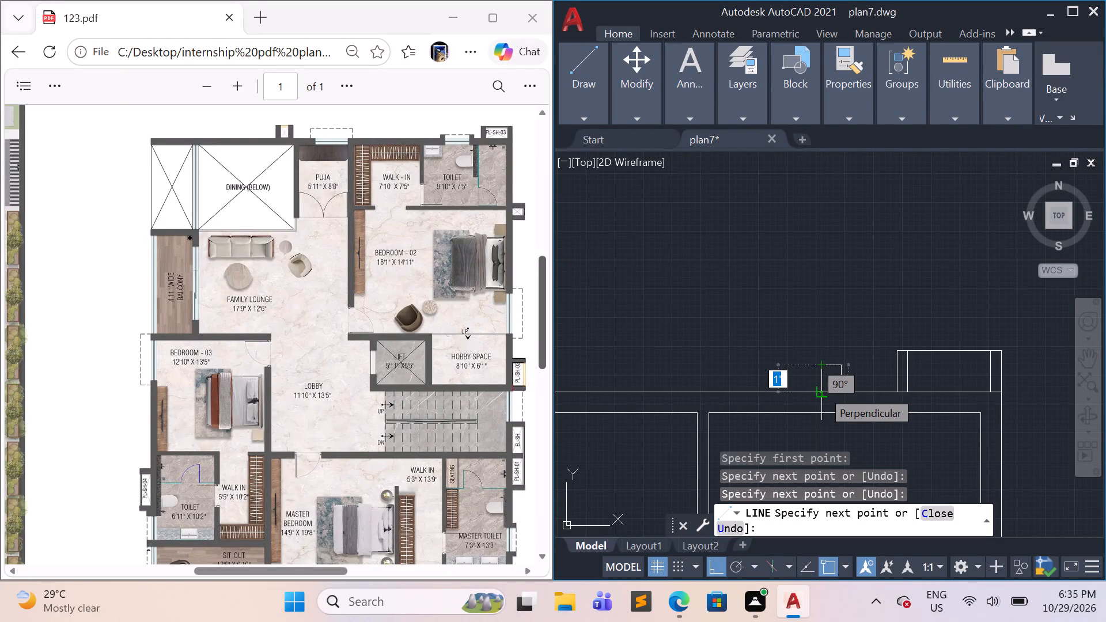
pyautogui.press('Escape')
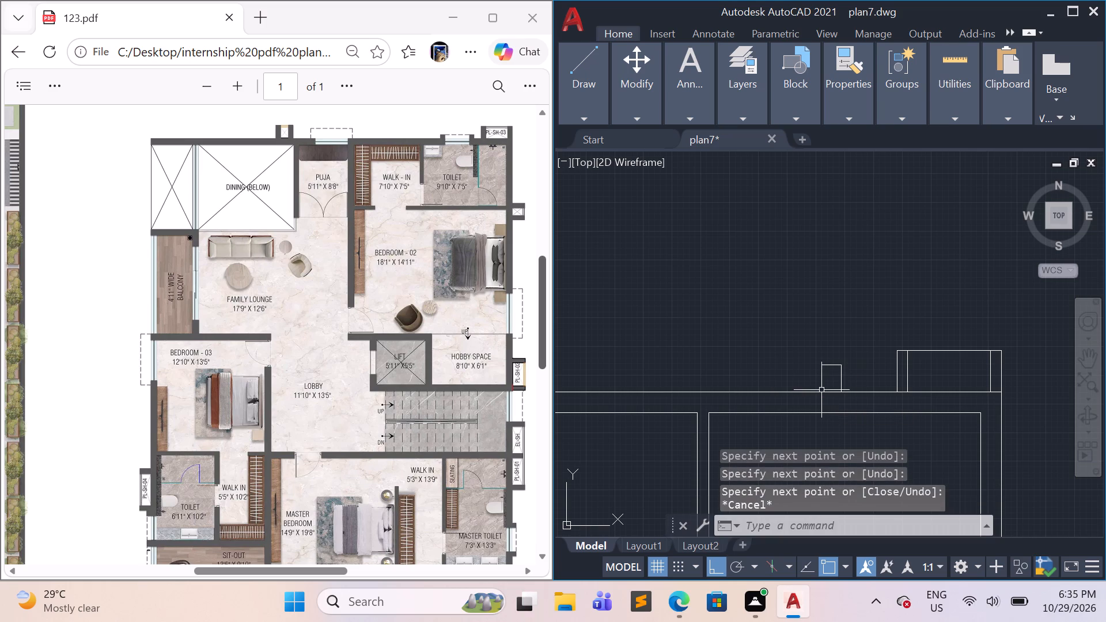
# Erase the two short lines just drawn on the north wall's outer face, west of the northeast projection.
pyautogui.click(838, 382)
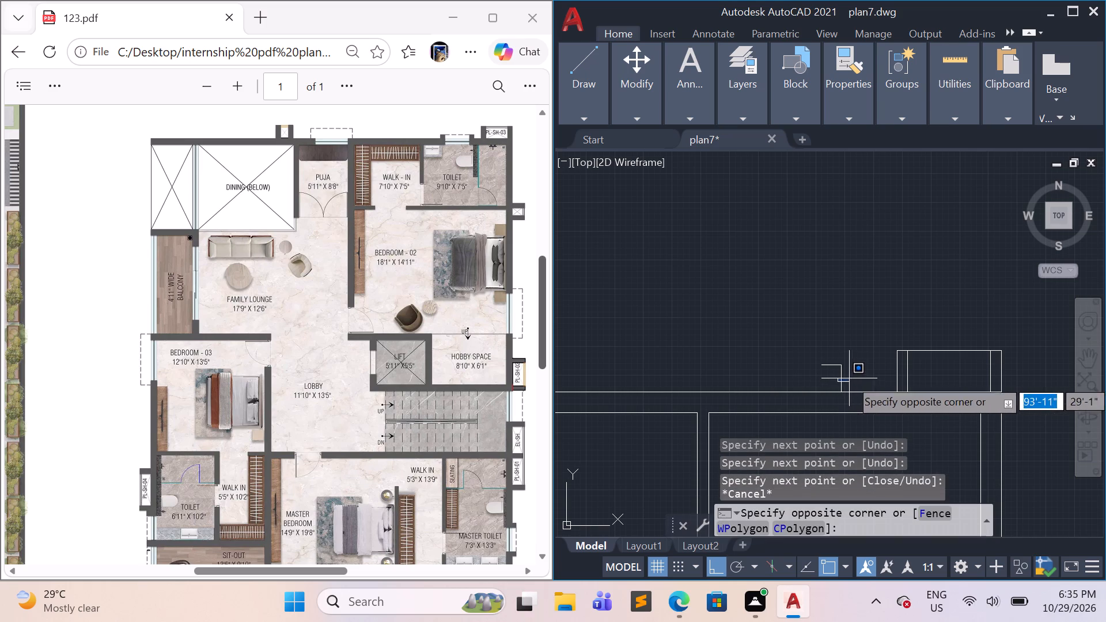
pyautogui.click(849, 376)
pyautogui.click(826, 361)
pyautogui.click(851, 378)
pyautogui.click(850, 379)
pyautogui.click(831, 362)
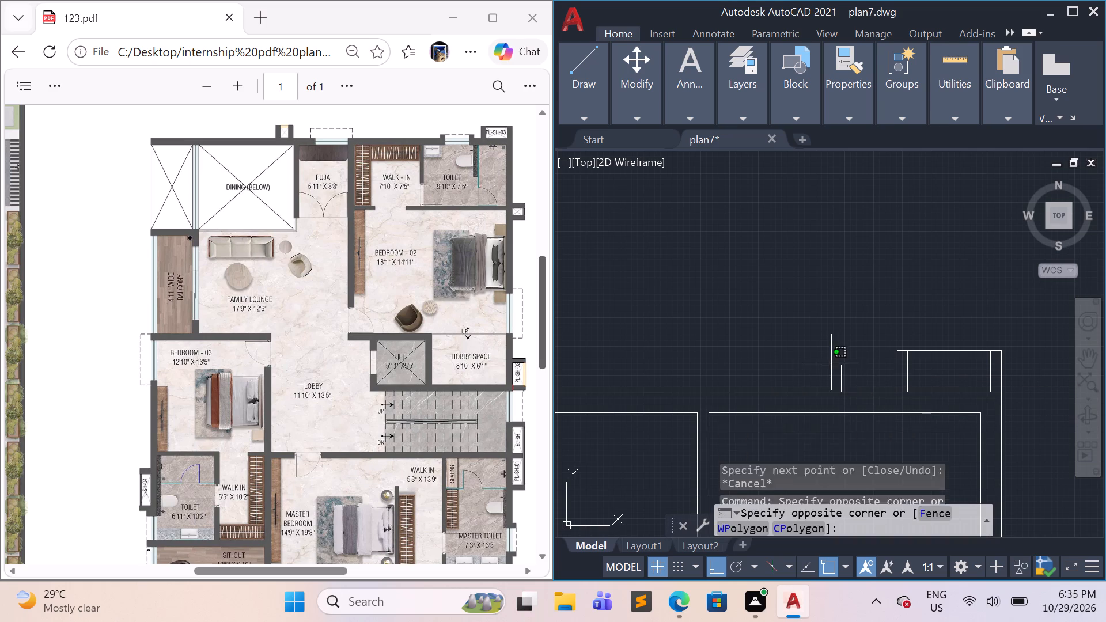
pyautogui.press('Escape')
pyautogui.click(850, 381)
pyautogui.click(825, 356)
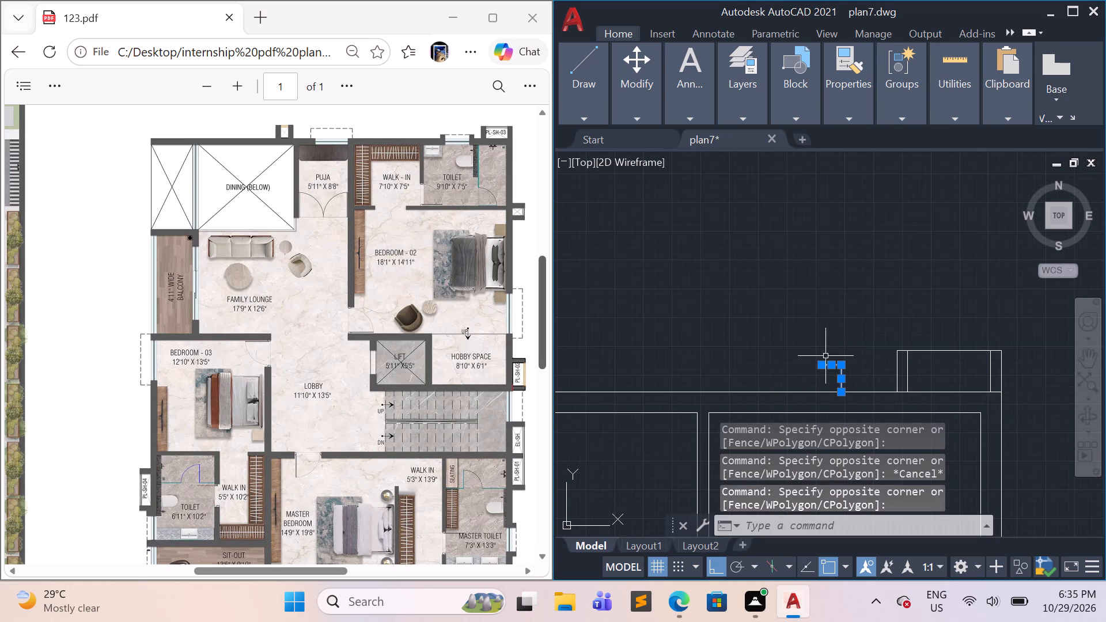
pyautogui.press('e')
pyautogui.press('Return')
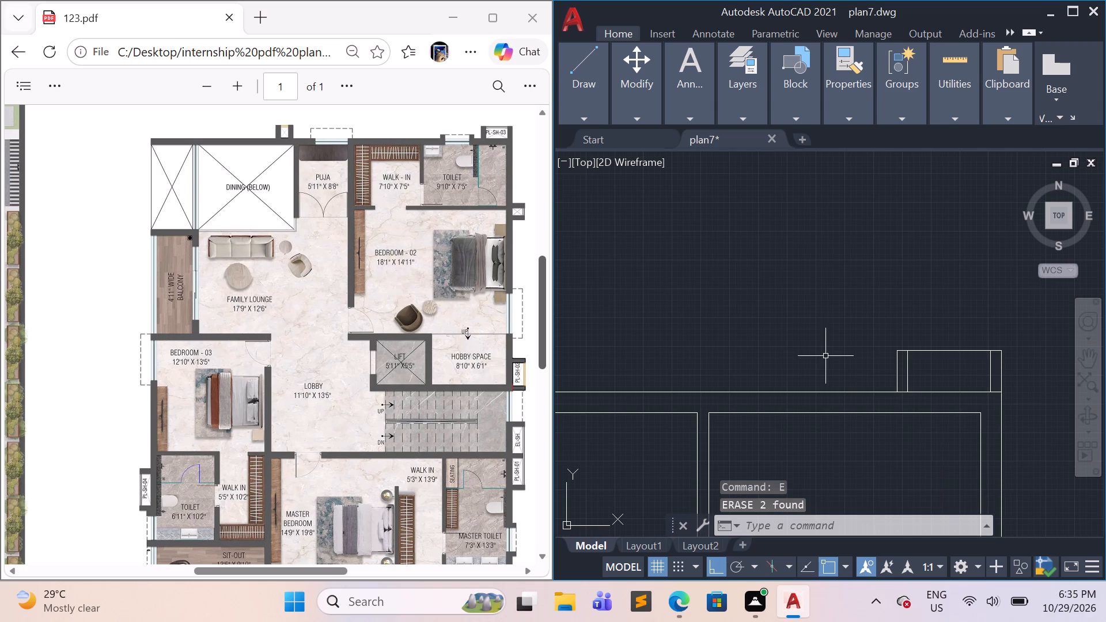
# Draw a rectangle about 6" wide and 10" tall on the north wall's outer face, just west of the northeast projection.
pyautogui.write('rec')
pyautogui.press('Return')
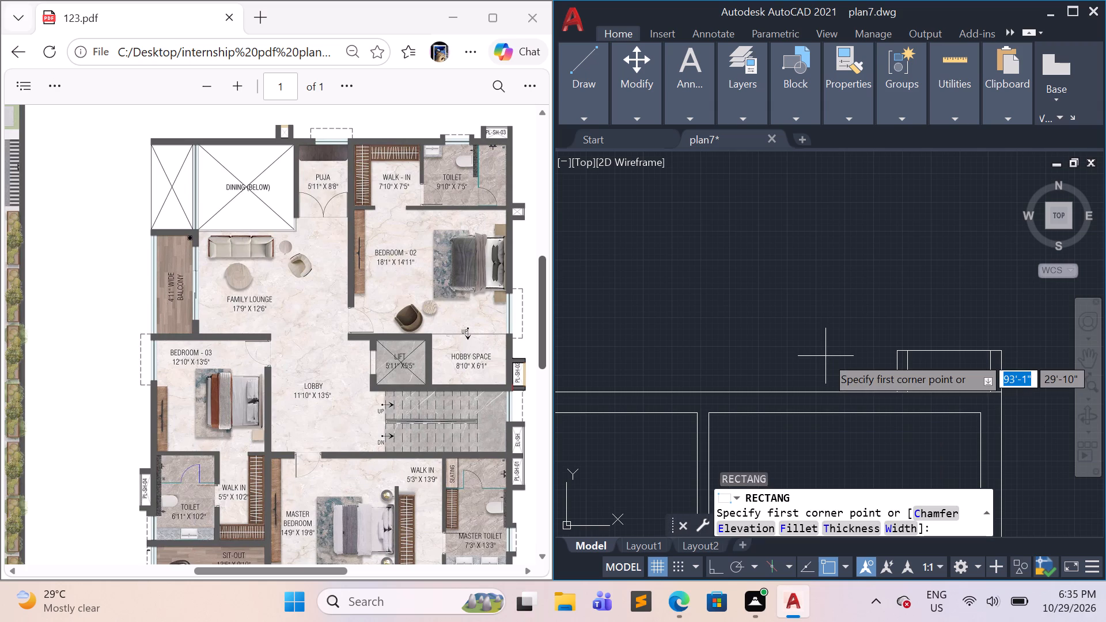
pyautogui.click(869, 393)
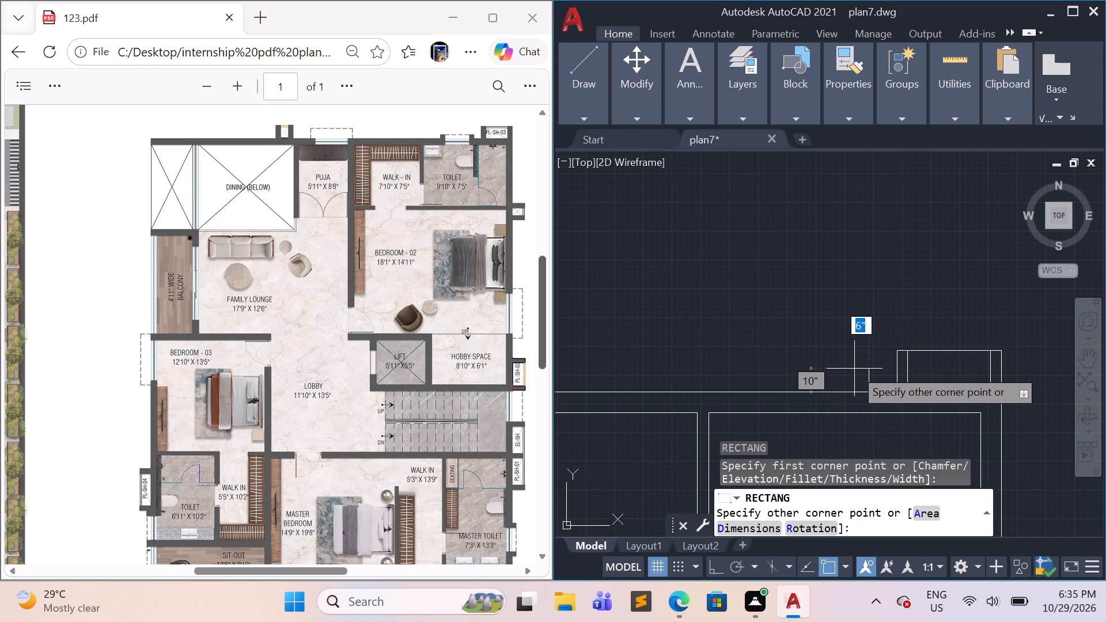
pyautogui.click(854, 369)
pyautogui.press('Escape')
# Copy the small north-wall rectangle about 3'-0" west along the wall's outer face.
pyautogui.click(877, 382)
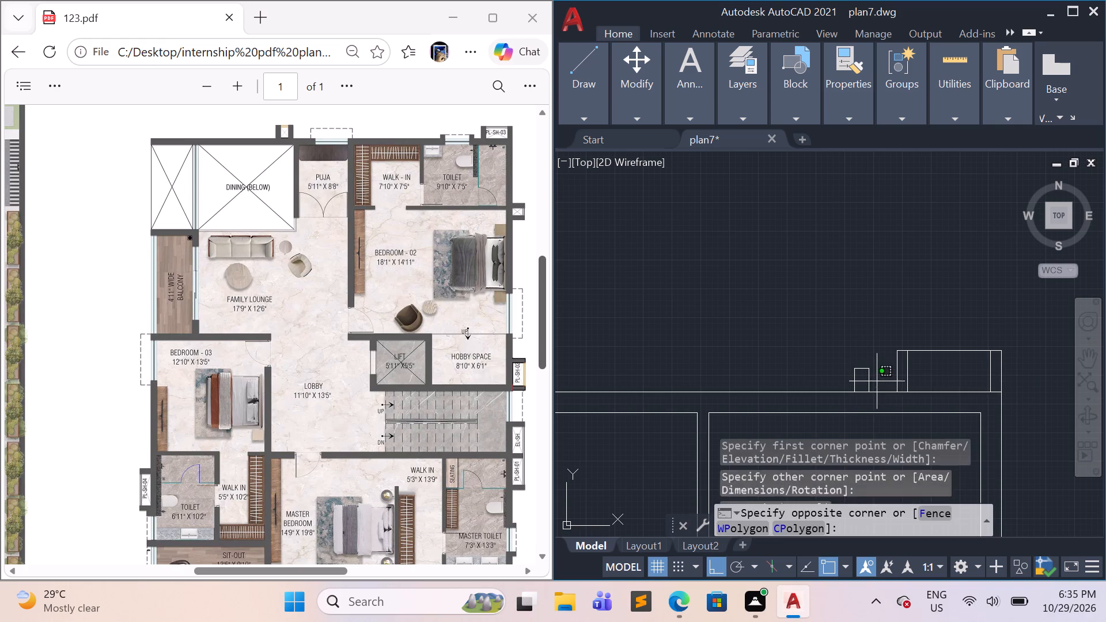
pyautogui.click(853, 374)
pyautogui.write('co')
pyautogui.press('Return')
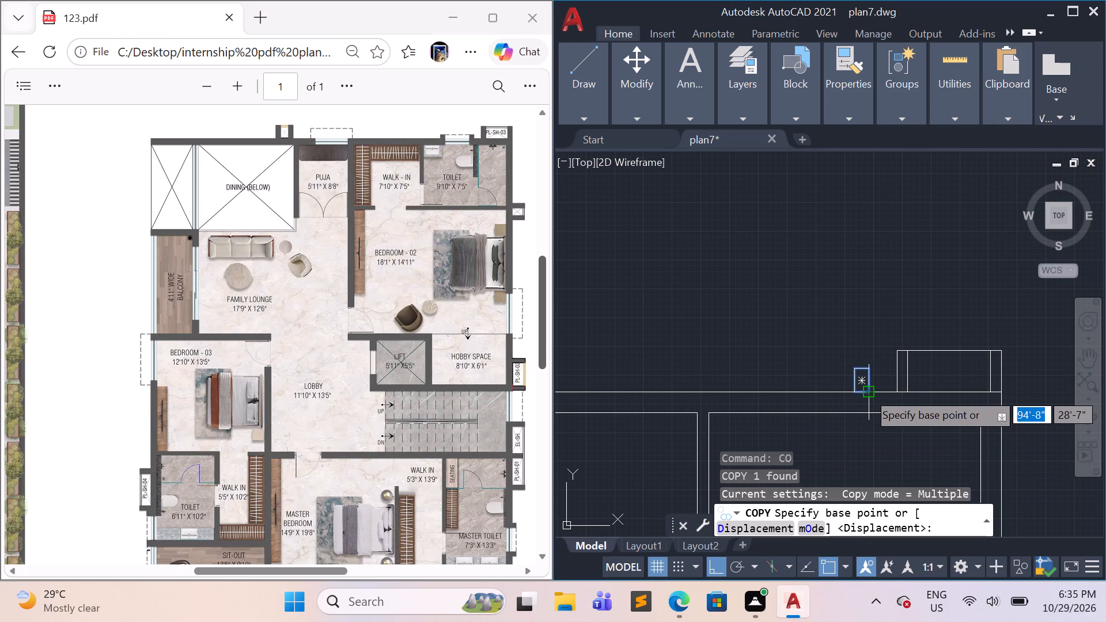
pyautogui.click(867, 392)
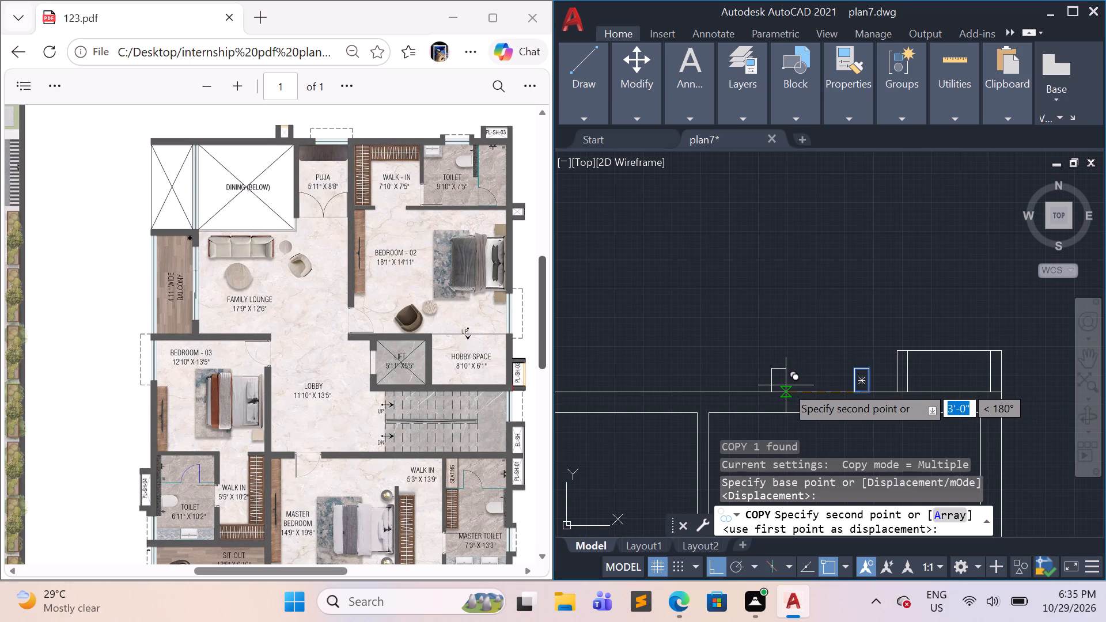
pyautogui.click(786, 385)
pyautogui.press('Escape')
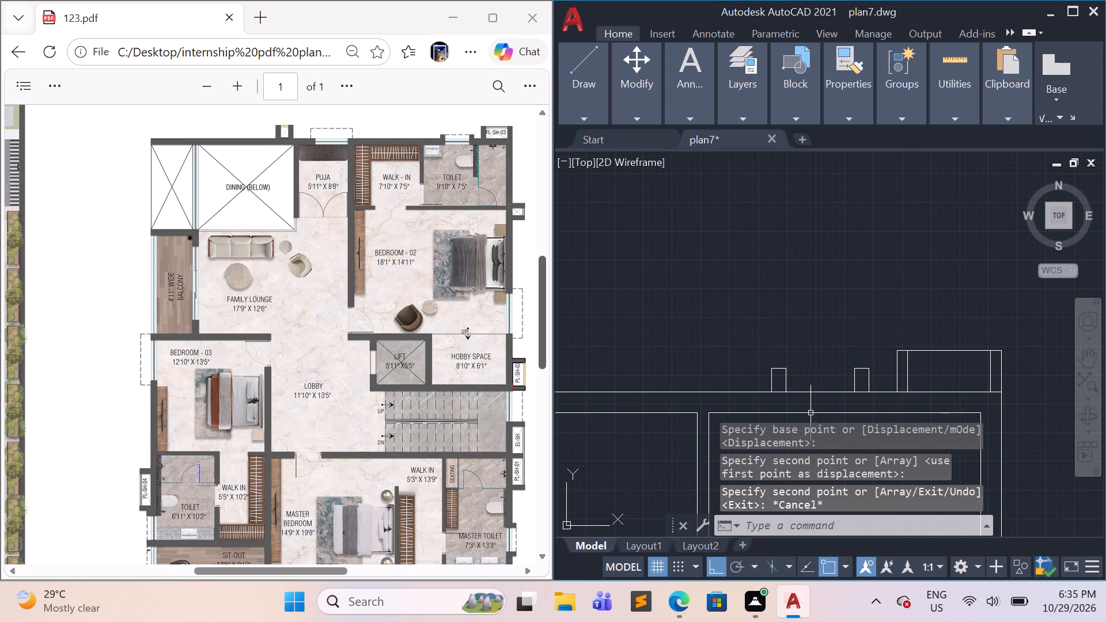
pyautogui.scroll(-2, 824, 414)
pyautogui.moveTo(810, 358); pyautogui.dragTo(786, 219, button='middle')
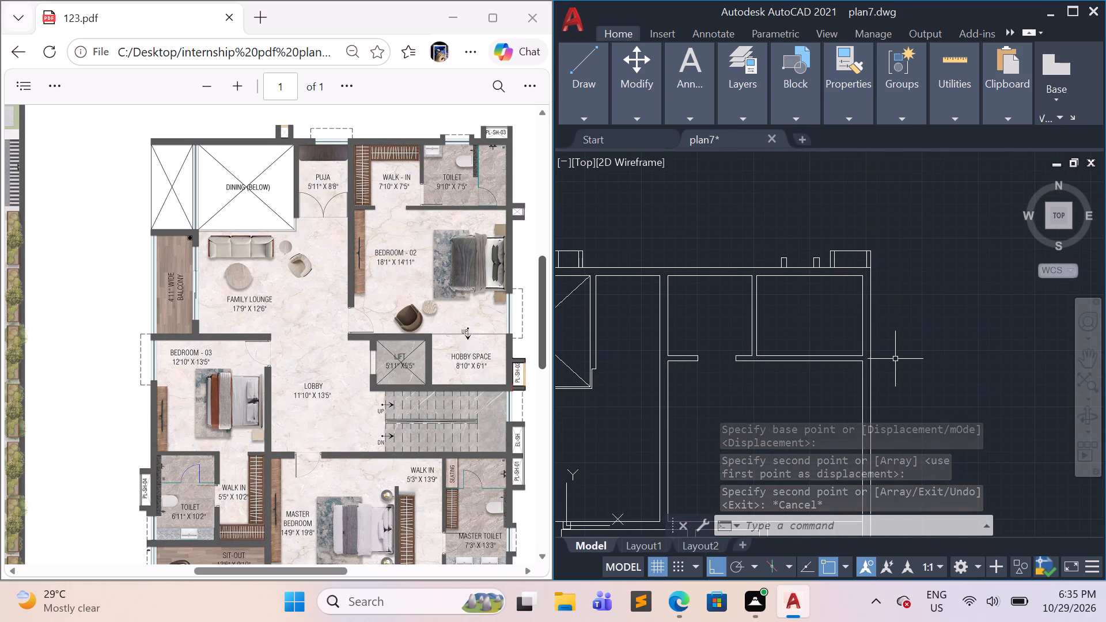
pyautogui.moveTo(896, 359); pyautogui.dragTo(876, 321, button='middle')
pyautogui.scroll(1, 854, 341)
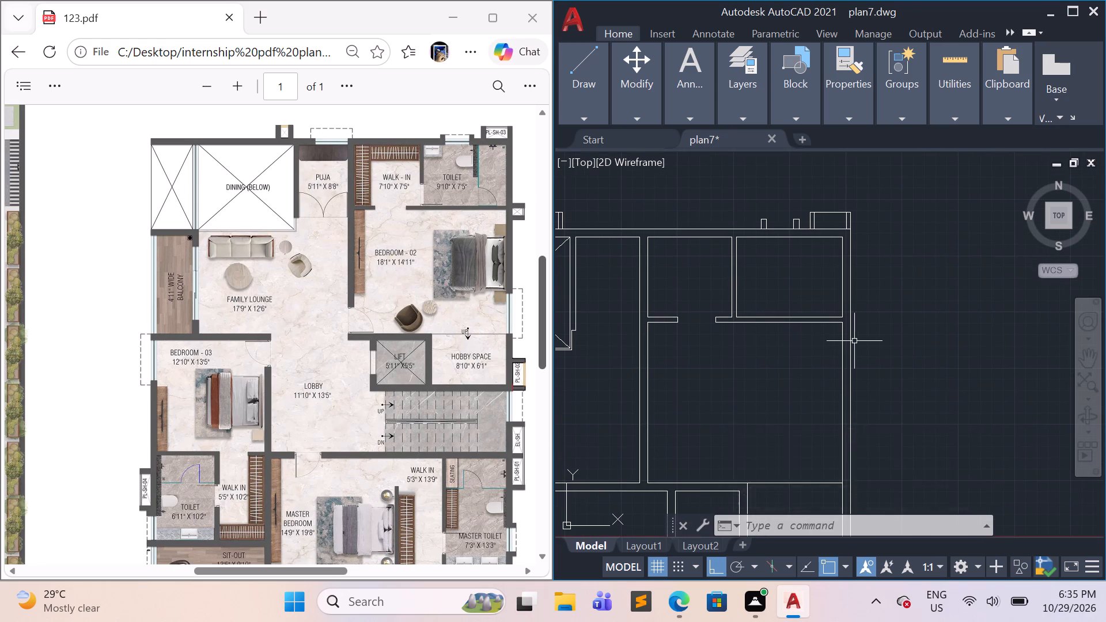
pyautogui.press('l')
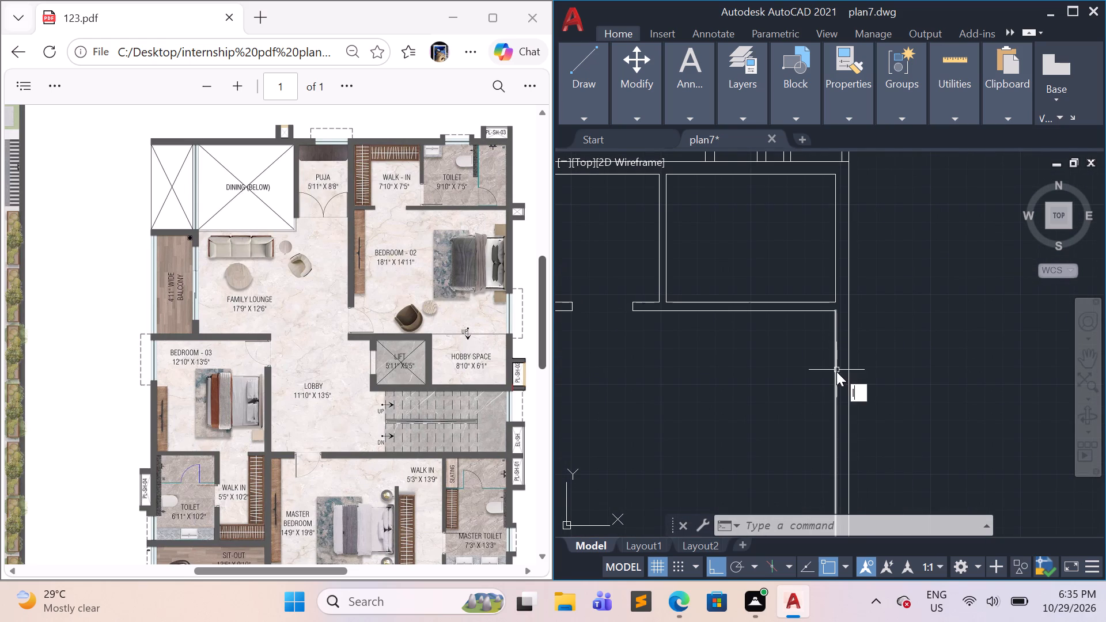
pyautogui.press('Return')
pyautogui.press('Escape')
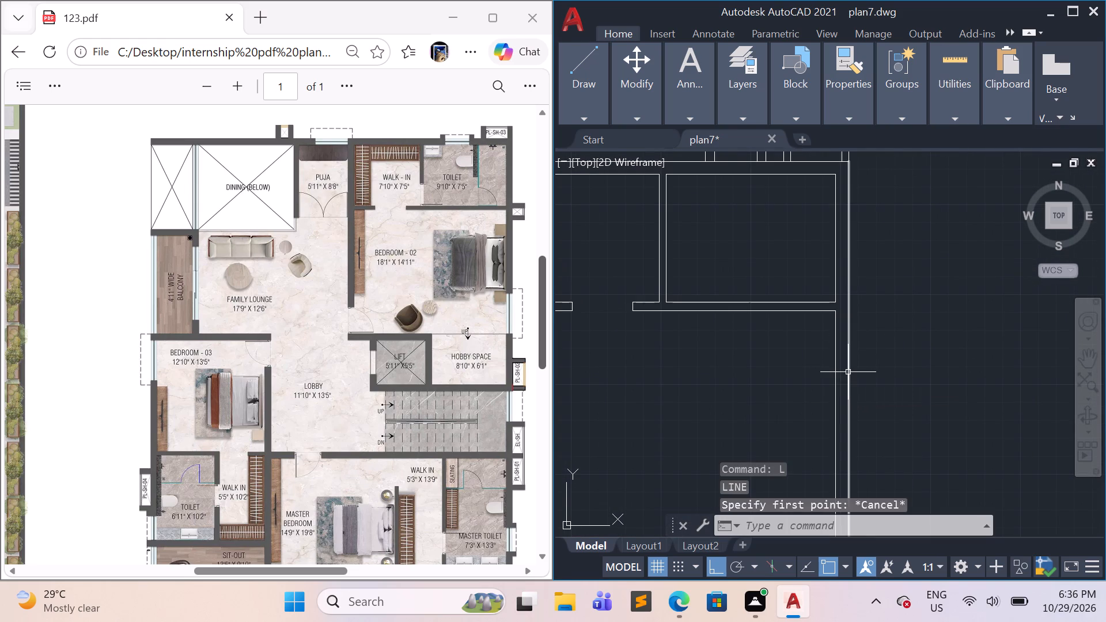
# Draw a 6" thick rectangle projecting from the east wall's outer face, aligned with the wall between the toilet and Bedroom-02.
pyautogui.write('re')
pyautogui.press('c')
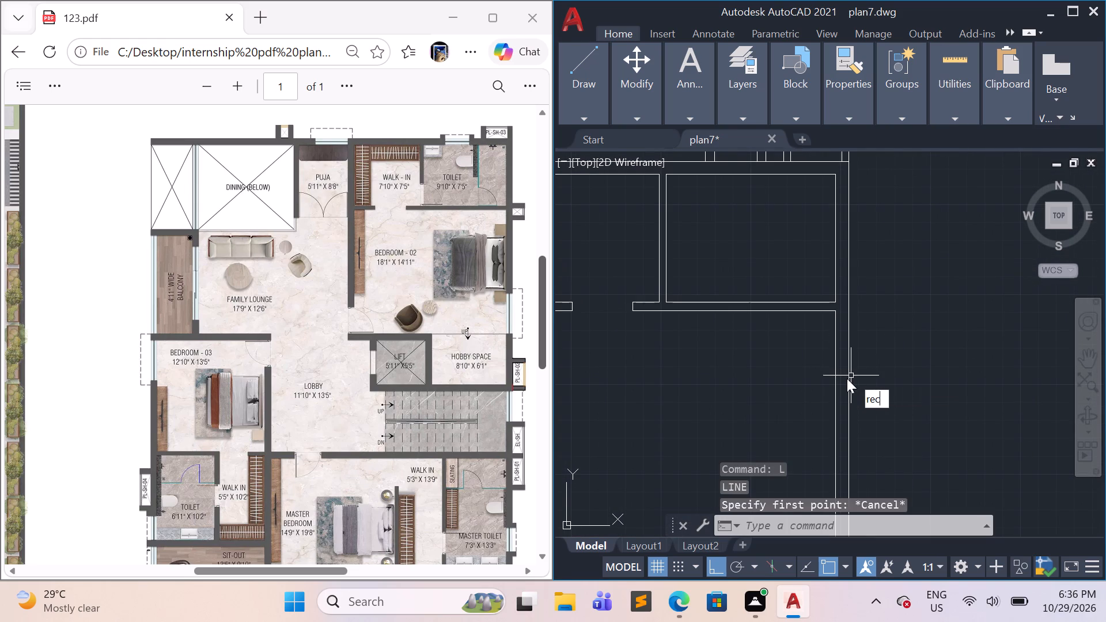
pyautogui.click(916, 414)
pyautogui.click(854, 304)
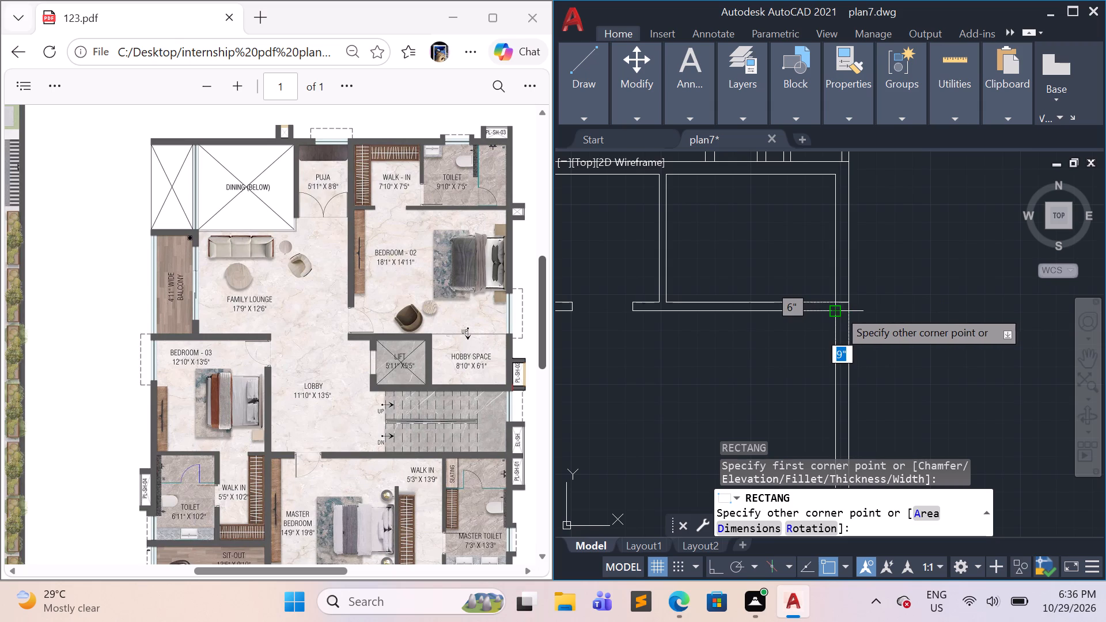
pyautogui.click(887, 313)
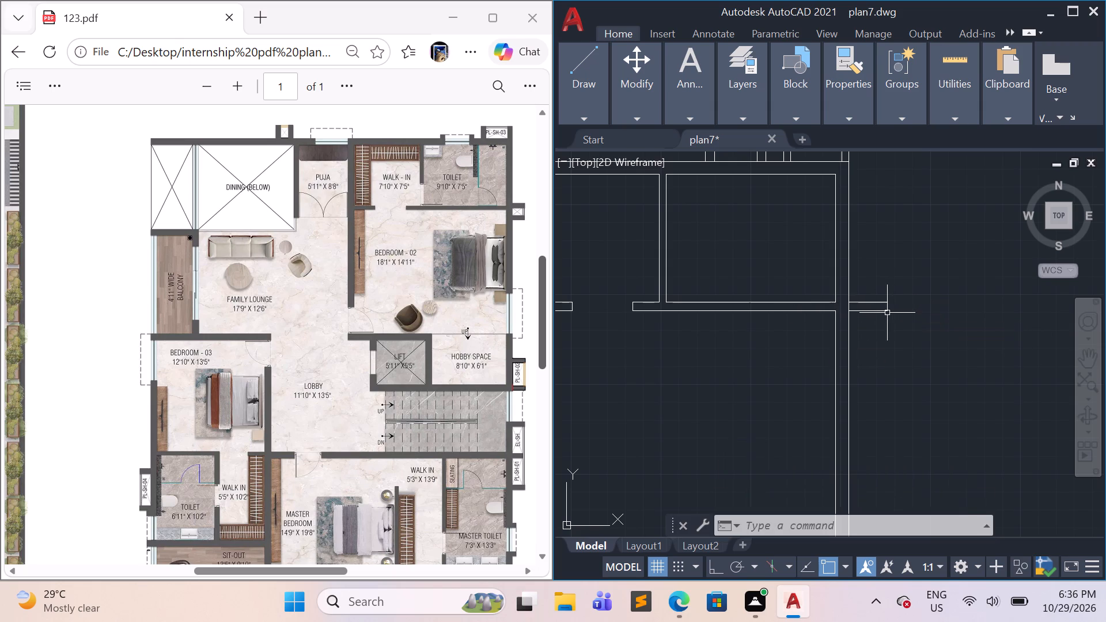
pyautogui.press('Escape')
pyautogui.press('Escape')
pyautogui.press('Escape')
pyautogui.press('Escape')
pyautogui.press('Escape')
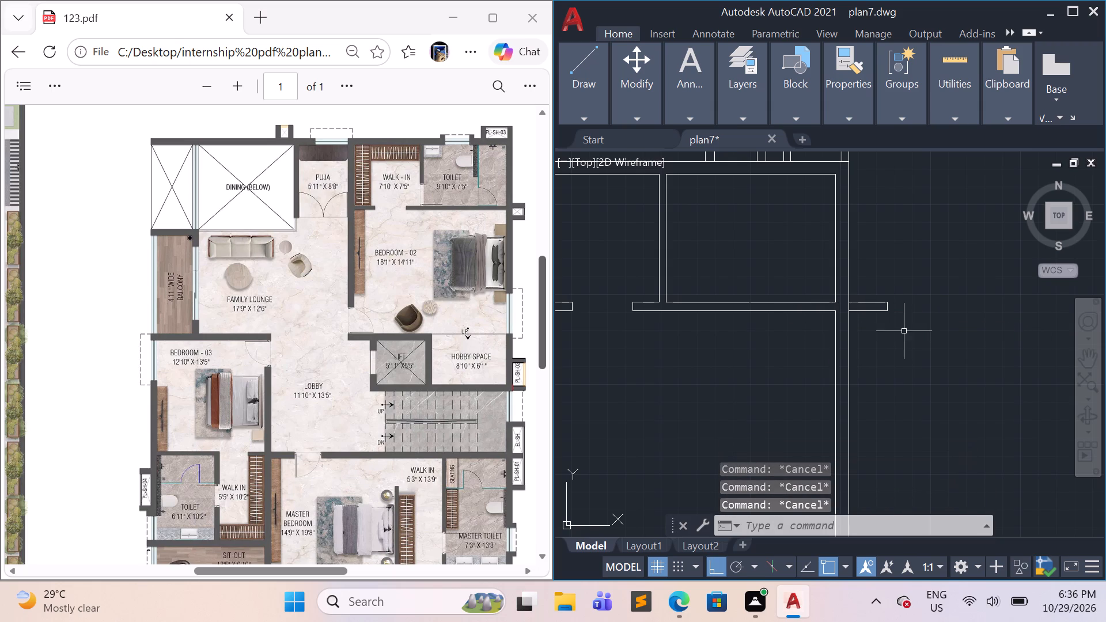
# Copy the east-wall rectangle about 3'-1" south along the wall's outer face.
pyautogui.click(904, 331)
pyautogui.click(872, 287)
pyautogui.press('c')
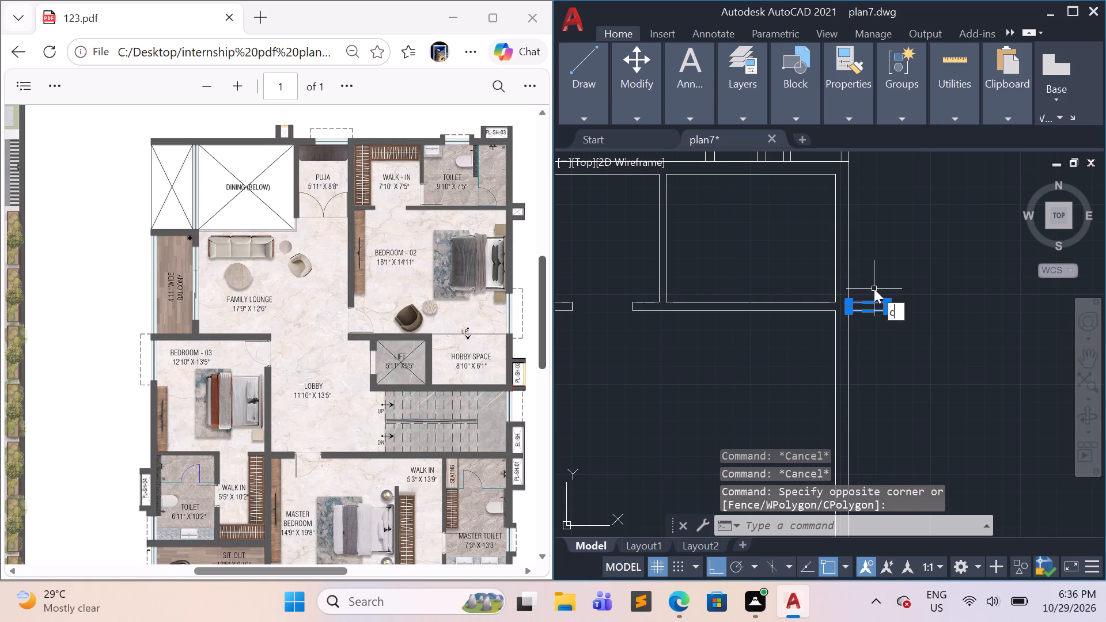
pyautogui.press('o')
pyautogui.press('Return')
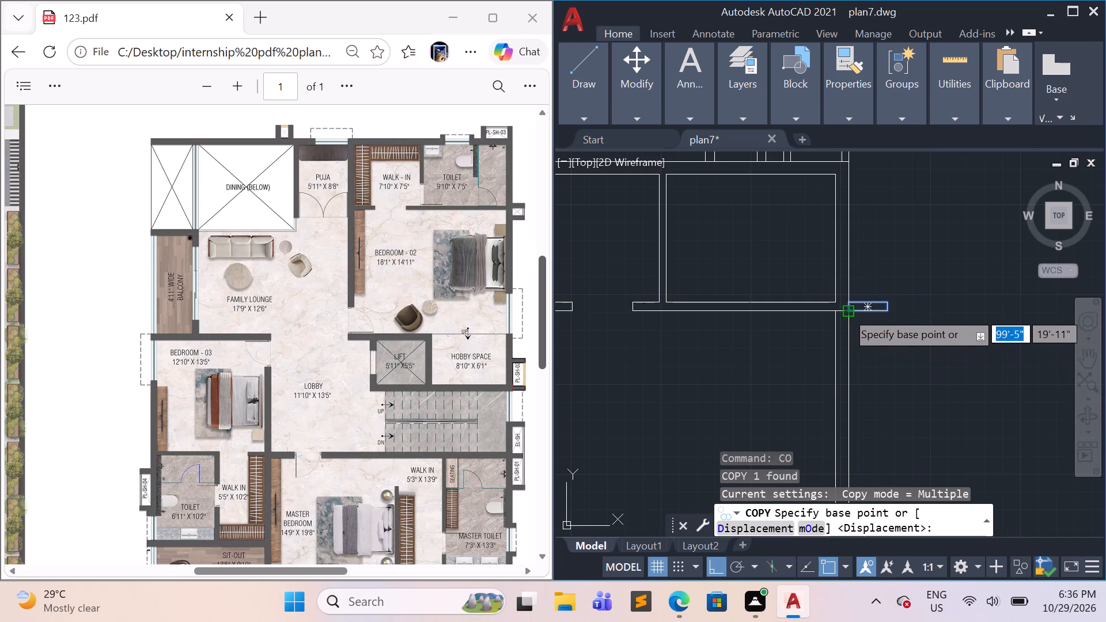
pyautogui.click(846, 311)
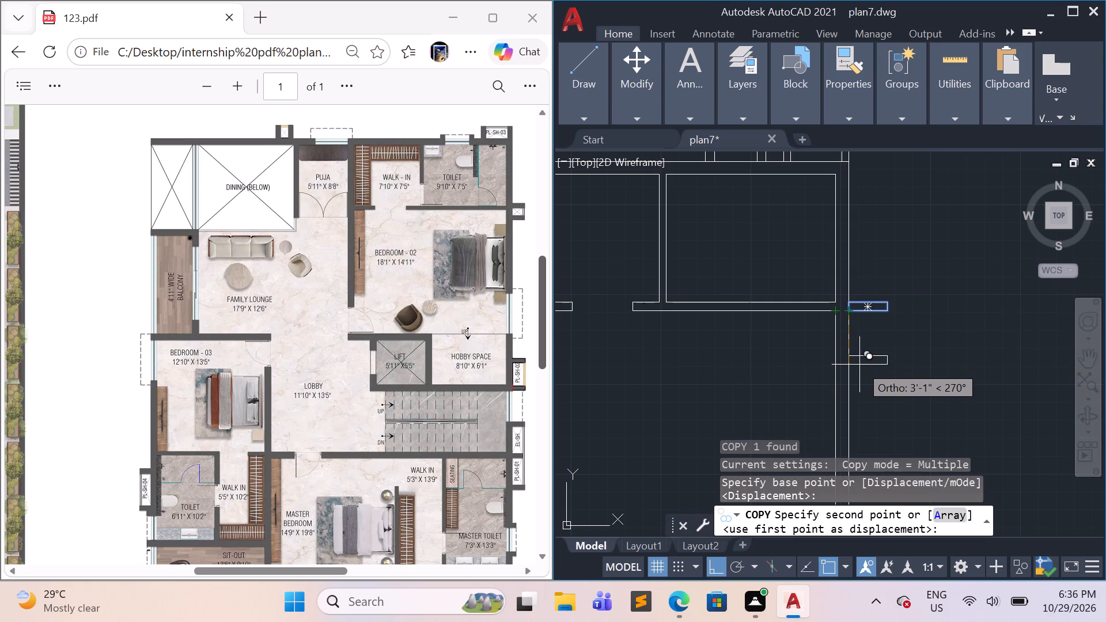
pyautogui.click(859, 365)
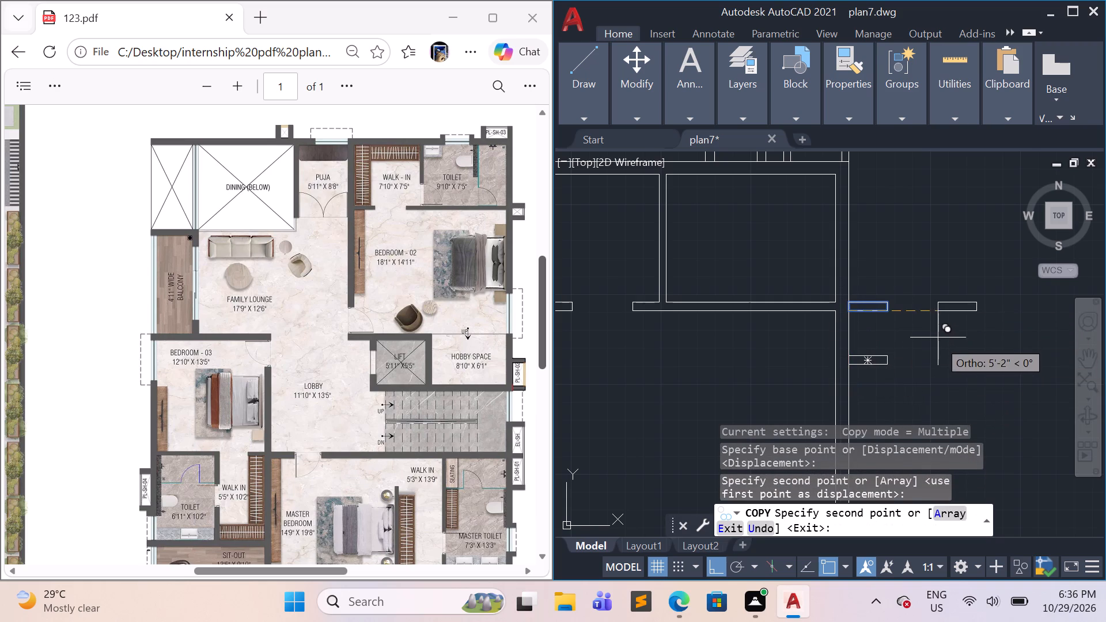
pyautogui.press('Escape')
# Draw a vertical line joining the outer ends of the two rectangles on the east wall.
pyautogui.press('l')
pyautogui.press('Return')
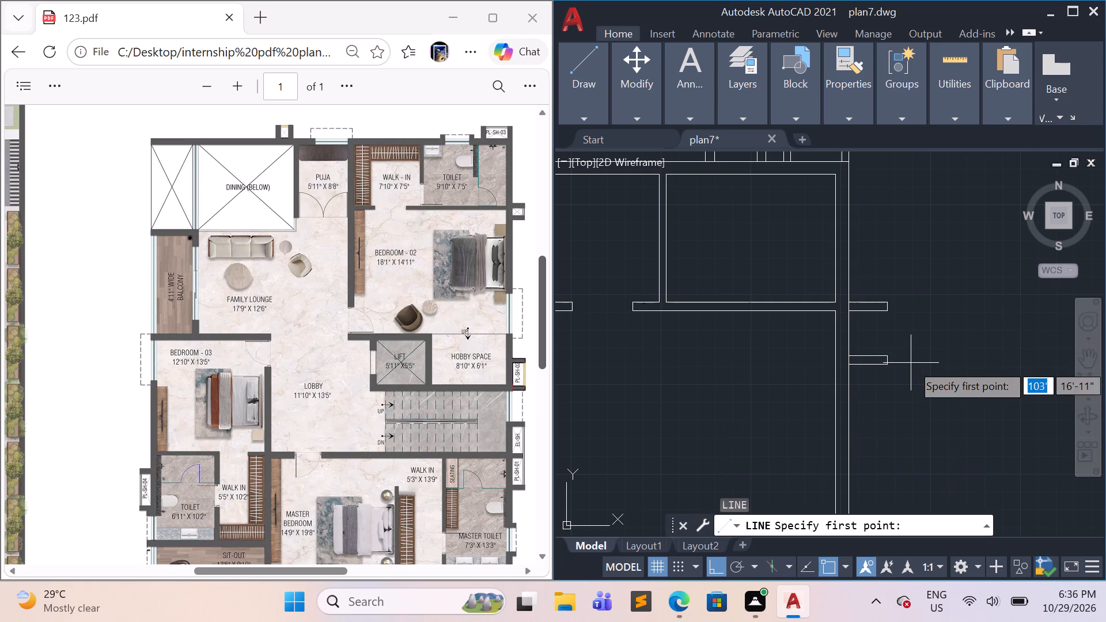
pyautogui.click(889, 309)
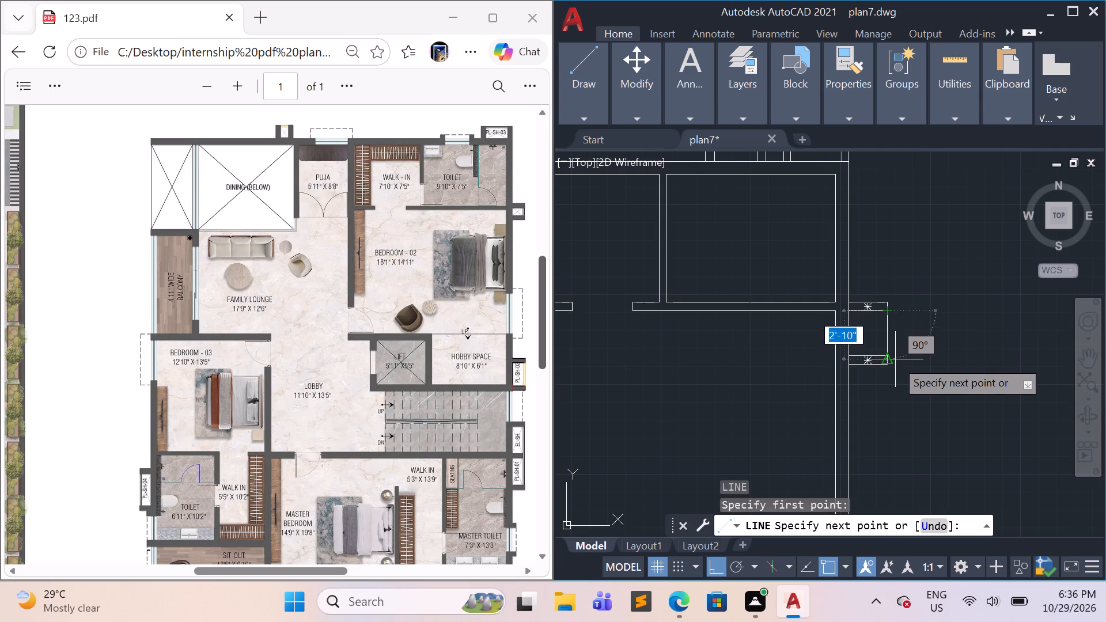
pyautogui.click(887, 354)
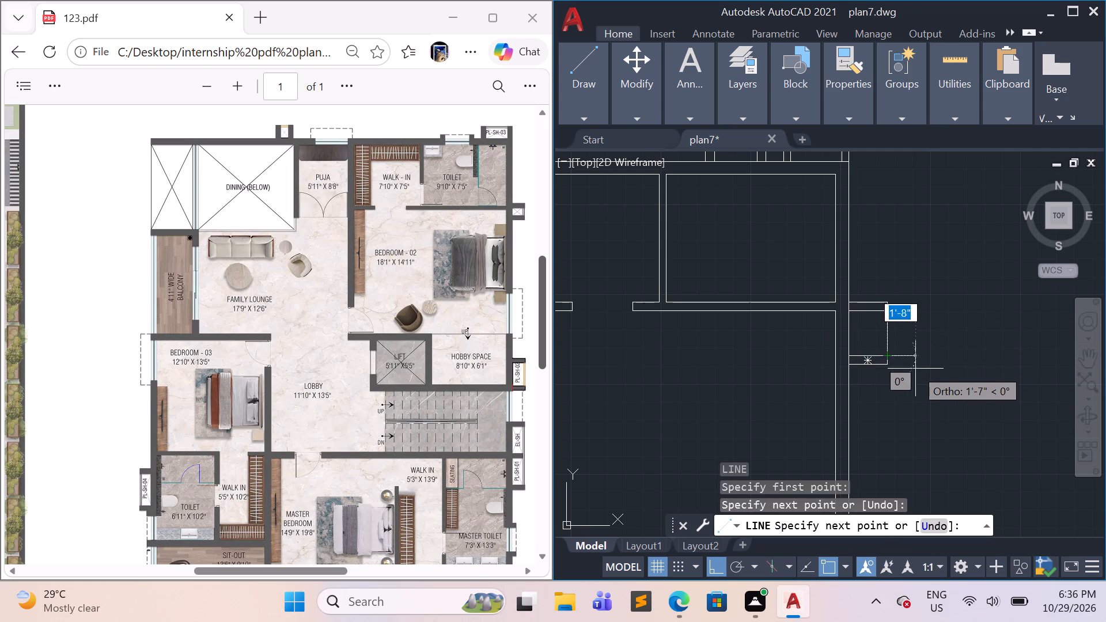
pyautogui.press('Escape')
# Draw a horizontal line joining the tops of the two small rectangles on the north wall, west of the northeast projection.
pyautogui.scroll(2, 930, 354)
pyautogui.scroll(-4, 930, 354)
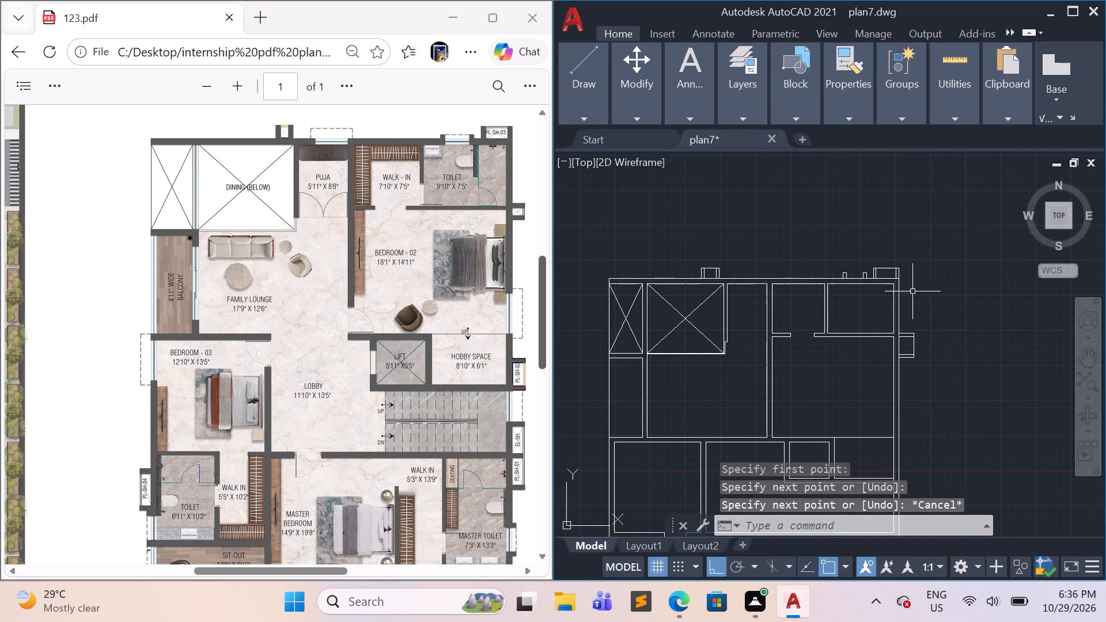
pyautogui.scroll(4, 861, 281)
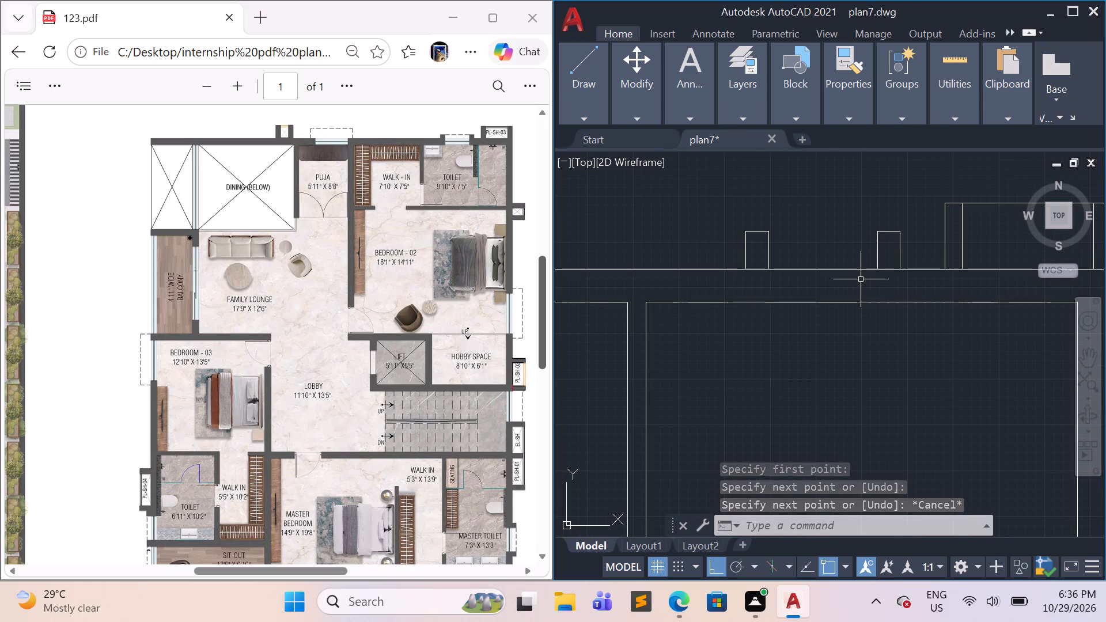
pyautogui.press('l')
pyautogui.press('Return')
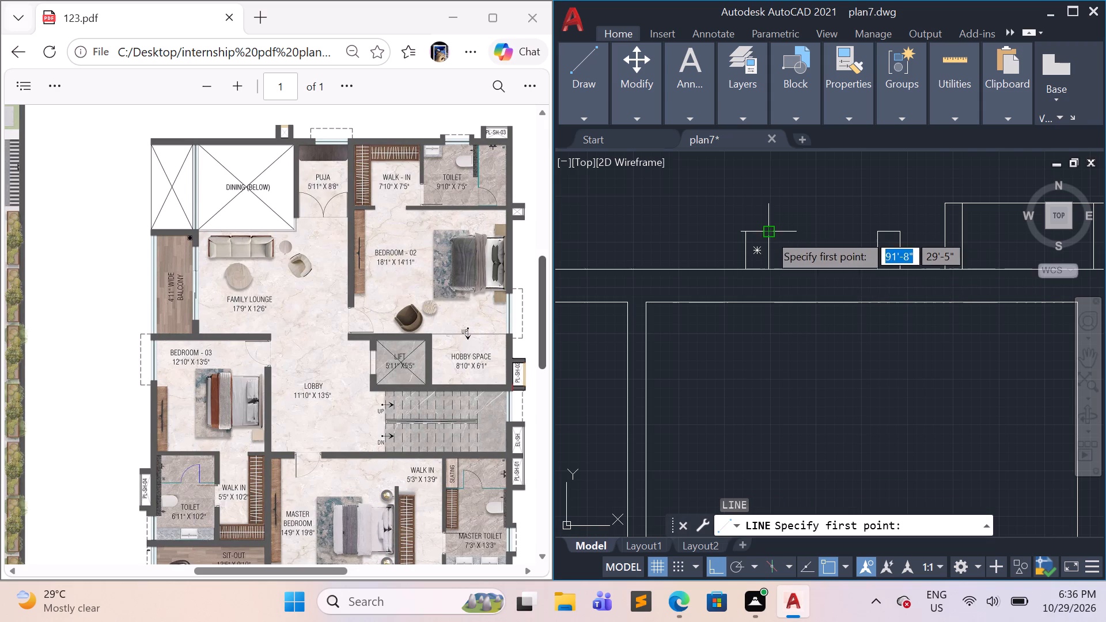
pyautogui.click(767, 233)
pyautogui.click(880, 233)
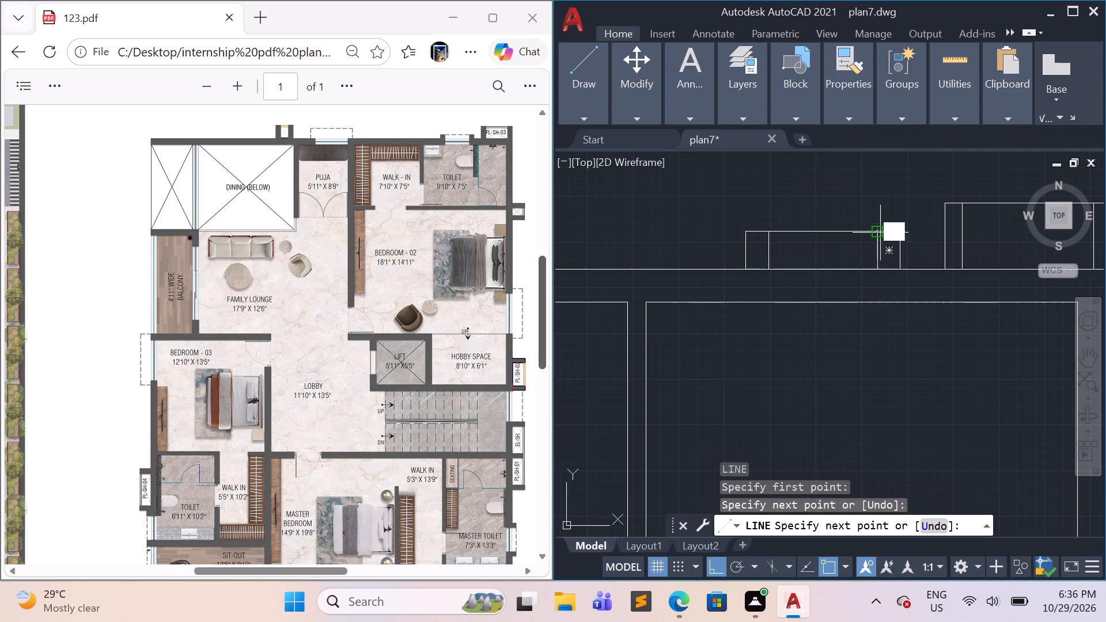
pyautogui.press('Escape')
# Compare the southern part of the reference first floor plan with the east side of the drawing.
pyautogui.scroll(-3, 868, 302)
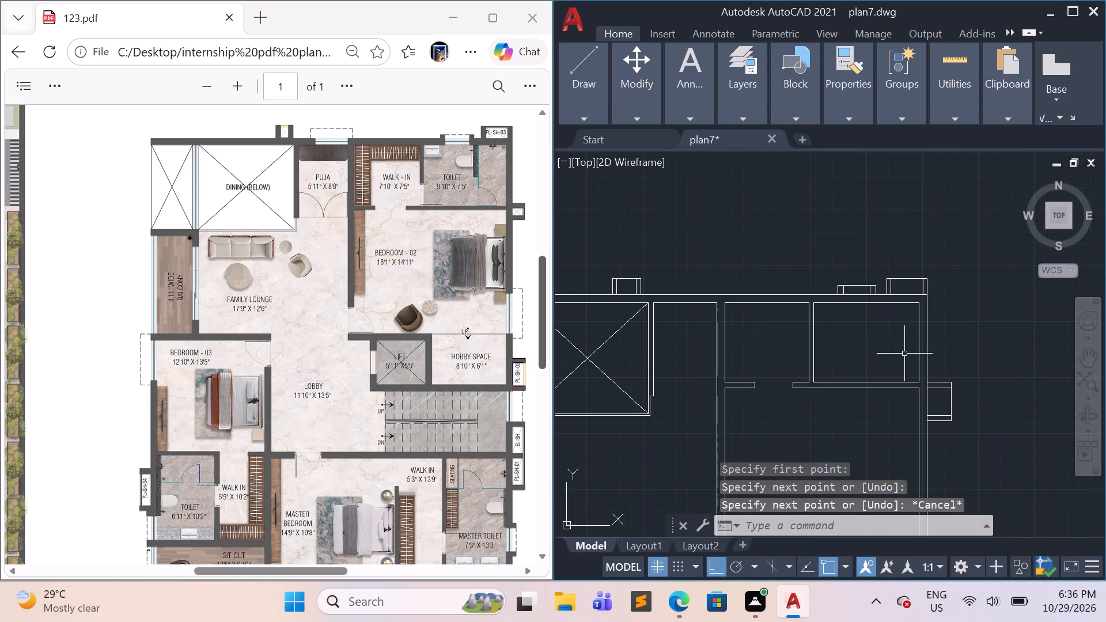
pyautogui.scroll(-2, 543, 363)
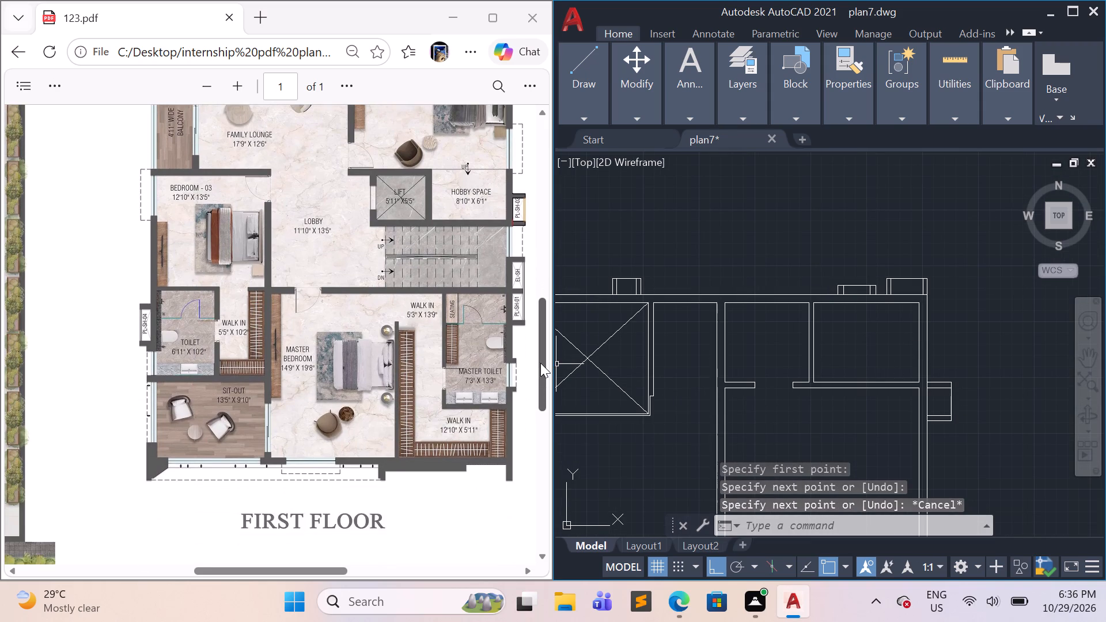
pyautogui.scroll(2, 874, 392)
pyautogui.scroll(-2, 881, 402)
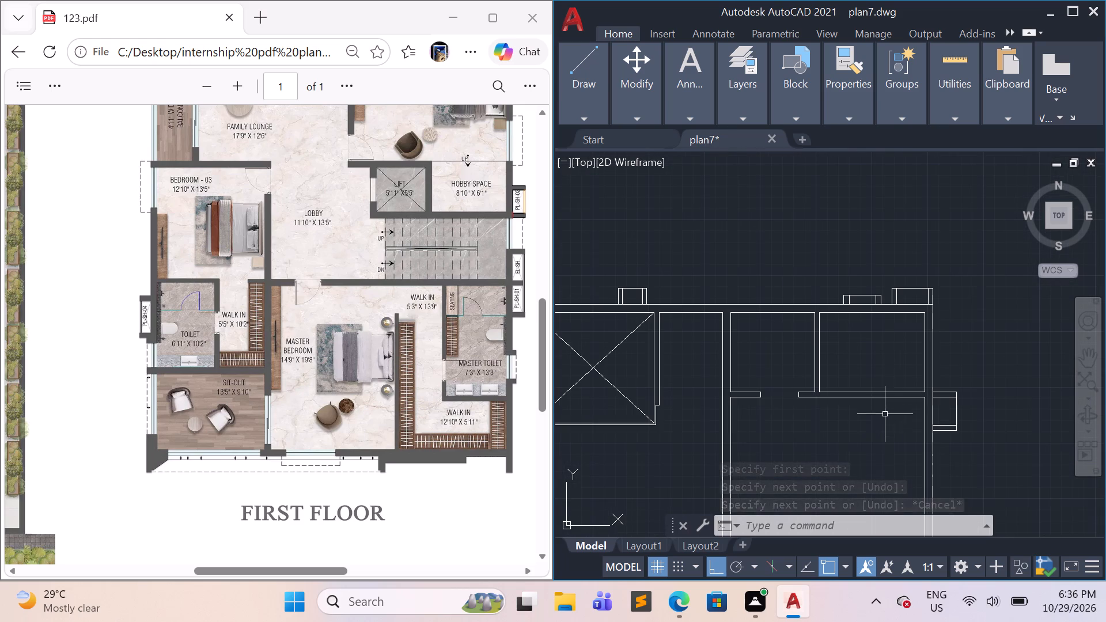
pyautogui.moveTo(888, 446); pyautogui.dragTo(787, 328, button='middle')
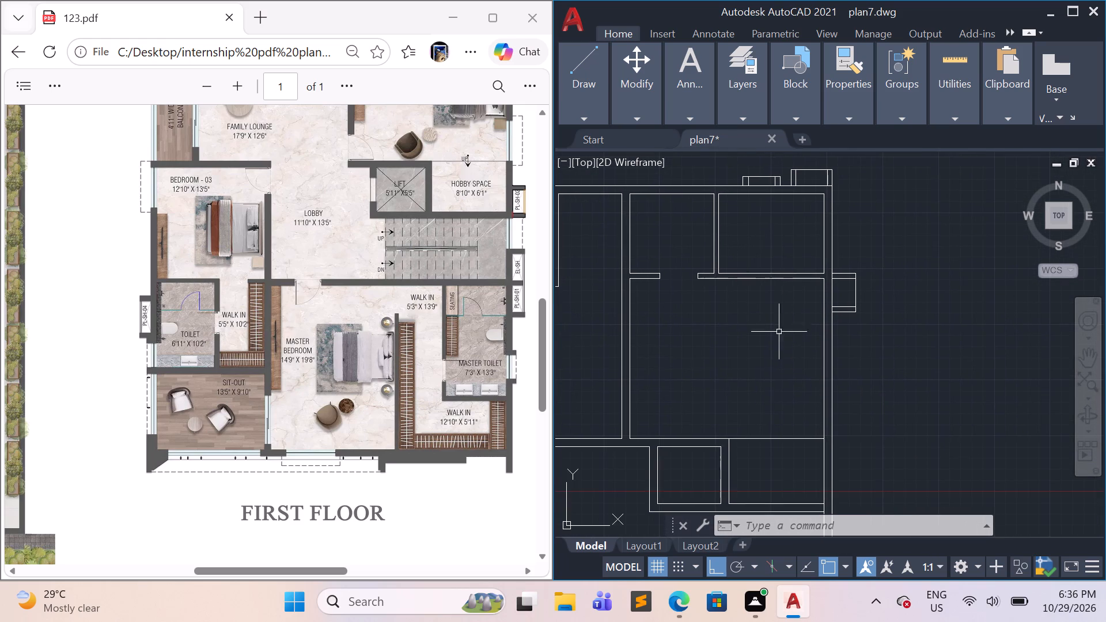
pyautogui.scroll(-1, 764, 350)
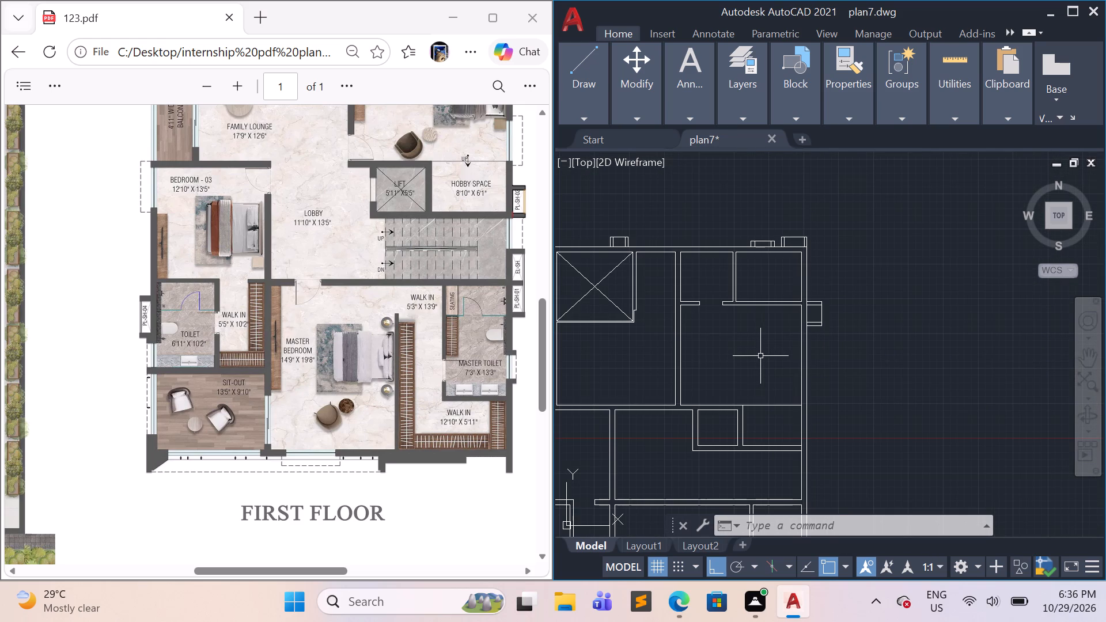
# Copy the east-wall projection south along the wall's outer face, aligning its top with the south face of the wall below the staircase.
pyautogui.scroll(1, 827, 344)
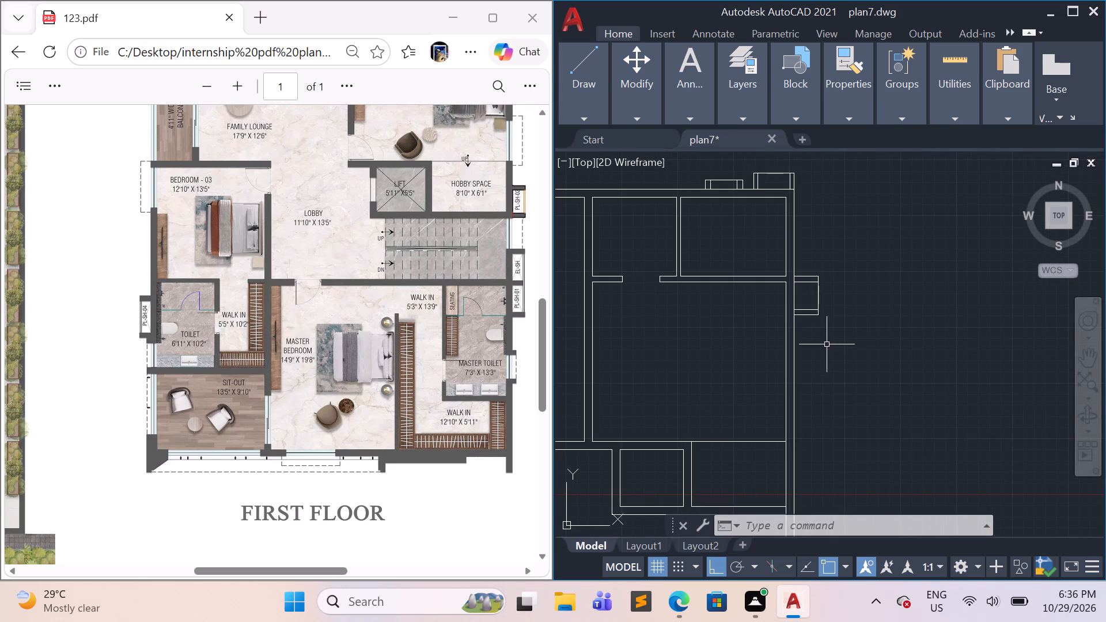
pyautogui.click(835, 343)
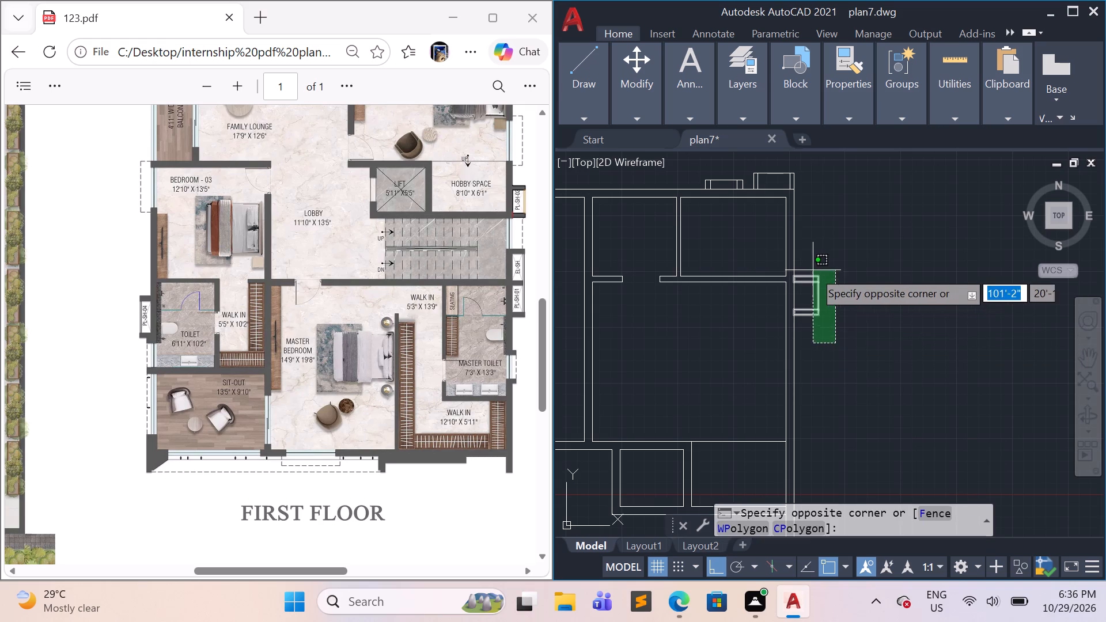
pyautogui.click(810, 265)
pyautogui.press('c')
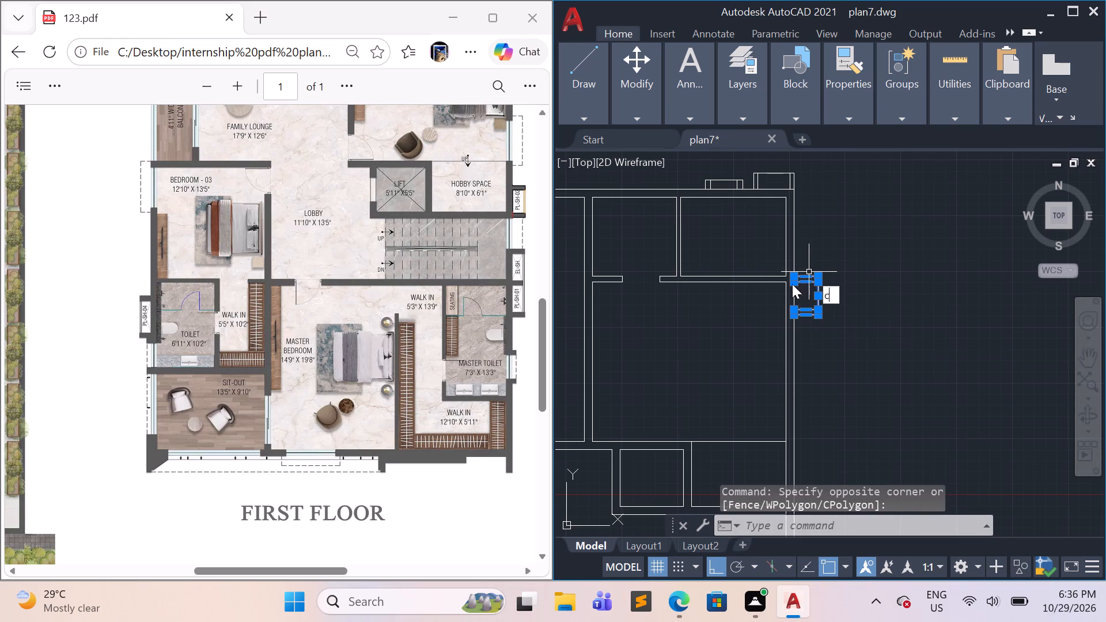
pyautogui.press('o')
pyautogui.press('Return')
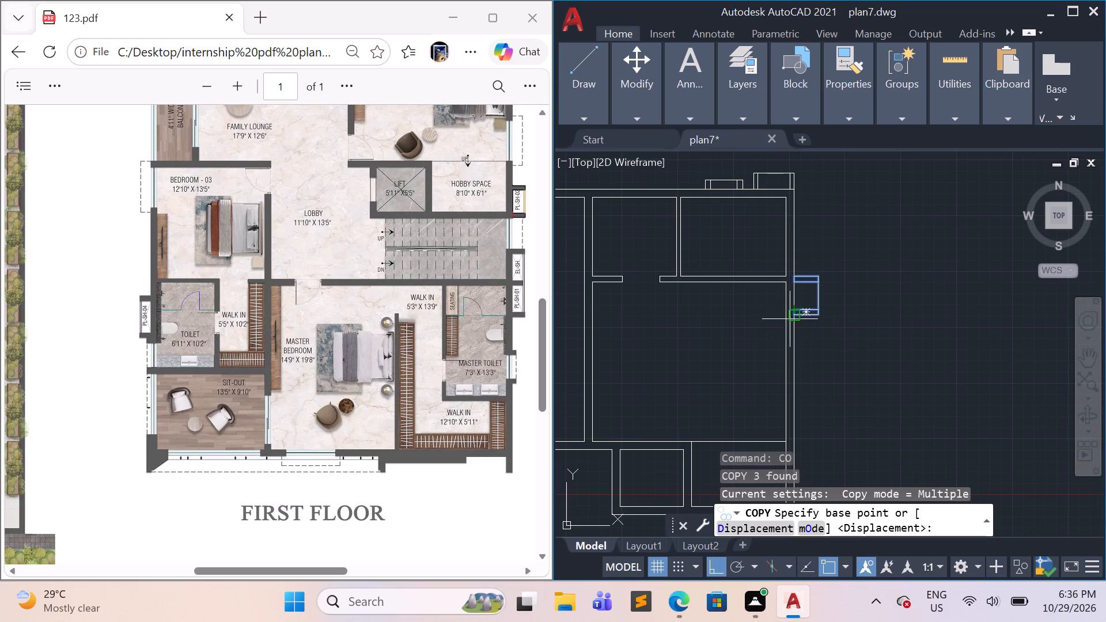
pyautogui.scroll(1, 793, 275)
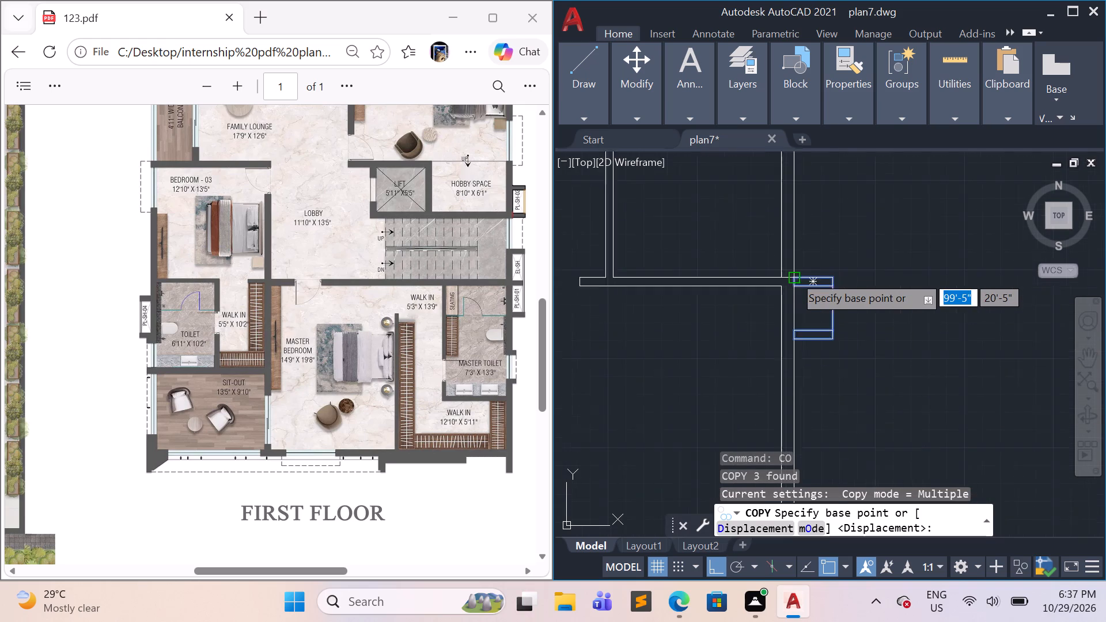
pyautogui.scroll(1, 793, 275)
pyautogui.click(793, 275)
pyautogui.scroll(-6, 801, 361)
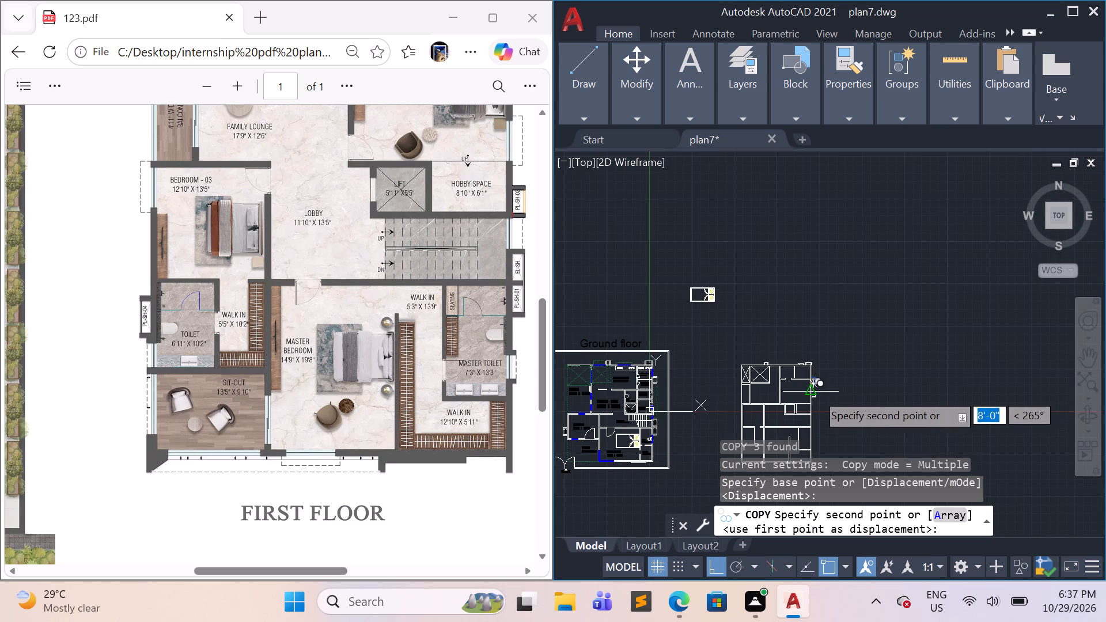
pyautogui.scroll(2, 813, 441)
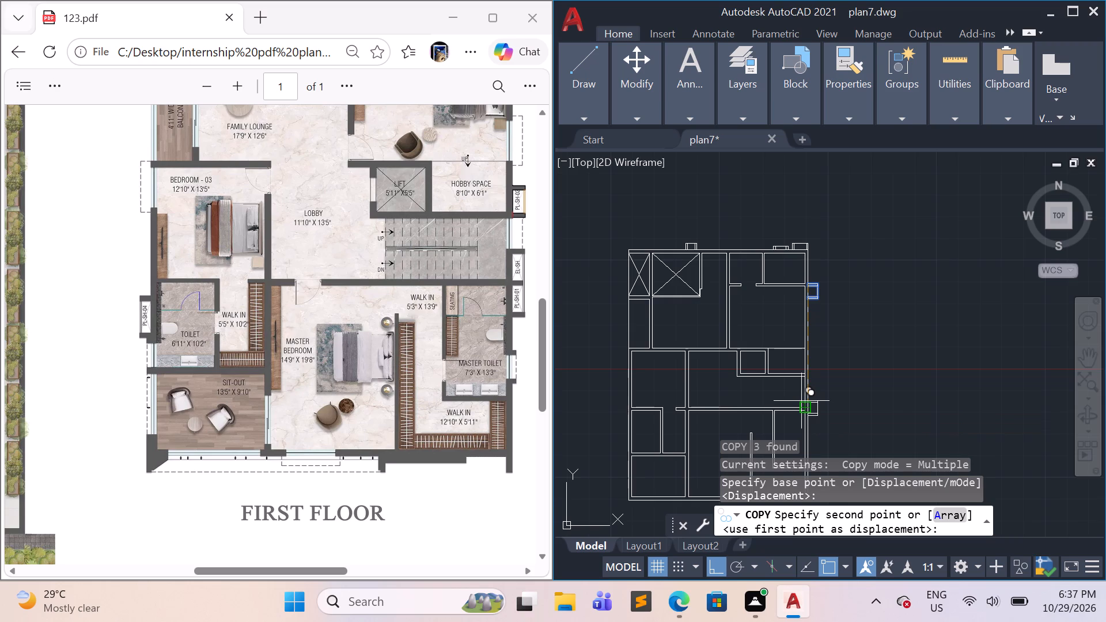
pyautogui.scroll(1, 801, 401)
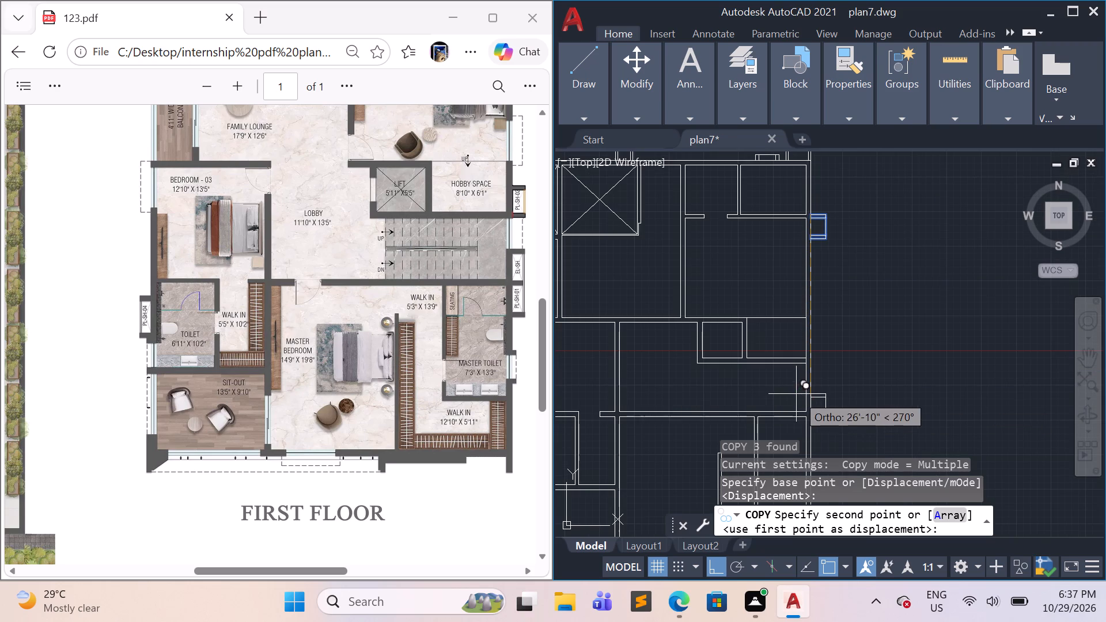
pyautogui.click(809, 420)
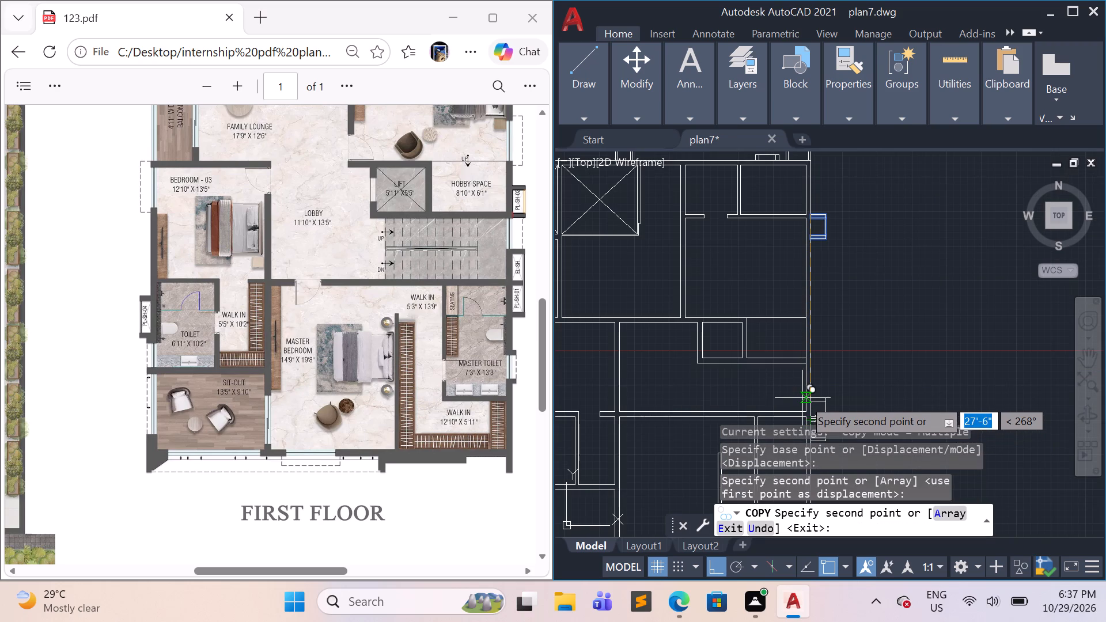
# Place a second copy of the projection on the east wall just north of the first copy.
pyautogui.scroll(2, 802, 396)
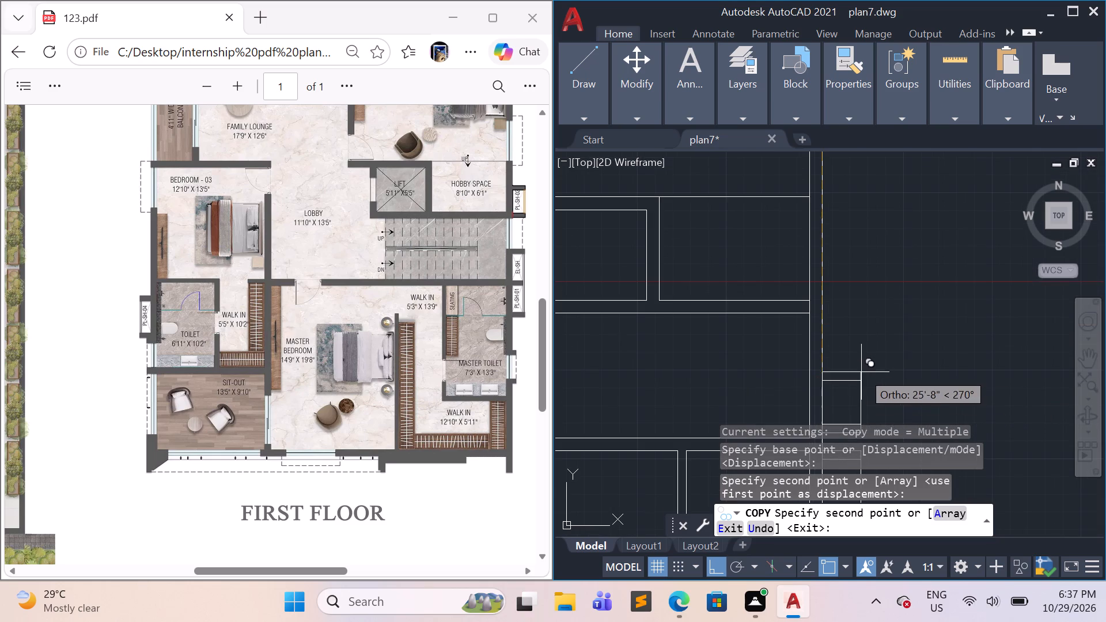
pyautogui.moveTo(861, 372); pyautogui.dragTo(831, 242, button='middle')
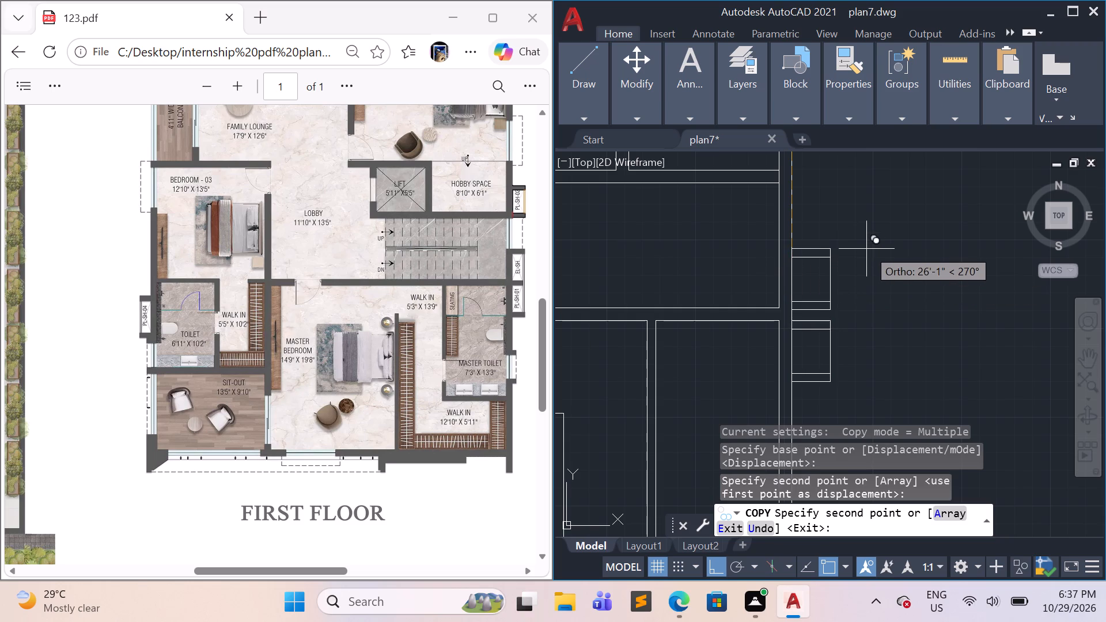
pyautogui.click(885, 241)
pyautogui.press('Escape')
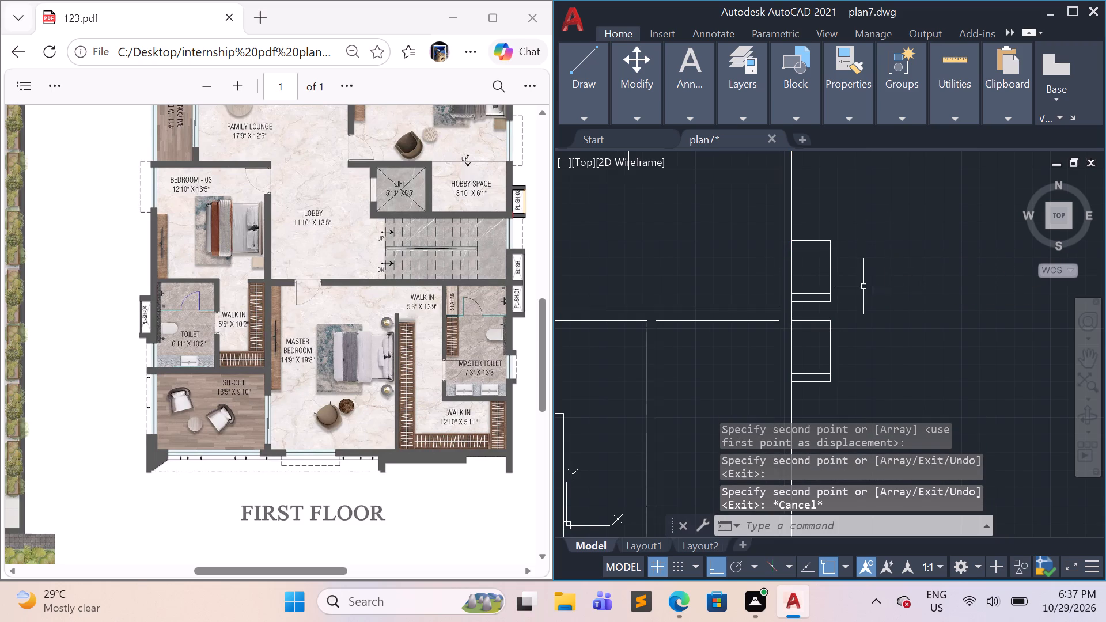
# Move the upper copied projection south along the east wall until its bottom rectangle meets the lower projection's top rectangle.
pyautogui.click(841, 305)
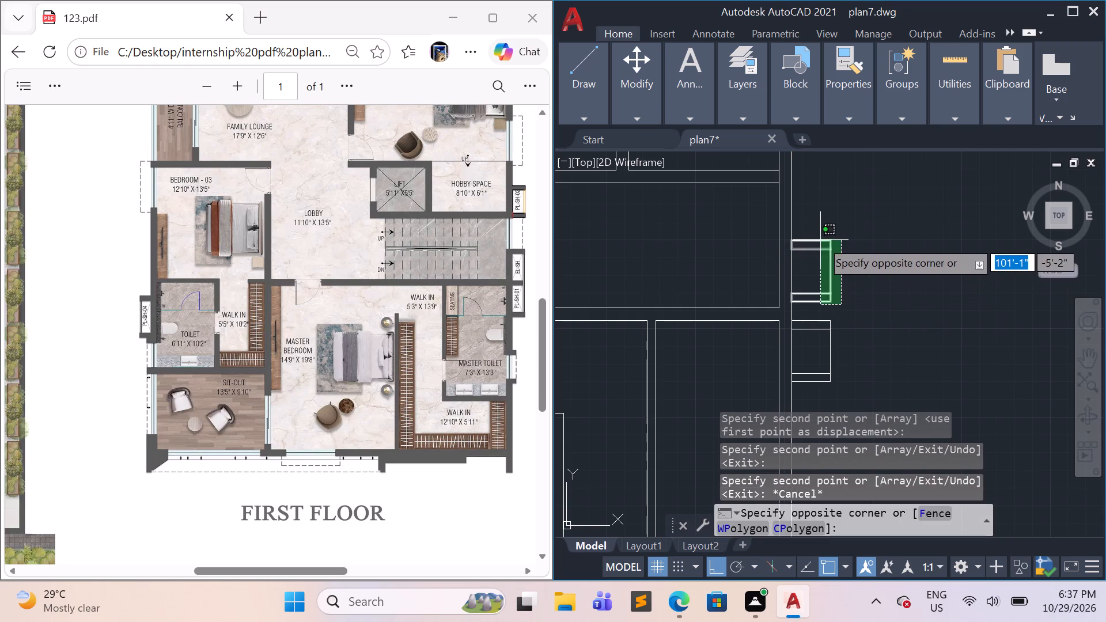
pyautogui.click(820, 238)
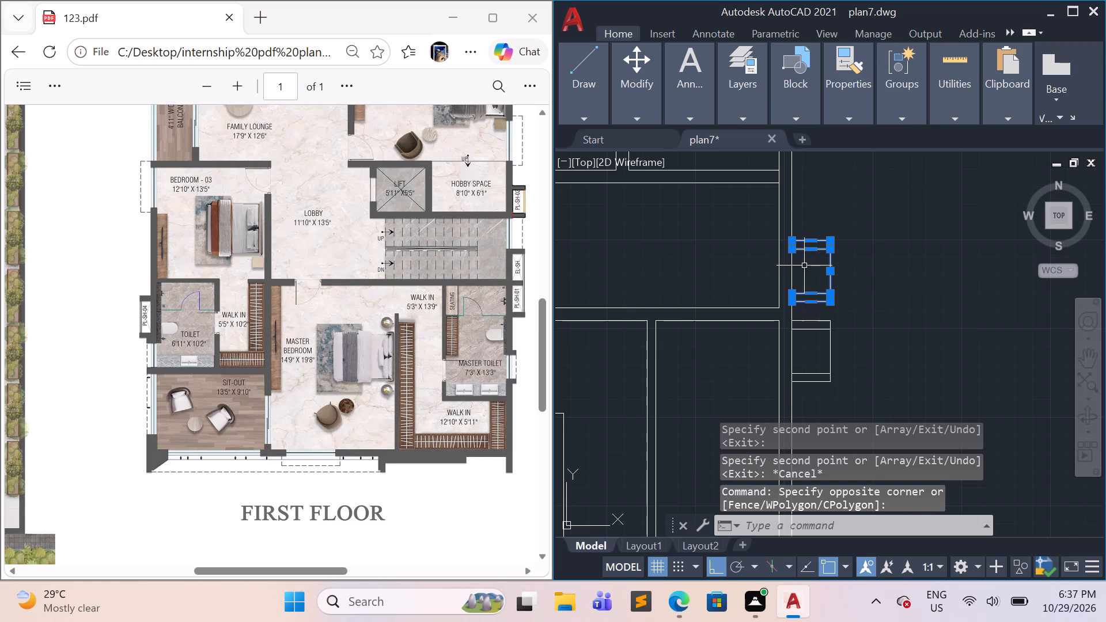
pyautogui.press('m')
pyautogui.press('\\')
pyautogui.press('Return')
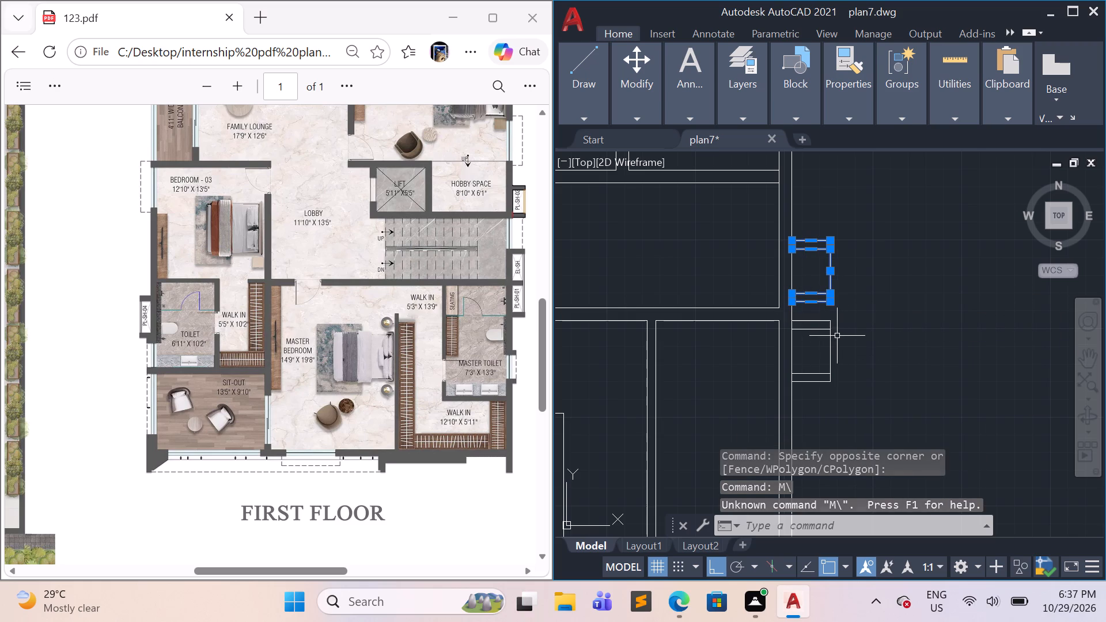
pyautogui.press('m')
pyautogui.press('Return')
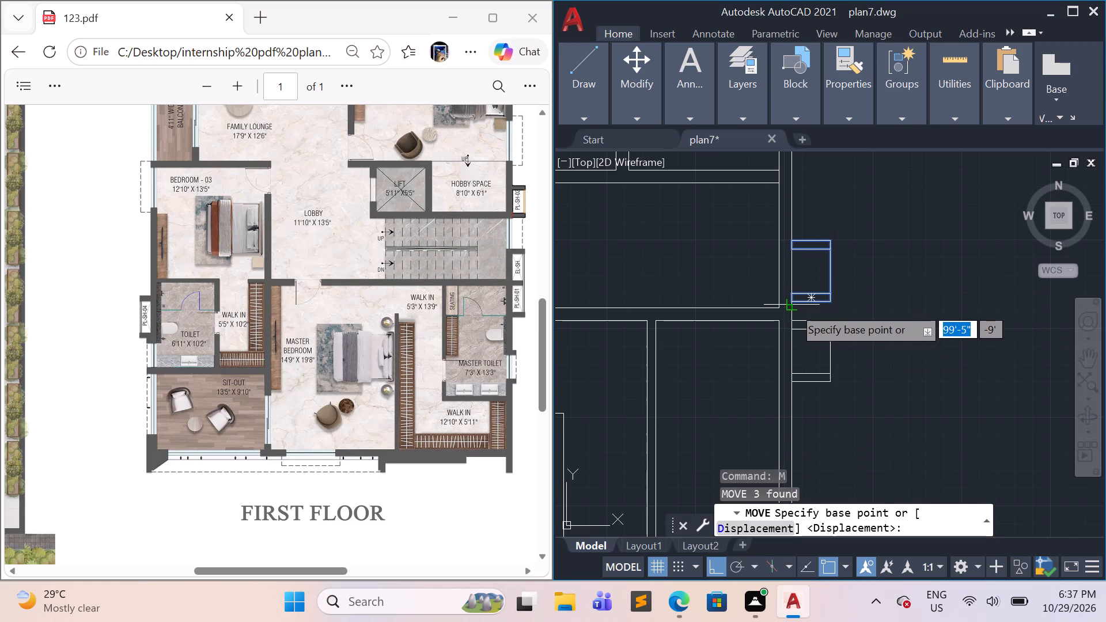
pyautogui.click(791, 305)
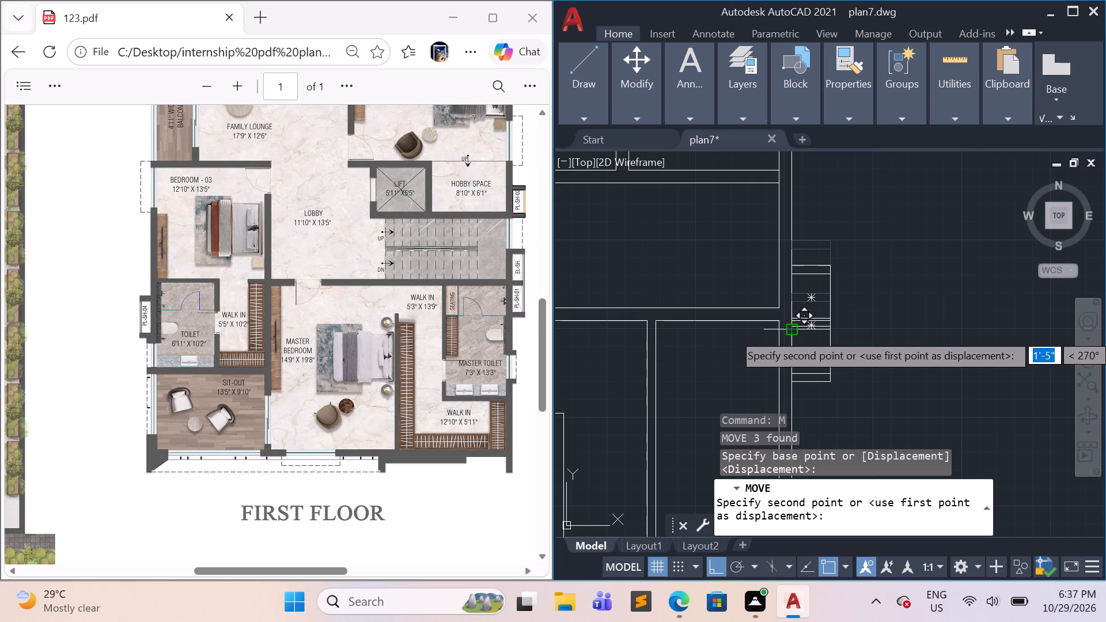
pyautogui.click(792, 333)
# Erase the upper projection's bottom rectangle where it overlaps the lower projection's top rectangle.
pyautogui.scroll(2, 828, 332)
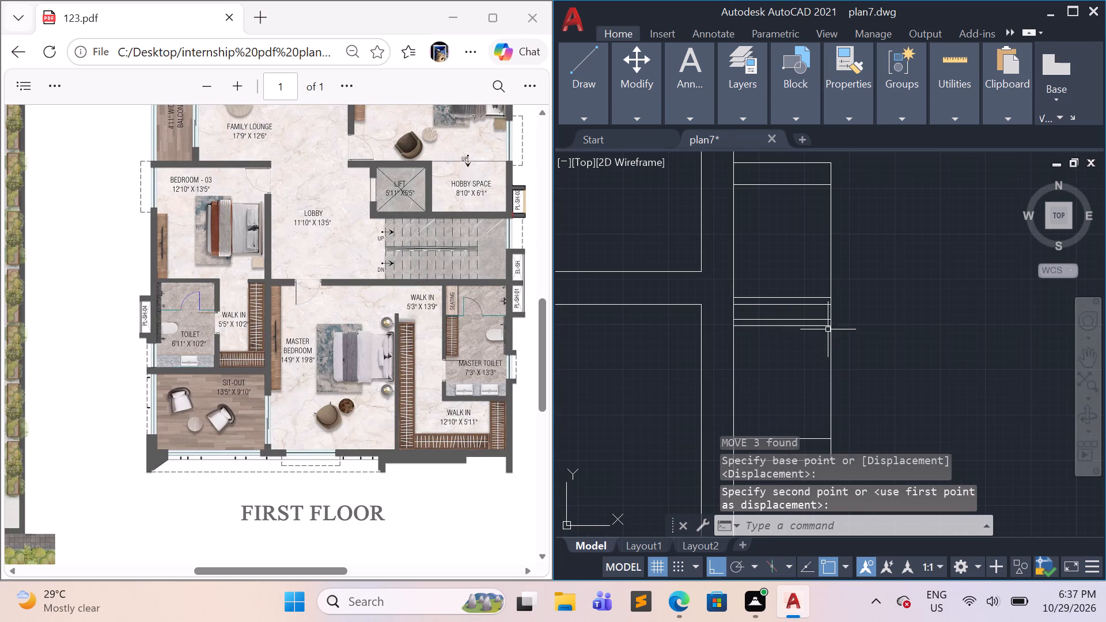
pyautogui.click(797, 297)
pyautogui.press('e')
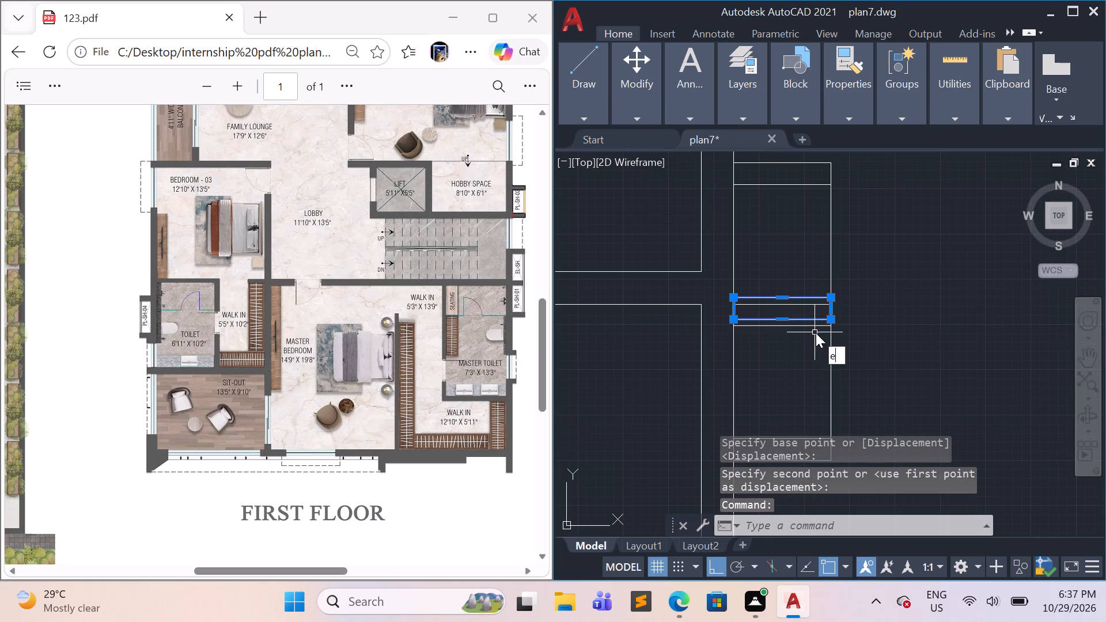
pyautogui.press('Return')
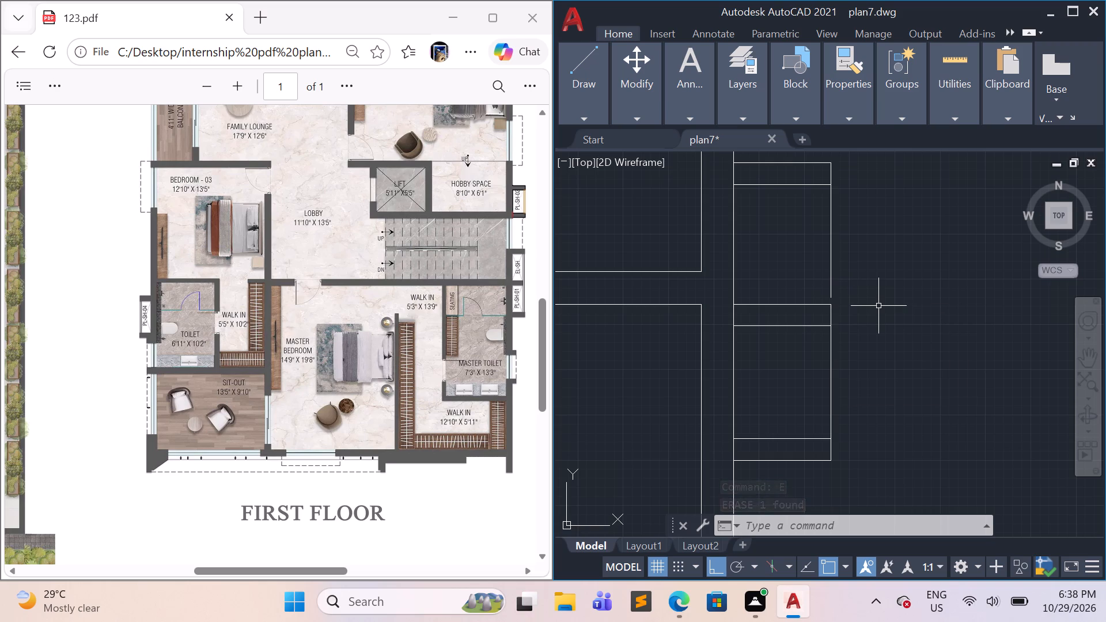
# Extend the upper projection's outer vertical line to the lower projection's top rectangle.
pyautogui.press('Escape')
pyautogui.write('ex')
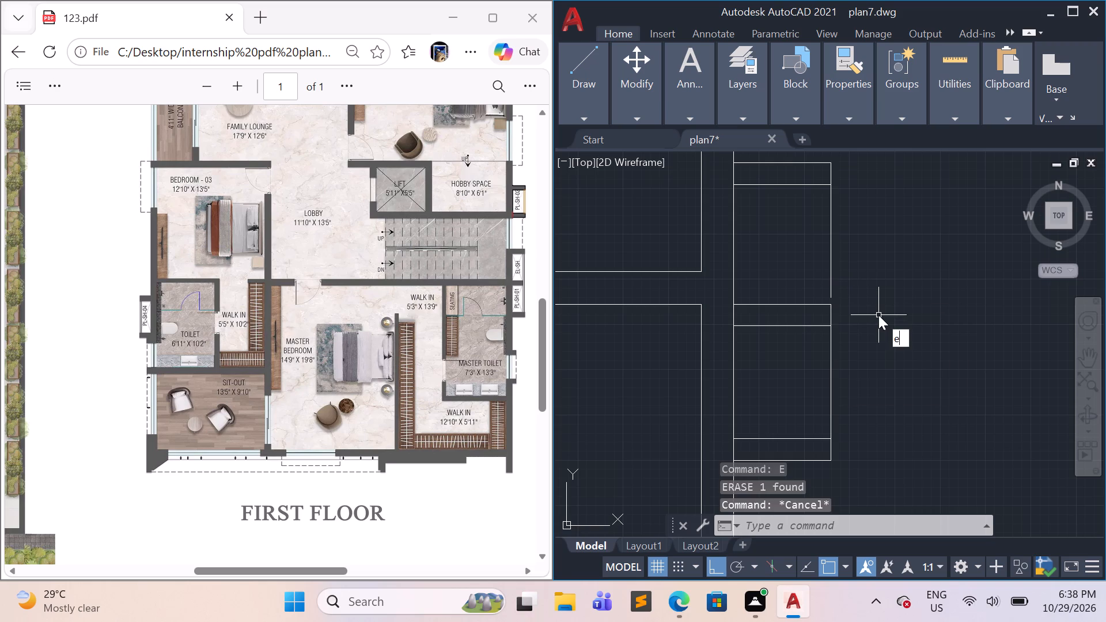
pyautogui.press('Return')
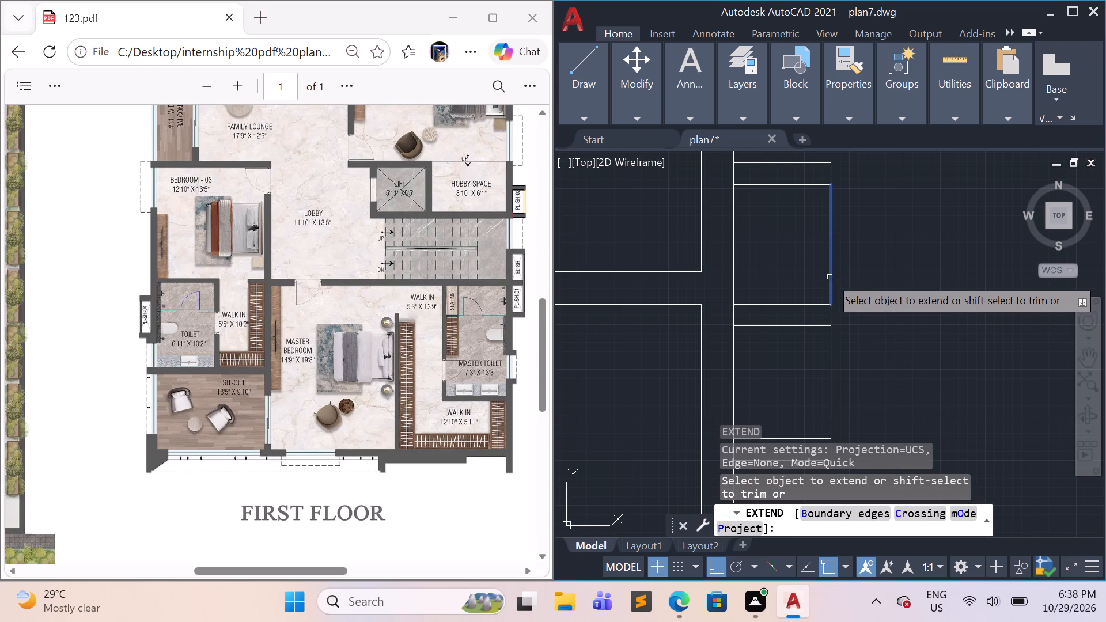
pyautogui.click(829, 277)
pyautogui.press('Escape')
# Compare the east wall beside the master toilet in the reference first floor plan with the drawing.
pyautogui.scroll(-2, 885, 372)
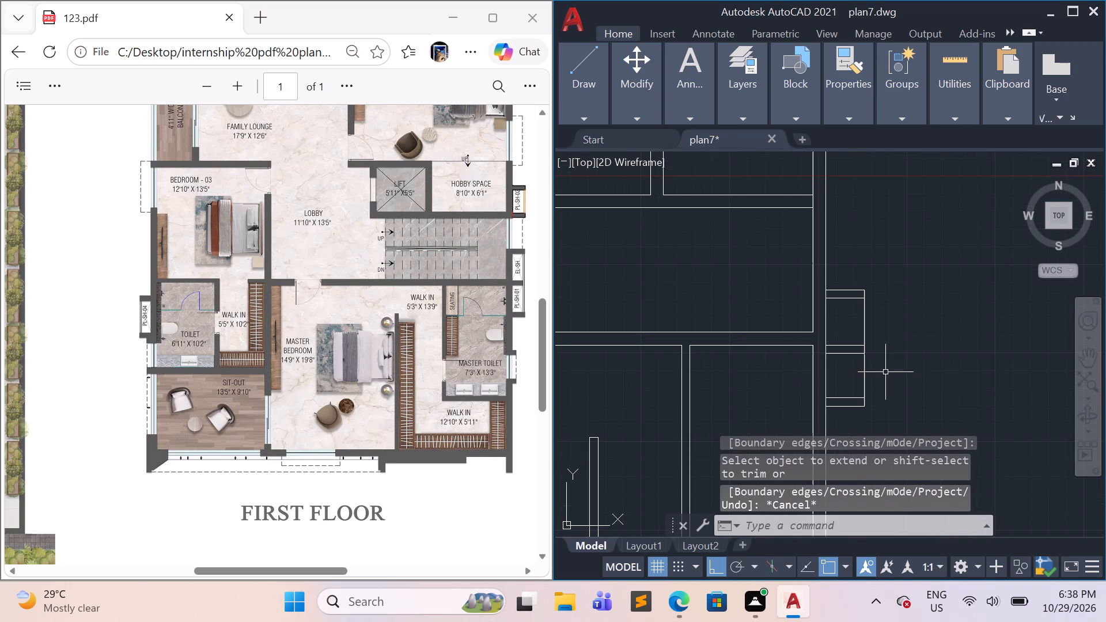
pyautogui.scroll(-1, 890, 388)
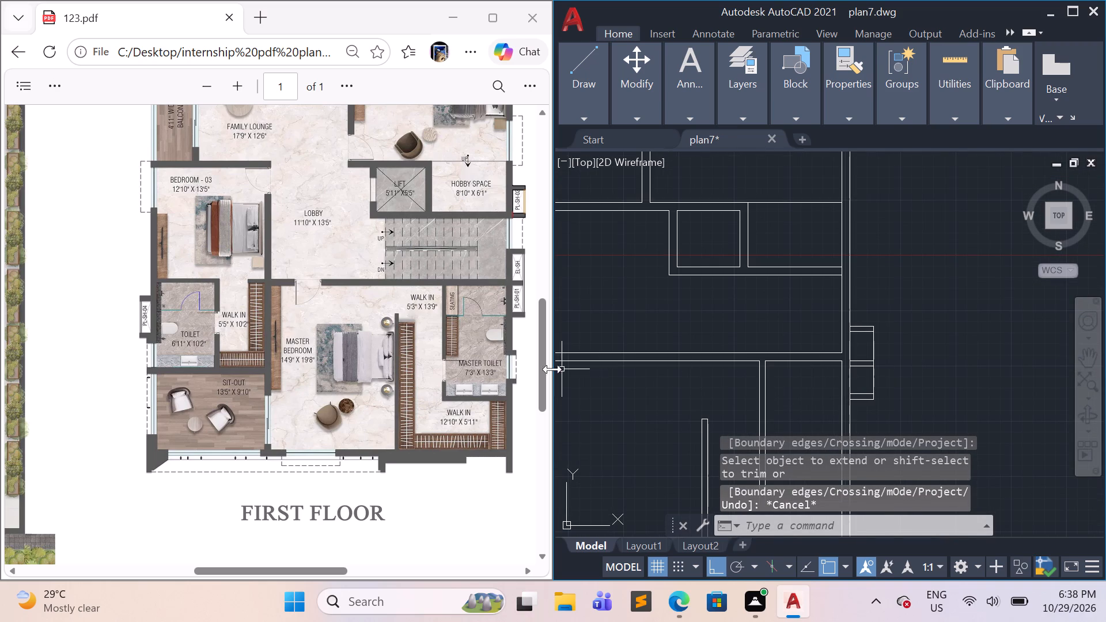
pyautogui.scroll(-2, 512, 380)
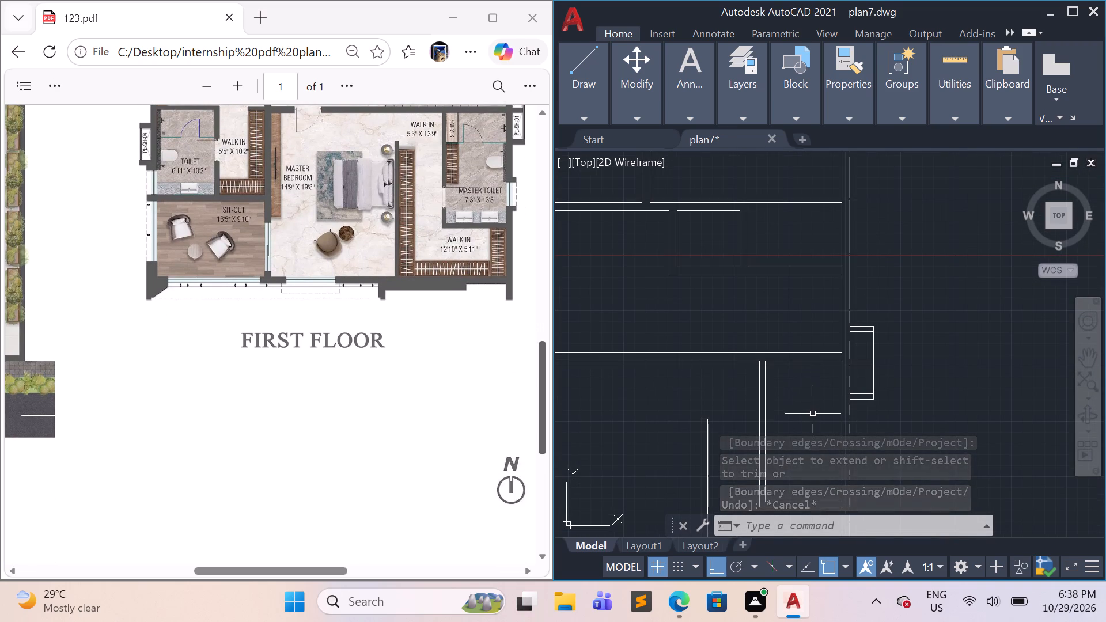
pyautogui.scroll(-2, 813, 414)
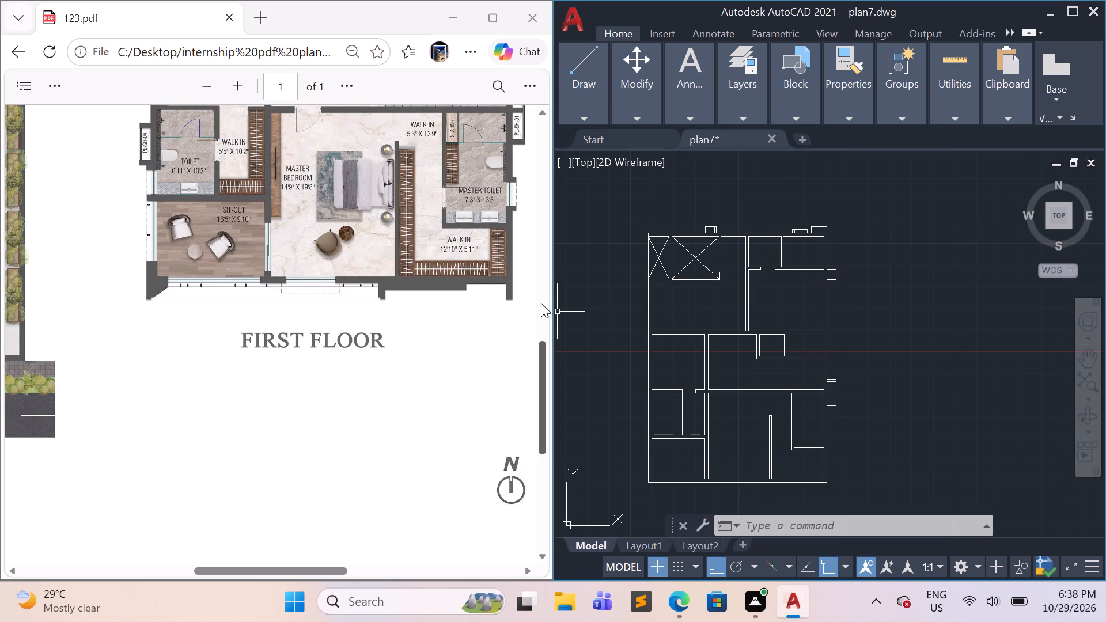
pyautogui.scroll(2, 491, 299)
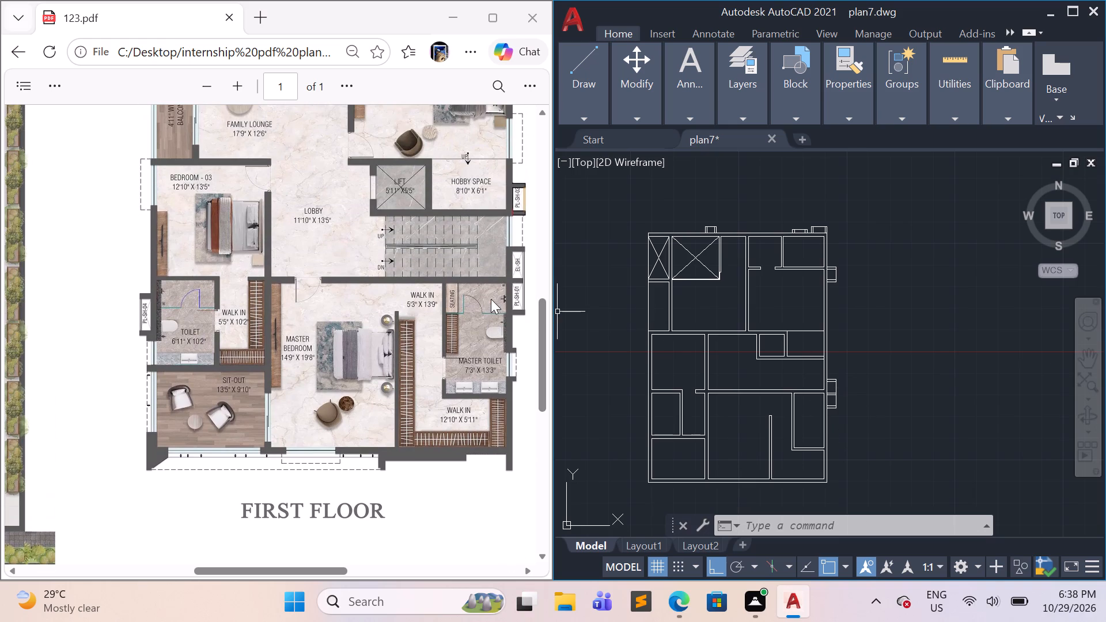
pyautogui.scroll(-3, 522, 357)
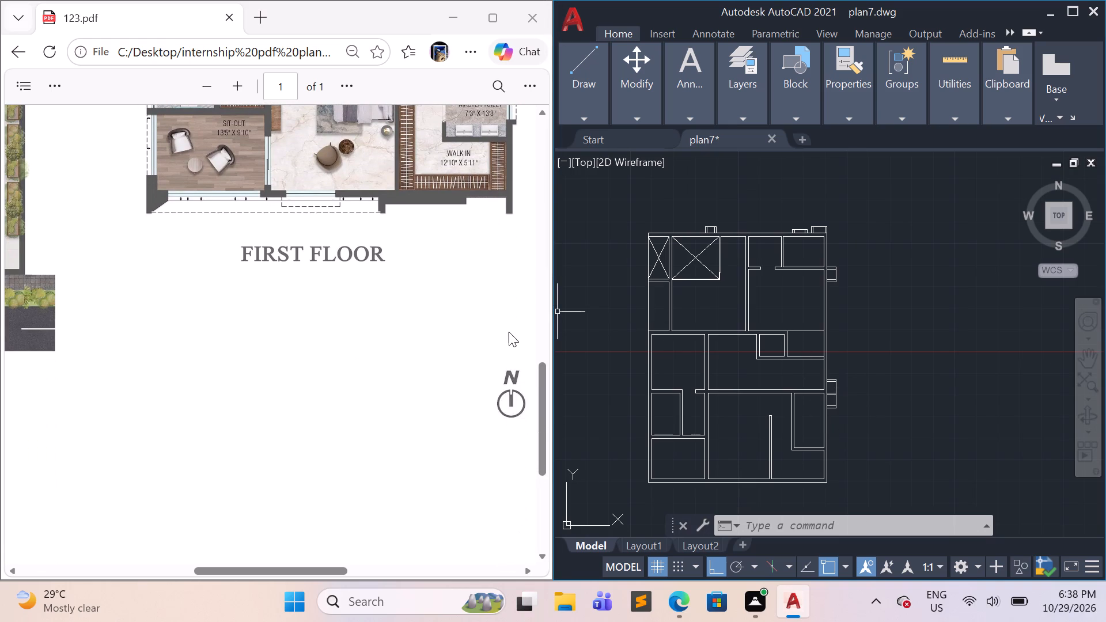
pyautogui.scroll(2, 503, 323)
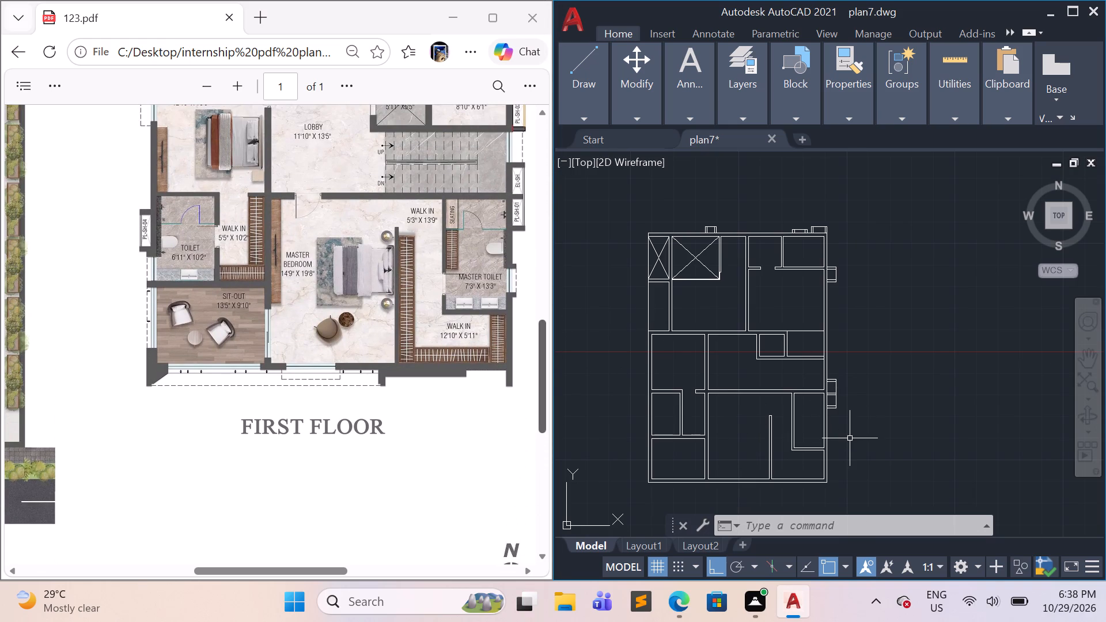
pyautogui.scroll(1, 846, 438)
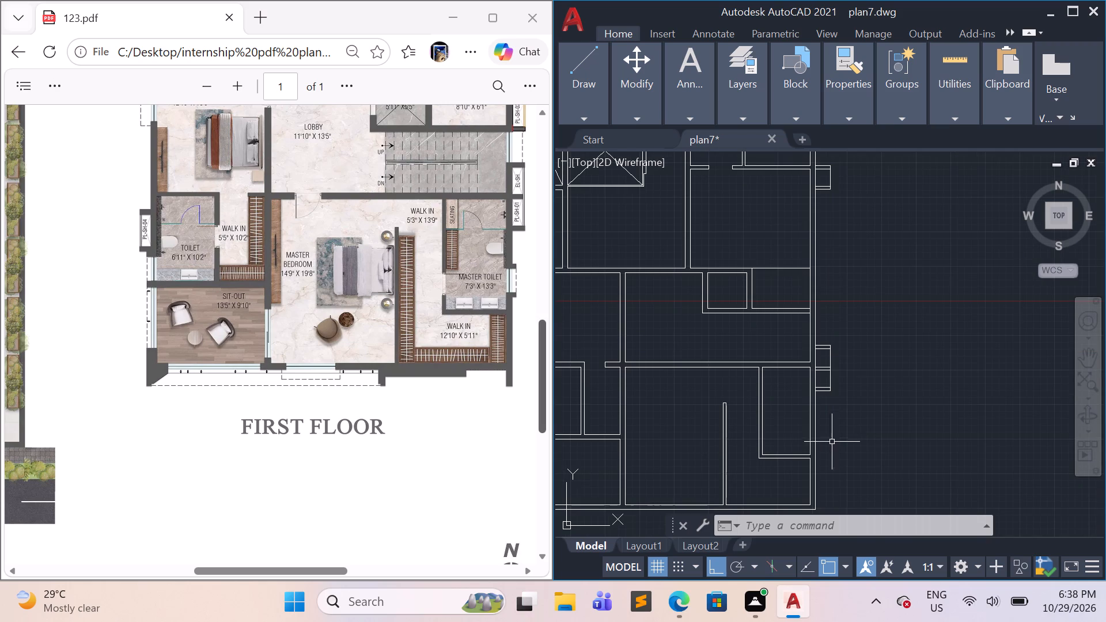
pyautogui.scroll(-2, 835, 454)
# Copy the lower projection's bottom rectangle to two spots farther south on the east wall beside the master toilet, the second about 6'-10" away.
pyautogui.scroll(3, 828, 484)
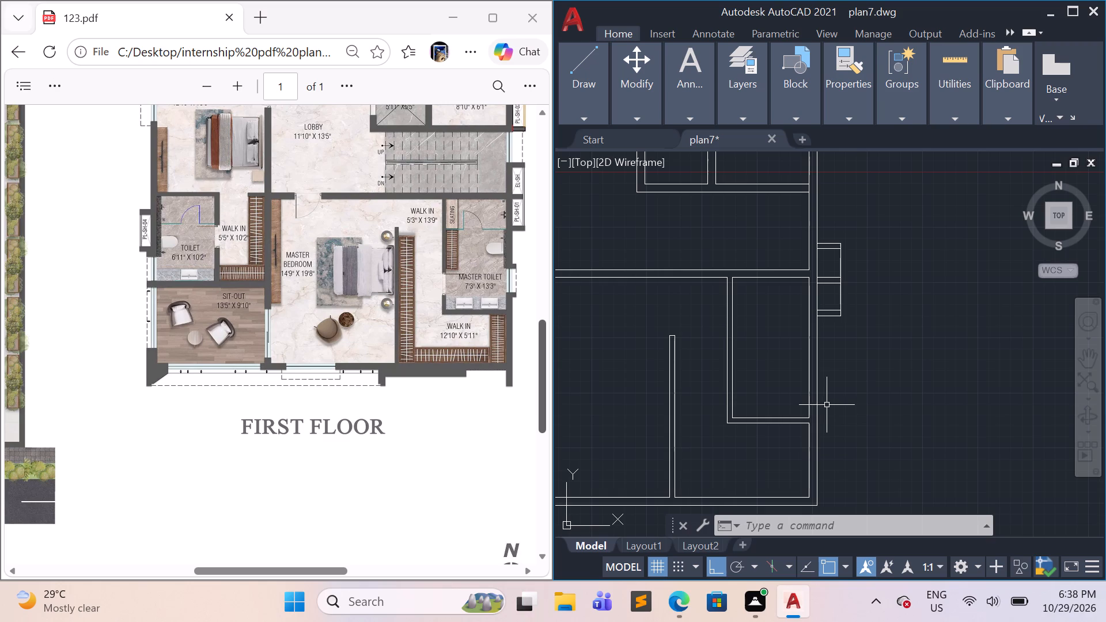
pyautogui.scroll(1, 824, 401)
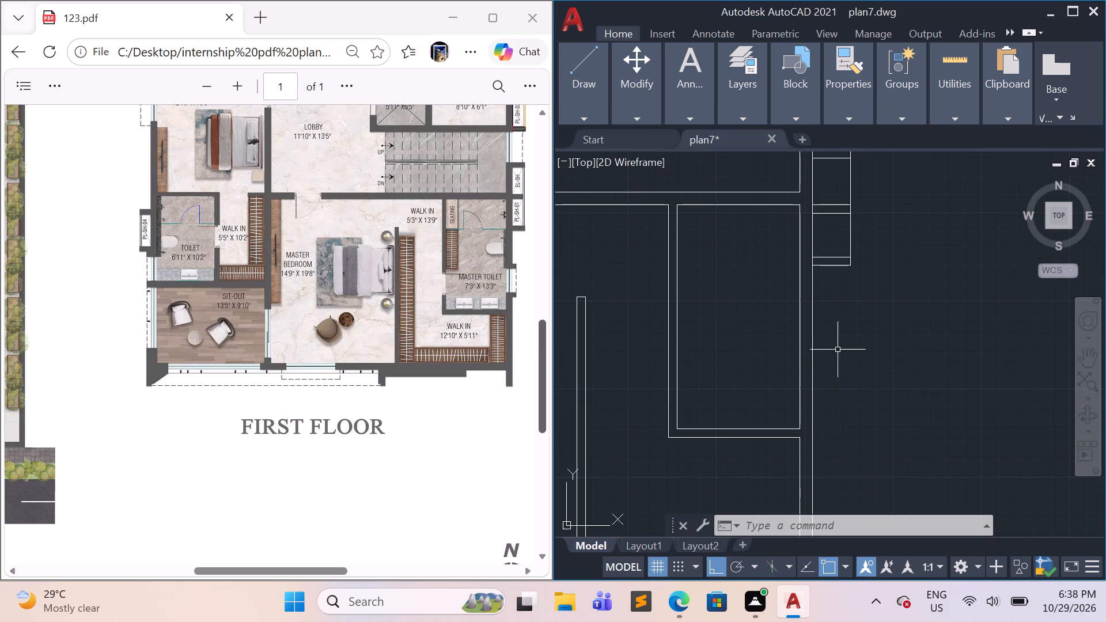
pyautogui.click(824, 263)
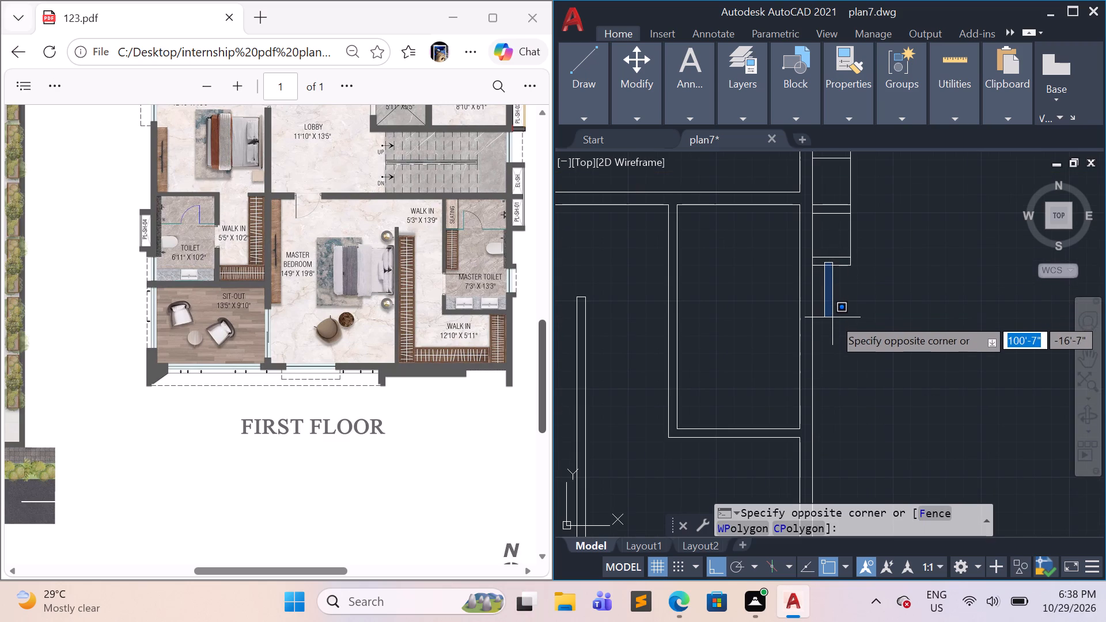
pyautogui.press('Escape')
pyautogui.moveTo(852, 313); pyautogui.dragTo(851, 307)
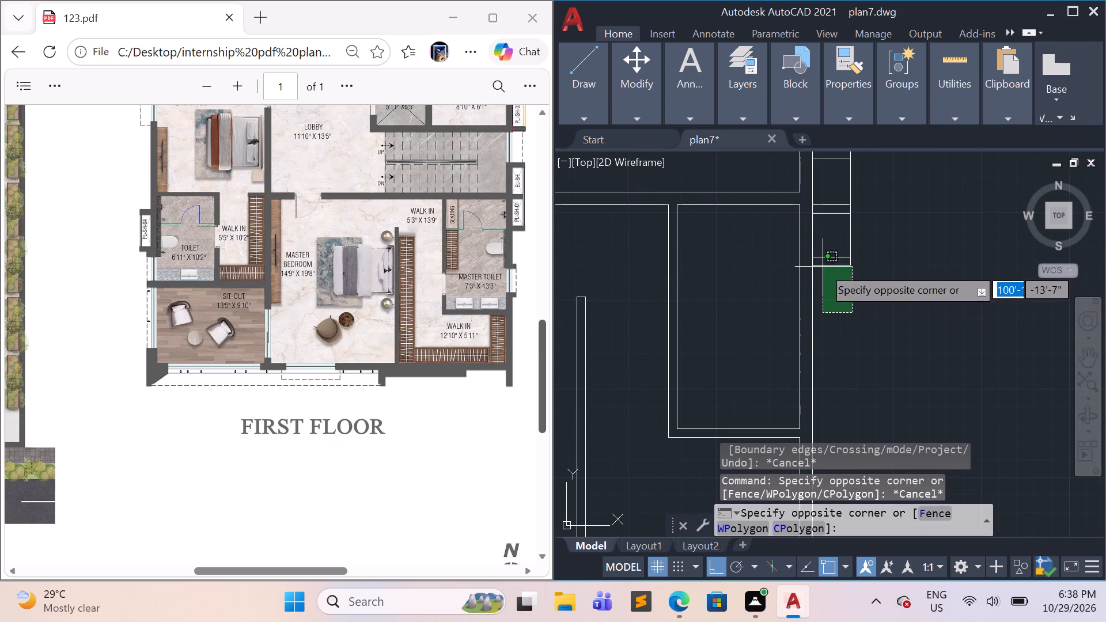
pyautogui.click(823, 263)
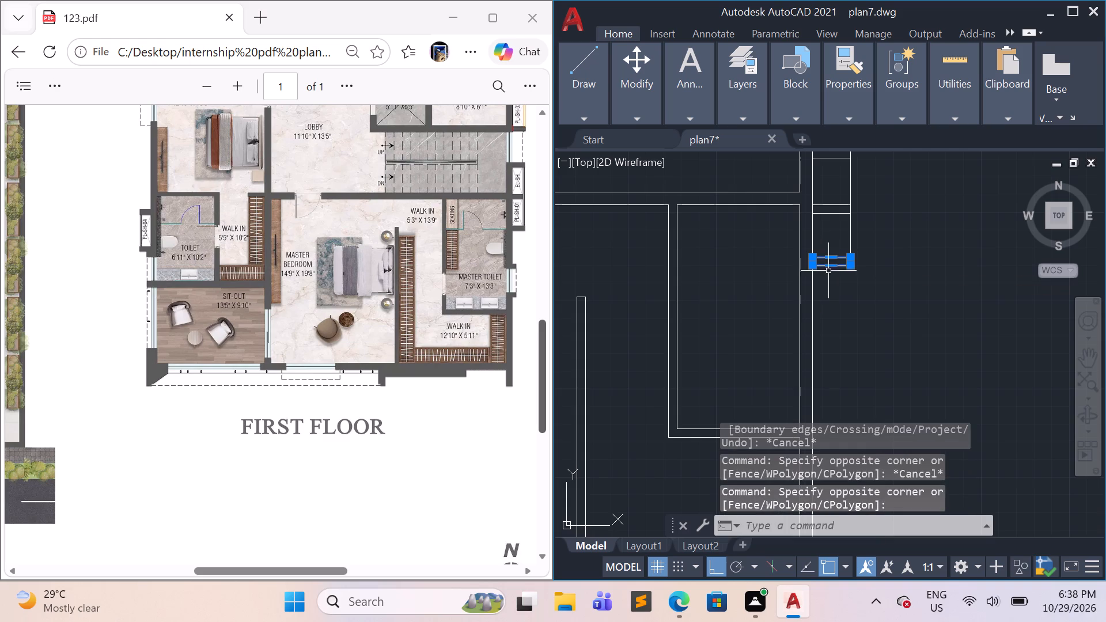
pyautogui.scroll(-1, 868, 368)
pyautogui.moveTo(868, 368); pyautogui.dragTo(866, 363, button='middle')
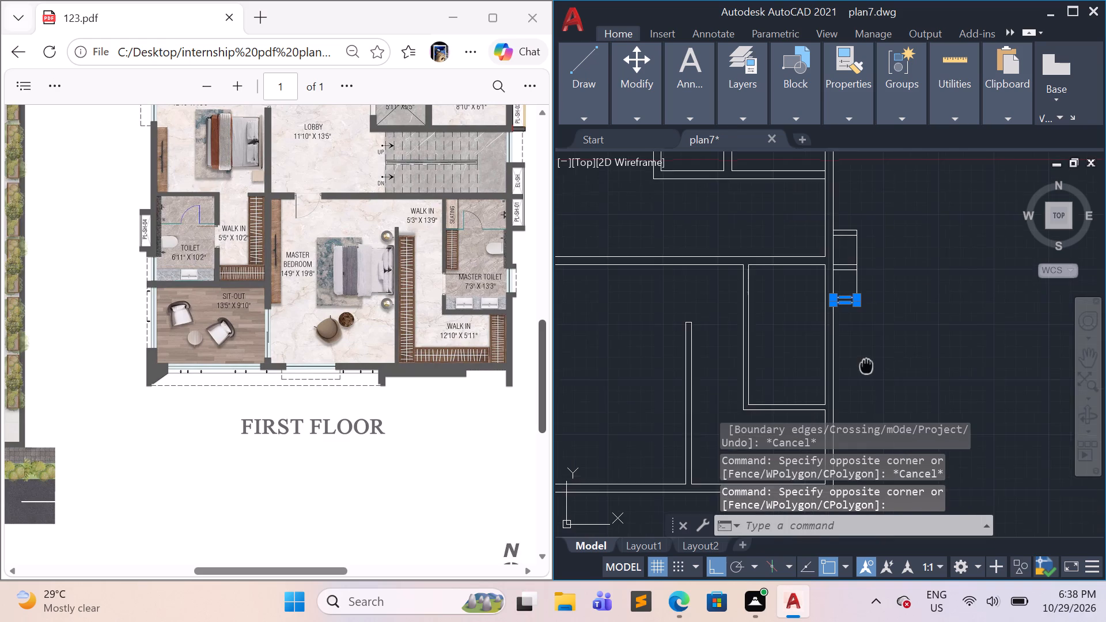
pyautogui.moveTo(866, 363); pyautogui.dragTo(860, 313, button='middle')
pyautogui.press('c')
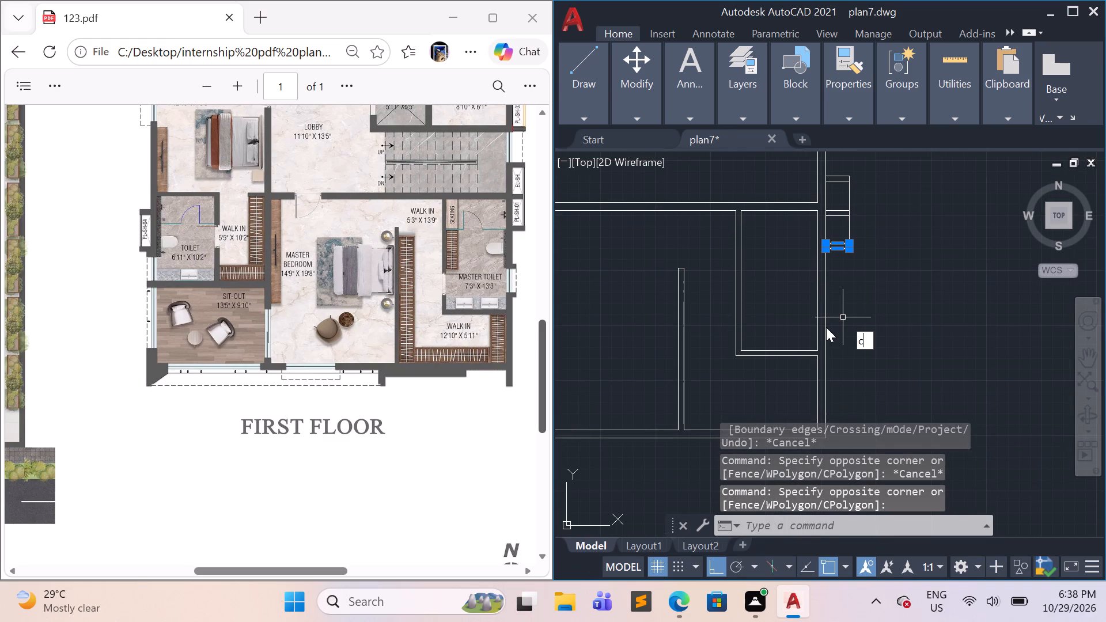
pyautogui.press('o')
pyautogui.press('Return')
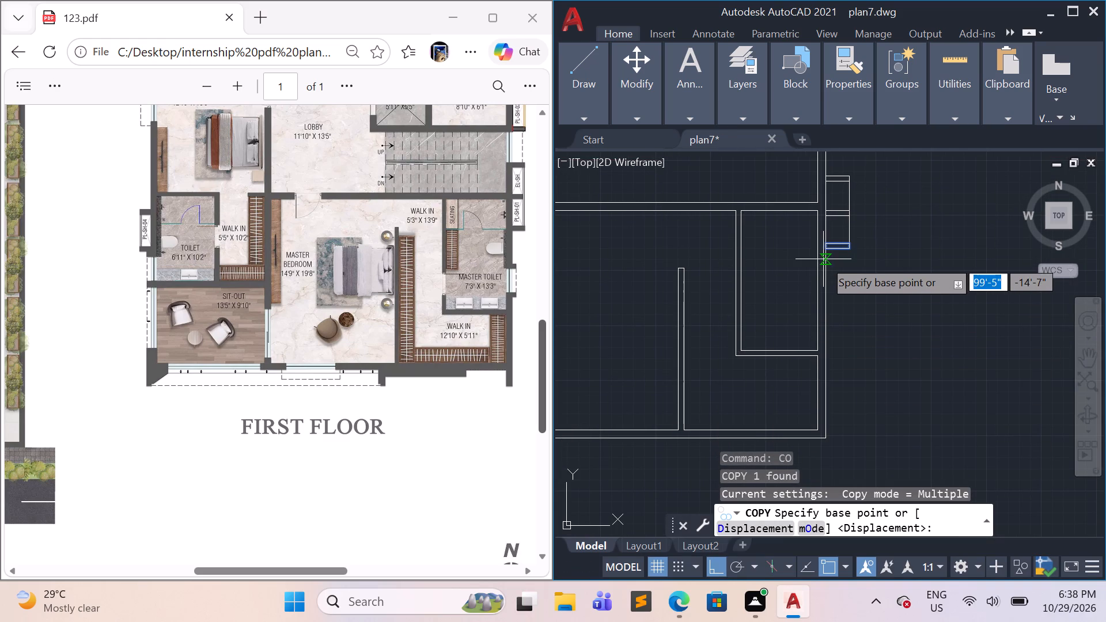
pyautogui.click(823, 252)
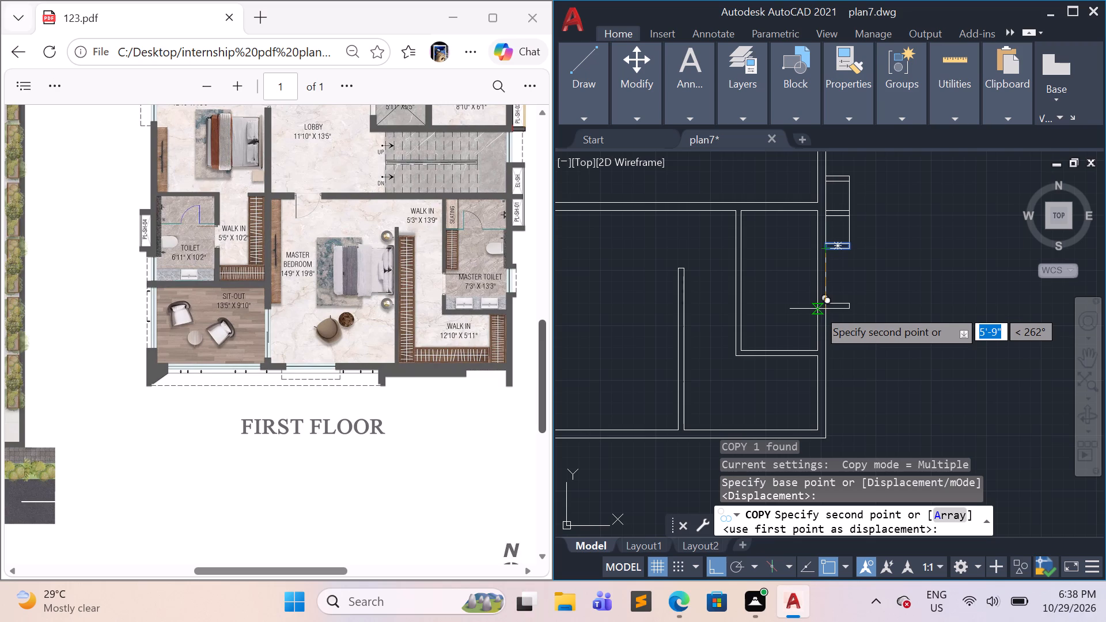
pyautogui.click(818, 294)
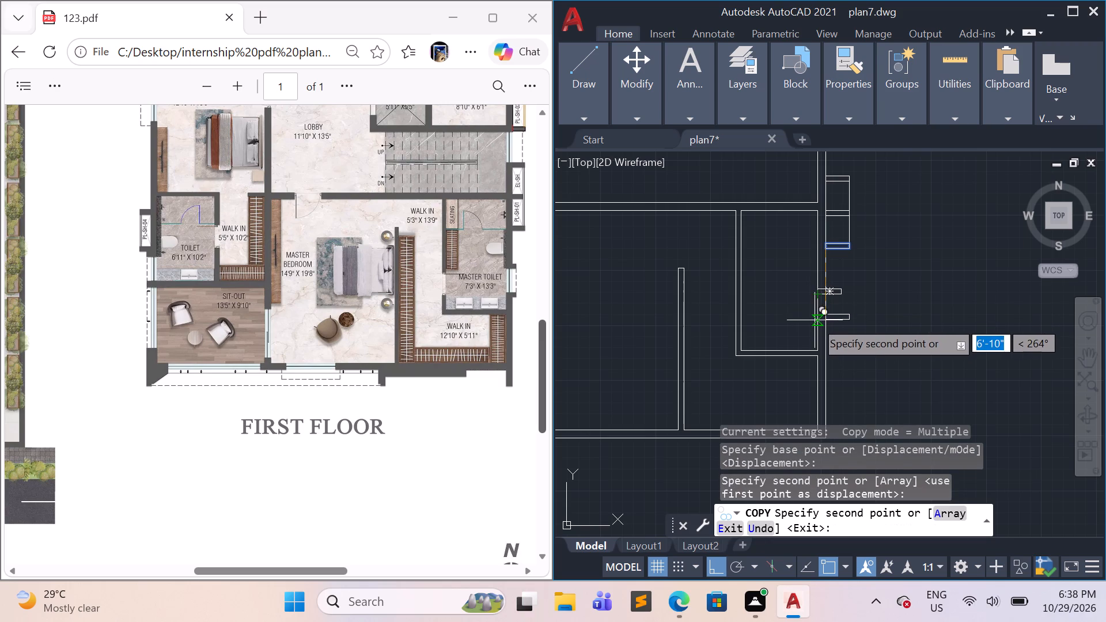
pyautogui.click(815, 320)
pyautogui.press('Escape')
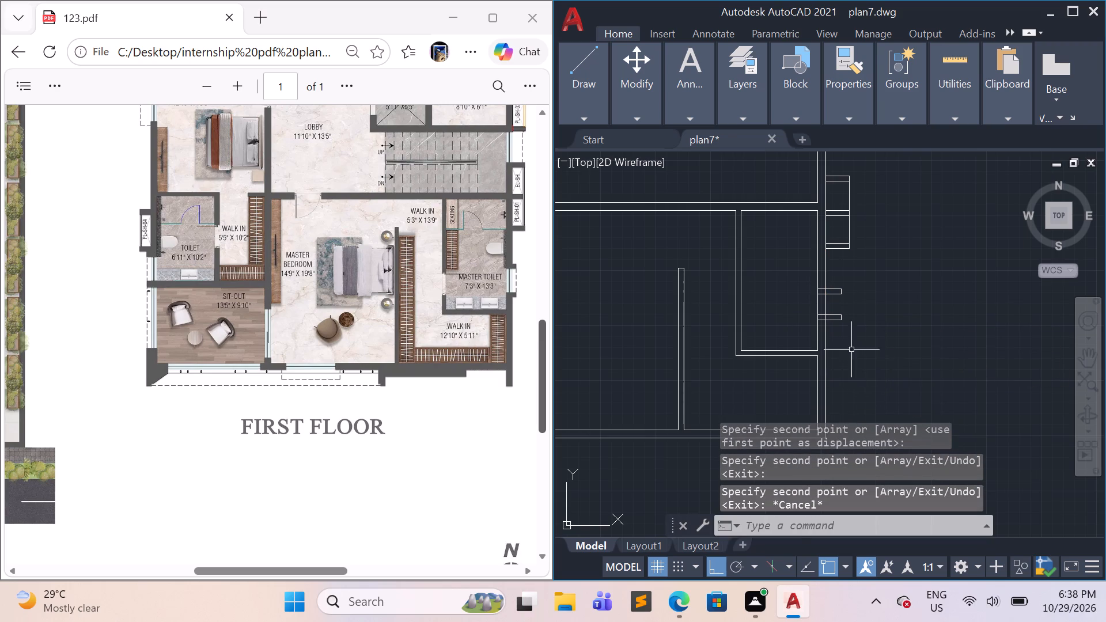
# Trim the parts of both copied rectangles that lie inside the east wall's thickness.
pyautogui.scroll(2, 842, 330)
pyautogui.scroll(-1, 829, 349)
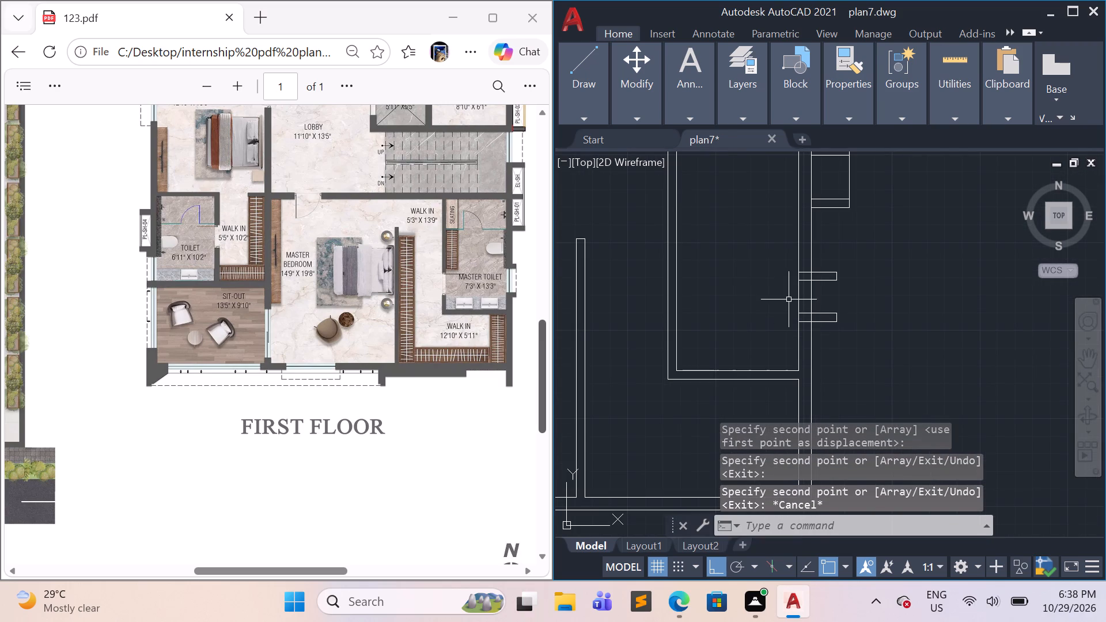
pyautogui.scroll(1, 796, 288)
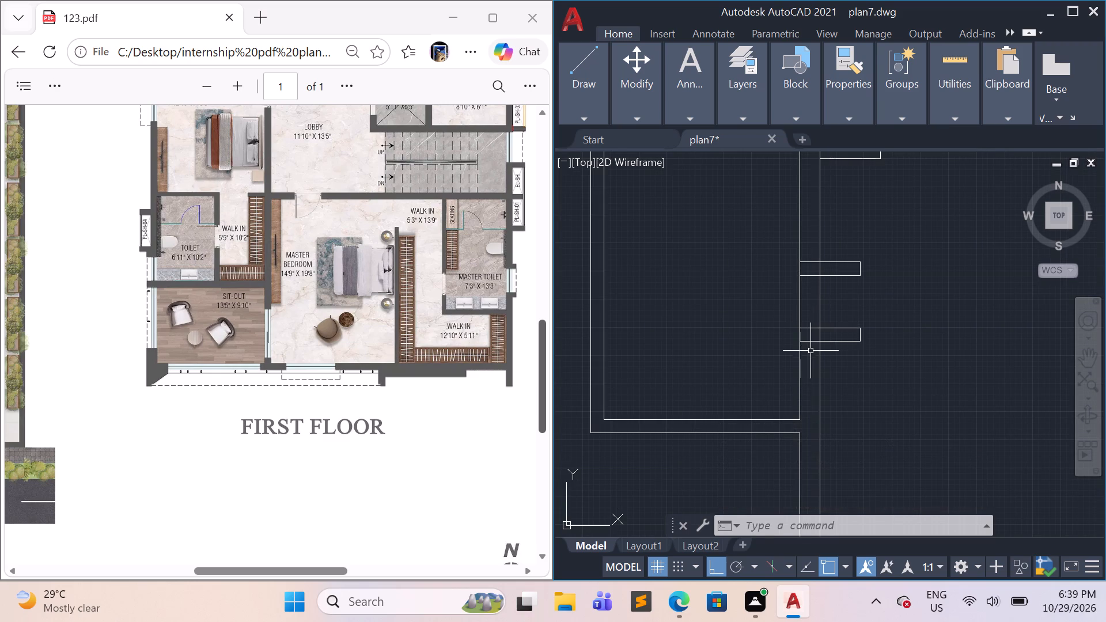
pyautogui.write('tr')
pyautogui.press('Return')
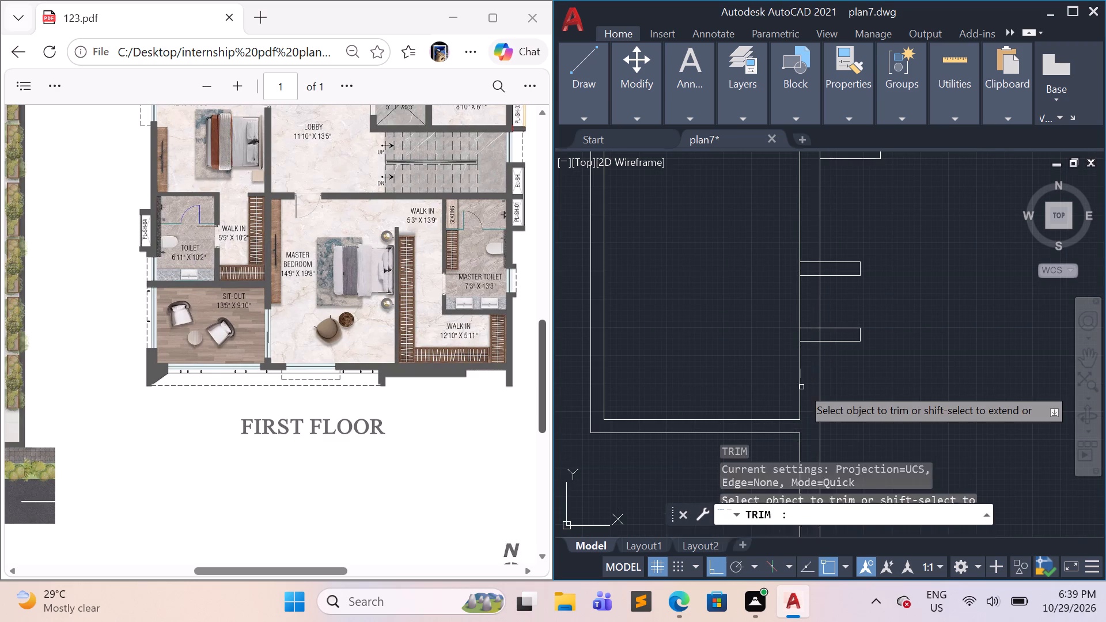
pyautogui.moveTo(809, 346); pyautogui.dragTo(806, 321)
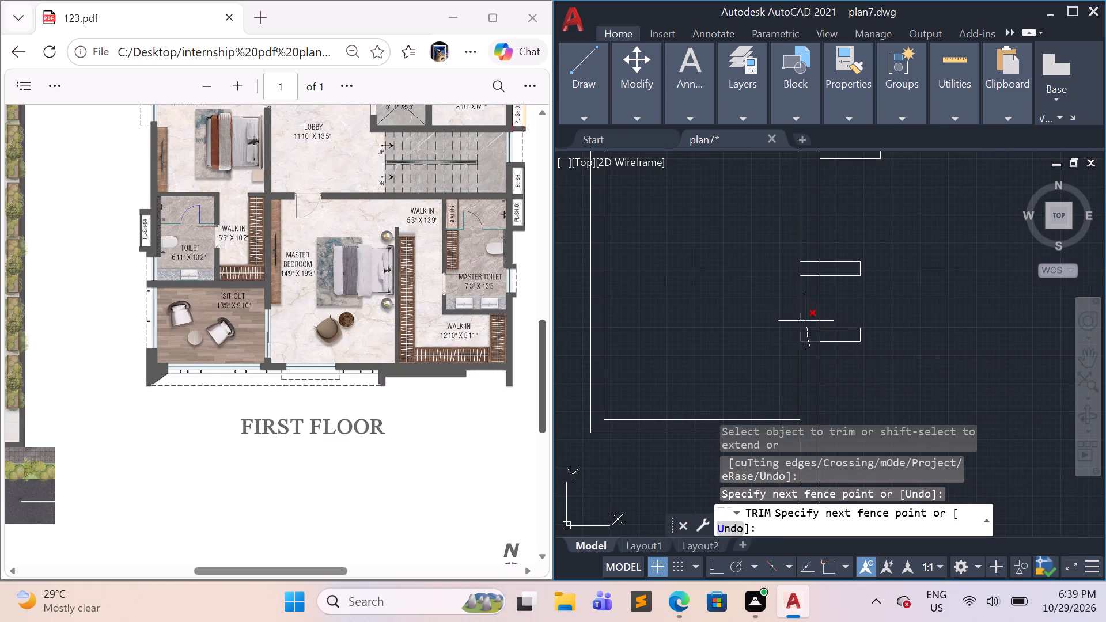
pyautogui.moveTo(806, 321); pyautogui.dragTo(808, 258)
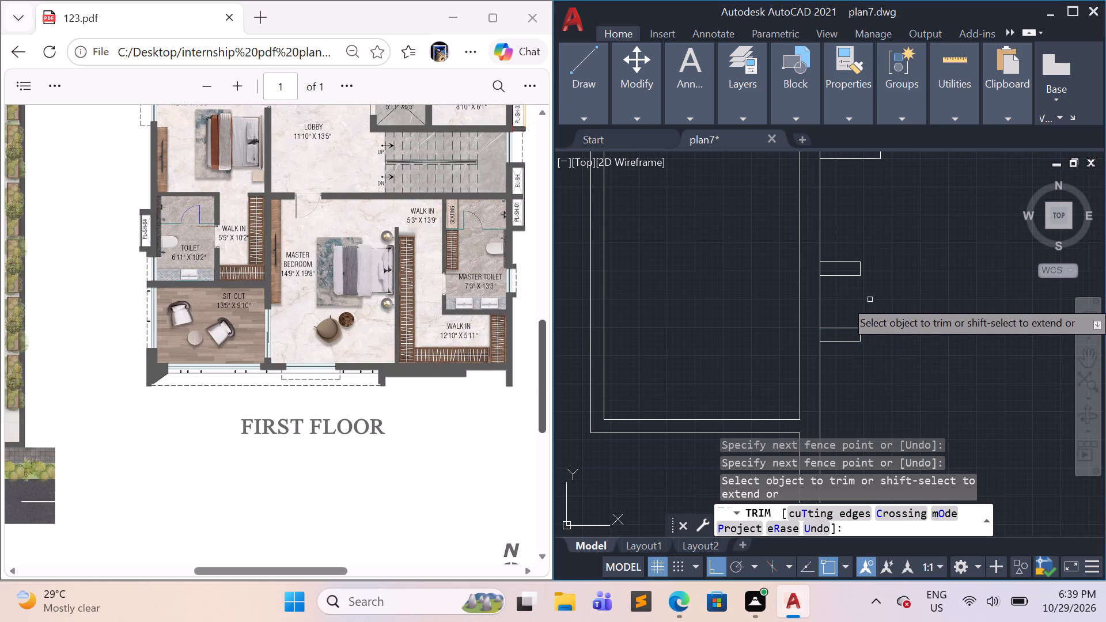
pyautogui.press('Escape')
pyautogui.press('Escape')
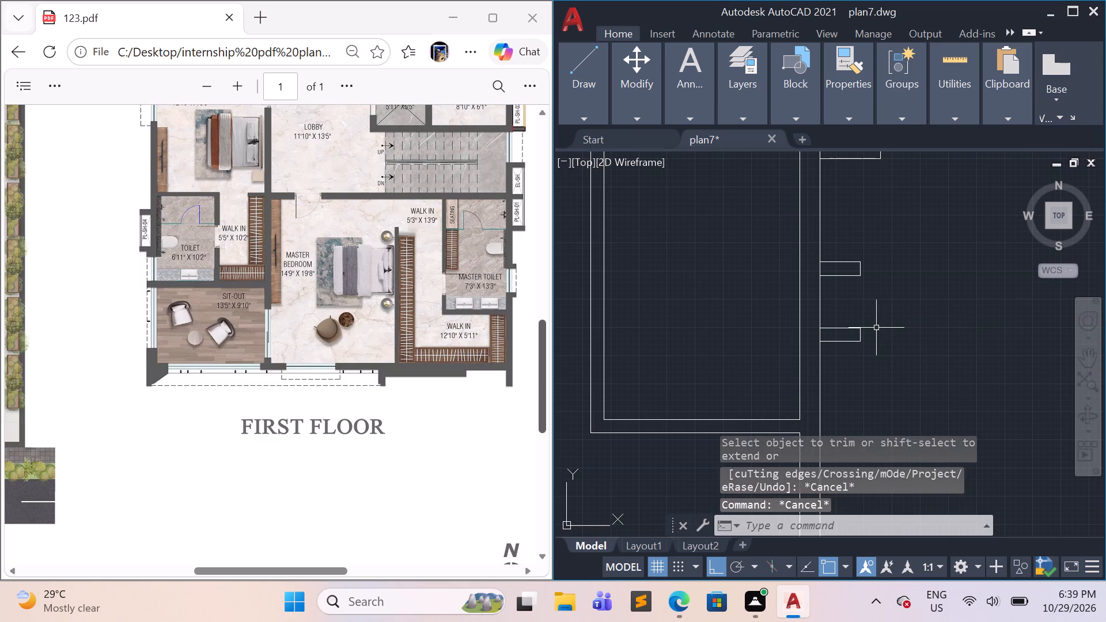
# Draw a vertical line joining the outer ends of the two copied rectangles to close the small projection.
pyautogui.press('l')
pyautogui.press('Return')
pyautogui.click(862, 270)
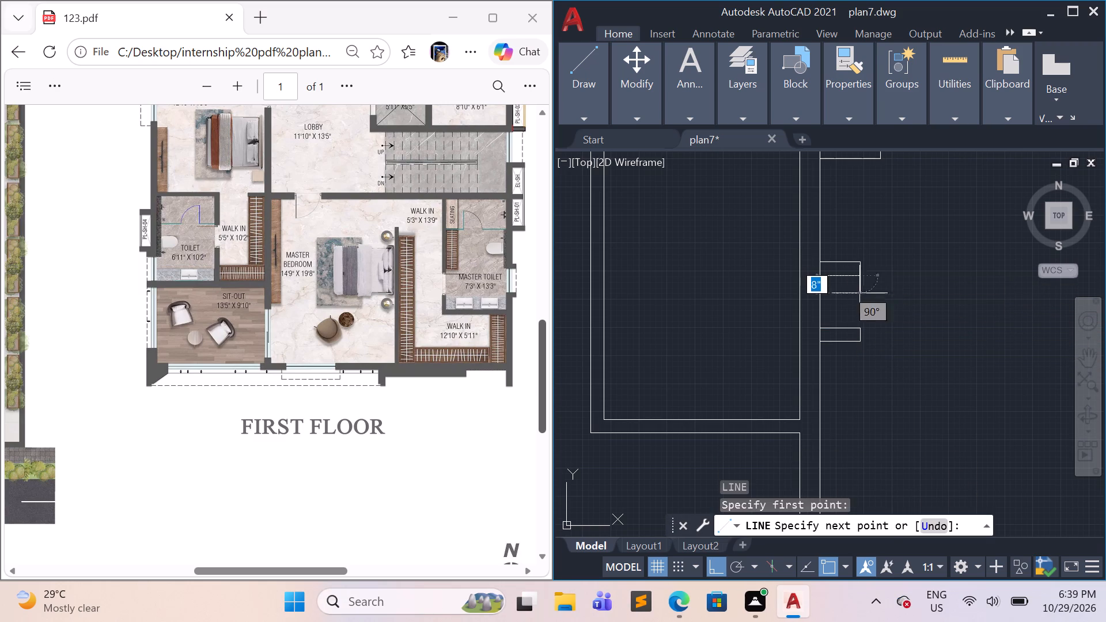
pyautogui.click(860, 329)
pyautogui.press('Escape')
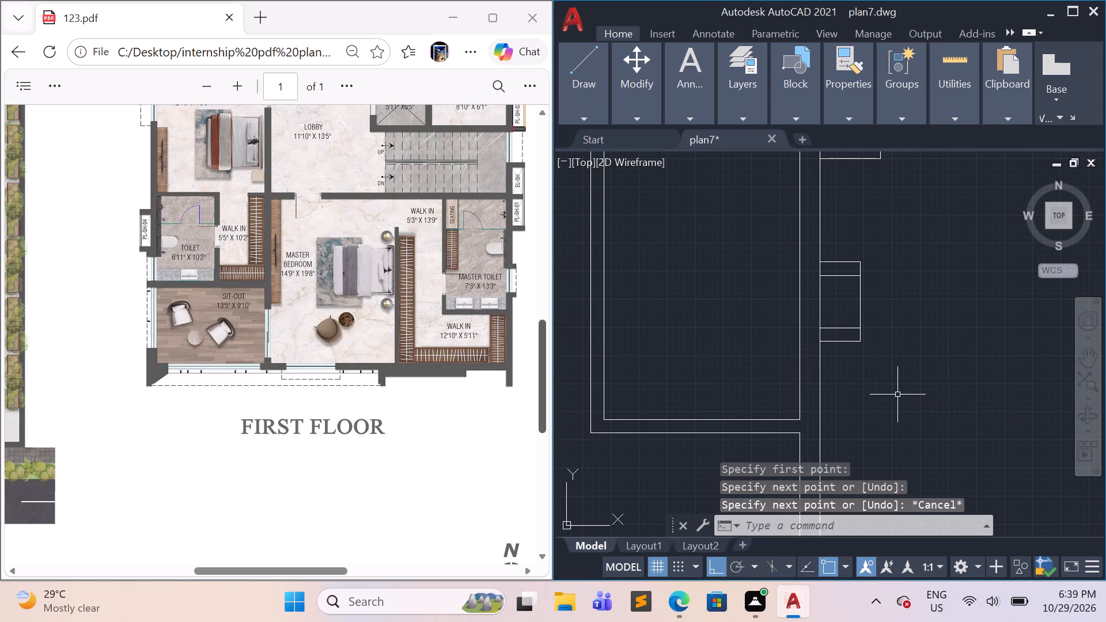
# Start a line outline at the south wall's outer face below the walk-in, running 9" south and about 9'-4" west.
pyautogui.scroll(-2, 896, 396)
pyautogui.scroll(-1, 814, 440)
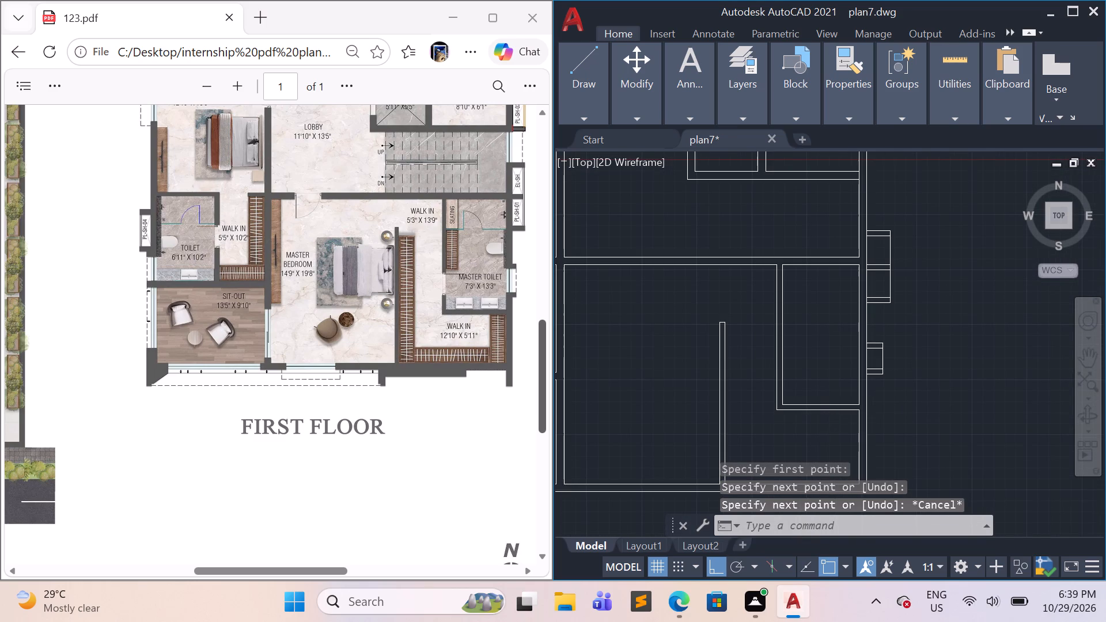
pyautogui.moveTo(813, 441); pyautogui.dragTo(854, 322, button='middle')
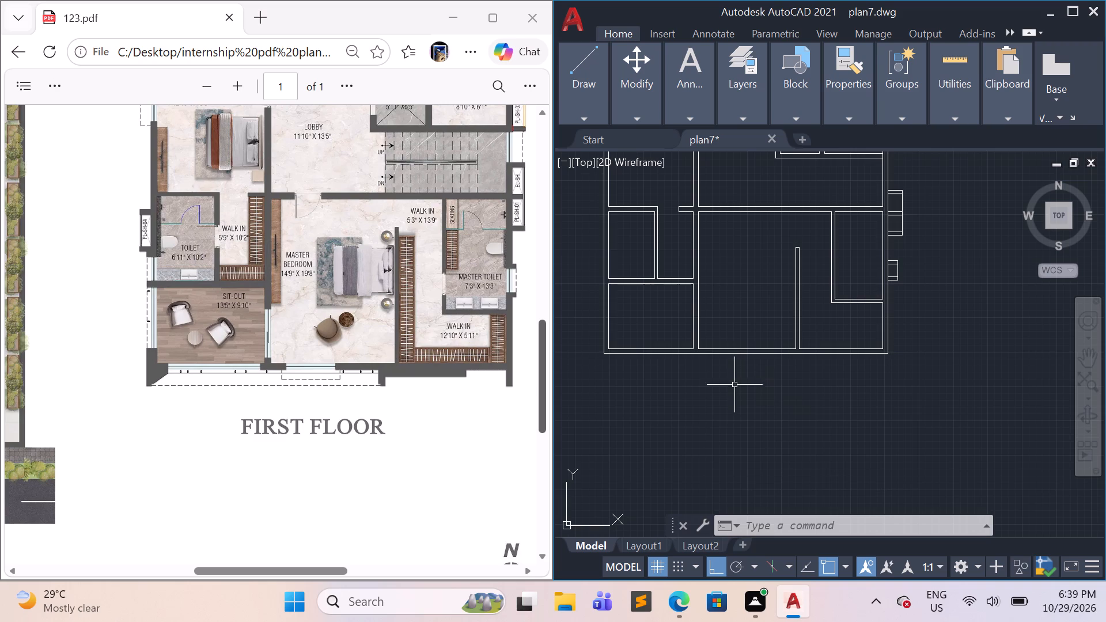
pyautogui.press('Escape')
pyautogui.press('Escape')
pyautogui.press('Escape')
pyautogui.press('Escape')
pyautogui.press('Escape')
pyautogui.press('Escape')
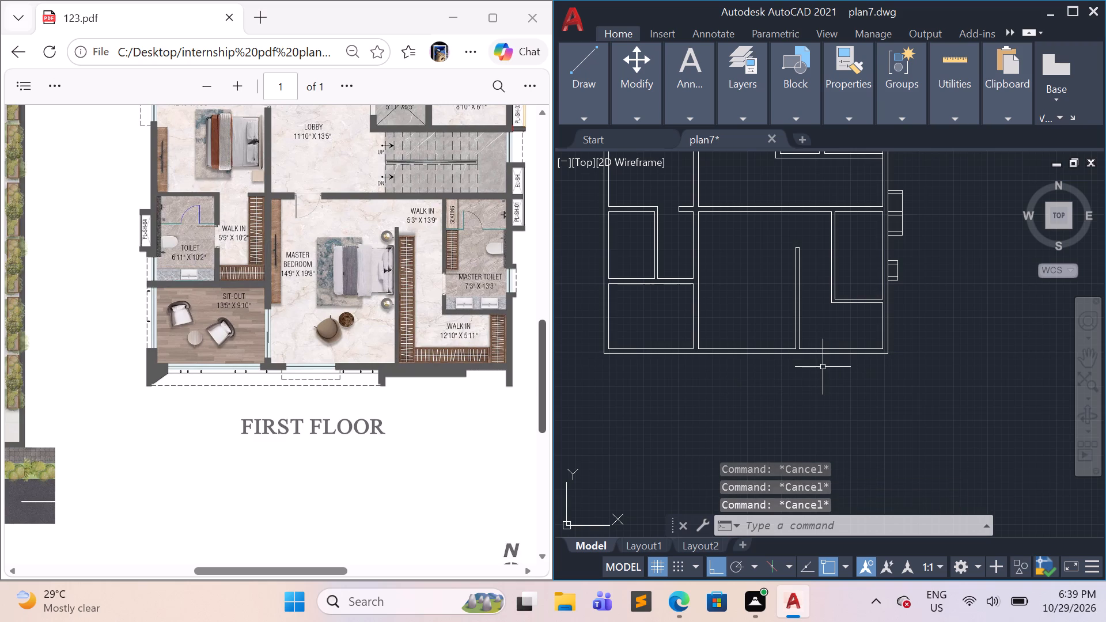
pyautogui.press('l')
pyautogui.press('Return')
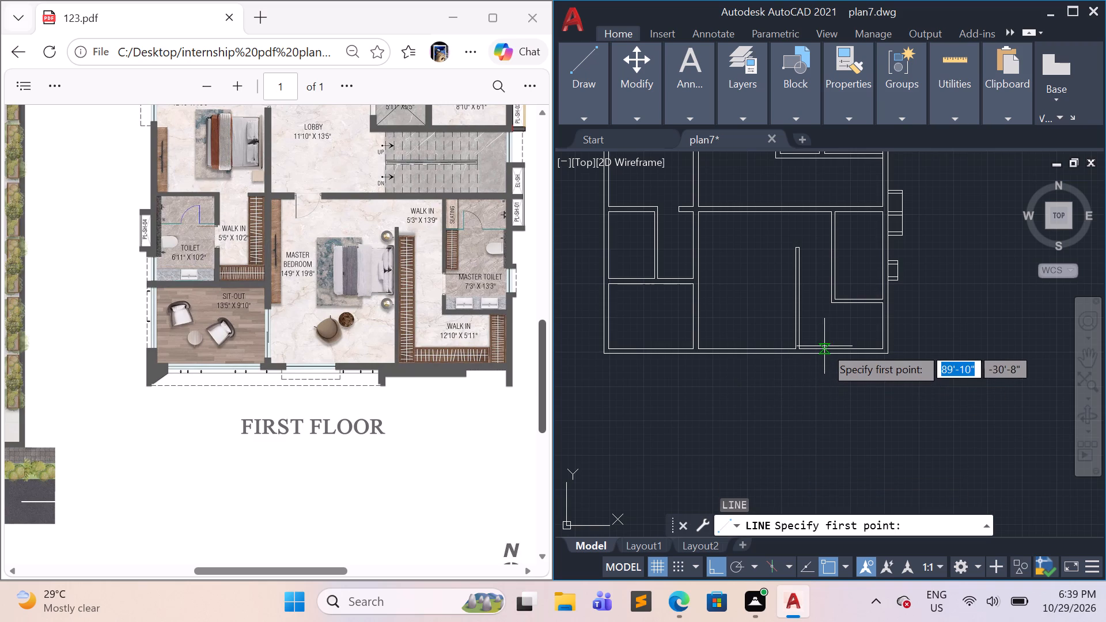
pyautogui.click(824, 355)
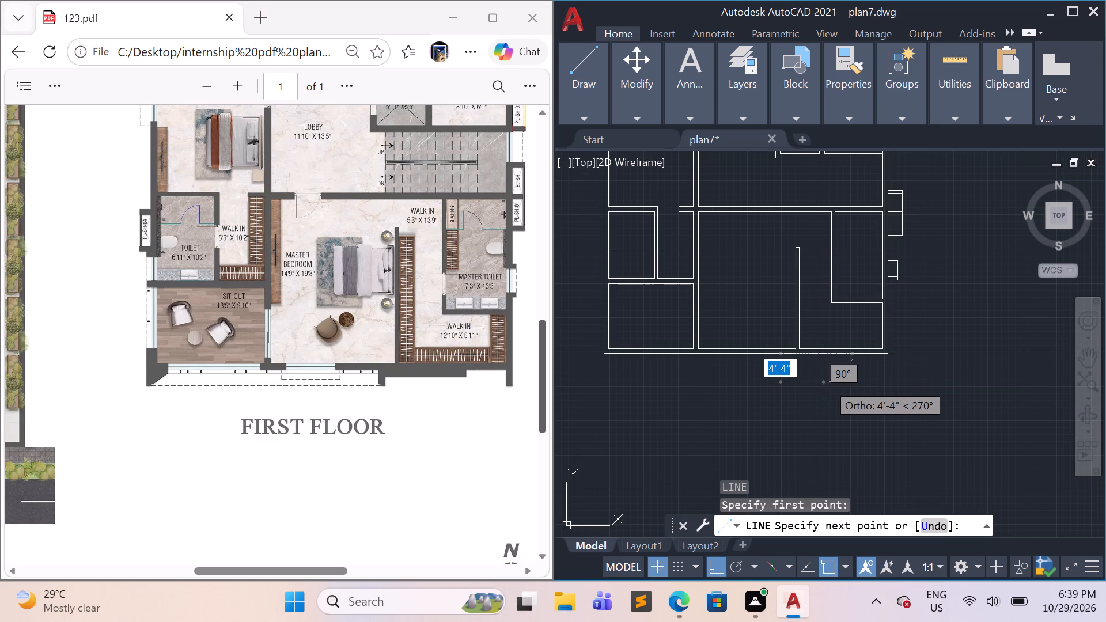
pyautogui.press('9')
pyautogui.hotkey('shift', '"')
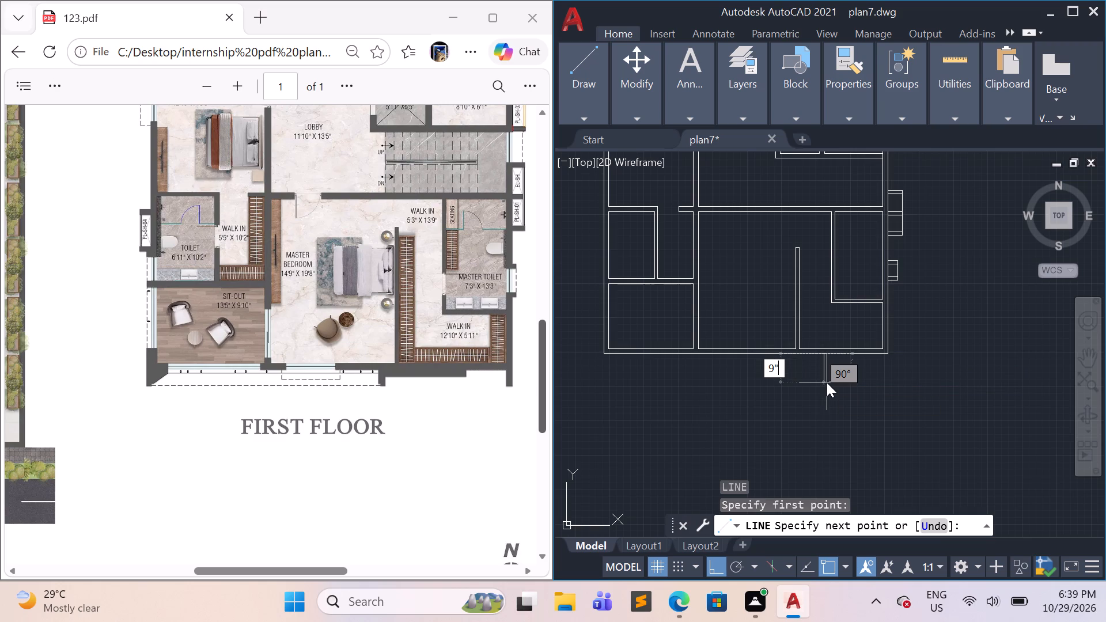
pyautogui.press('Return')
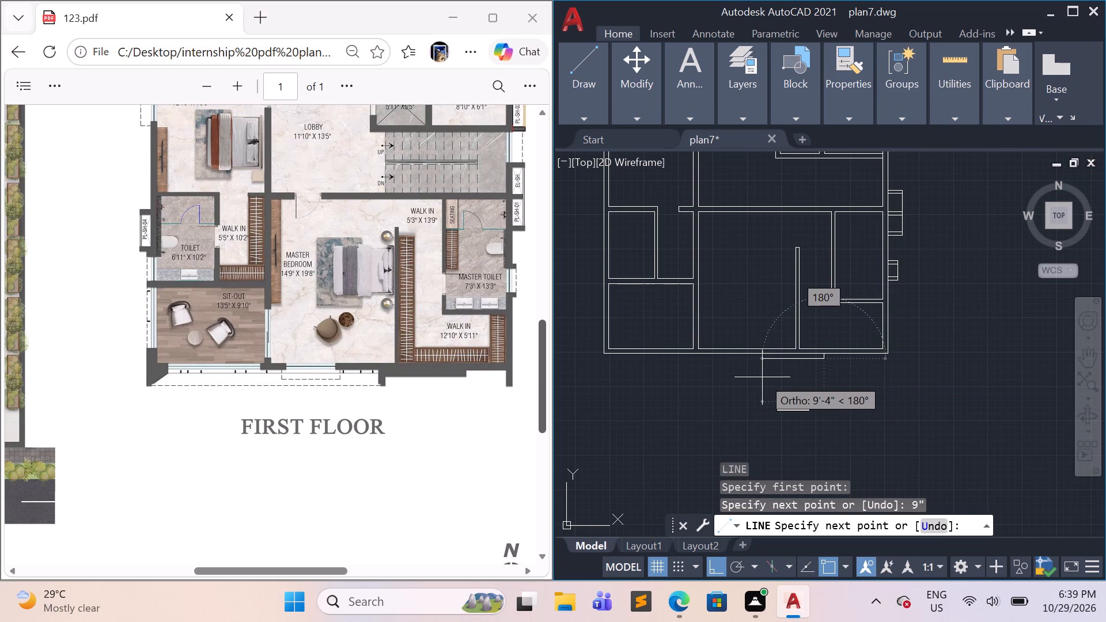
pyautogui.click(762, 377)
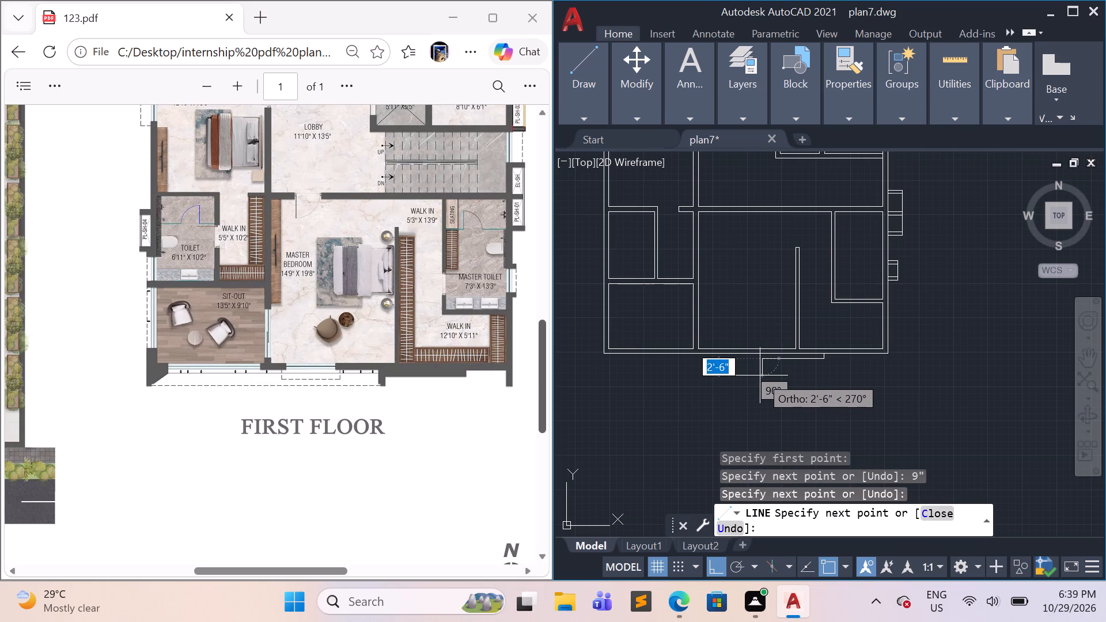
# Continue the outline about 2'-6" south, 9" west, about 7" north and 9" west, closing it north to the south wall's outer face.
pyautogui.click(760, 376)
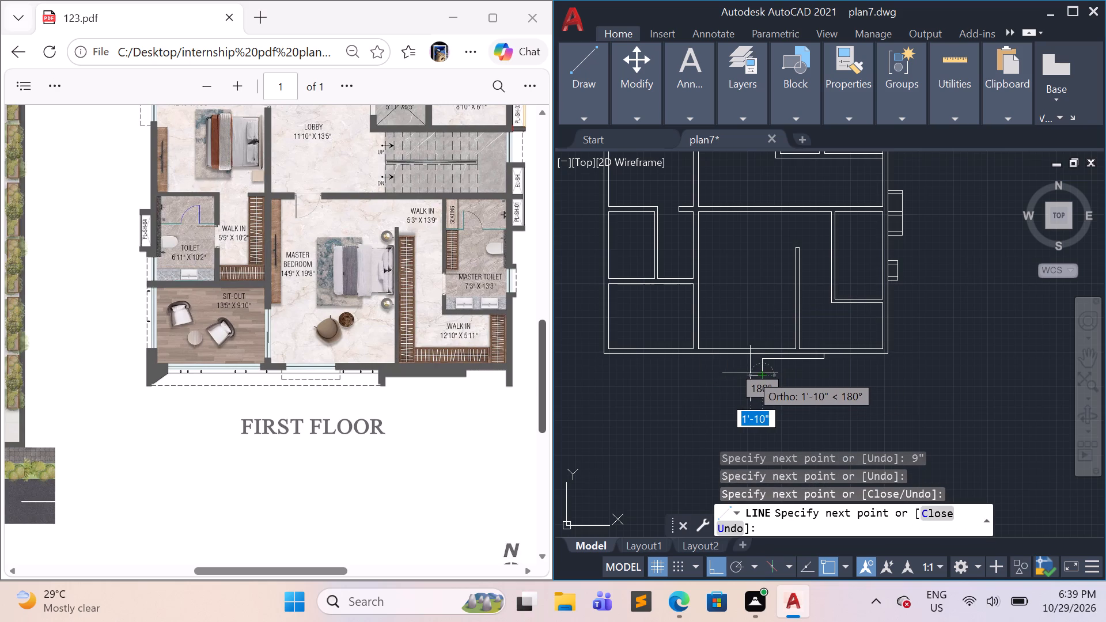
pyautogui.press('9')
pyautogui.hotkey('shift', '"')
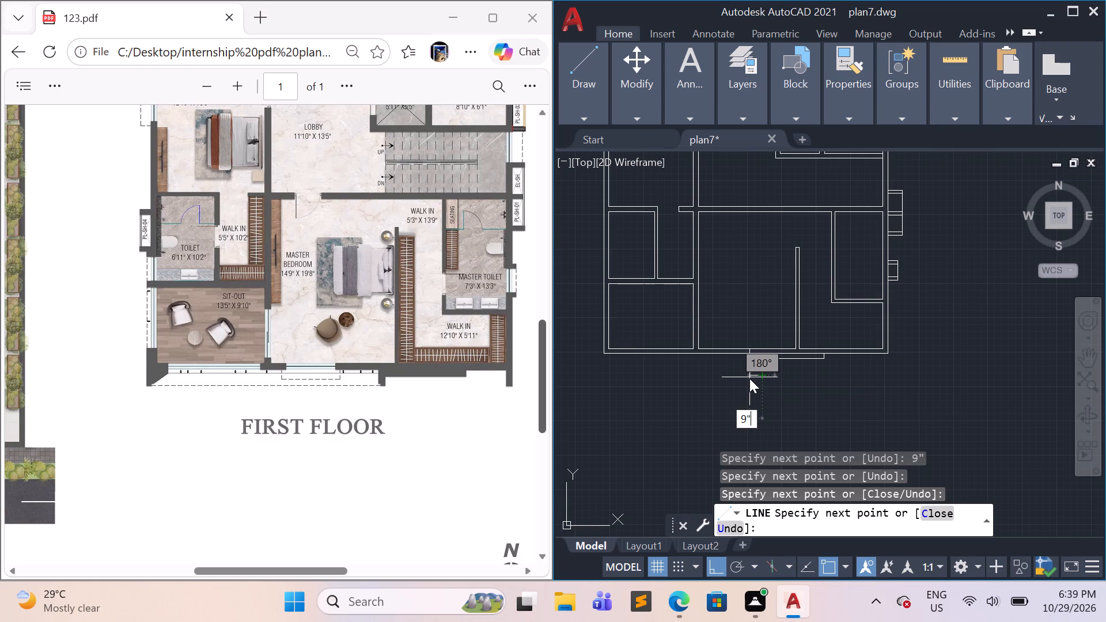
pyautogui.press('Return')
pyautogui.scroll(2, 748, 371)
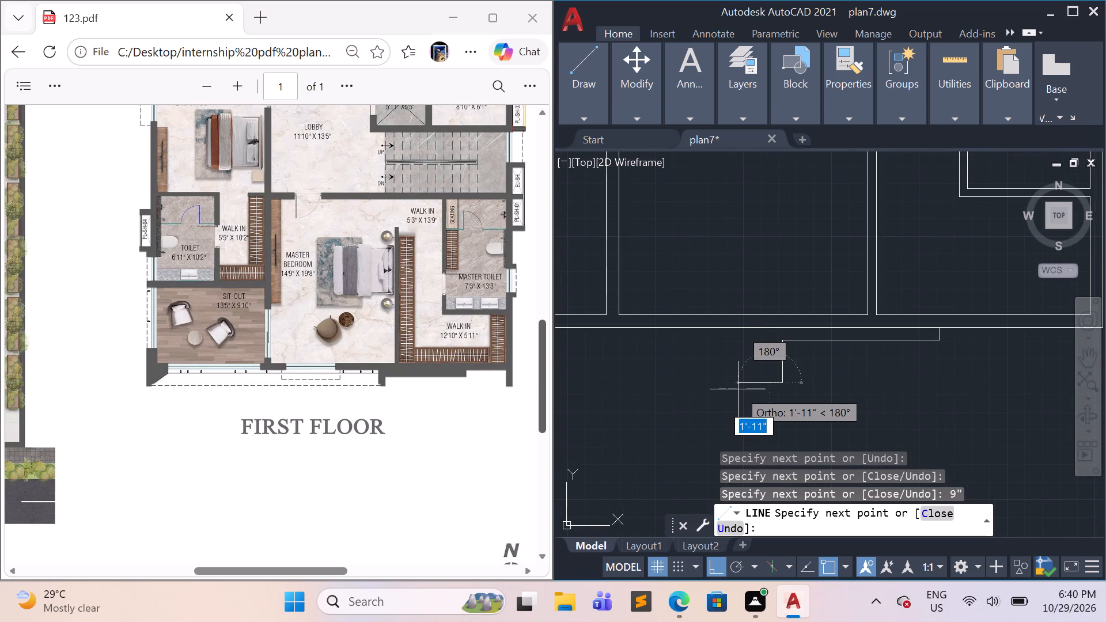
pyautogui.click(770, 373)
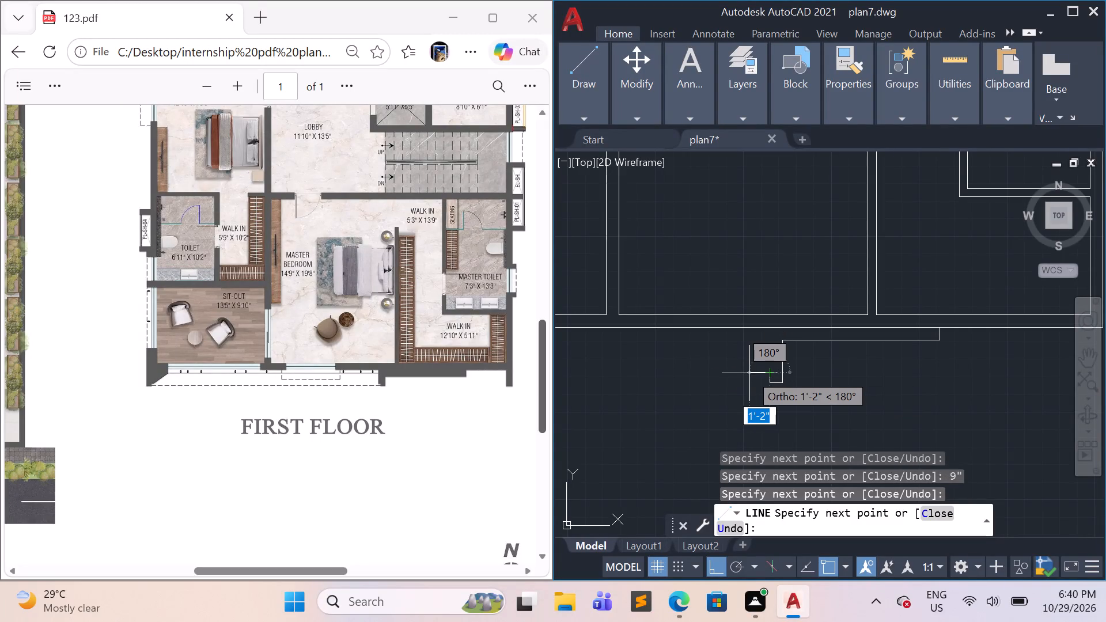
pyautogui.press('9')
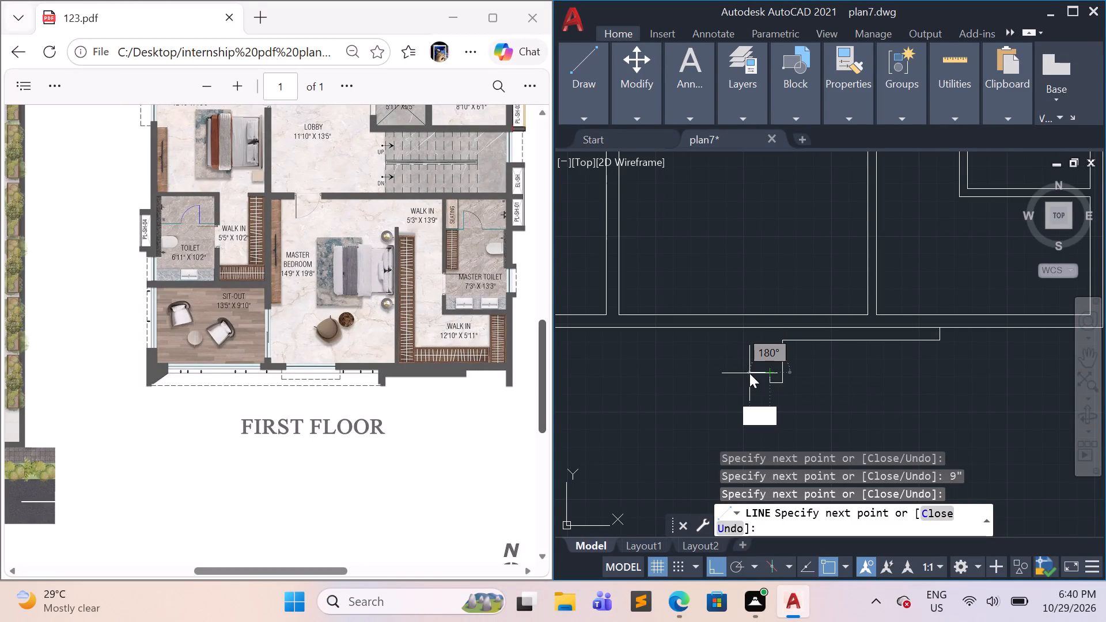
pyautogui.hotkey('shift', '"')
pyautogui.press('Return')
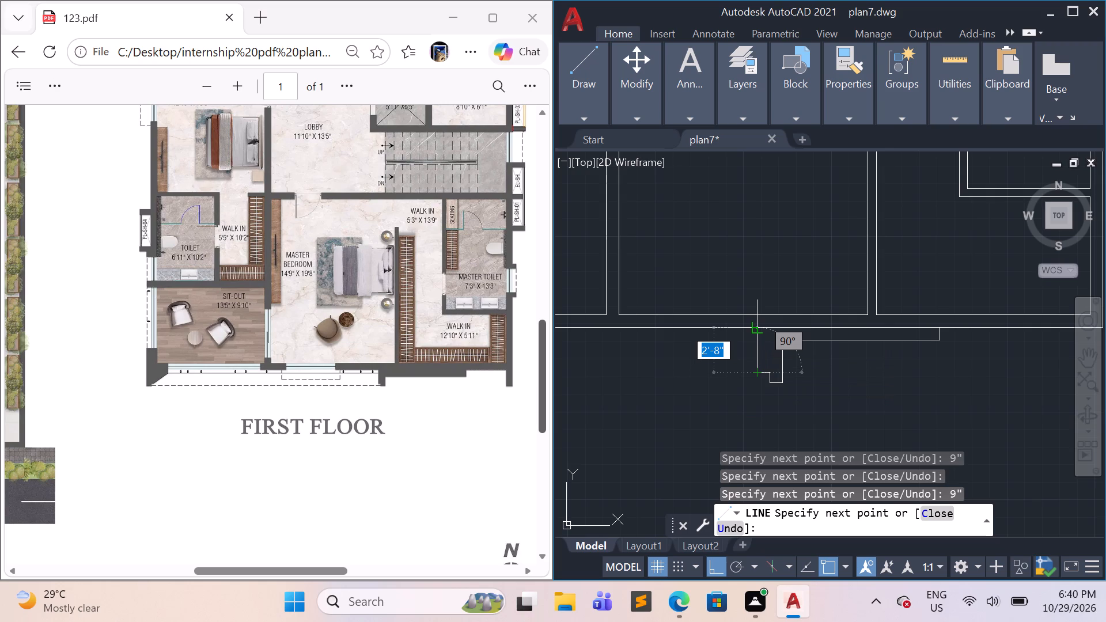
pyautogui.click(754, 329)
pyautogui.press('Escape')
pyautogui.scroll(-1, 791, 420)
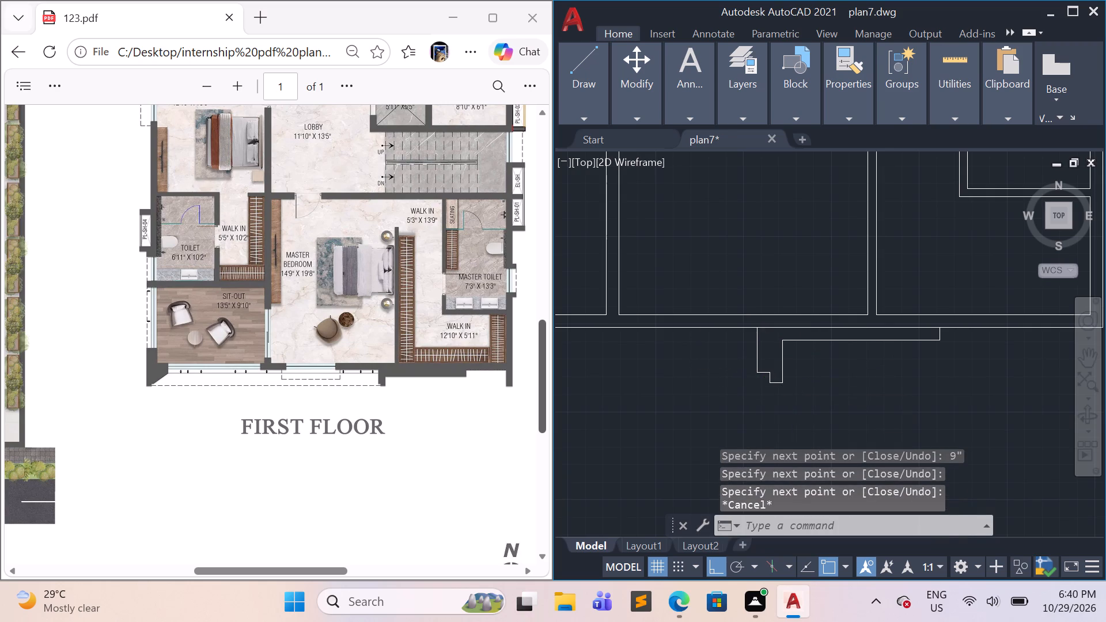
pyautogui.scroll(-1, 791, 420)
pyautogui.moveTo(740, 407); pyautogui.dragTo(812, 370, button='middle')
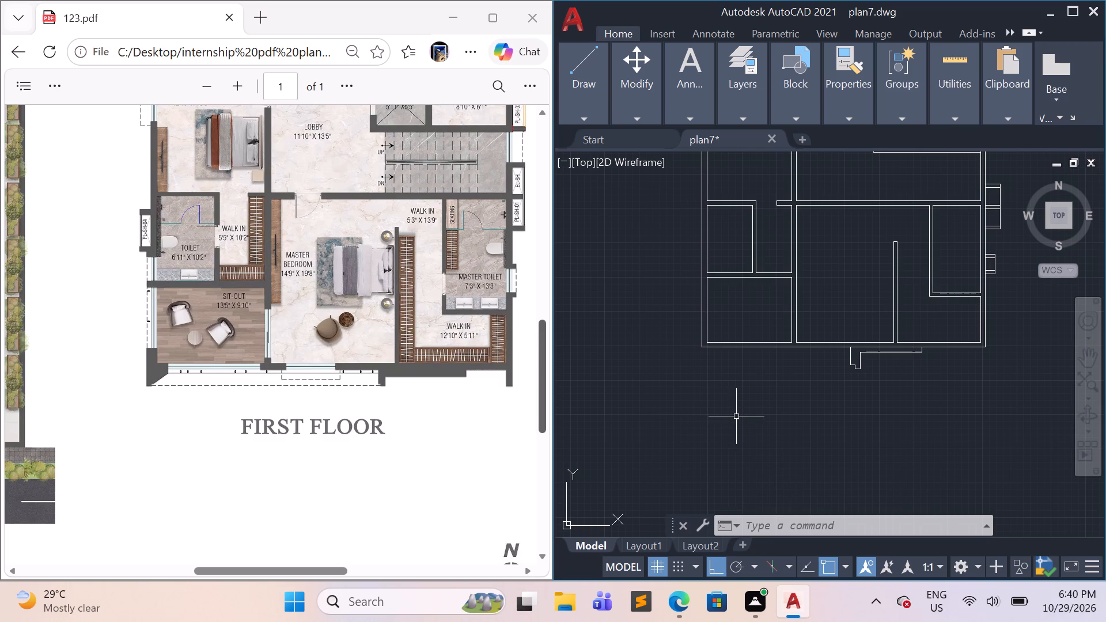
# Start a line outline at the south wall's southwest outer corner, running about 3'-3" south, level with the existing projection's bottom, and 9" east.
pyautogui.press('Escape')
pyautogui.press('Escape')
pyautogui.scroll(1, 704, 366)
pyautogui.press('l')
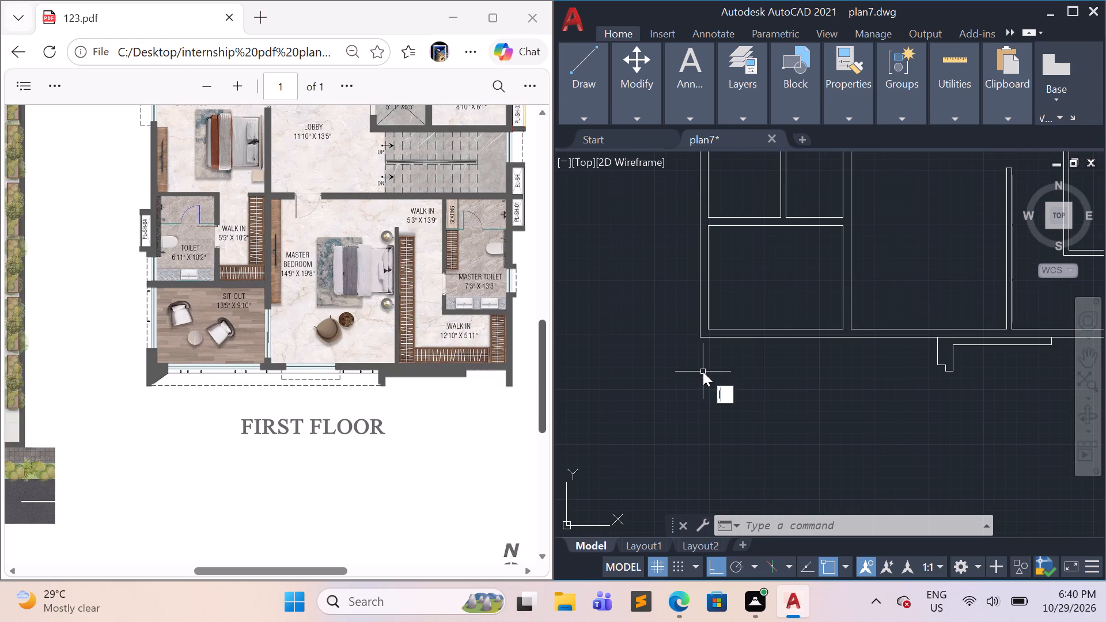
pyautogui.press('Return')
pyautogui.click(702, 337)
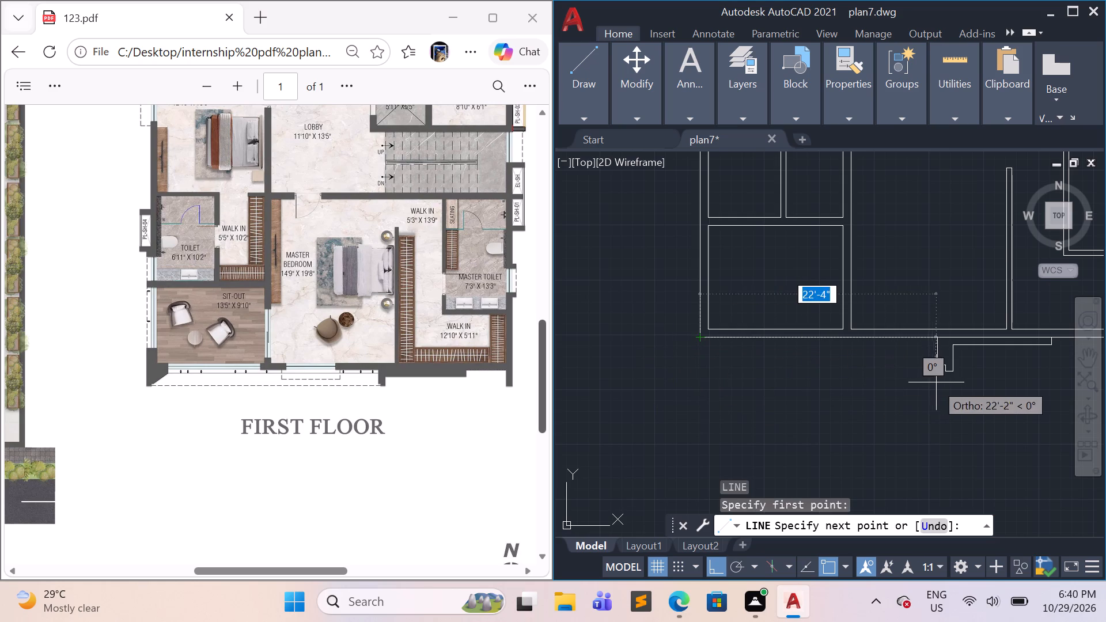
pyautogui.click(700, 371)
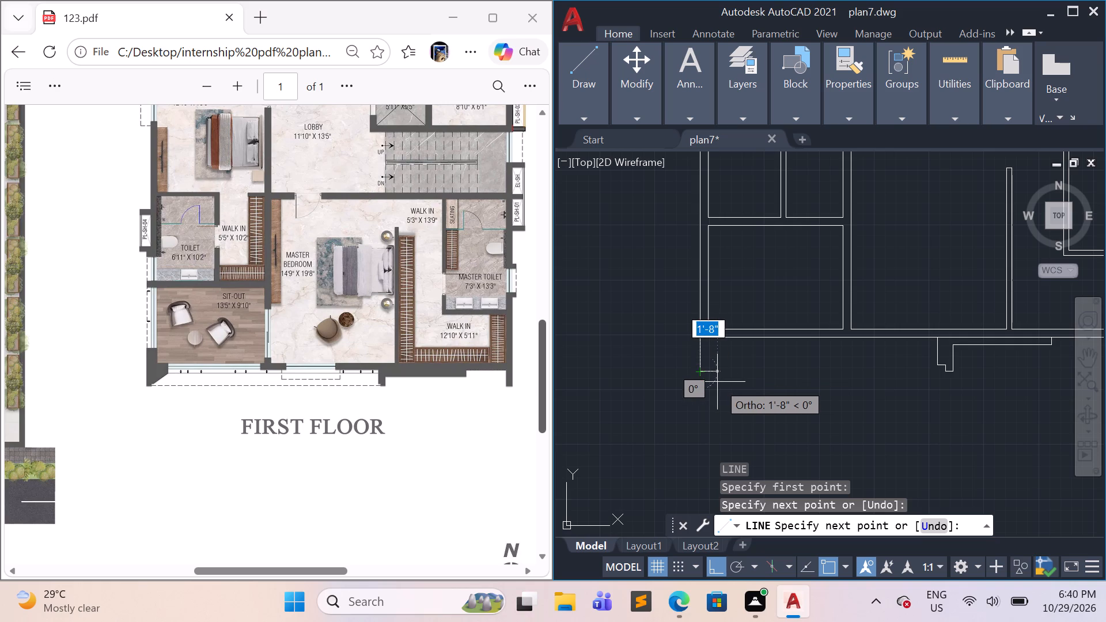
pyautogui.press('9')
pyautogui.hotkey('shift', '"')
pyautogui.press('Return')
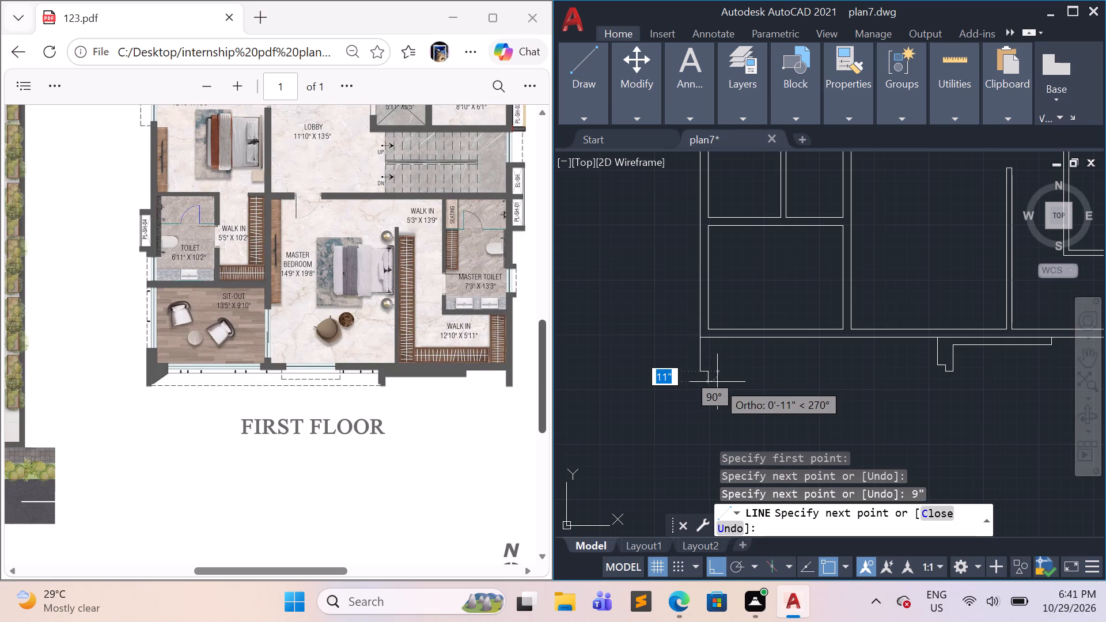
# Continue the outline straight north to the south wall's outer face, back down, and diagonally northeast to that face.
pyautogui.click(704, 342)
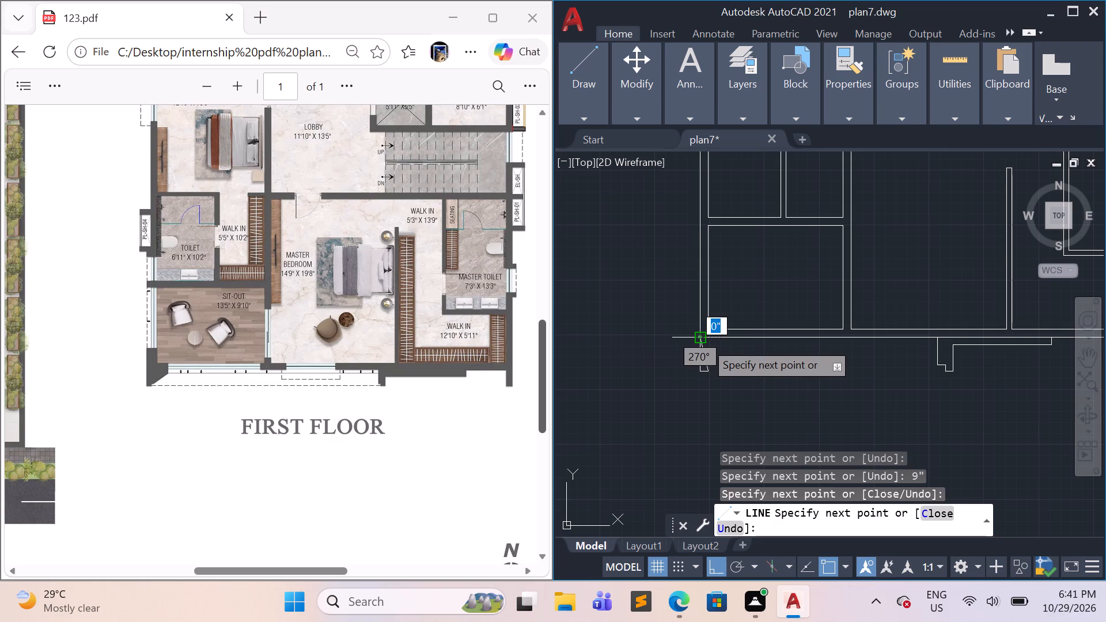
pyautogui.hotkey('ctrl', 'z')
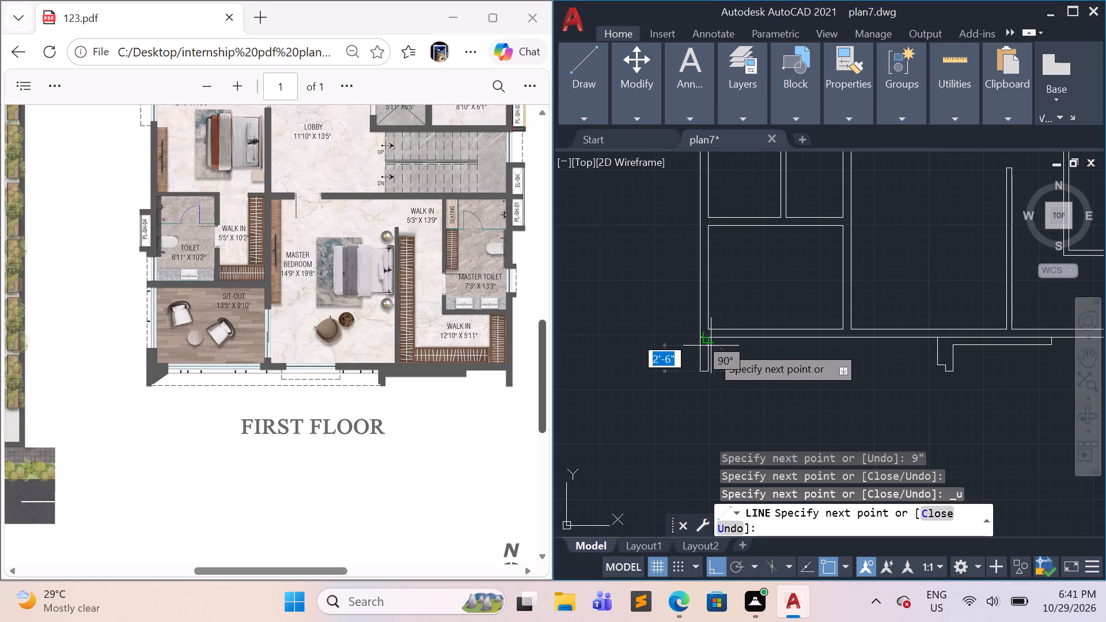
pyautogui.click(709, 336)
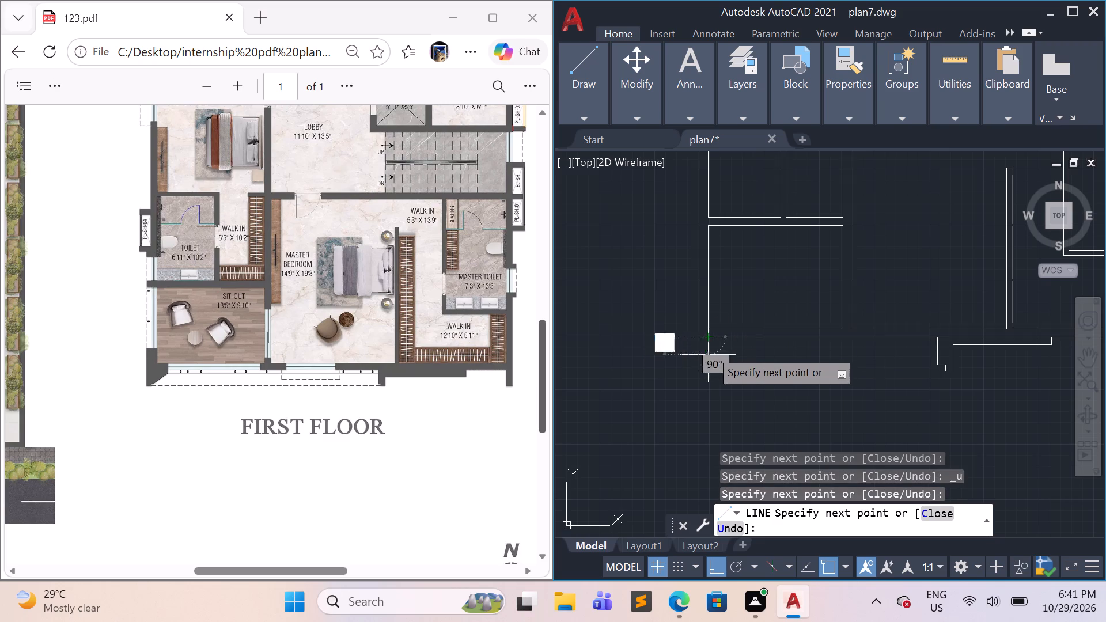
pyautogui.click(709, 367)
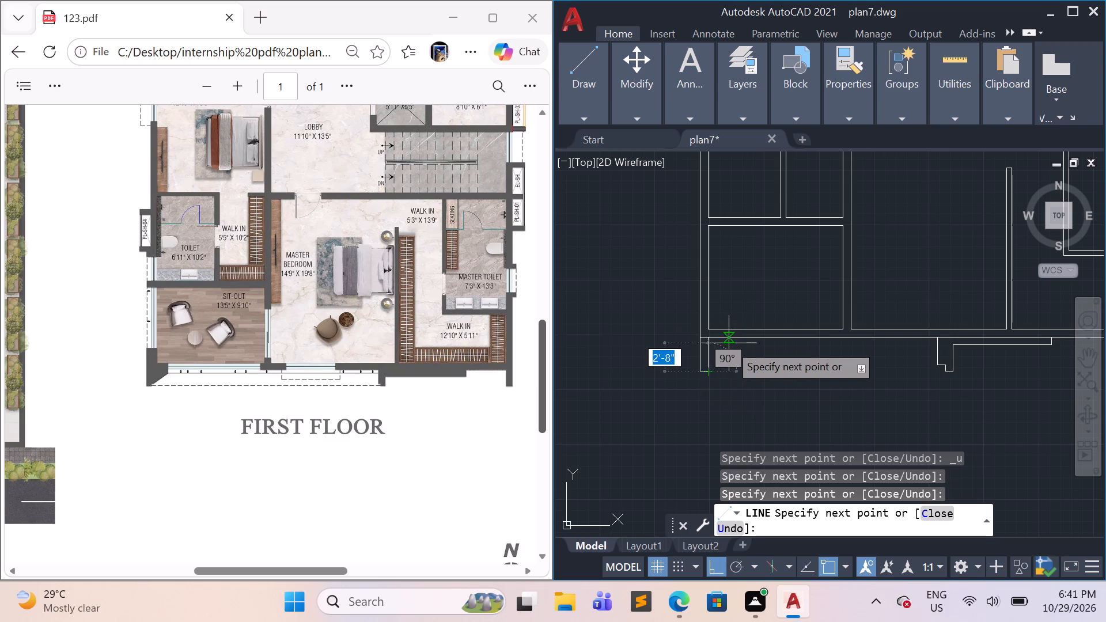
pyautogui.click(729, 343)
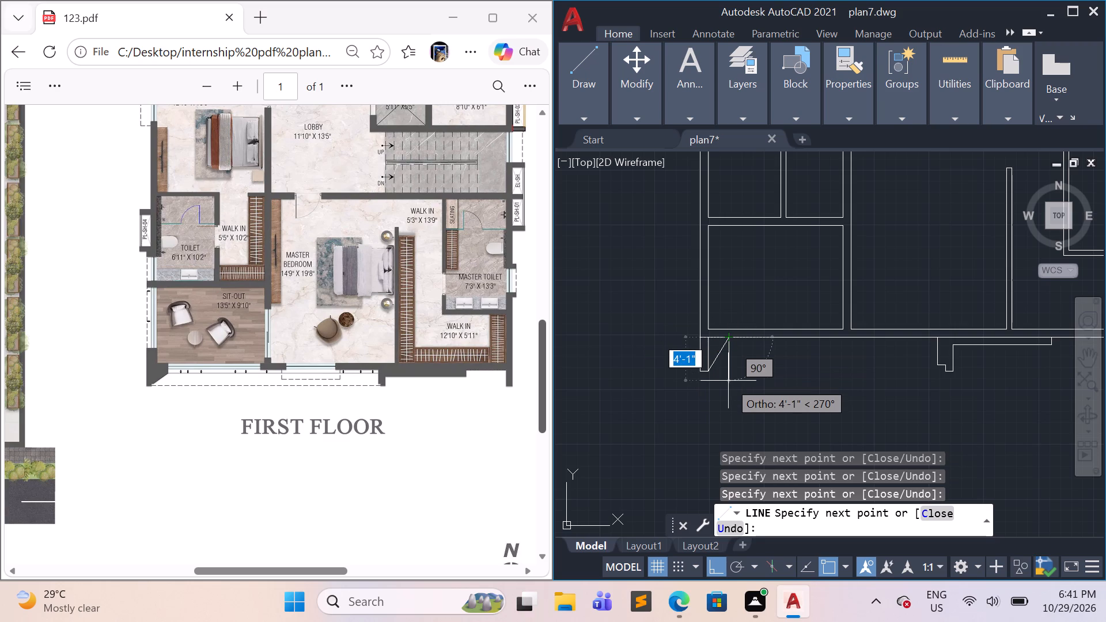
pyautogui.press('Escape')
# Trim the inner vertical line and the wall-face segment enclosed by the slanted southwest projection, keeping its outer edge, base and diagonal.
pyautogui.scroll(1, 725, 373)
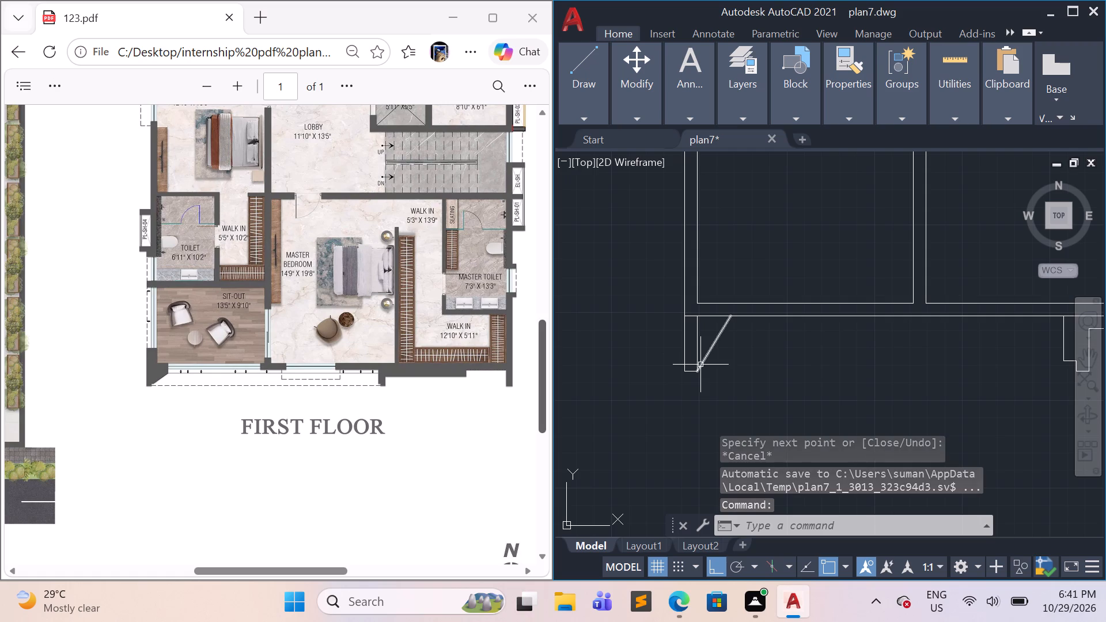
pyautogui.write('tr')
pyautogui.press('Return')
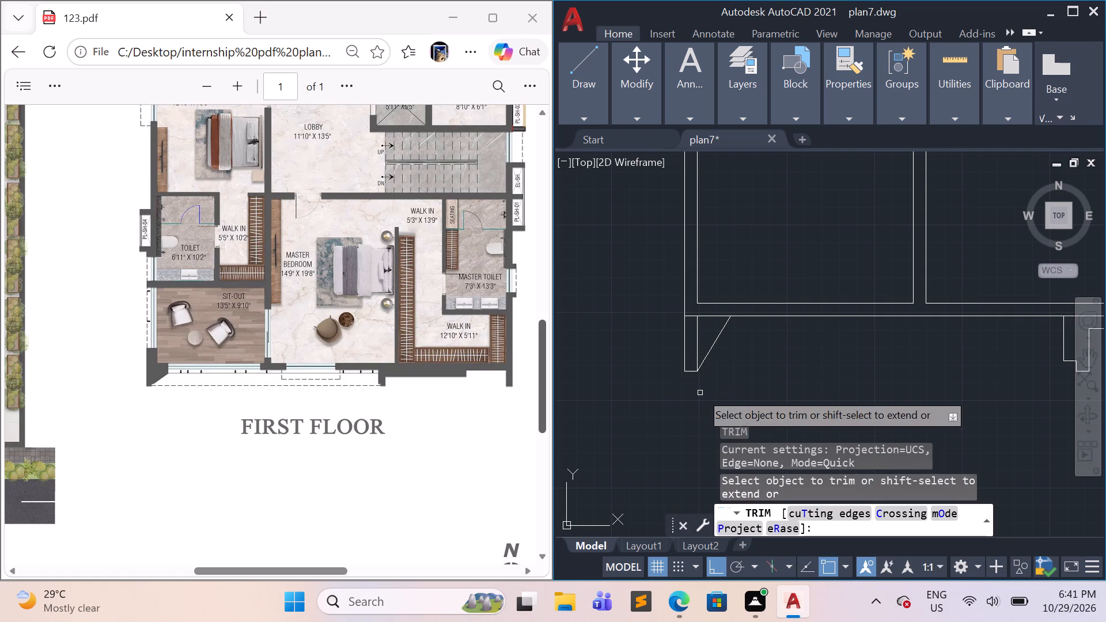
pyautogui.moveTo(689, 341); pyautogui.dragTo(696, 335)
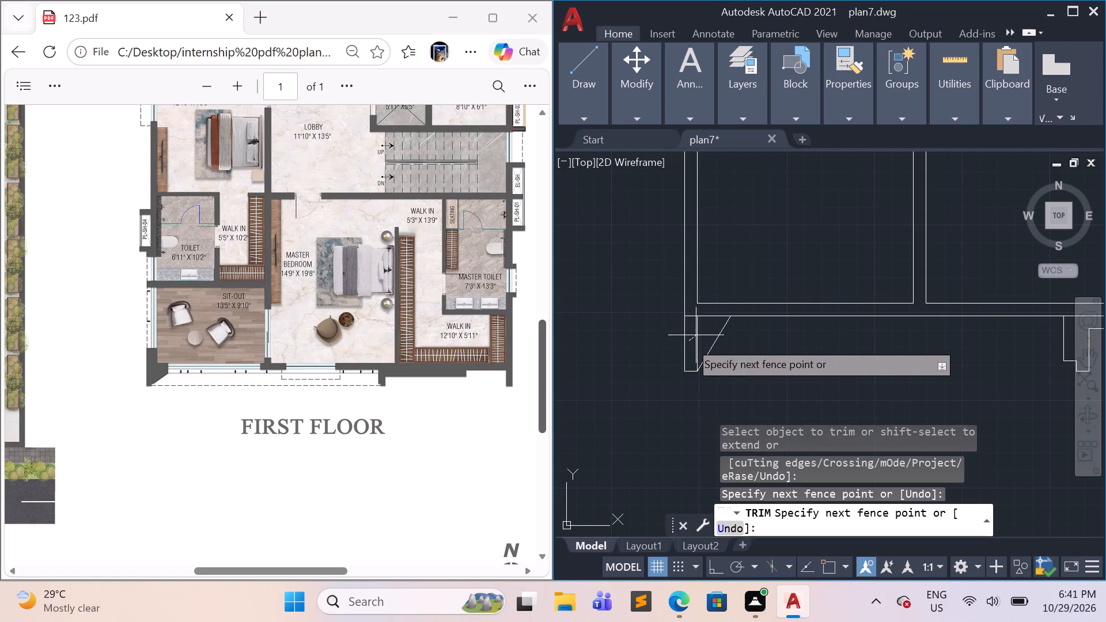
pyautogui.moveTo(696, 335); pyautogui.dragTo(709, 316)
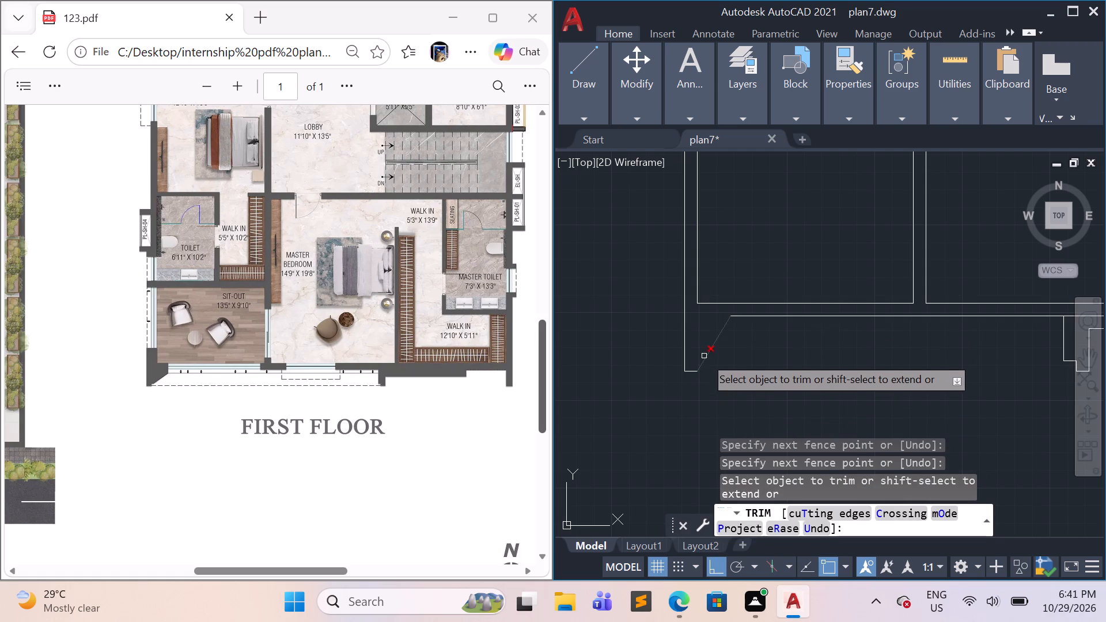
pyautogui.press('Escape')
pyautogui.press('Escape')
pyautogui.press('Escape')
pyautogui.press('Escape')
pyautogui.press('Escape')
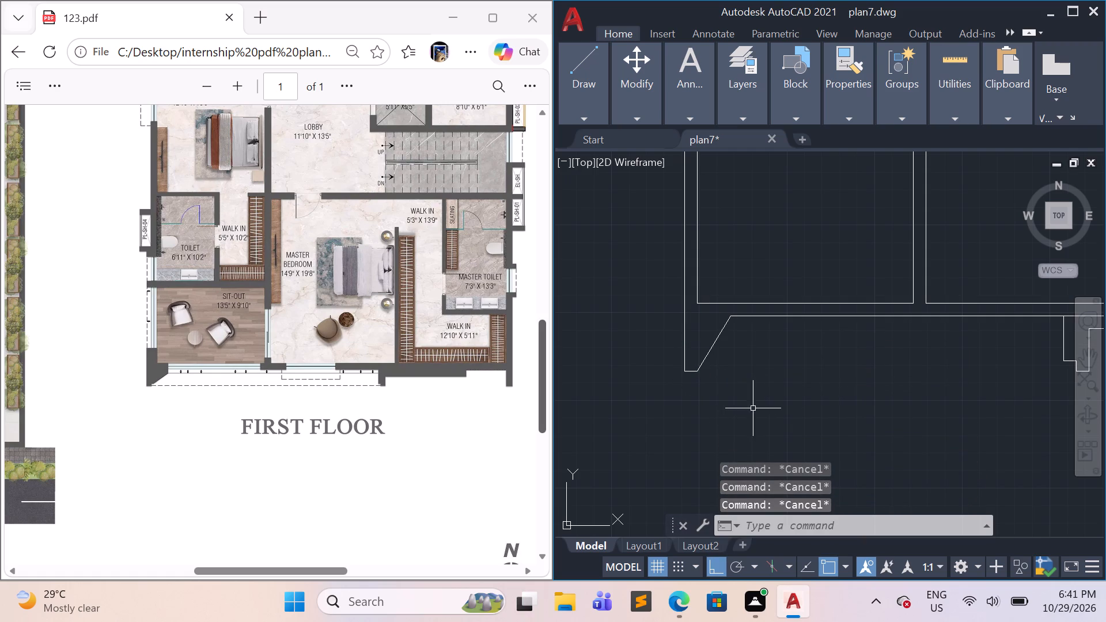
# Draw a line 9" south from the stepped projection's northwest corner on the south wall, continuing about 20'-4" west to the diagonal.
pyautogui.scroll(-1, 775, 407)
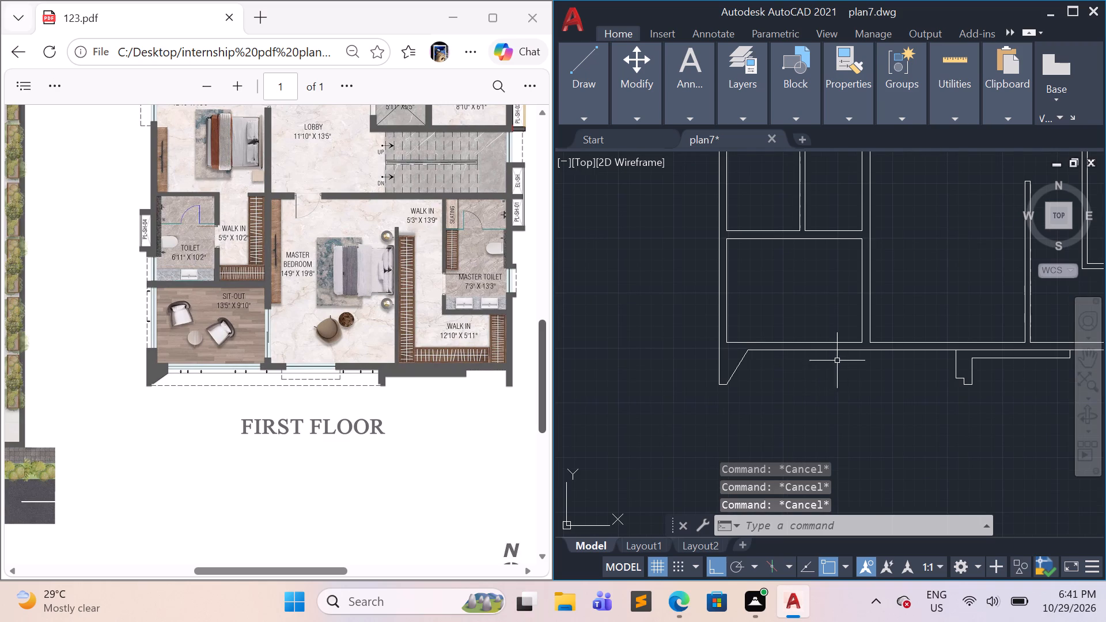
pyautogui.press('l')
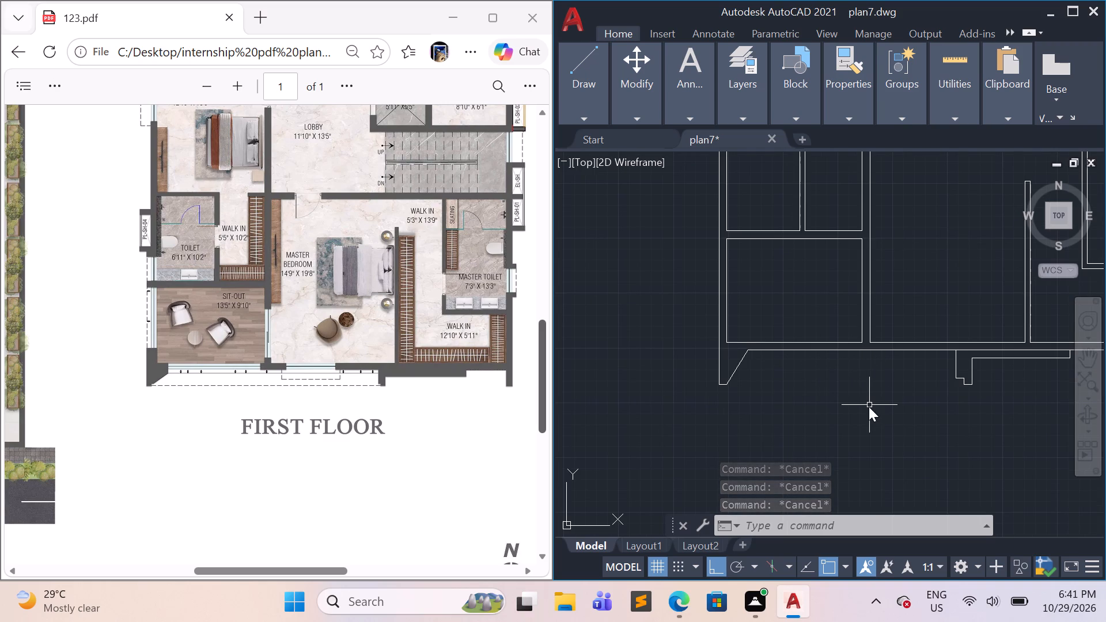
pyautogui.press('Return')
pyautogui.click(951, 351)
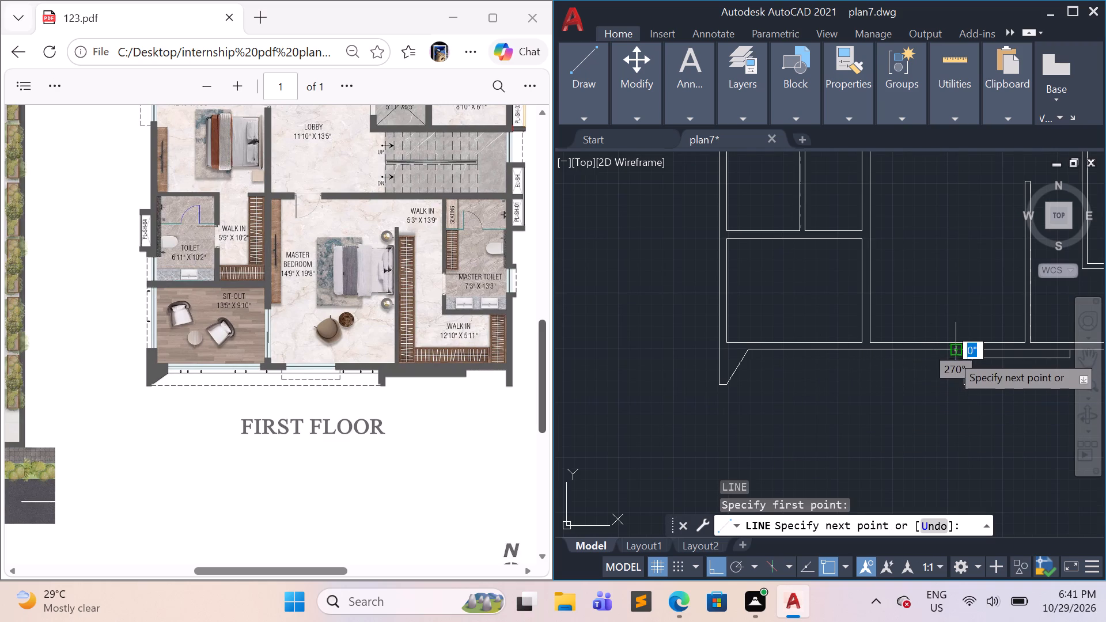
pyautogui.press('9')
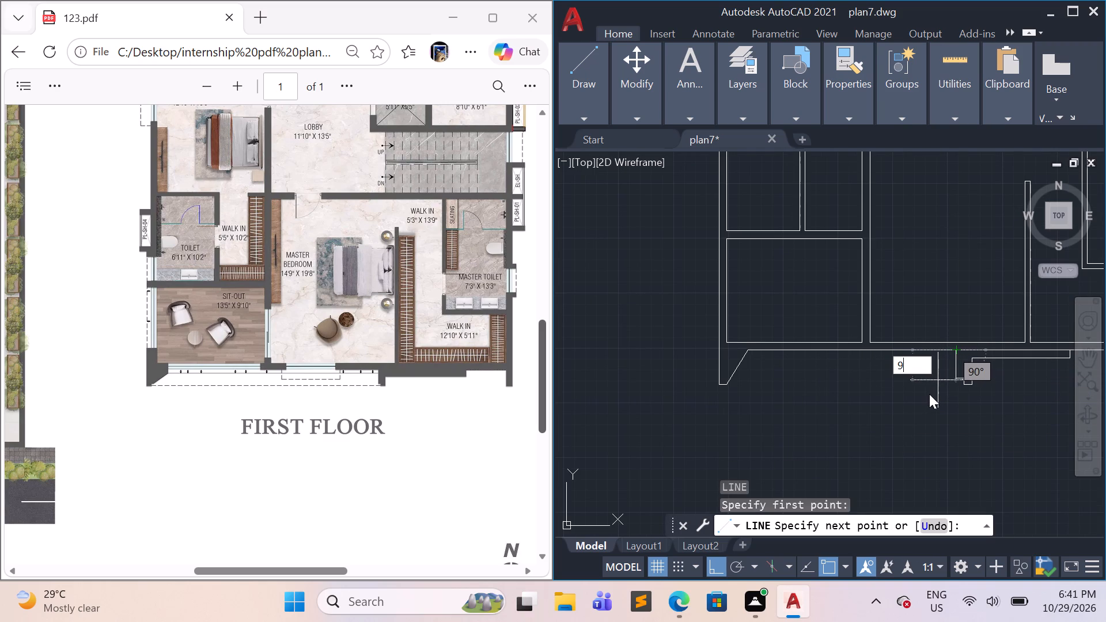
pyautogui.hotkey('shift', '"')
pyautogui.press('Return')
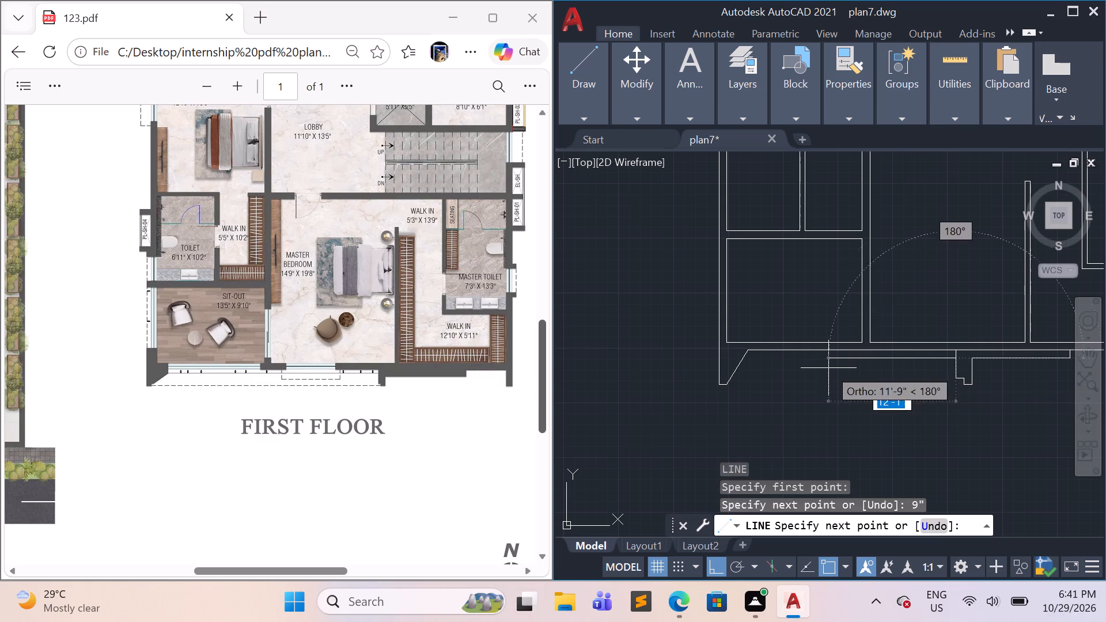
pyautogui.scroll(1, 744, 360)
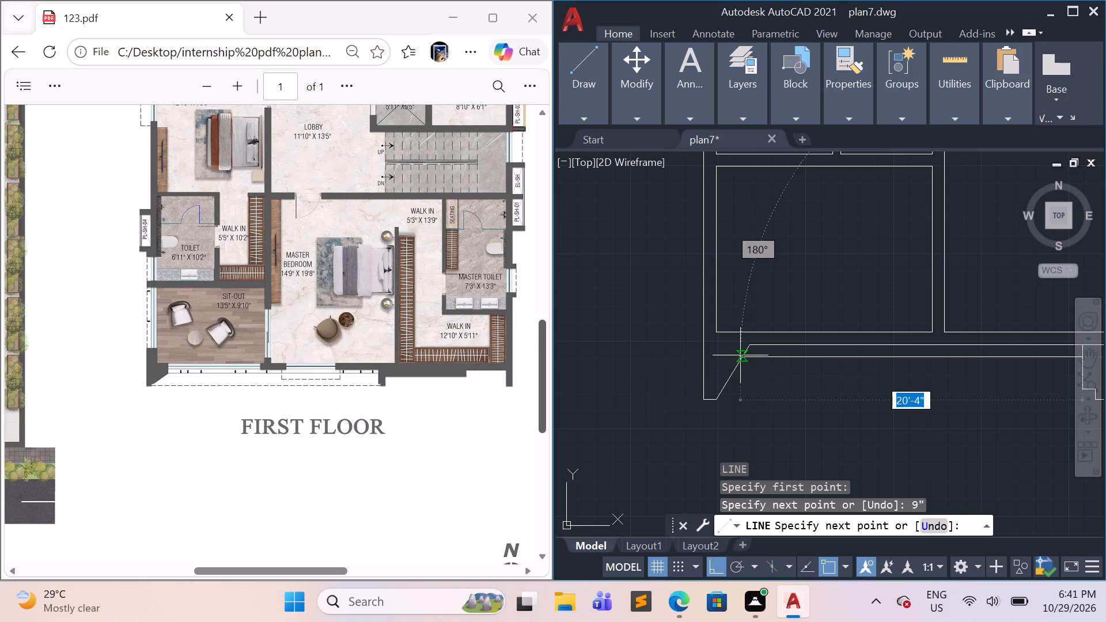
pyautogui.click(740, 355)
pyautogui.press('Escape')
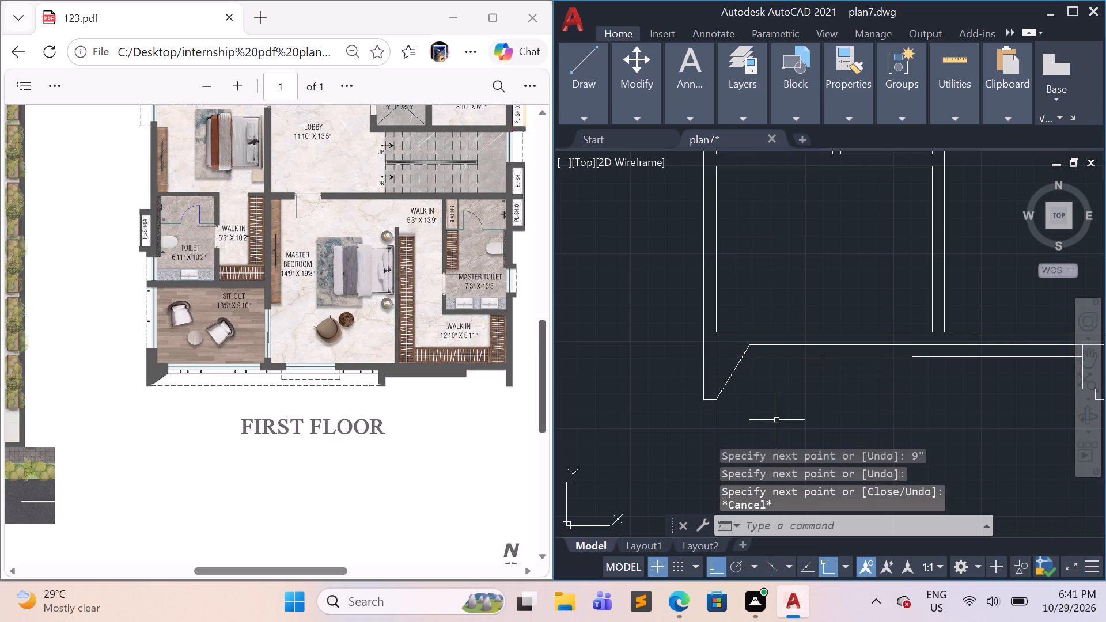
# Erase the long line running west between the stepped projection and the diagonal.
pyautogui.scroll(-1, 874, 403)
pyautogui.scroll(1, 914, 404)
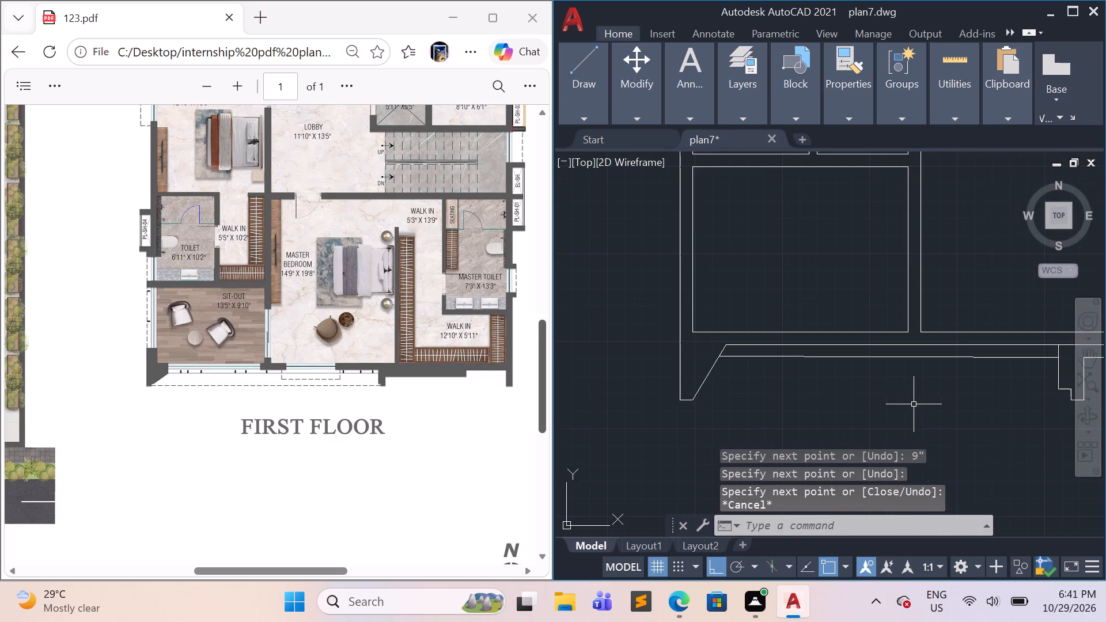
pyautogui.click(873, 357)
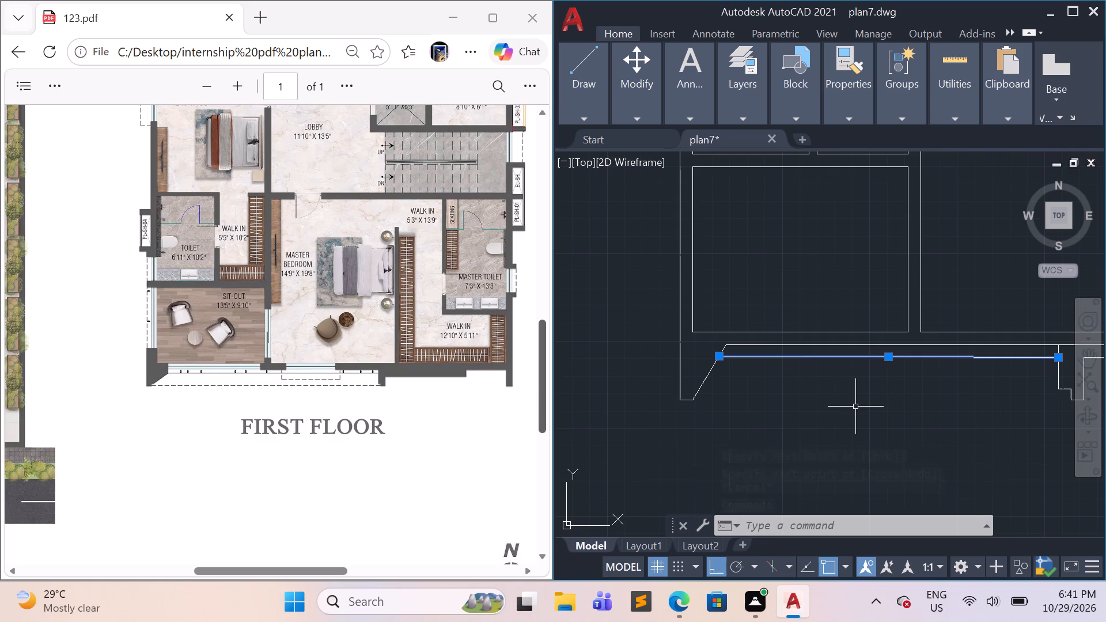
pyautogui.press('e')
pyautogui.press('Return')
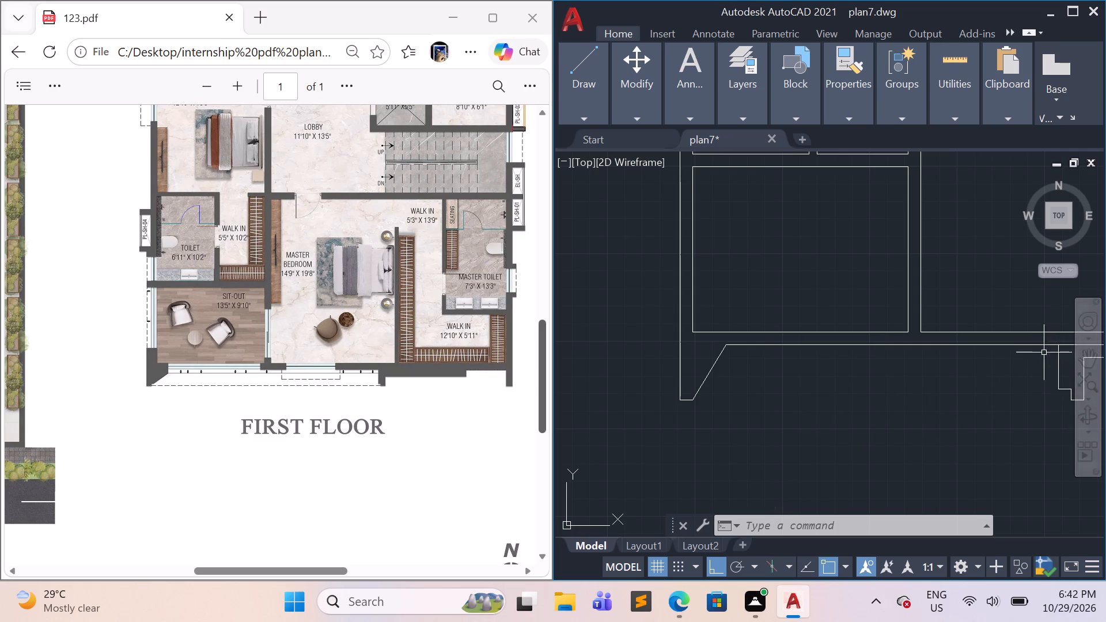
pyautogui.press('space')
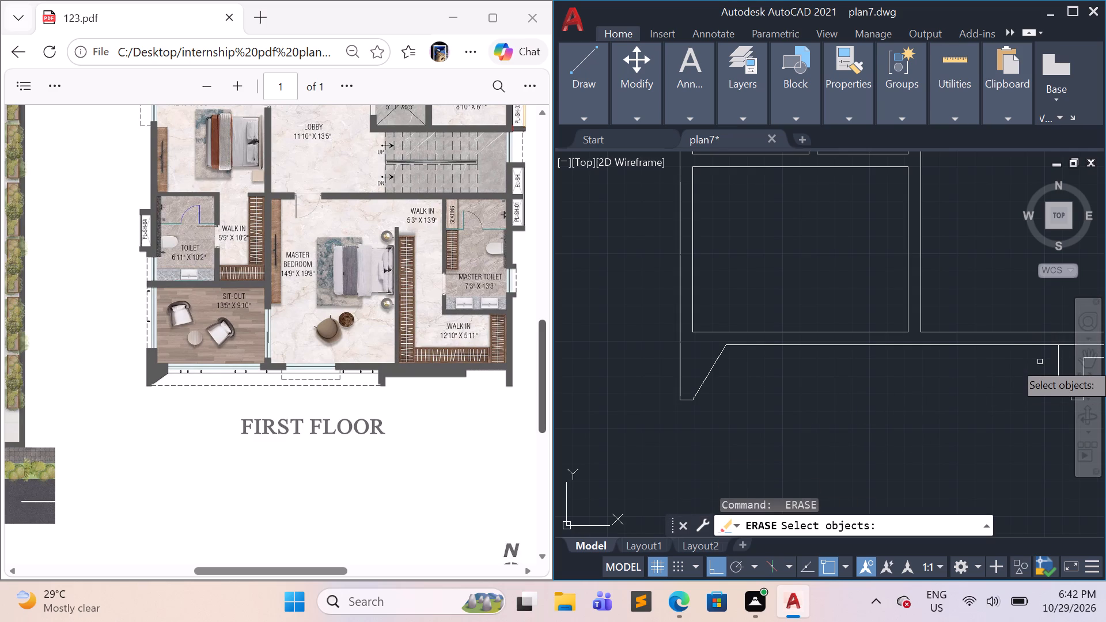
pyautogui.press('Escape')
pyautogui.press('Escape')
pyautogui.press('Escape')
# Redraw the line from the stepped projection's northwest corner, 9" south and straight west past the southwest projection's outer edge.
pyautogui.press('l')
pyautogui.press('Return')
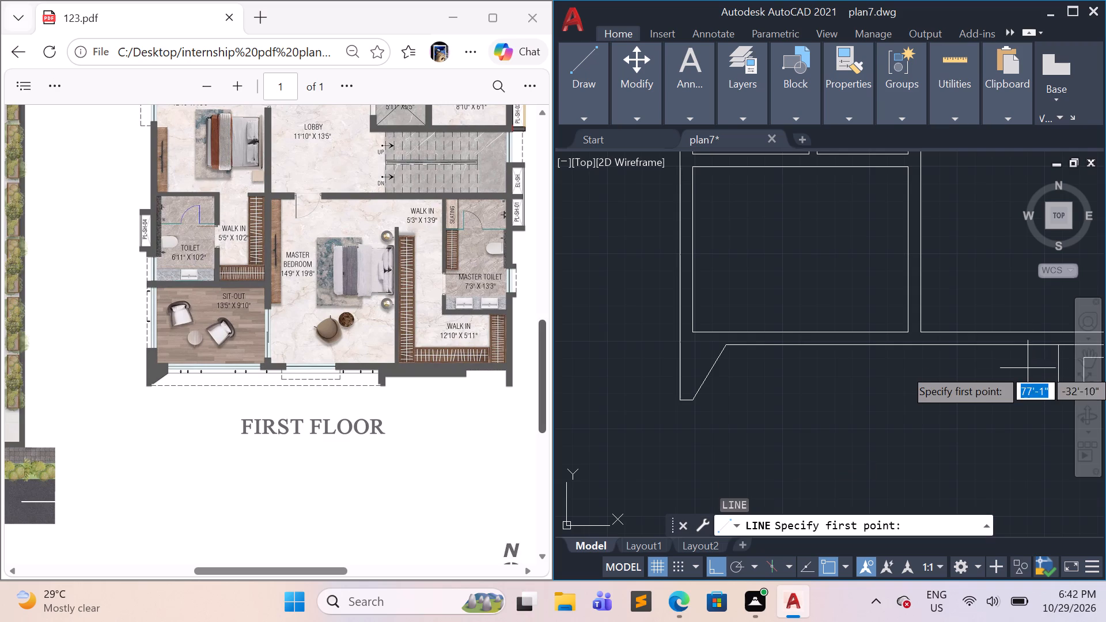
pyautogui.click(1058, 343)
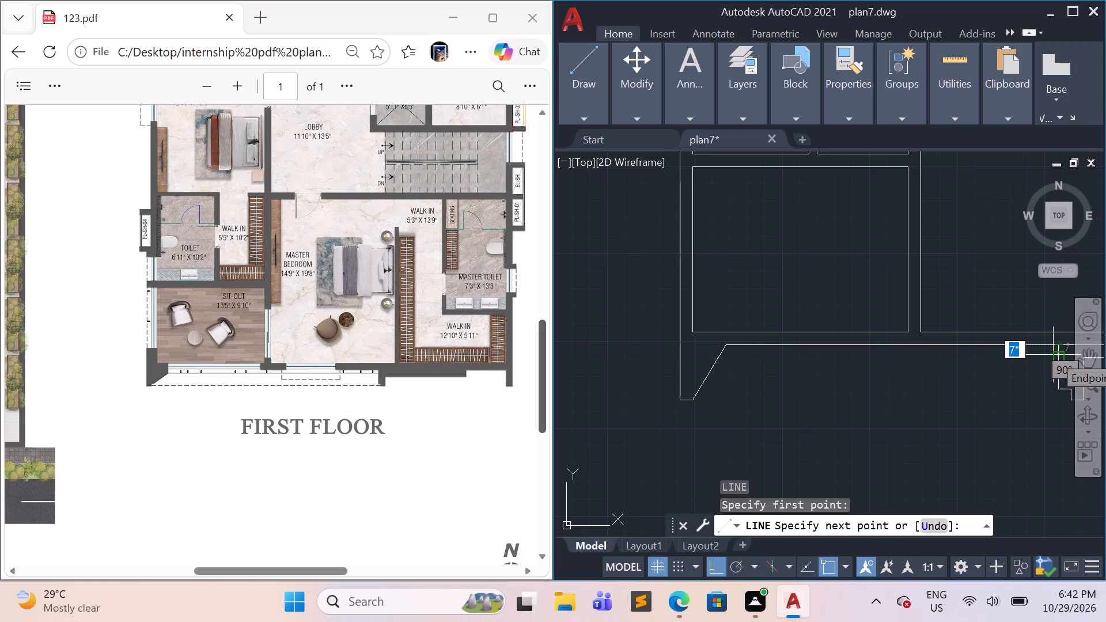
pyautogui.click(1052, 358)
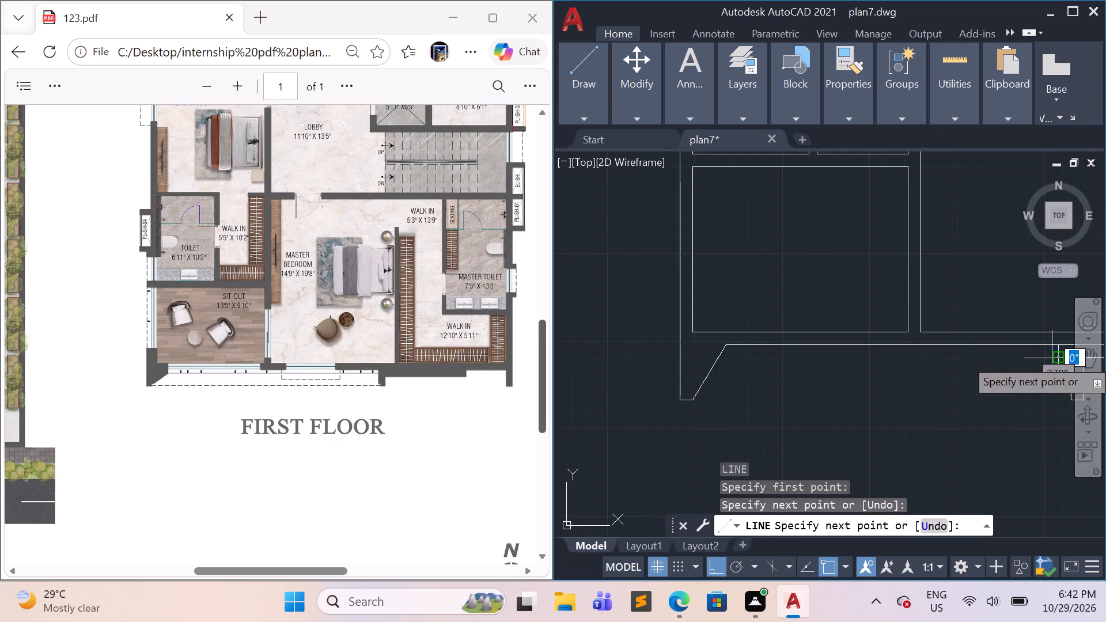
pyautogui.click(645, 355)
pyautogui.press('Escape')
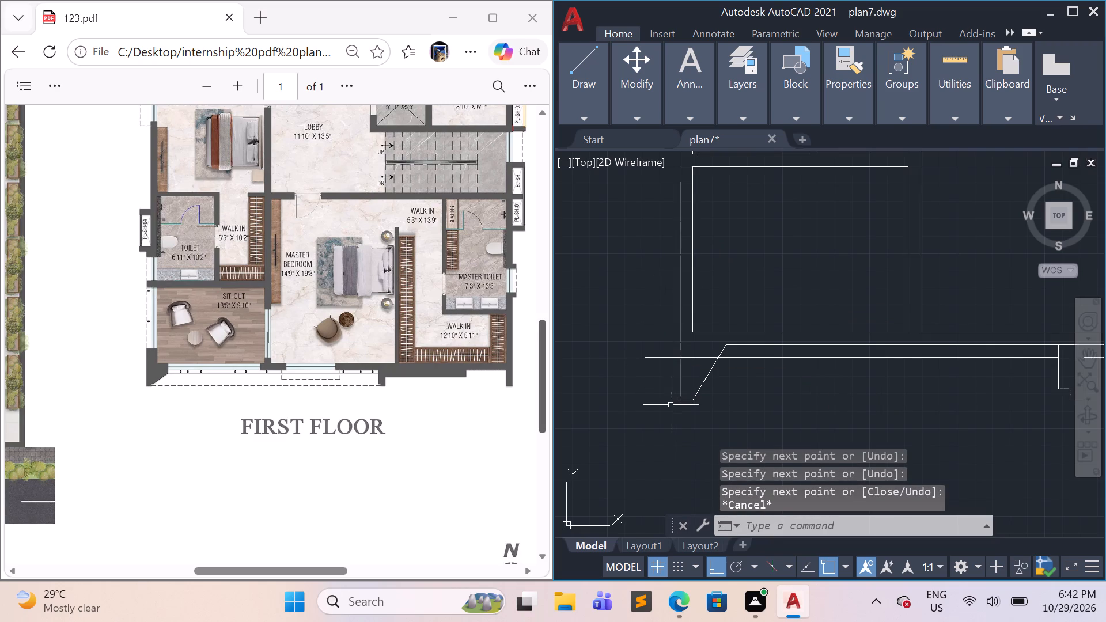
# Trim the new horizontal line's excess inside and west of the southwest projection so it ends at the diagonal.
pyautogui.write('tr')
pyautogui.press('Return')
pyautogui.moveTo(695, 366); pyautogui.dragTo(695, 348)
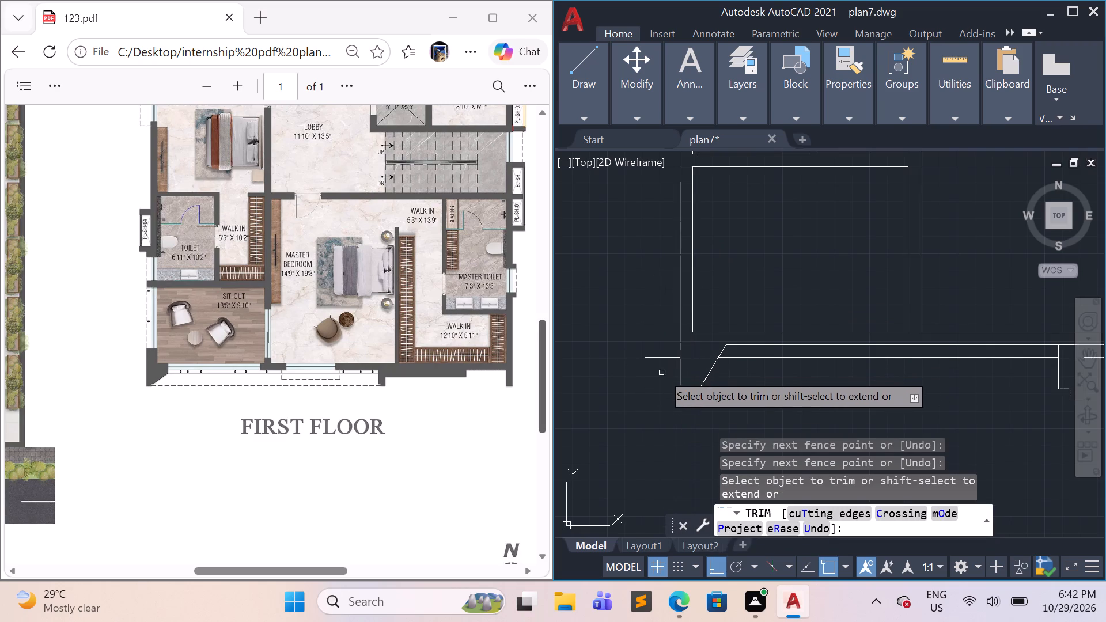
pyautogui.moveTo(661, 373); pyautogui.dragTo(661, 341)
pyautogui.press('Escape')
pyautogui.press('Escape')
pyautogui.press('Escape')
pyautogui.press('Escape')
pyautogui.press('Escape')
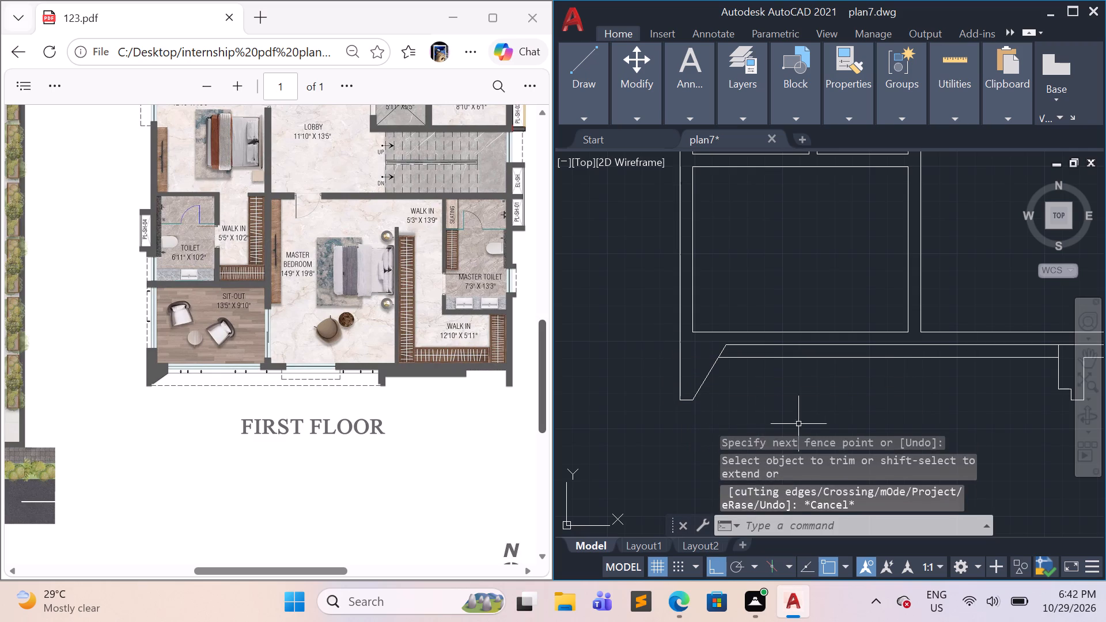
pyautogui.scroll(-1, 848, 404)
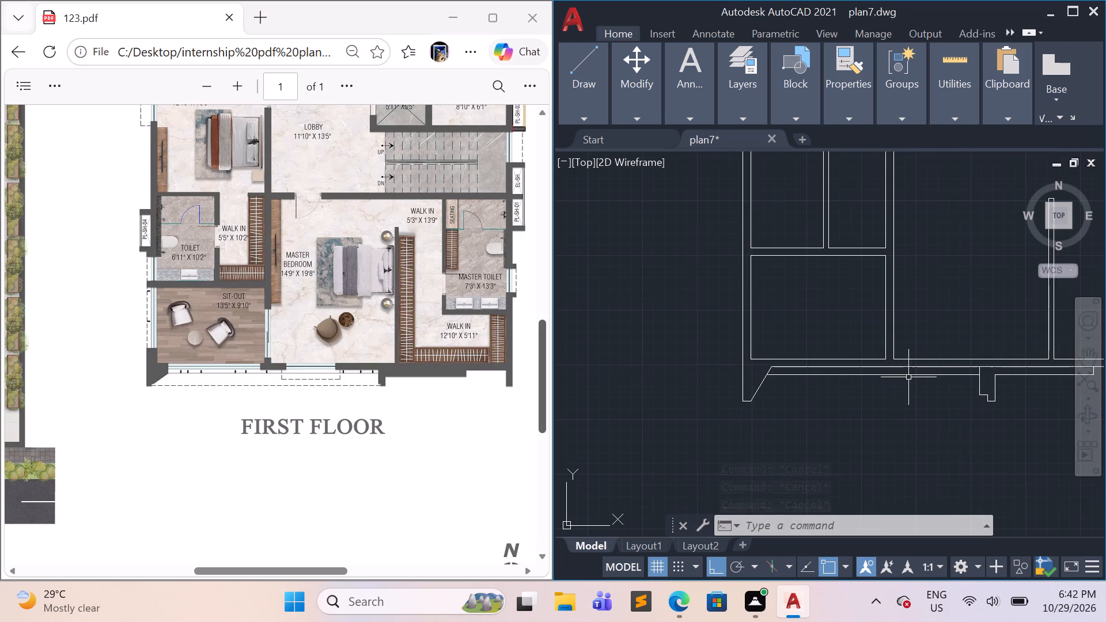
pyautogui.press('Escape')
pyautogui.press('Escape')
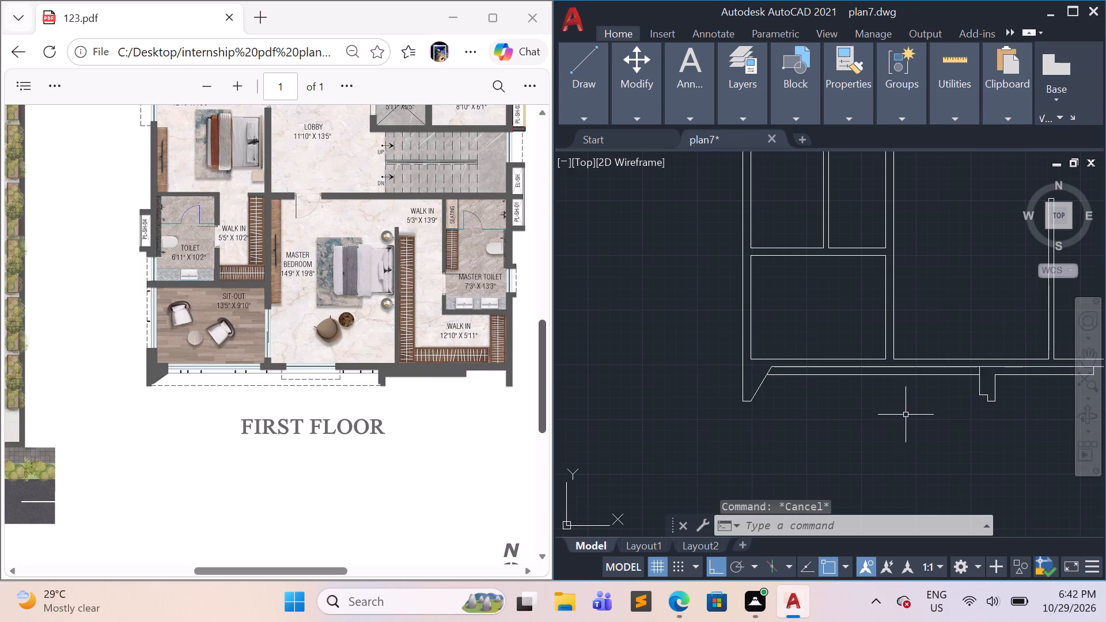
# Draw a small three-sided projection on the west wall's outer face beside the toilet, about 1'-8" deep and 9" wide.
pyautogui.scroll(-3, 918, 419)
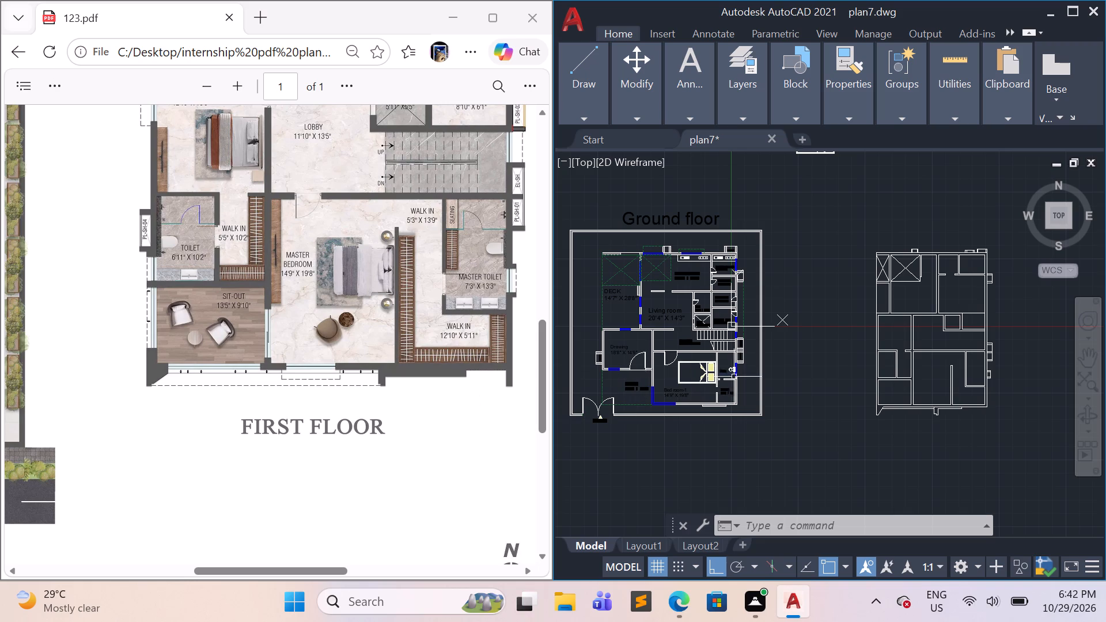
pyautogui.moveTo(830, 384); pyautogui.dragTo(632, 399, button='middle')
pyautogui.scroll(1, 649, 397)
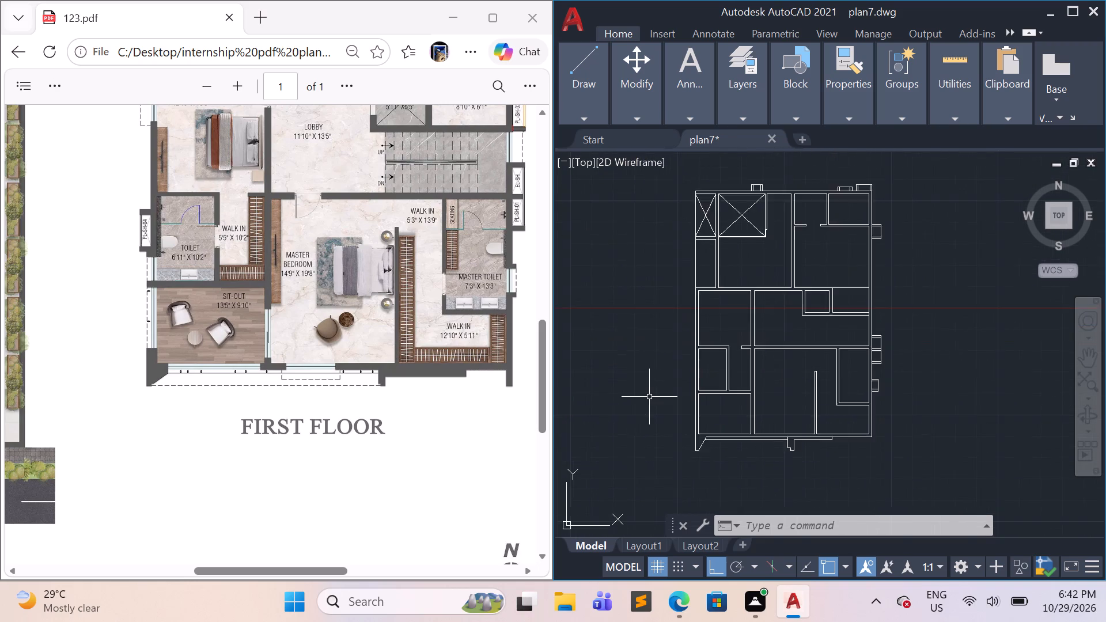
pyautogui.scroll(1, 649, 397)
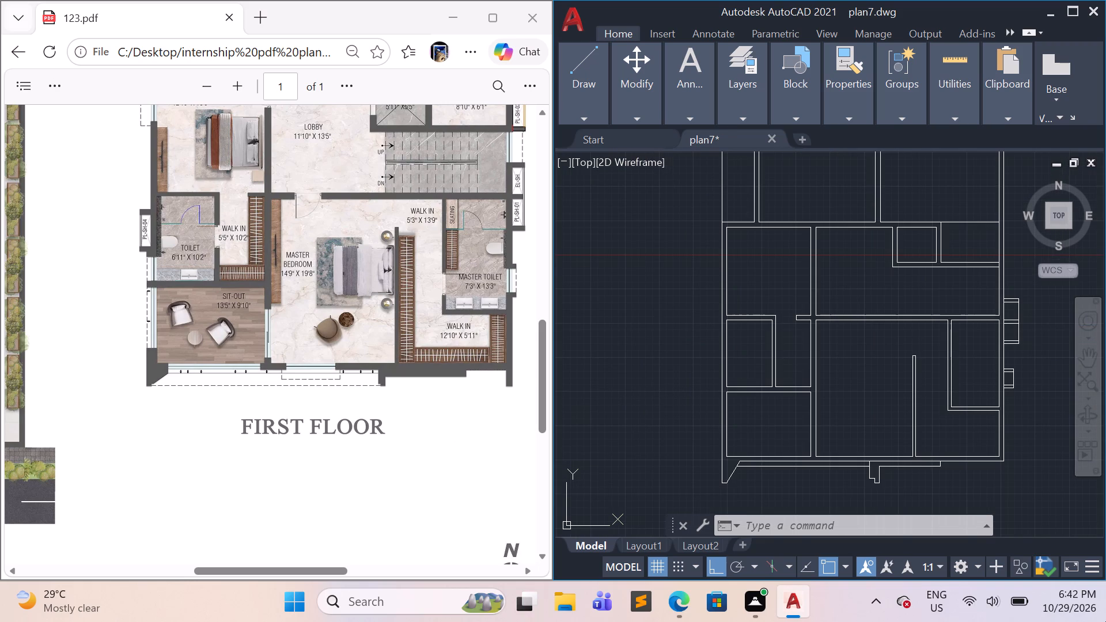
pyautogui.scroll(2, 351, 422)
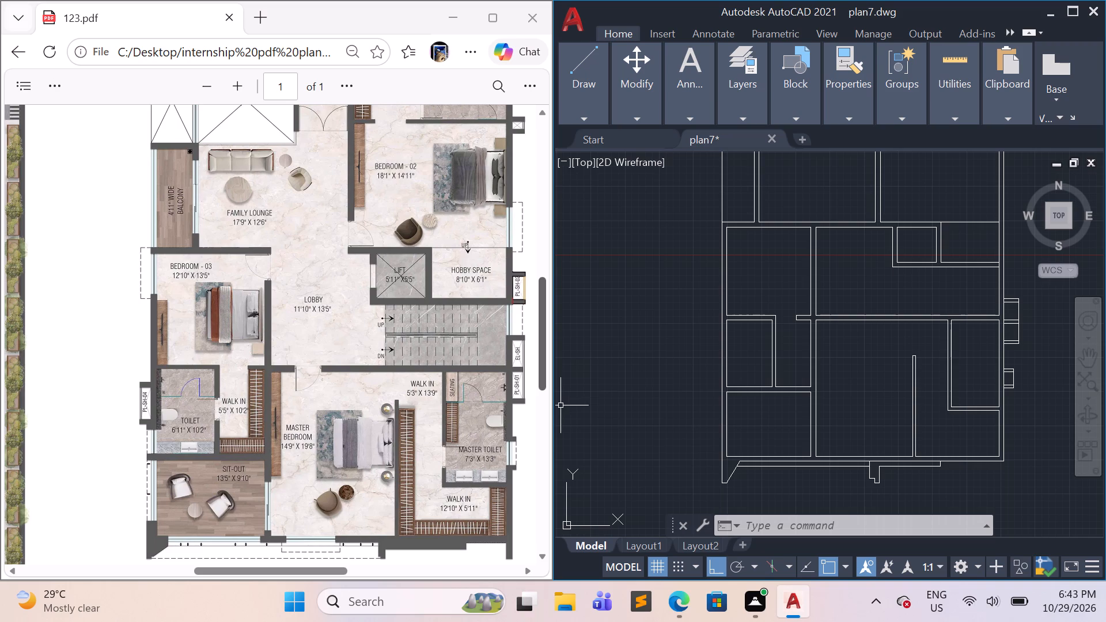
pyautogui.scroll(2, 745, 365)
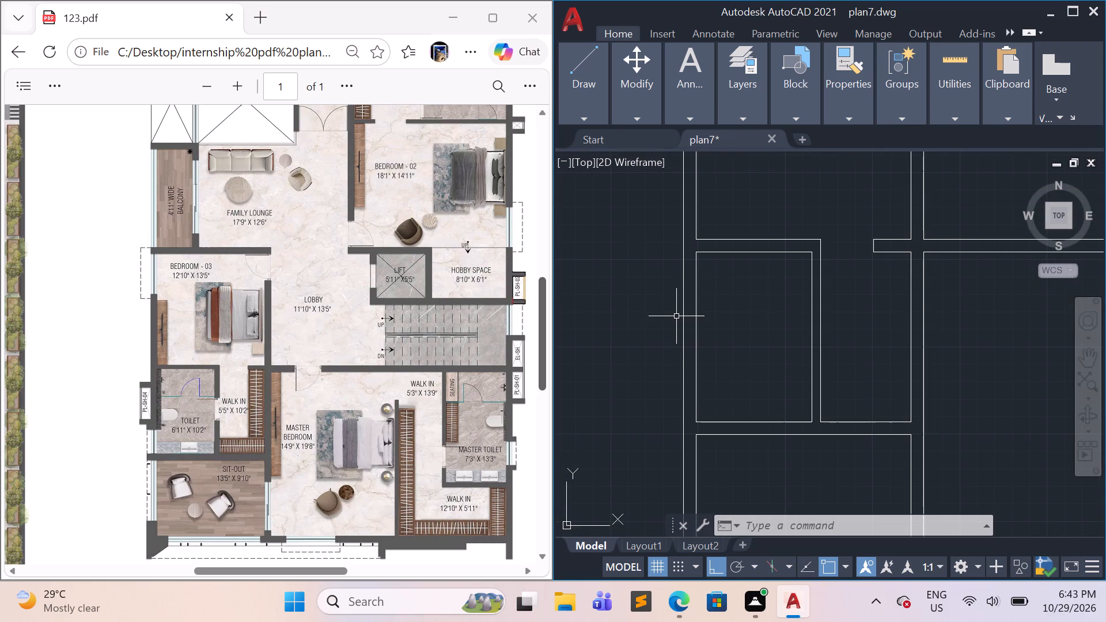
pyautogui.press('l')
pyautogui.press('Return')
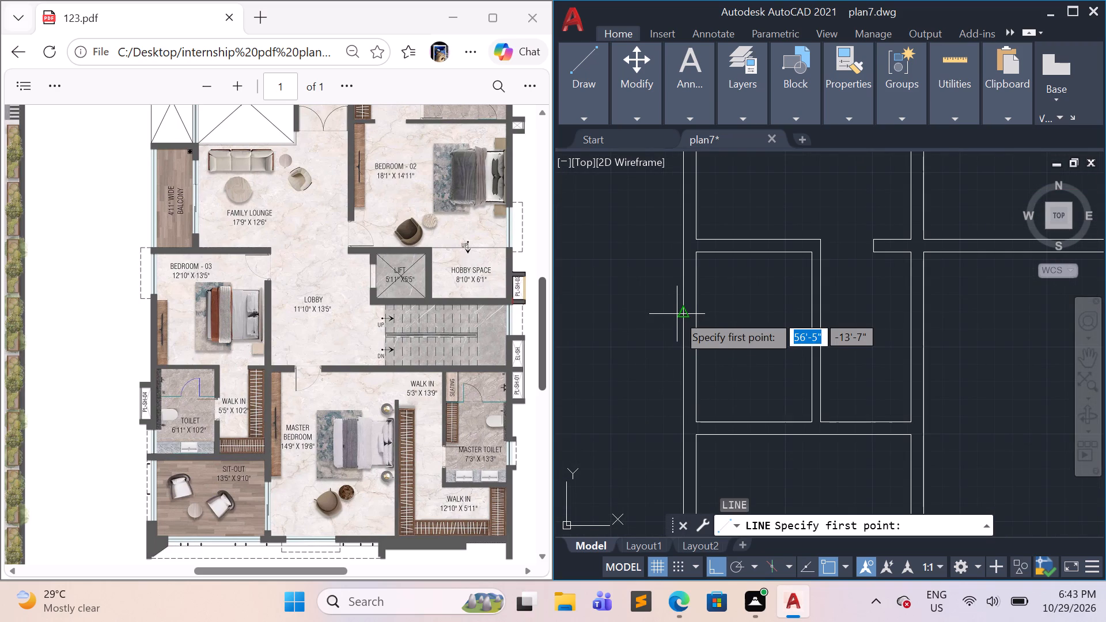
pyautogui.click(681, 312)
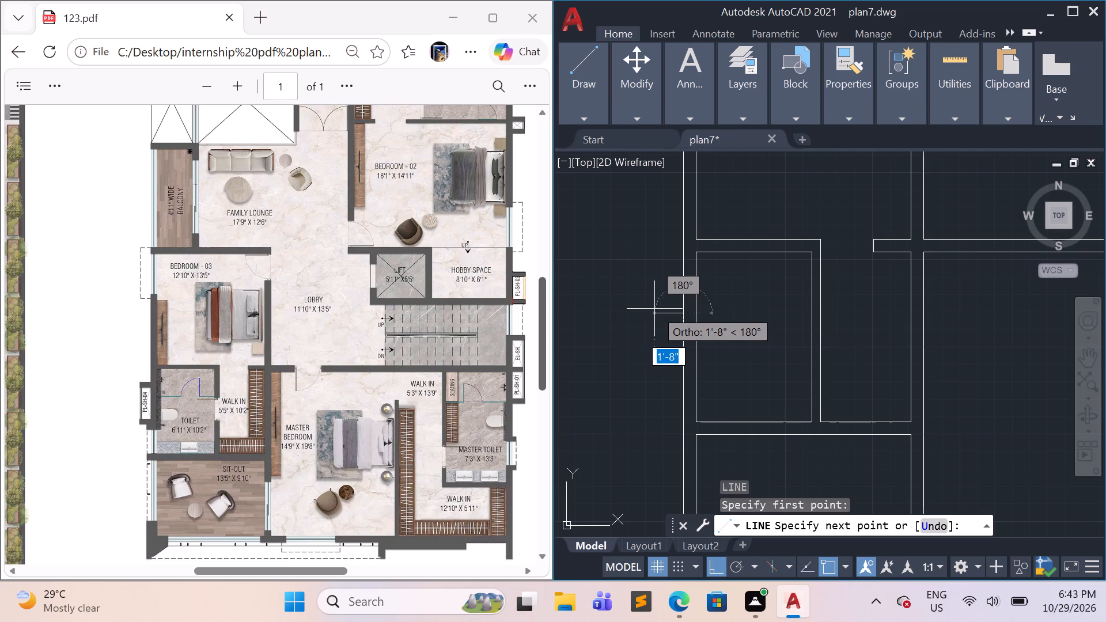
pyautogui.click(654, 309)
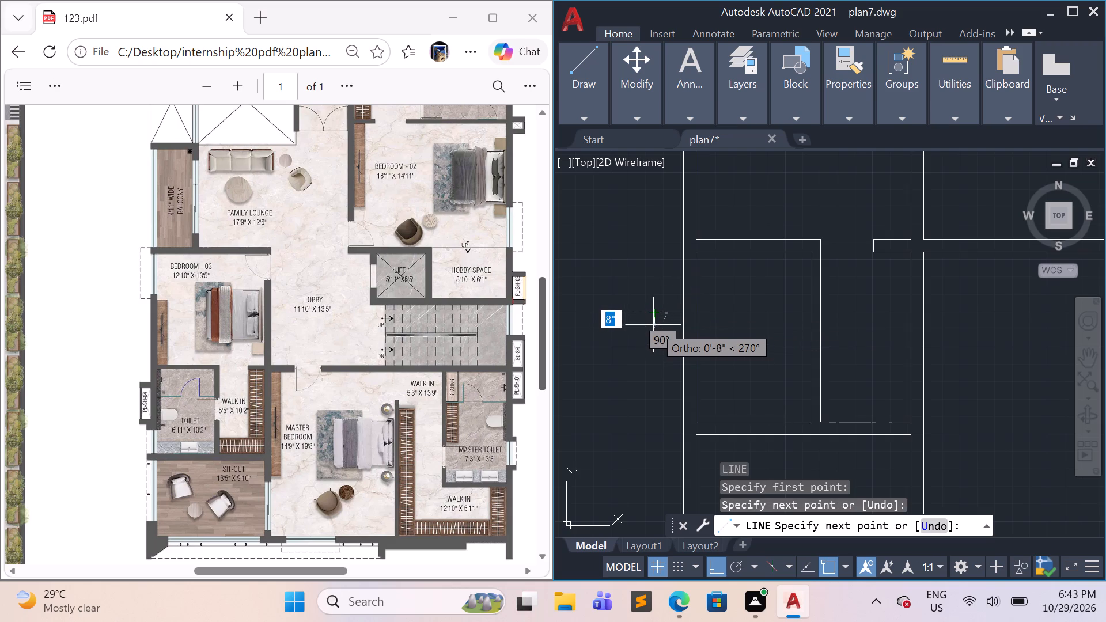
pyautogui.press('9')
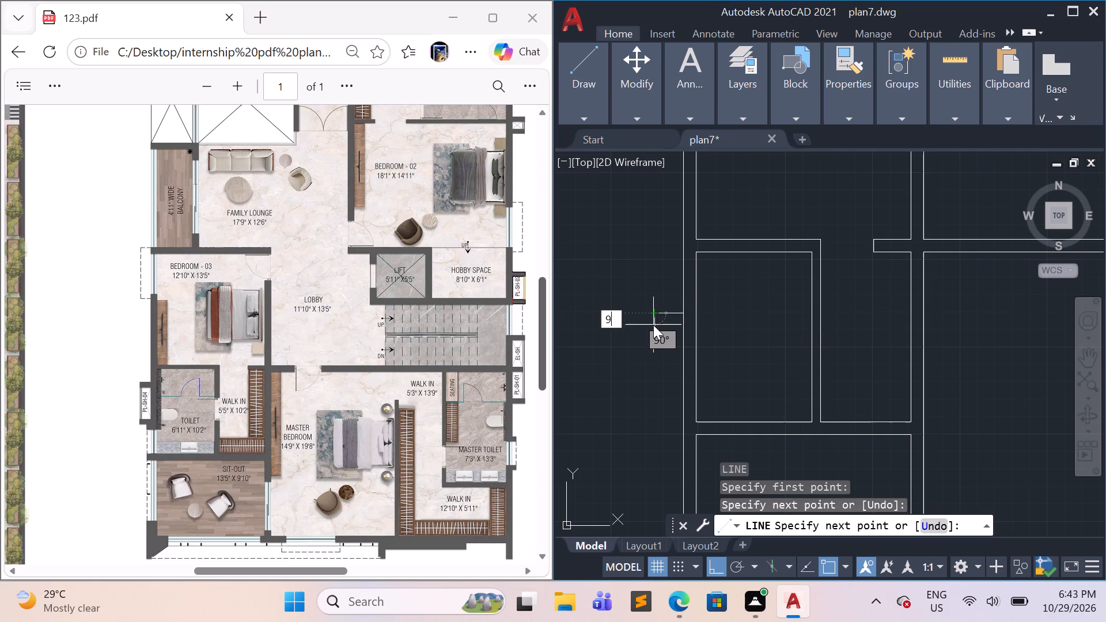
pyautogui.hotkey('shift', '"')
pyautogui.press('Return')
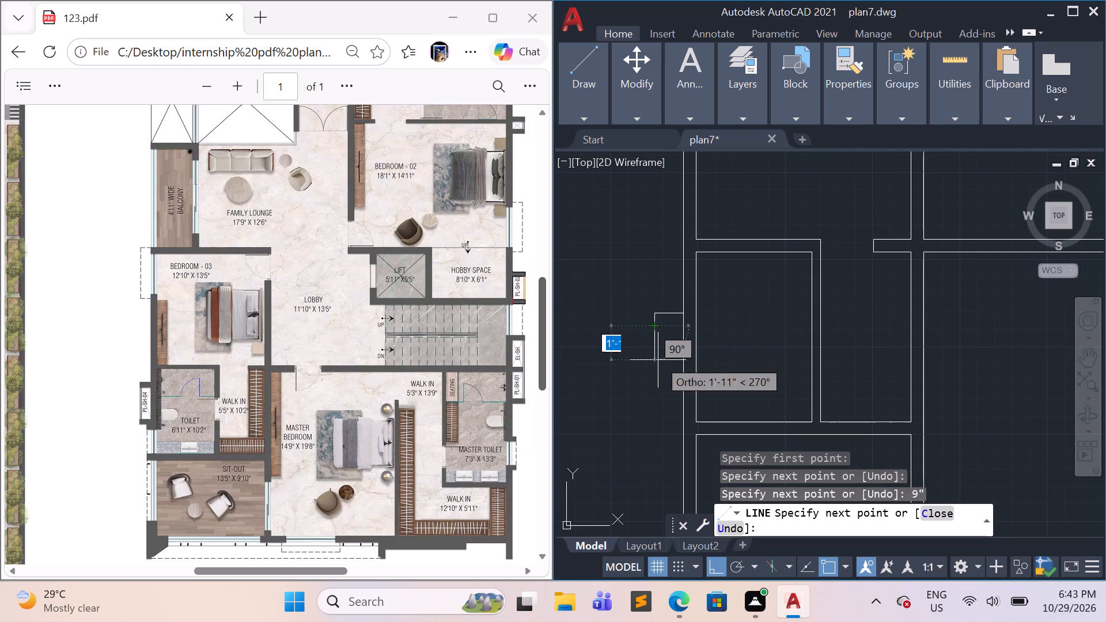
pyautogui.click(681, 327)
pyautogui.press('Escape')
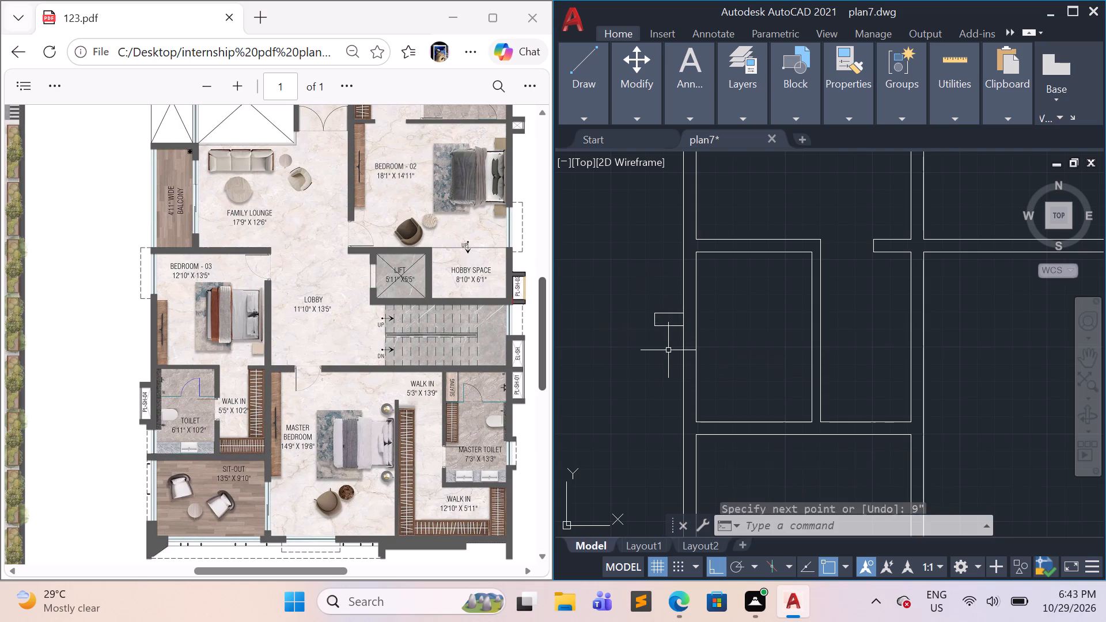
# Copy the new west-wall projection's three lines about 3'-1" straight south along the wall's outer face.
pyautogui.click(668, 350)
pyautogui.click(657, 308)
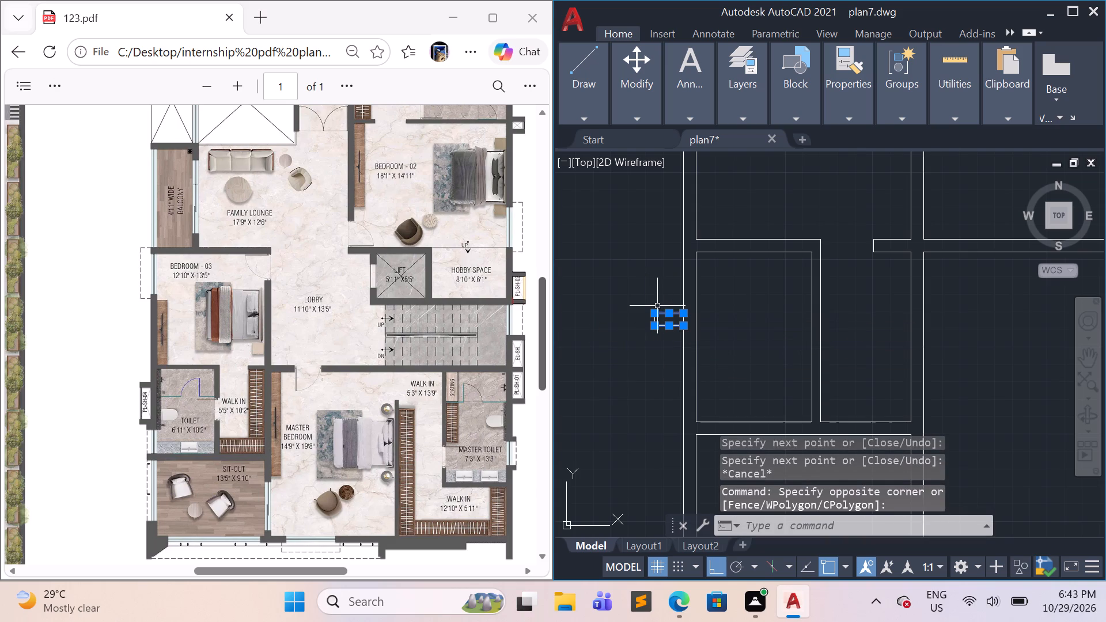
pyautogui.scroll(3, 660, 340)
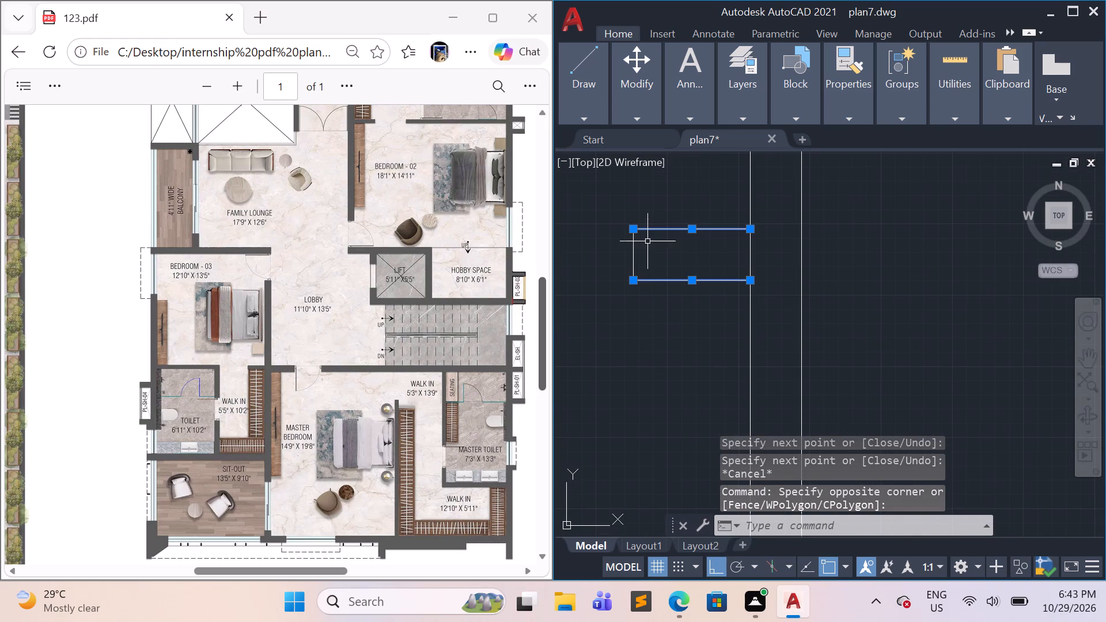
pyautogui.click(635, 253)
pyautogui.scroll(-3, 626, 314)
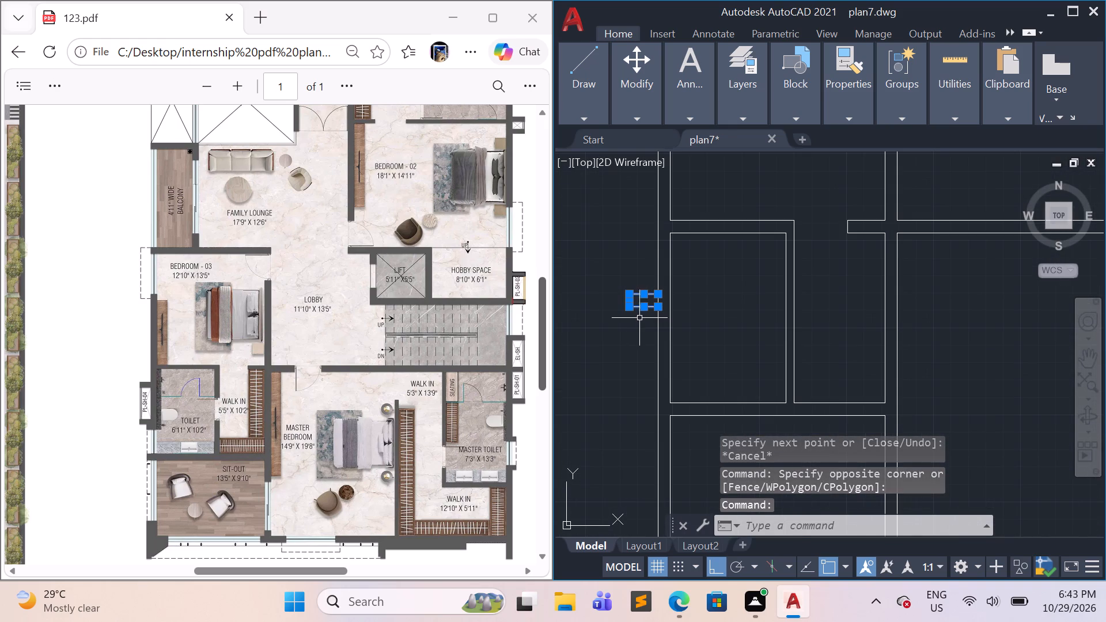
pyautogui.write('co')
pyautogui.press('Return')
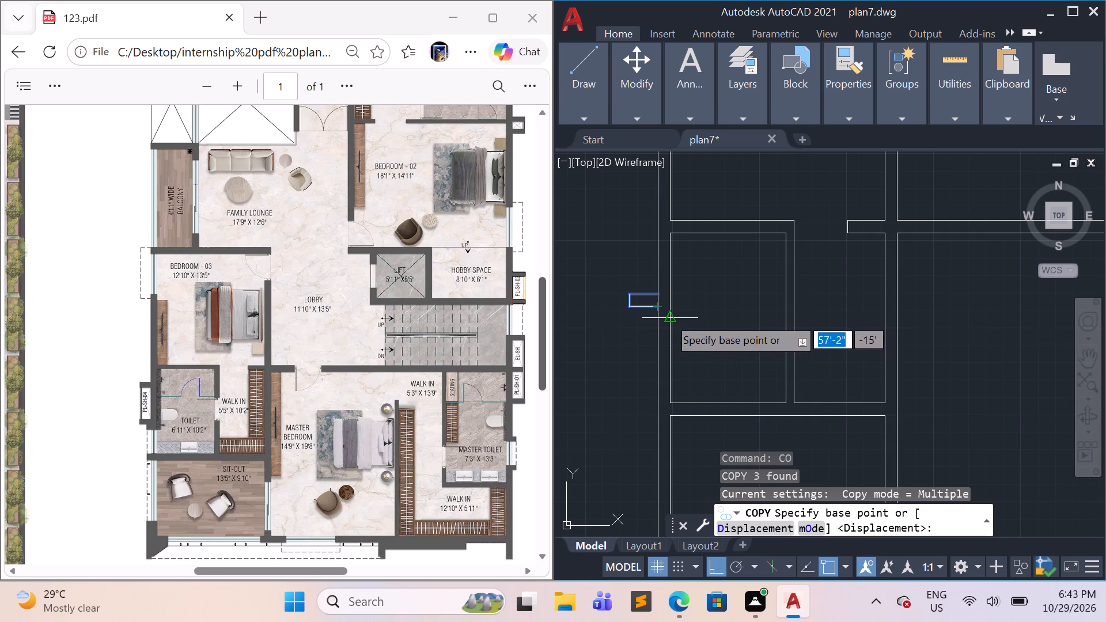
pyautogui.click(653, 309)
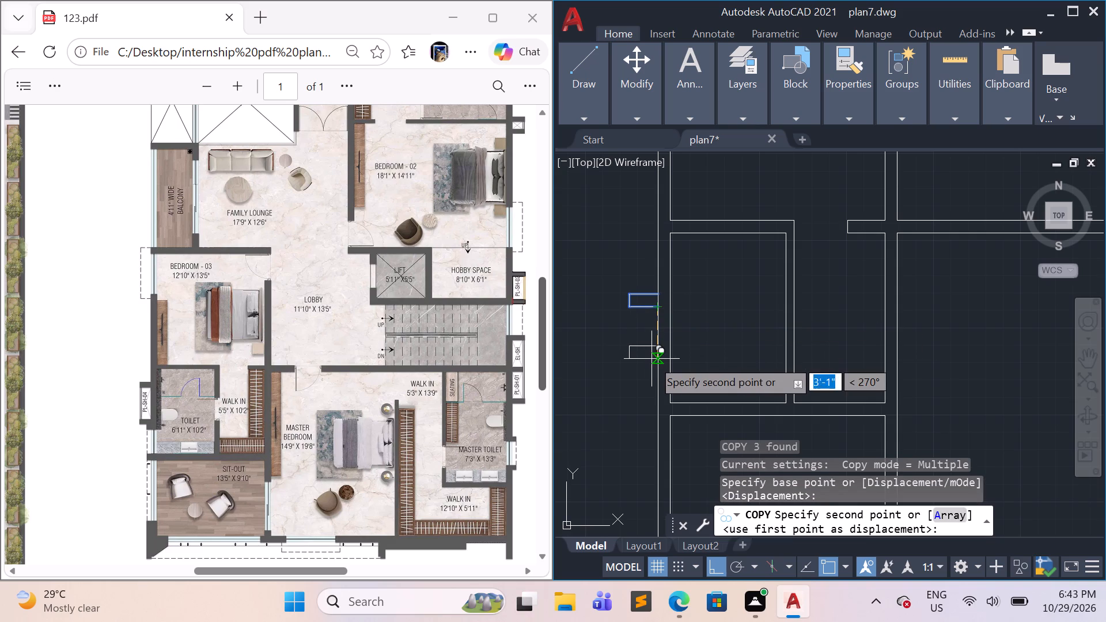
pyautogui.click(653, 359)
pyautogui.press('Escape')
pyautogui.press('Escape')
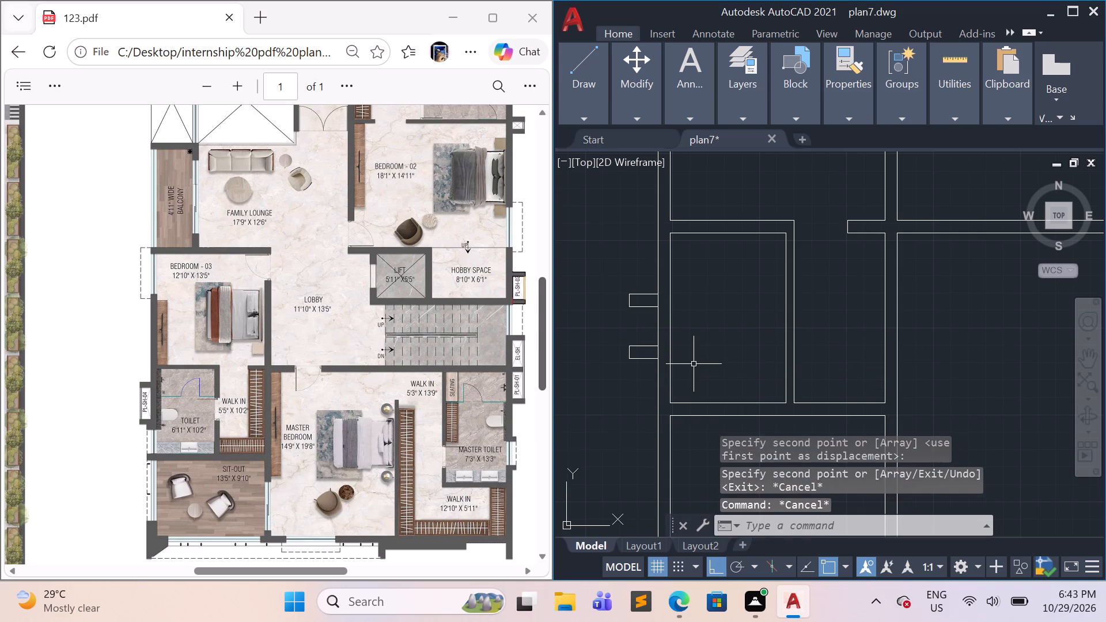
# Draw a vertical line joining the outer corners of the two small west-wall projections to close the shaft's west side.
pyautogui.press('l')
pyautogui.press('Return')
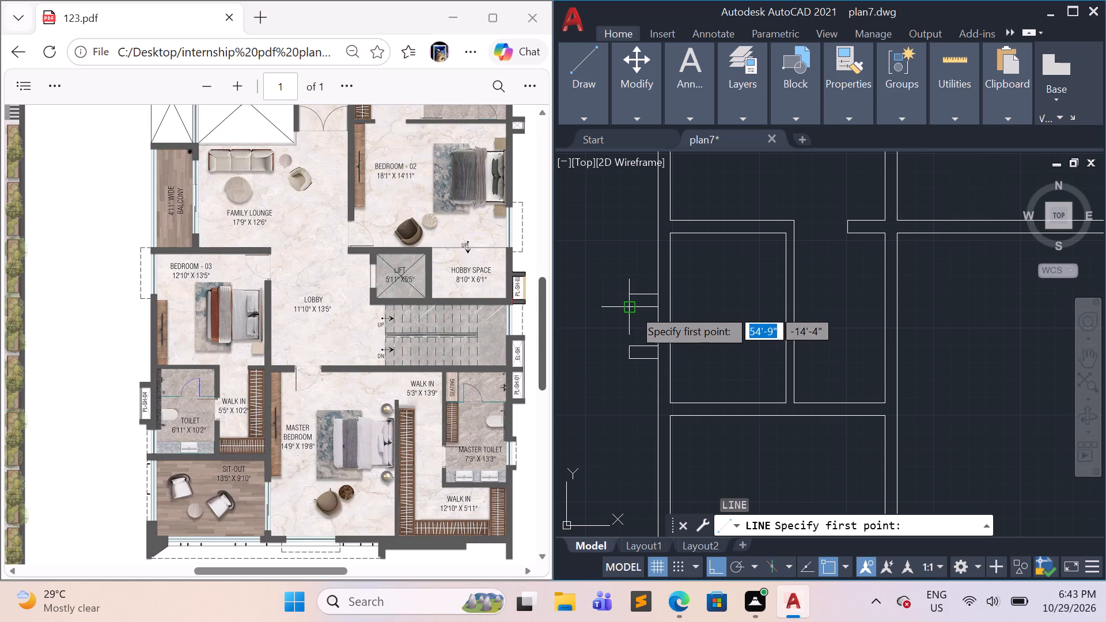
pyautogui.click(632, 308)
pyautogui.click(626, 343)
pyautogui.press('Escape')
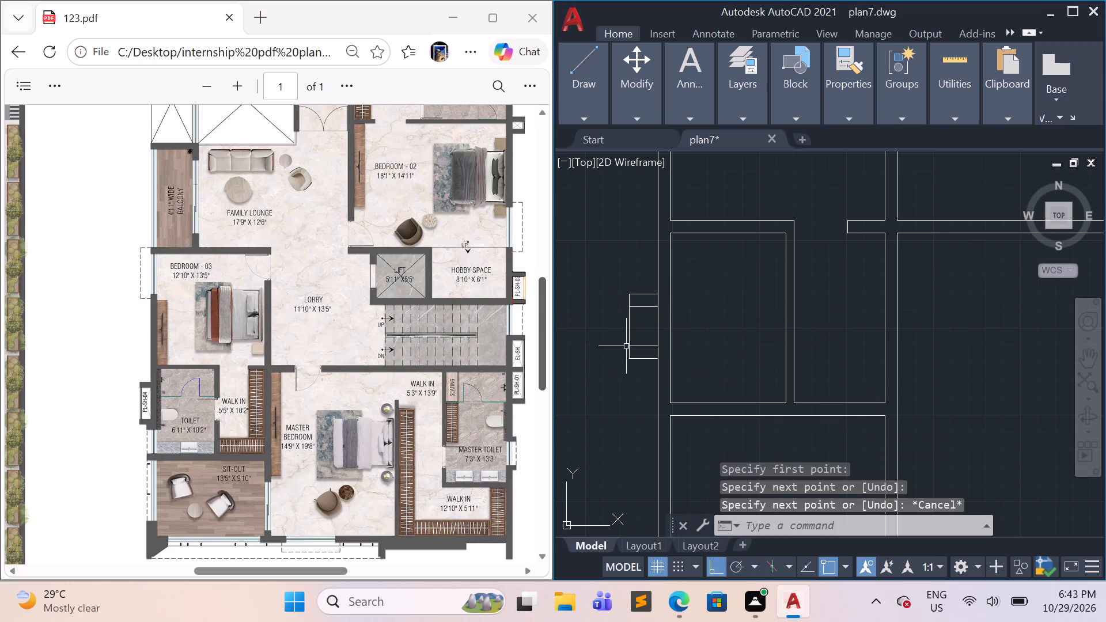
# Examine the plan's north wall and its projections against the first-floor layout in the reference PDF.
pyautogui.scroll(-2, 666, 356)
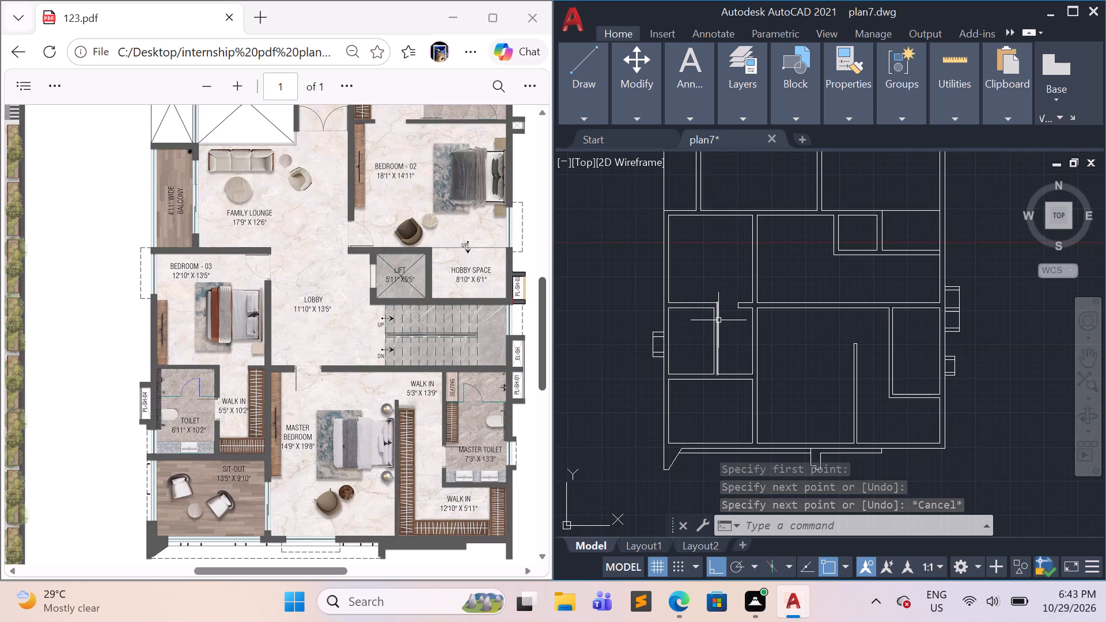
pyautogui.scroll(1, 710, 310)
pyautogui.scroll(-3, 792, 287)
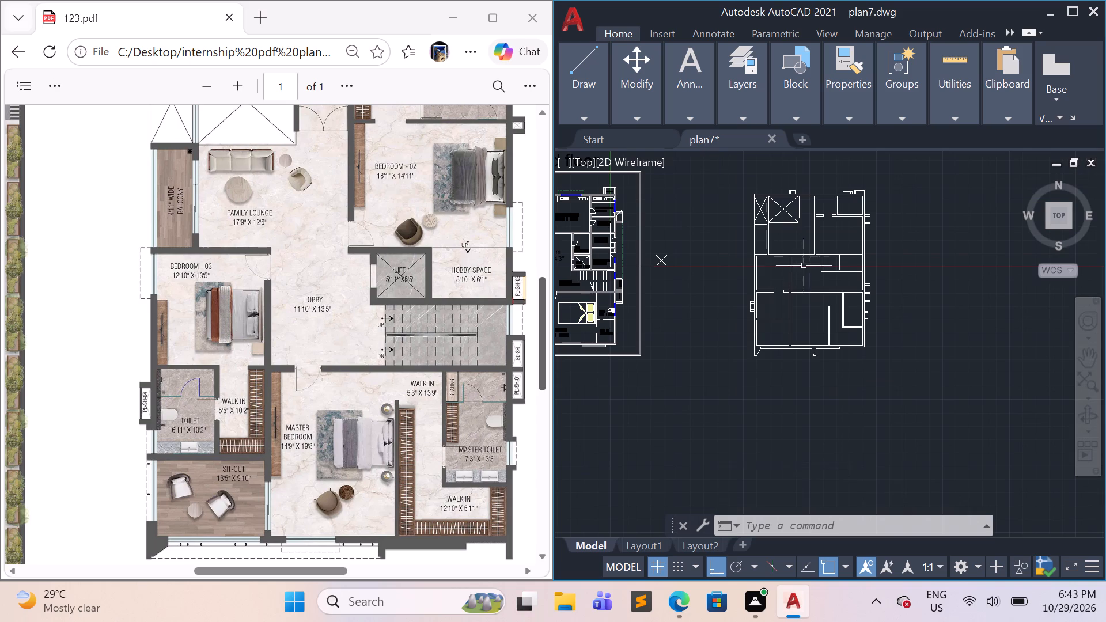
pyautogui.moveTo(794, 235); pyautogui.dragTo(691, 325, button='middle')
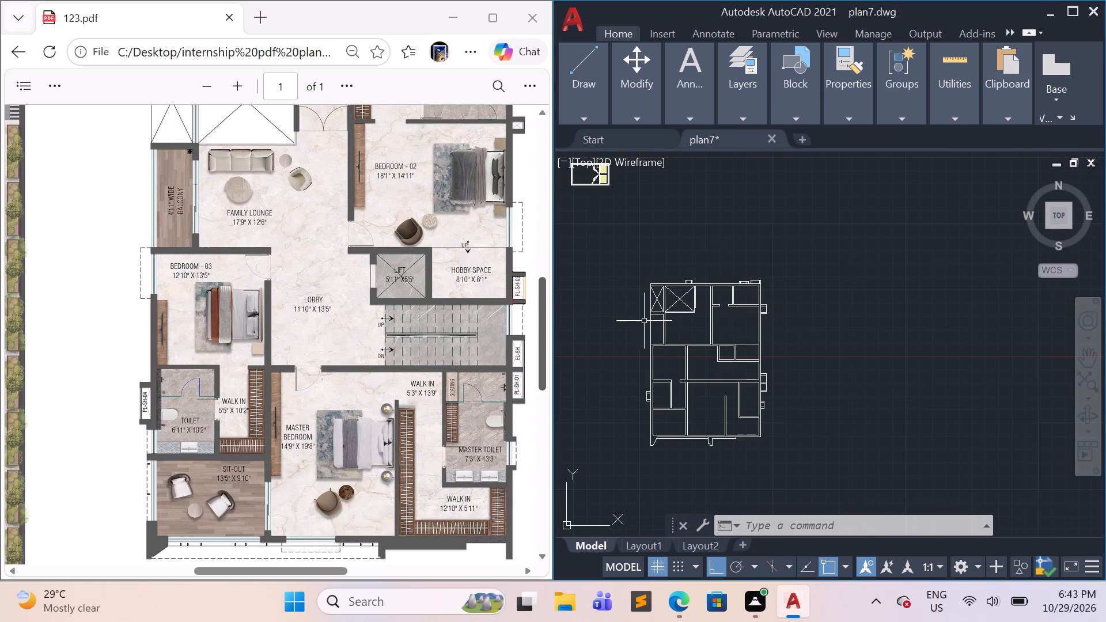
pyautogui.scroll(3, 332, 298)
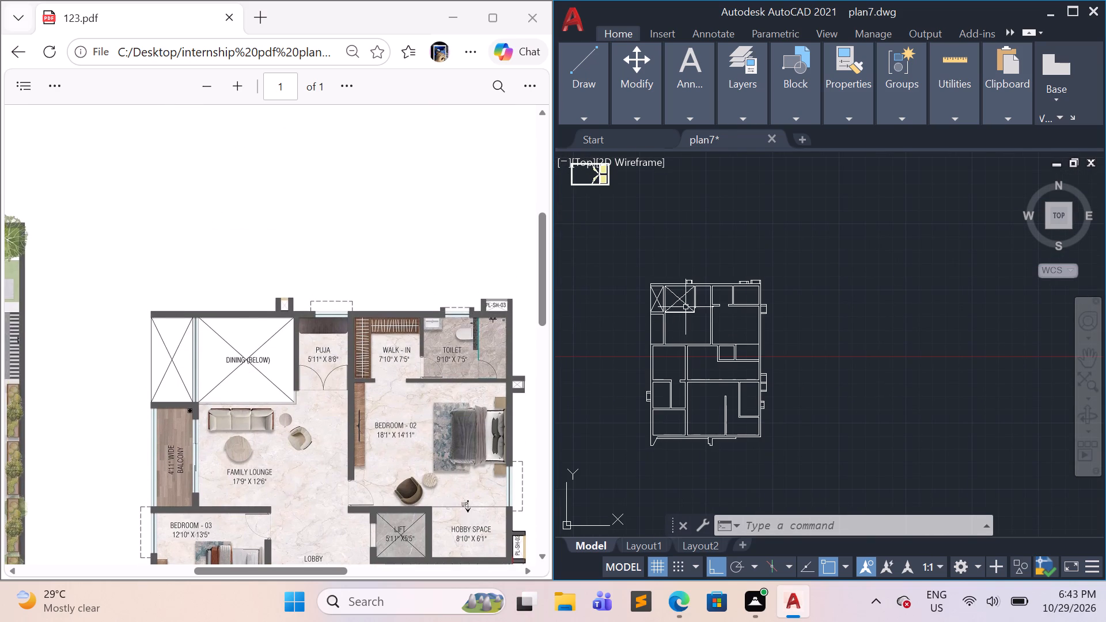
pyautogui.scroll(2, 705, 306)
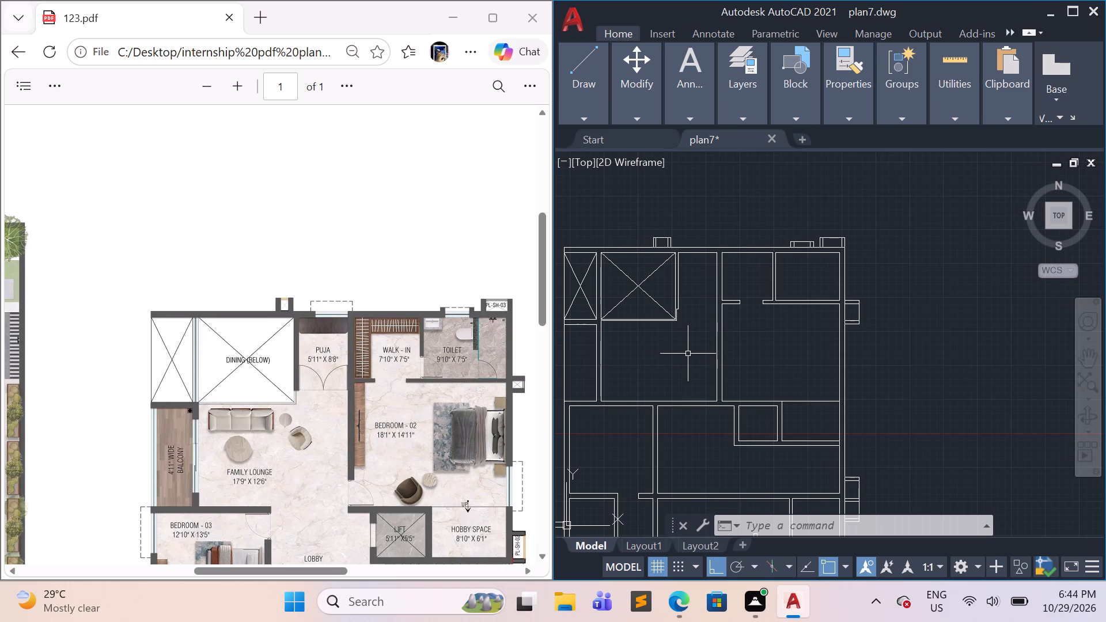
pyautogui.scroll(2, 738, 266)
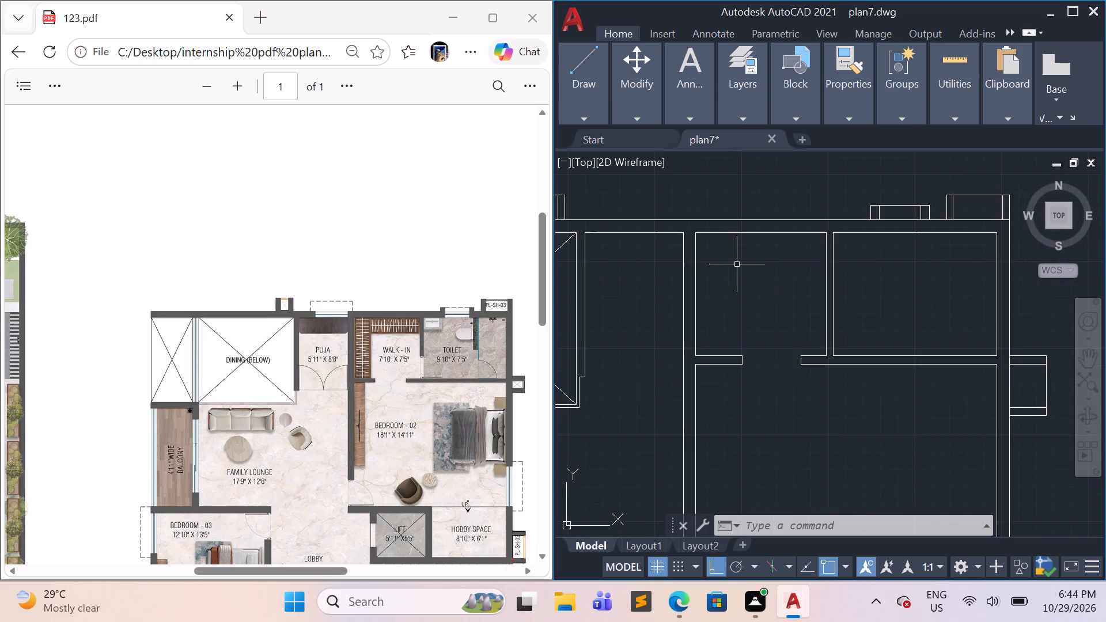
pyautogui.scroll(1, 737, 264)
pyautogui.moveTo(741, 282); pyautogui.dragTo(805, 403, button='middle')
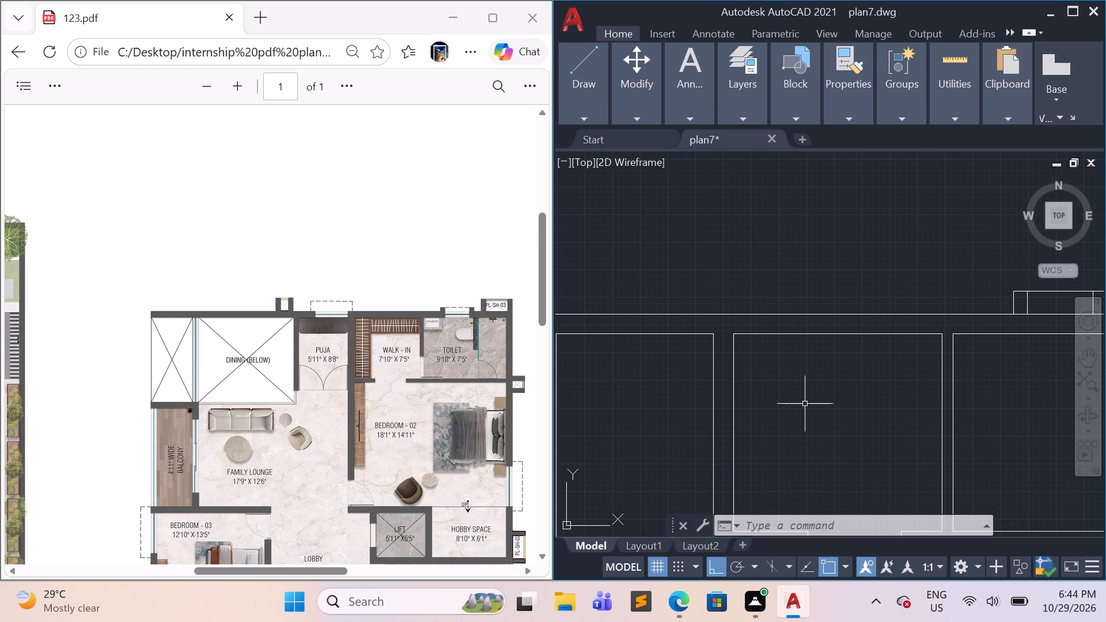
pyautogui.scroll(-1, 805, 404)
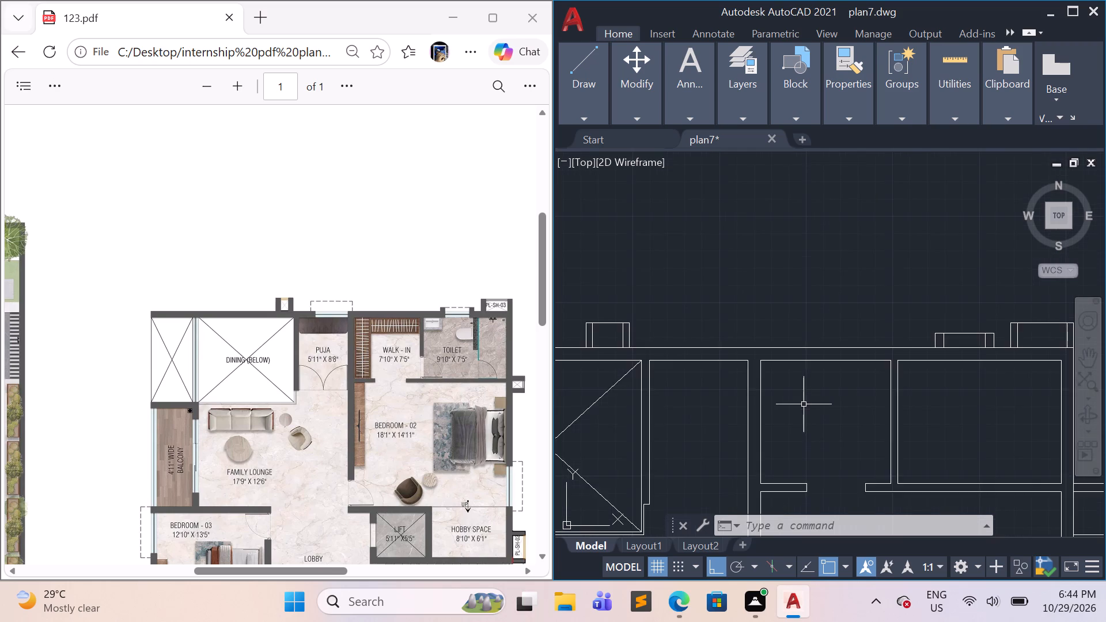
pyautogui.scroll(-1, 800, 408)
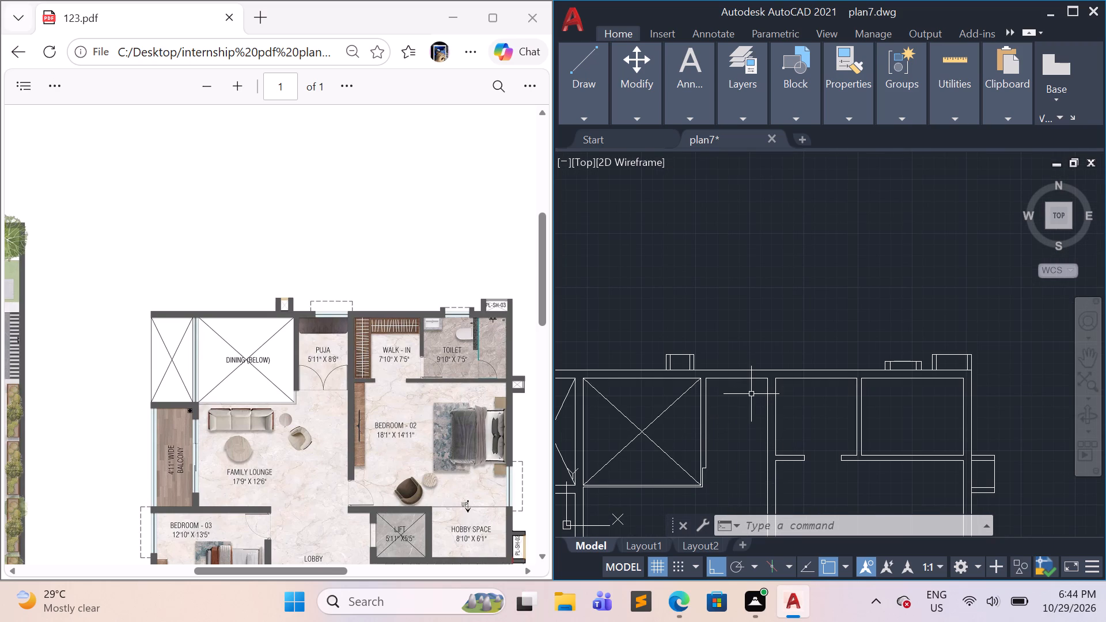
pyautogui.scroll(1, 751, 394)
pyautogui.press('Escape')
pyautogui.press('Escape')
pyautogui.press('Escape')
pyautogui.press('Escape')
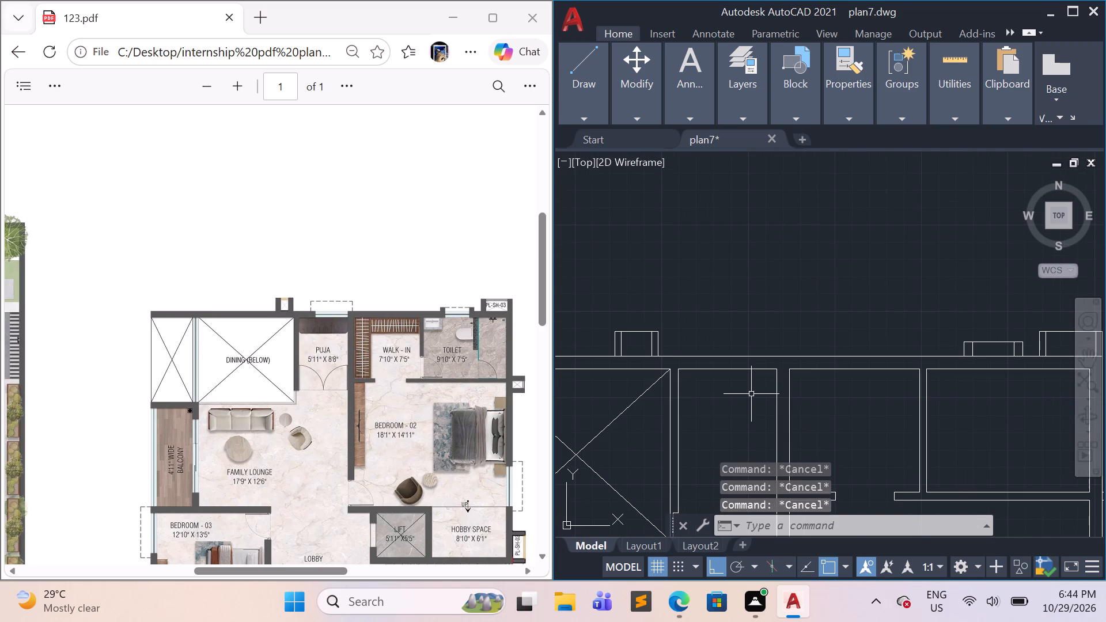
# Set the current object colour to Cyan for the new window linework.
pyautogui.press('l')
pyautogui.press('Return')
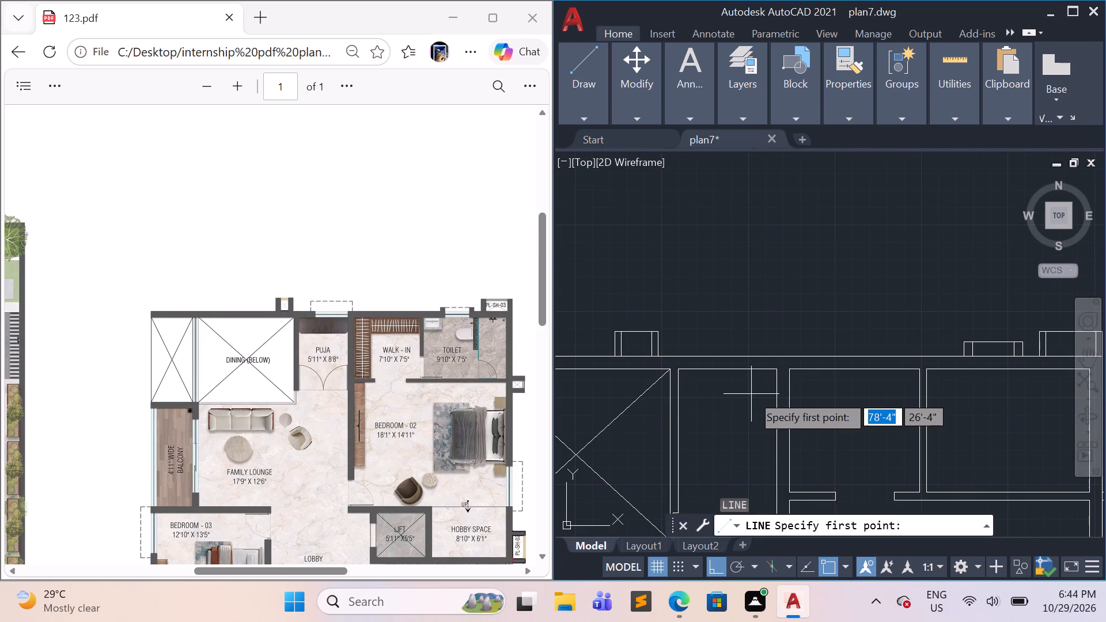
pyautogui.click(851, 120)
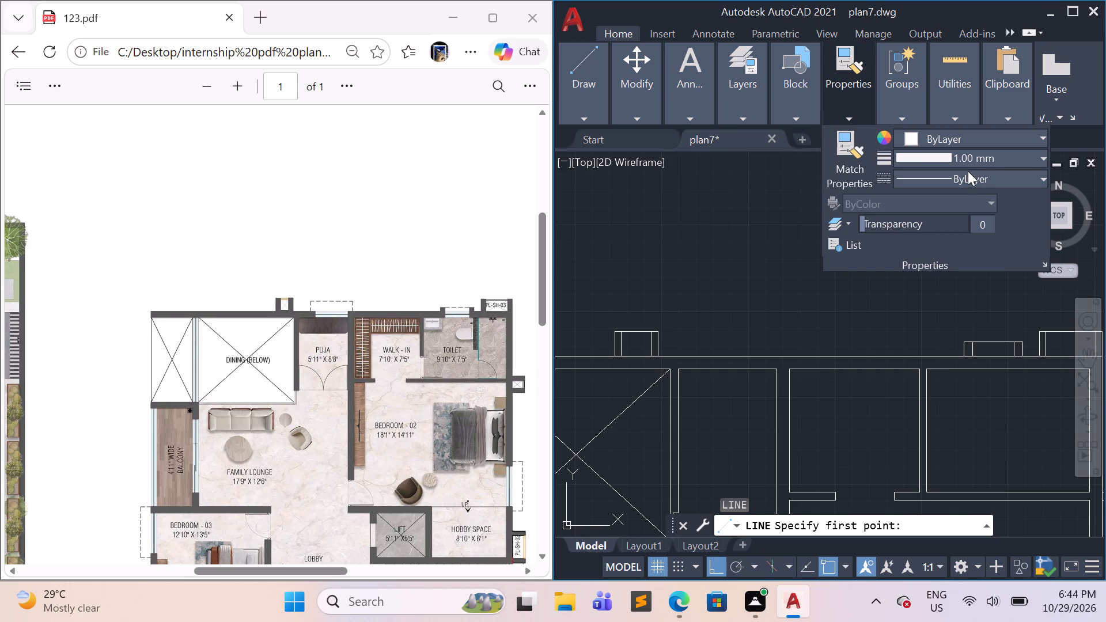
pyautogui.click(1001, 136)
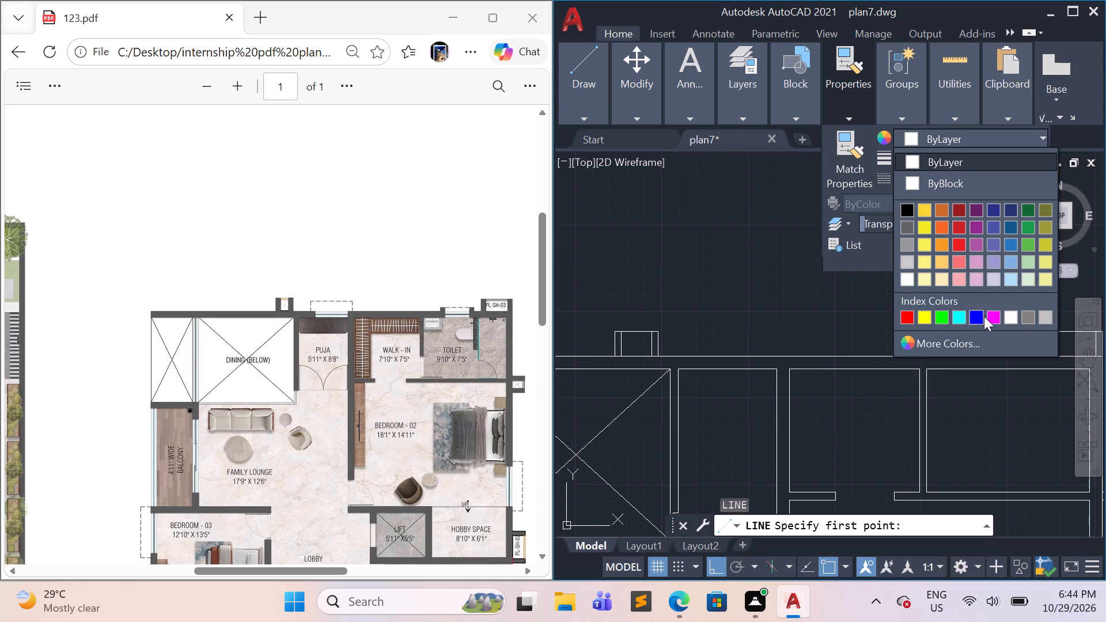
pyautogui.click(960, 316)
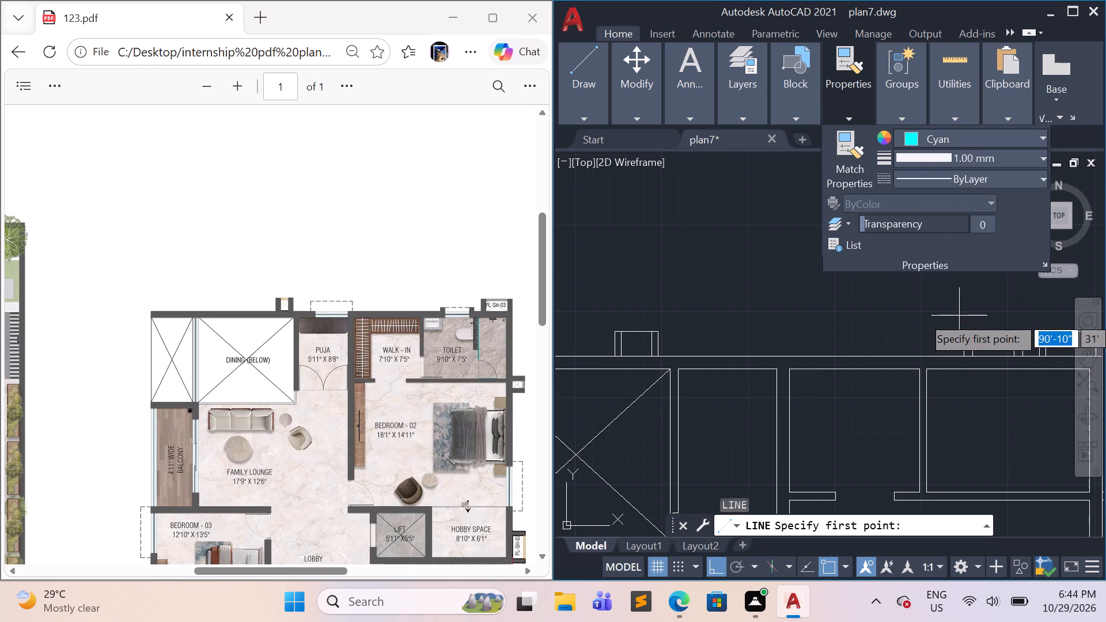
pyautogui.click(850, 117)
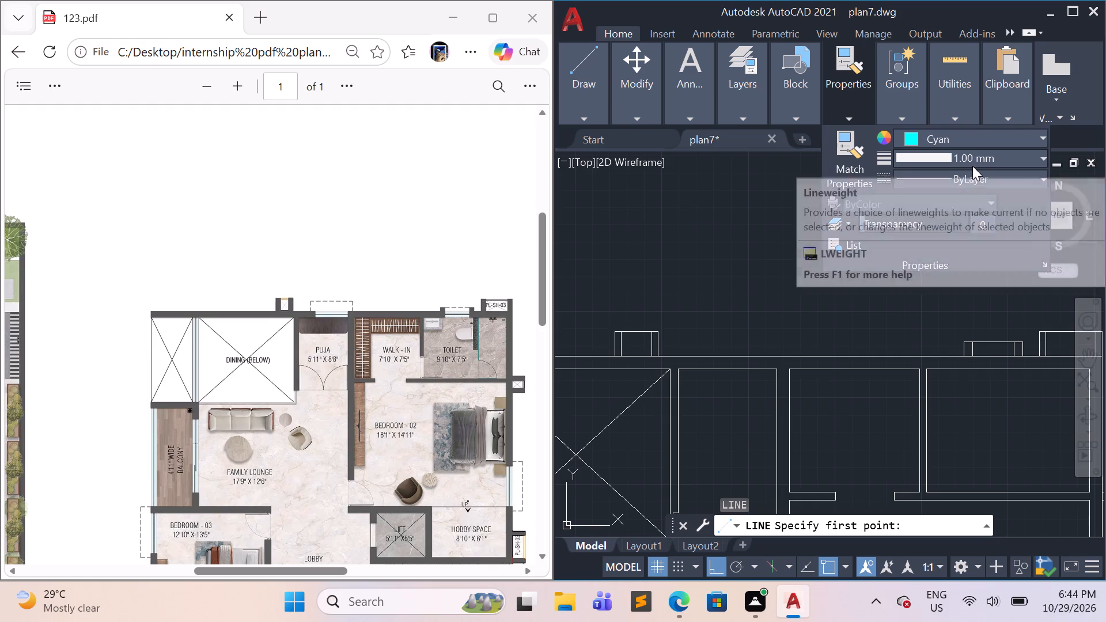
pyautogui.click(980, 176)
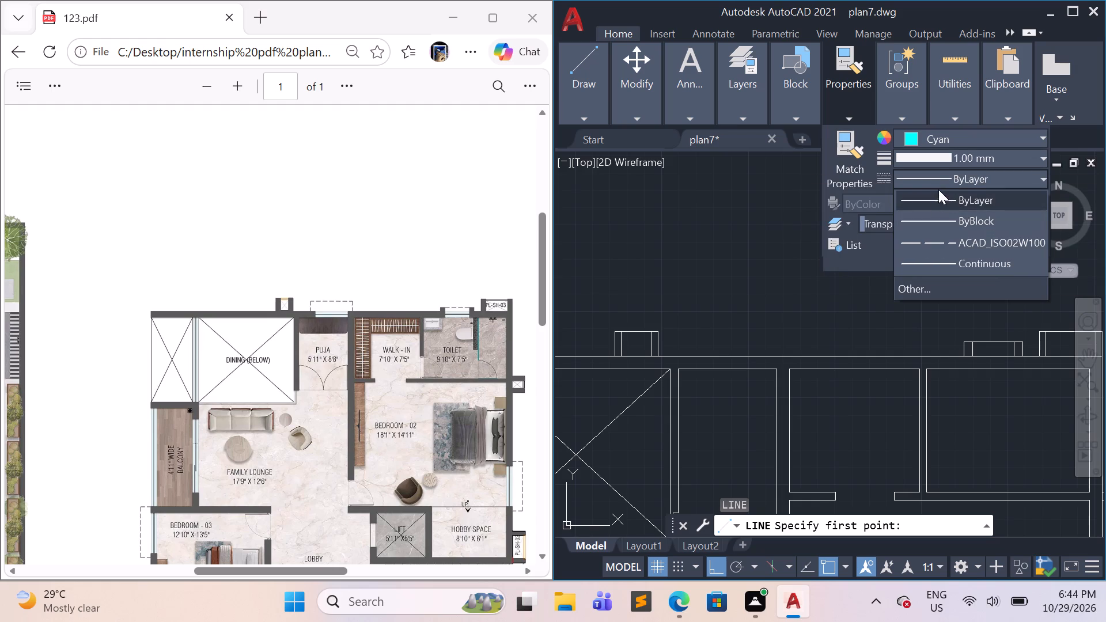
pyautogui.click(940, 182)
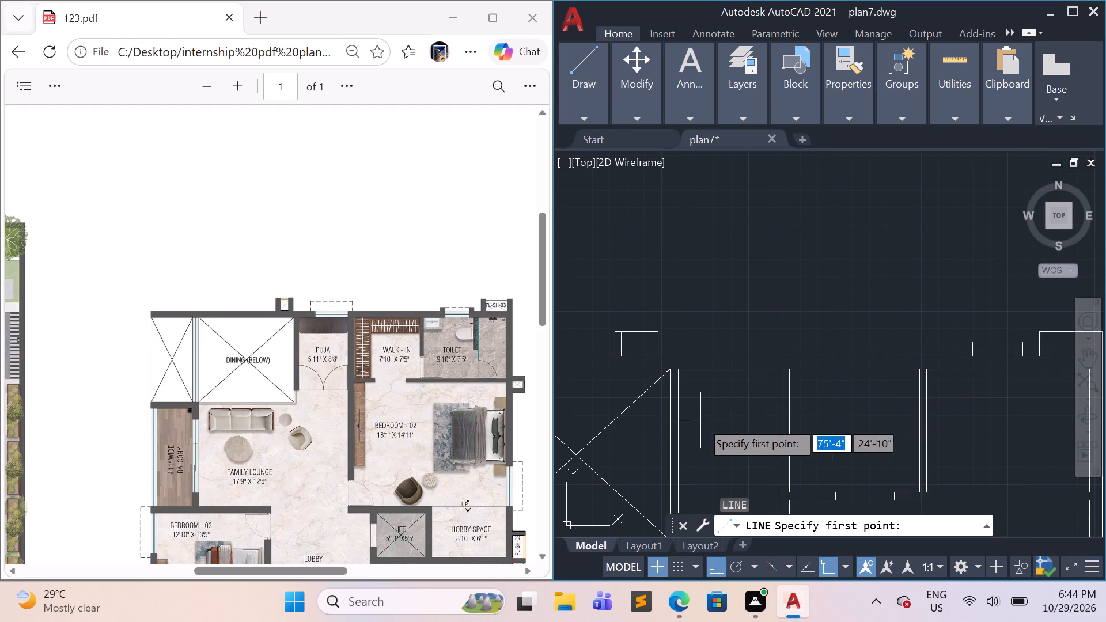
# Draw a cyan window about 3'-3" wide across the Puja's north wall at its east corner, with a lengthwise centre line.
pyautogui.click(775, 368)
pyautogui.click(775, 352)
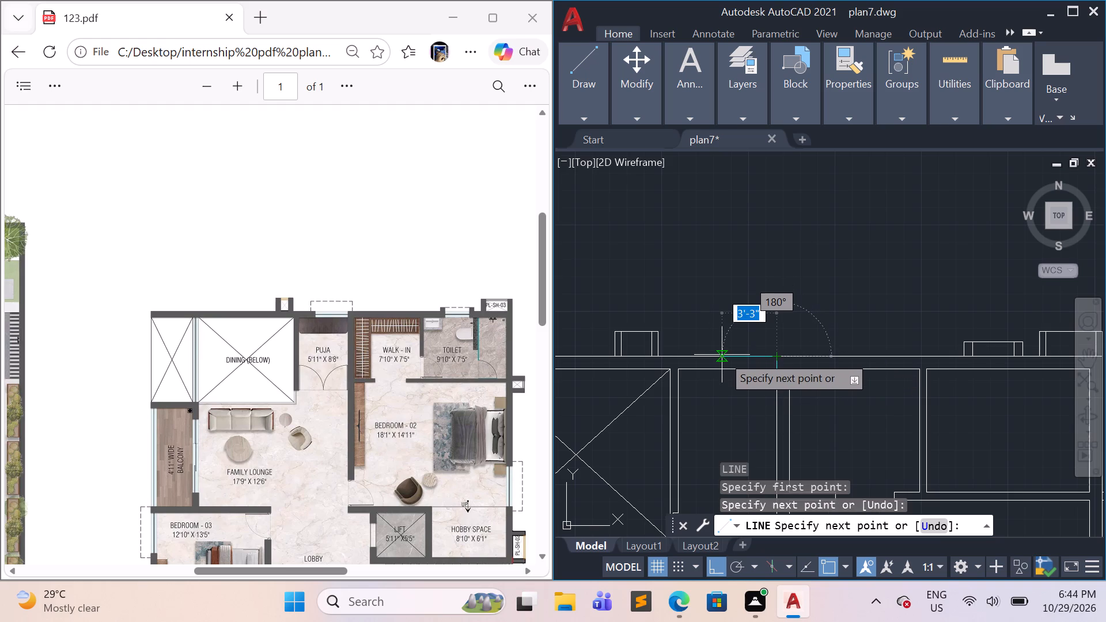
pyautogui.click(722, 355)
pyautogui.click(722, 368)
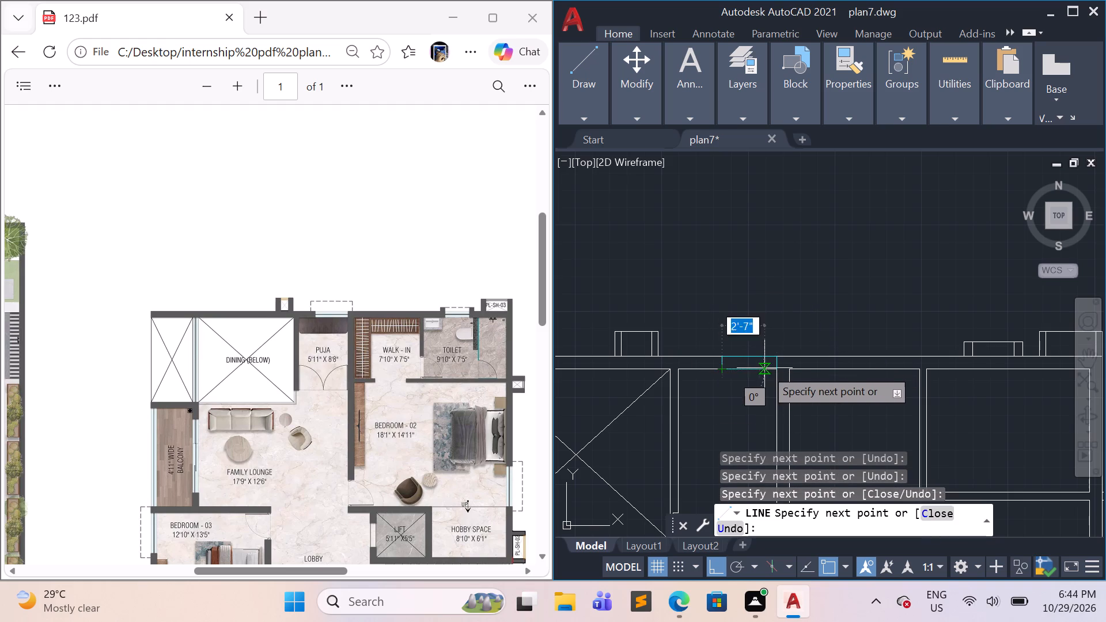
pyautogui.click(777, 368)
pyautogui.scroll(3, 779, 364)
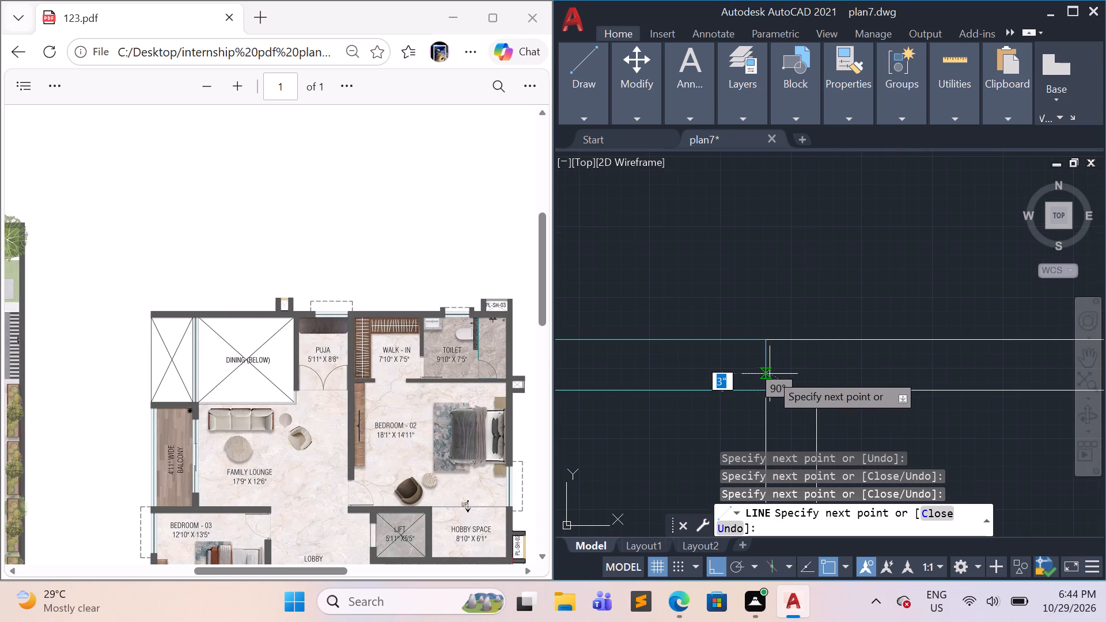
pyautogui.click(766, 365)
pyautogui.scroll(-3, 688, 369)
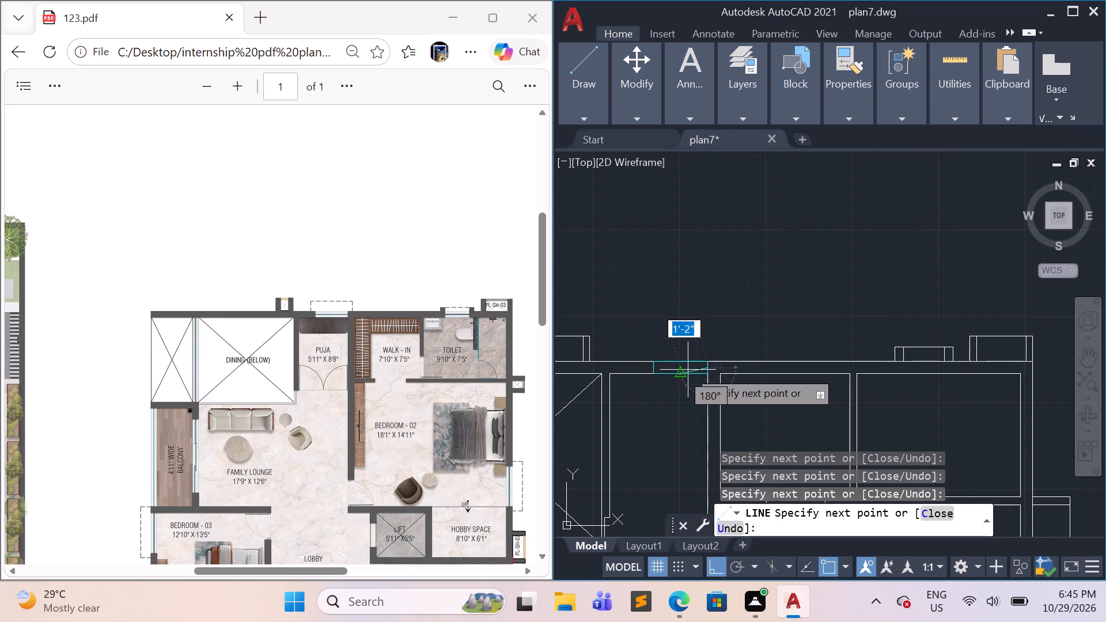
pyautogui.click(652, 365)
pyautogui.press('Escape')
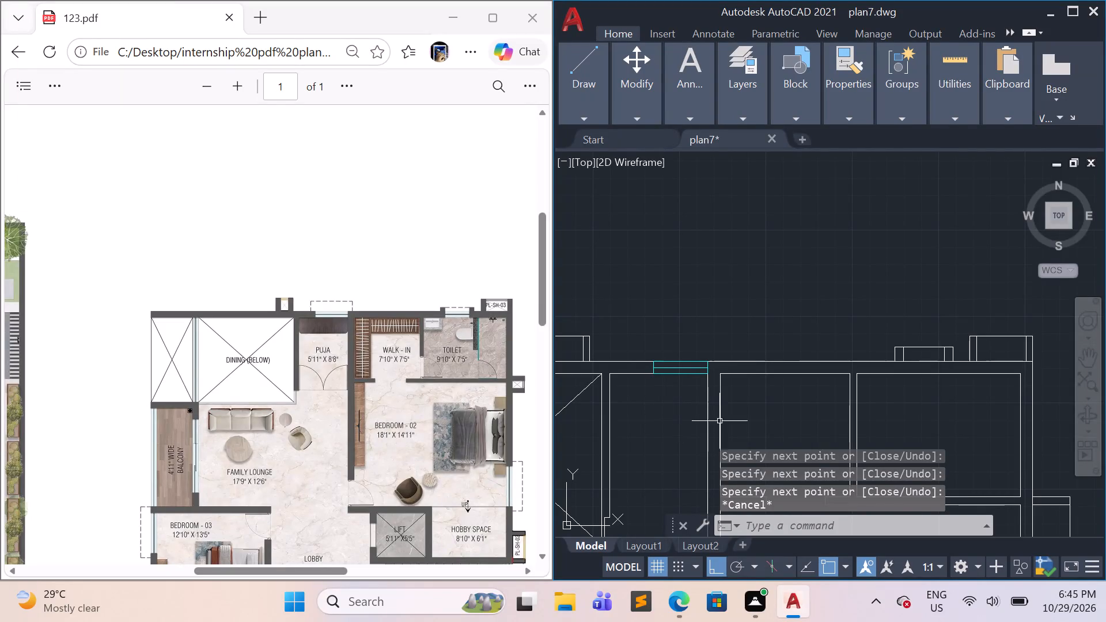
# Draw a cyan rectangle about 3'-6" by 9" in the Toilet's north wall, directly below the small projection.
pyautogui.scroll(-1, 759, 410)
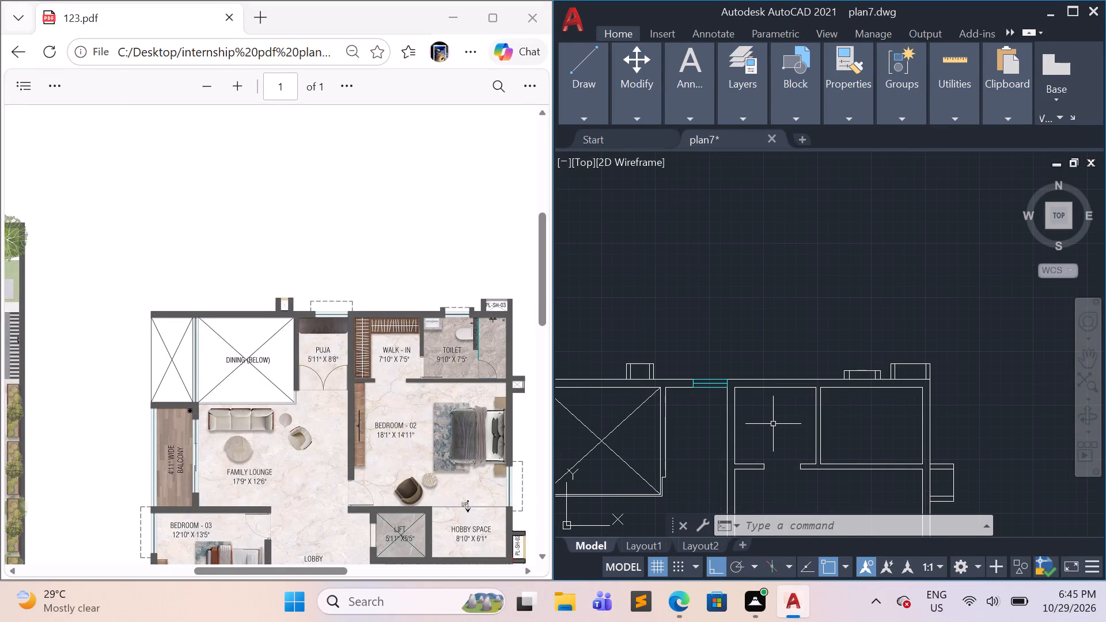
pyautogui.moveTo(869, 409); pyautogui.dragTo(864, 408, button='middle')
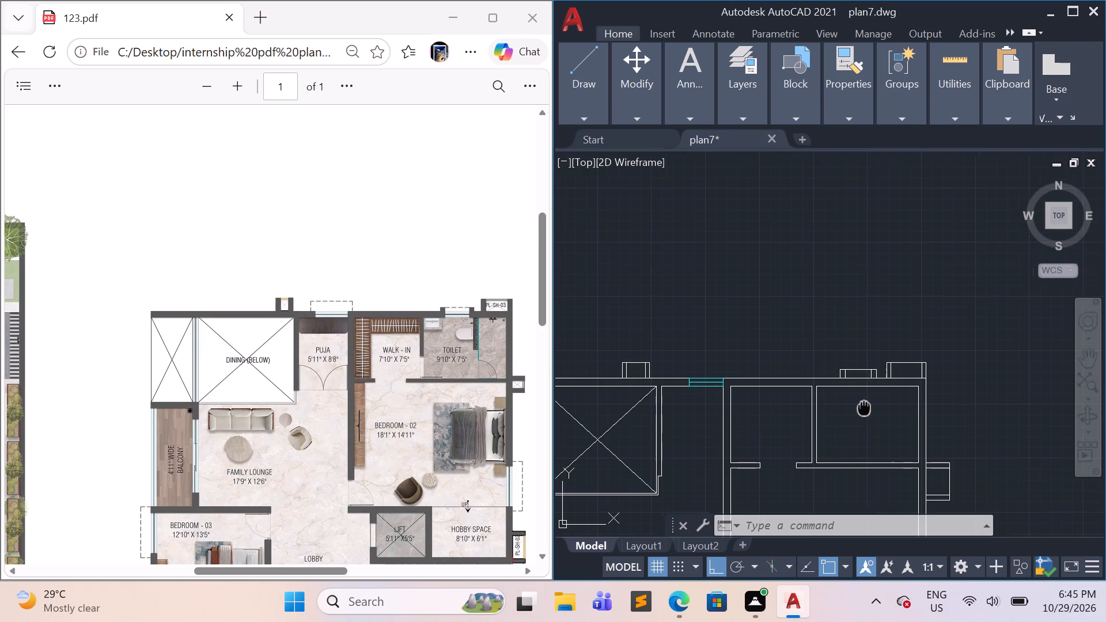
pyautogui.moveTo(864, 408); pyautogui.dragTo(681, 366, button='middle')
pyautogui.scroll(1, 677, 362)
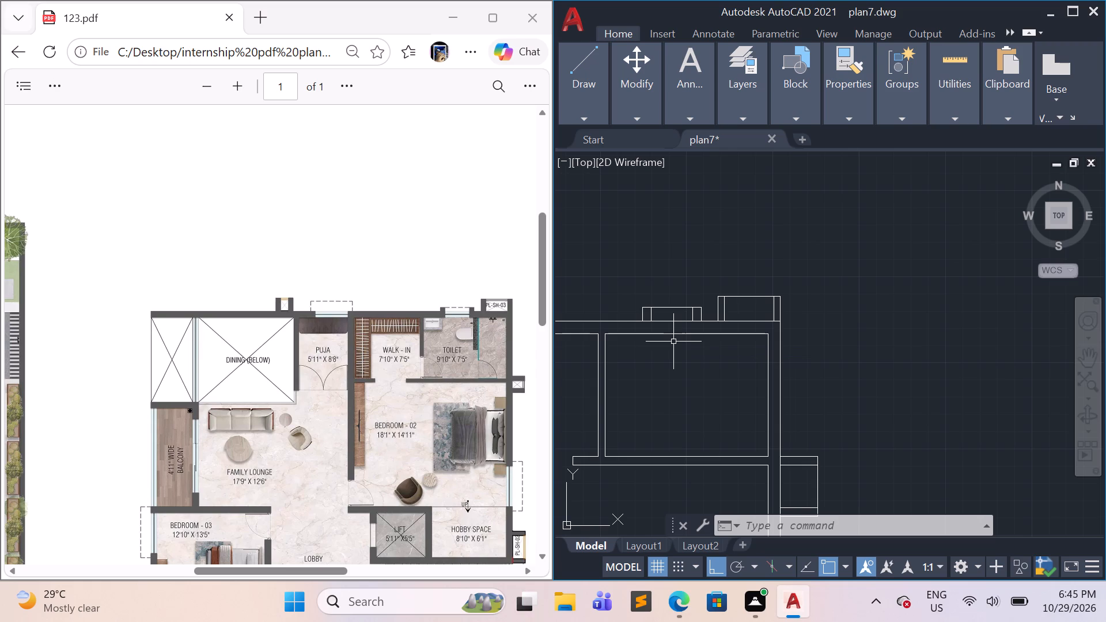
pyautogui.write('rec')
pyautogui.press('Return')
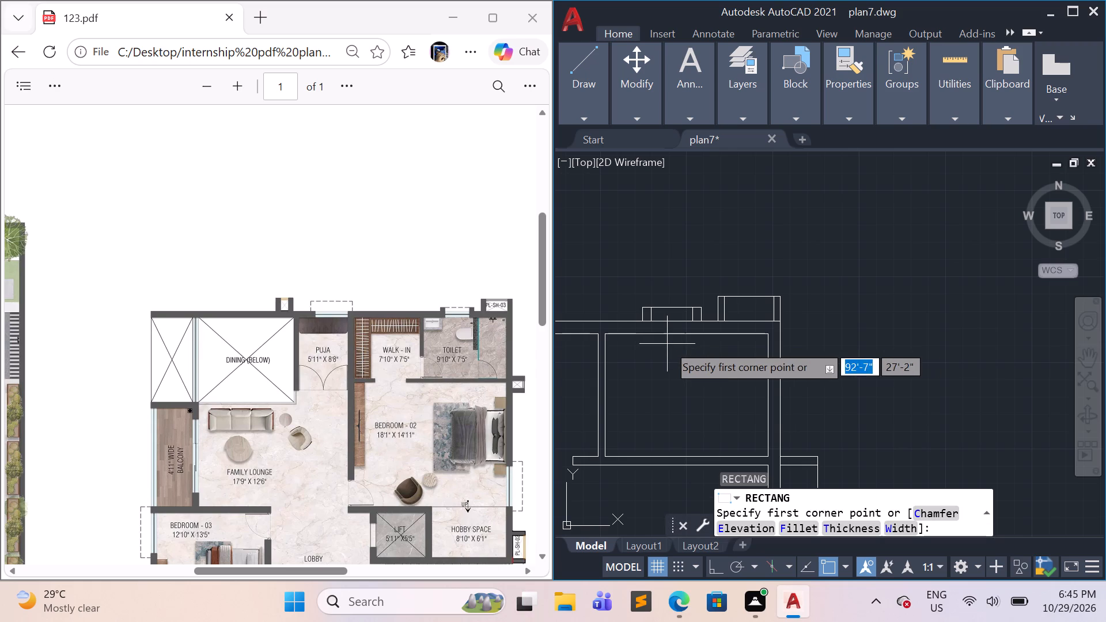
pyautogui.click(700, 323)
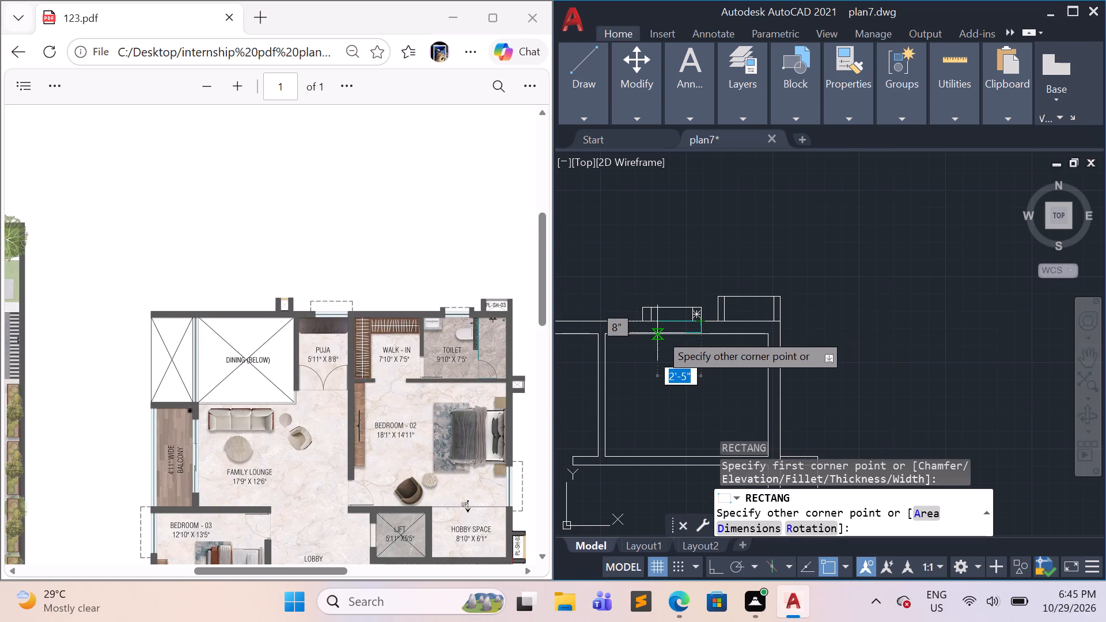
pyautogui.scroll(3, 632, 337)
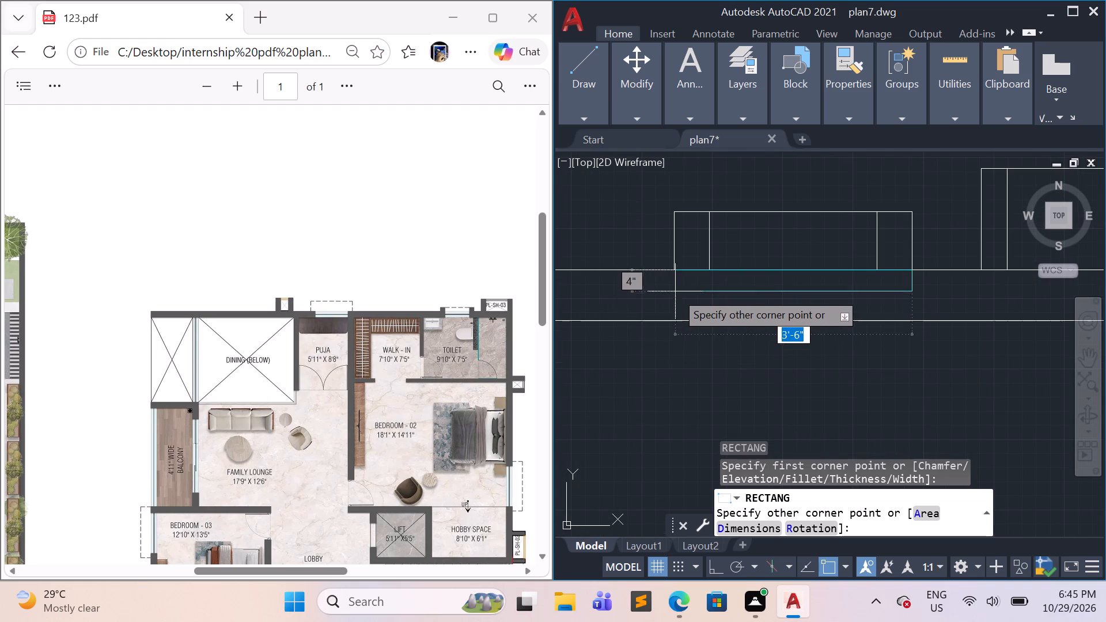
pyautogui.click(674, 318)
pyautogui.press('Escape')
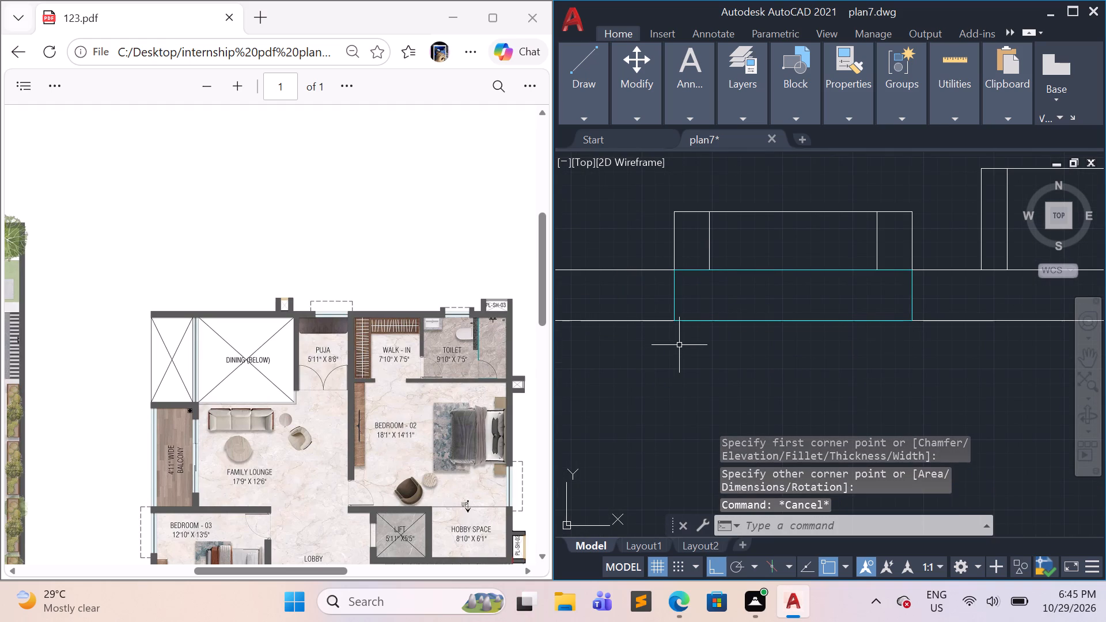
# Draw a horizontal centre line across the full width of the Toilet's cyan window rectangle.
pyautogui.press('l')
pyautogui.press('Return')
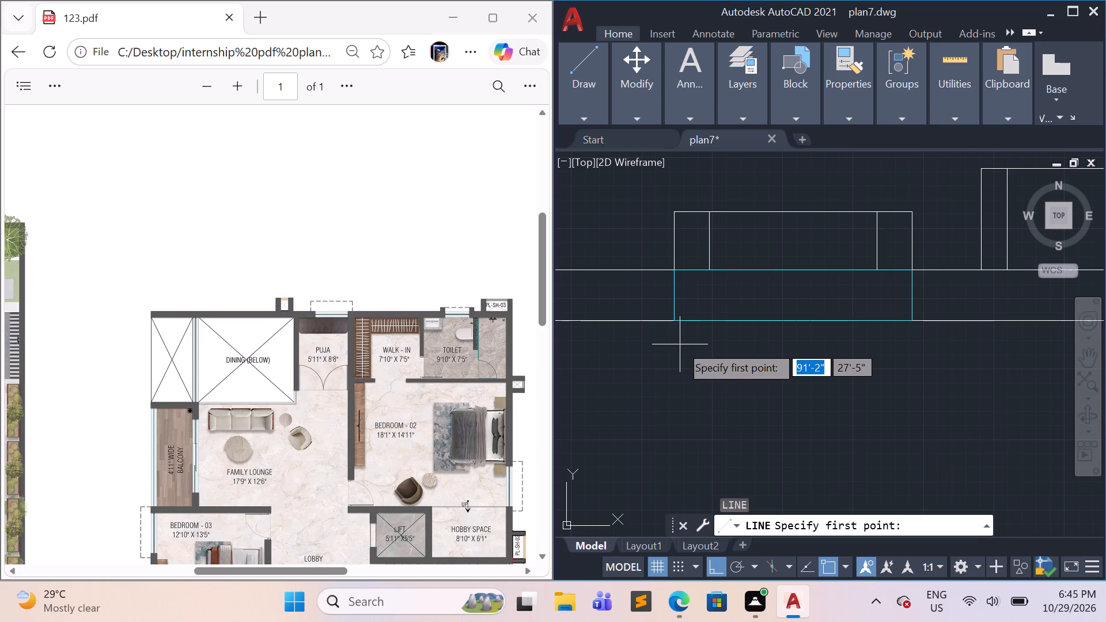
pyautogui.click(675, 299)
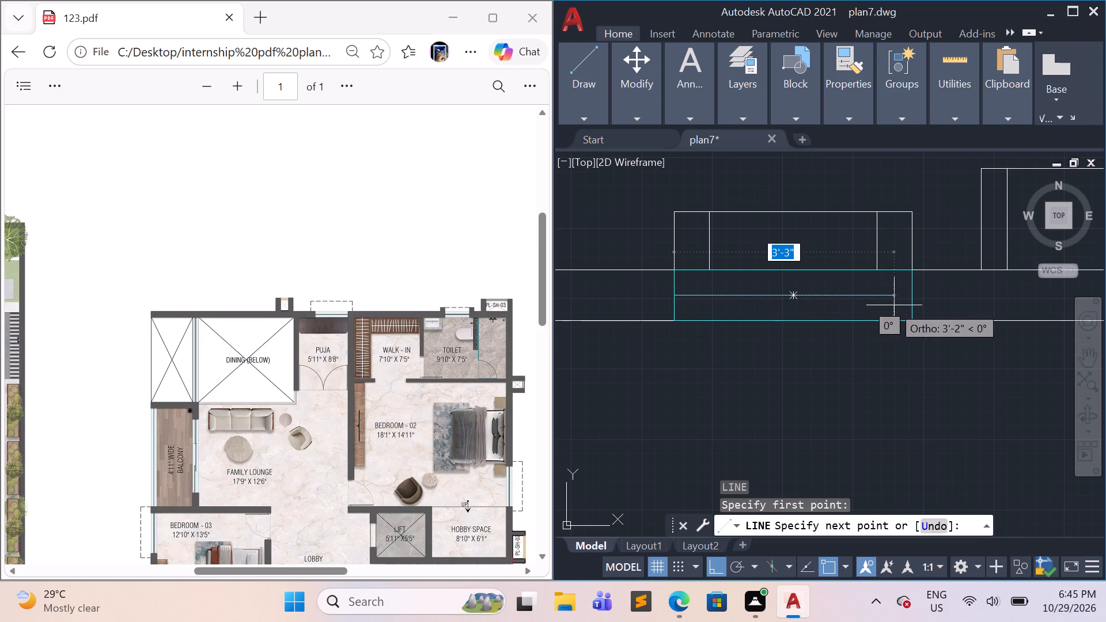
pyautogui.click(912, 301)
pyautogui.press('Escape')
# Draw a cyan window rectangle about 7'-1" long across Bedroom 02's east wall thickness, running north from the room's southeast corner.
pyautogui.scroll(-2, 893, 365)
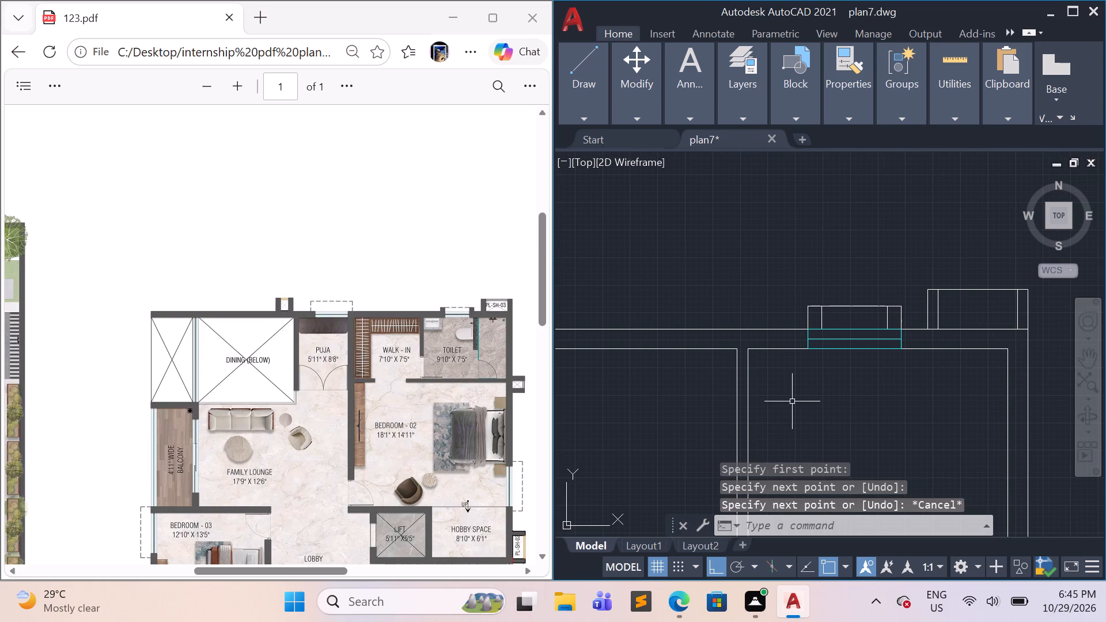
pyautogui.scroll(-1, 498, 407)
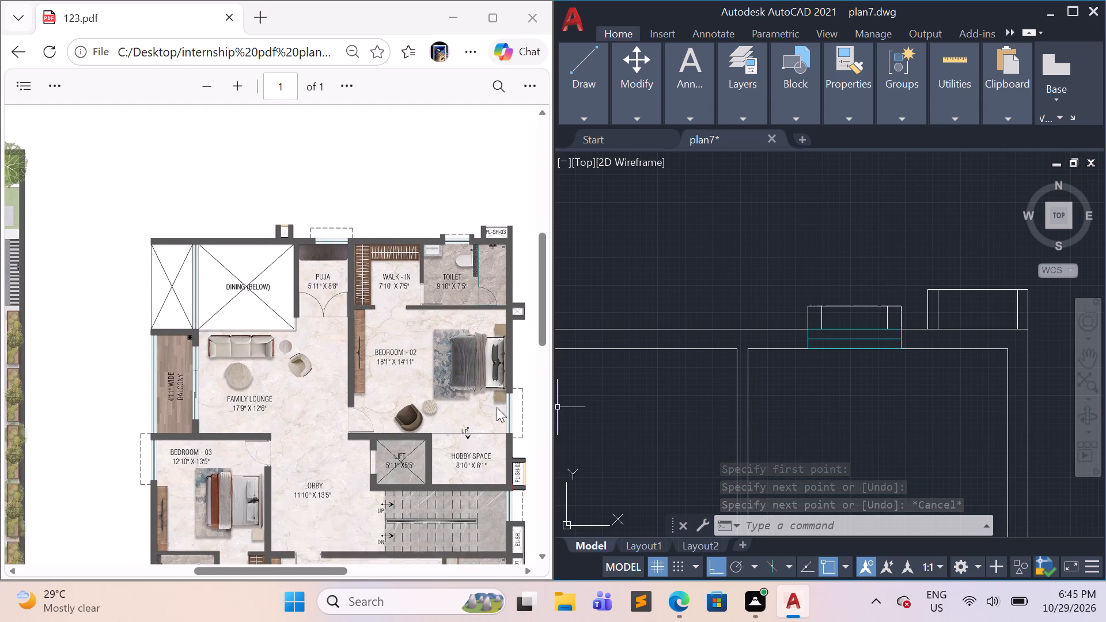
pyautogui.moveTo(861, 435); pyautogui.dragTo(675, 346, button='middle')
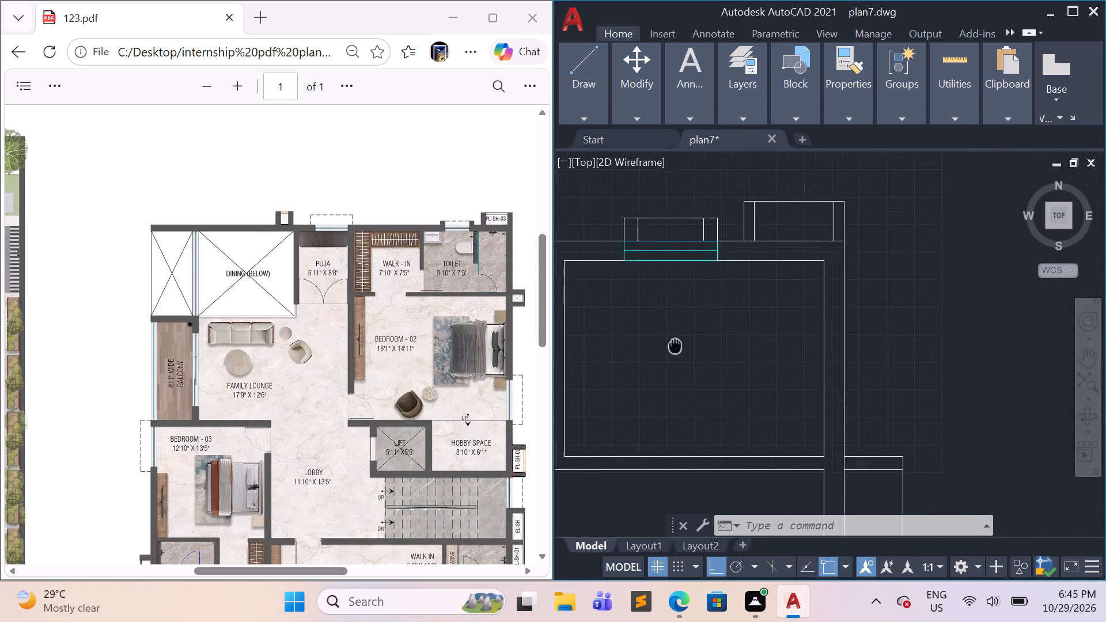
pyautogui.moveTo(675, 346); pyautogui.dragTo(649, 323, button='middle')
pyautogui.scroll(-1, 863, 362)
pyautogui.moveTo(864, 364); pyautogui.dragTo(888, 256, button='middle')
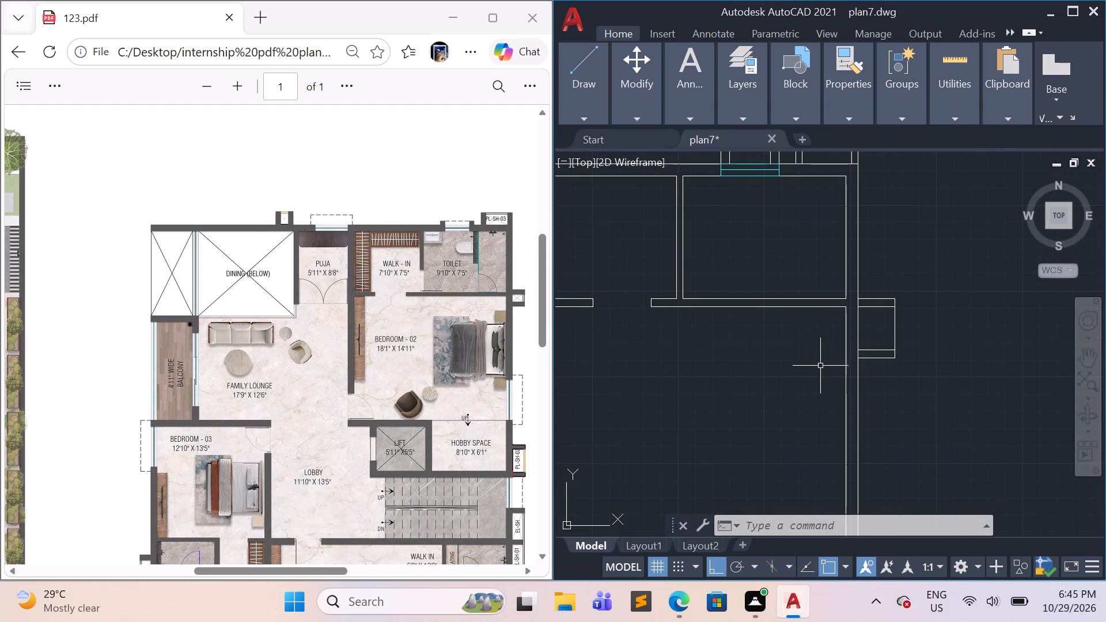
pyautogui.scroll(-1, 844, 389)
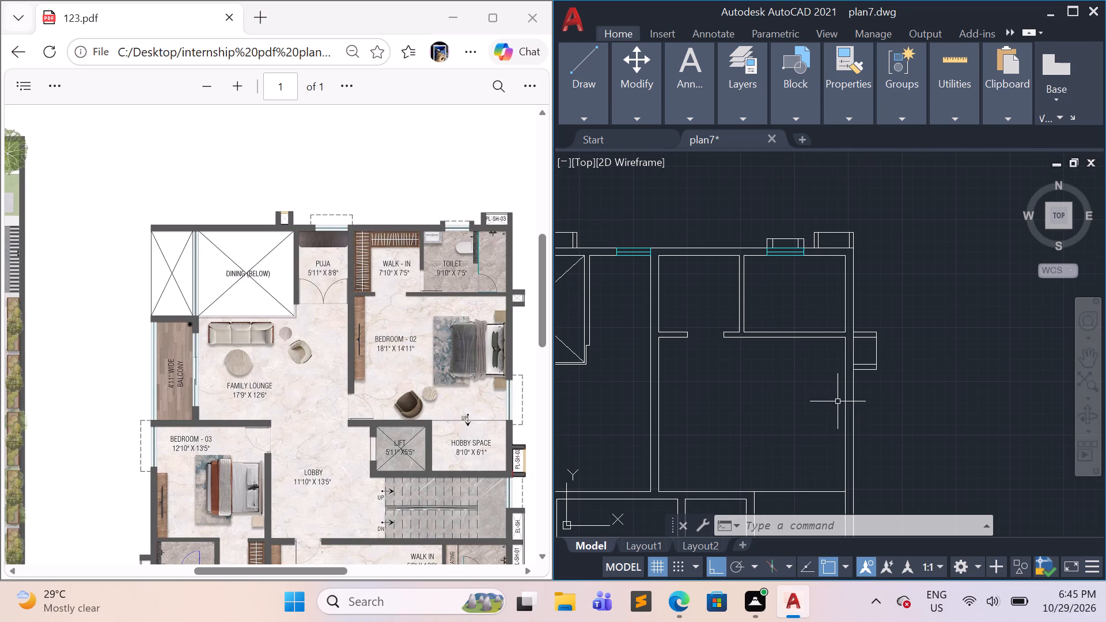
pyautogui.moveTo(819, 420); pyautogui.dragTo(763, 342, button='middle')
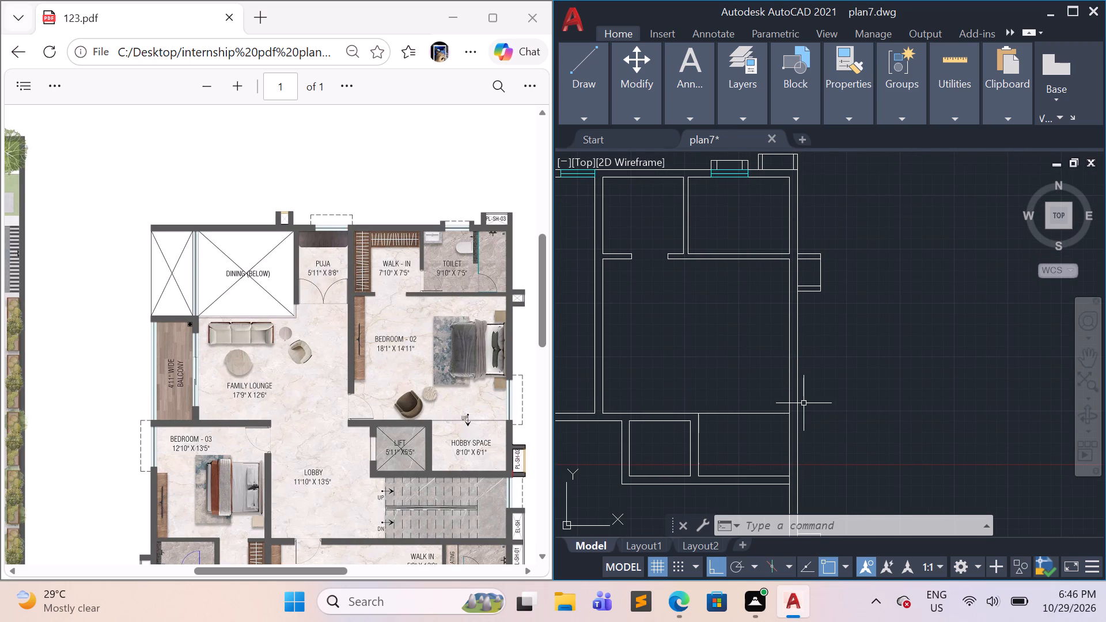
pyautogui.write('rec')
pyautogui.press('Return')
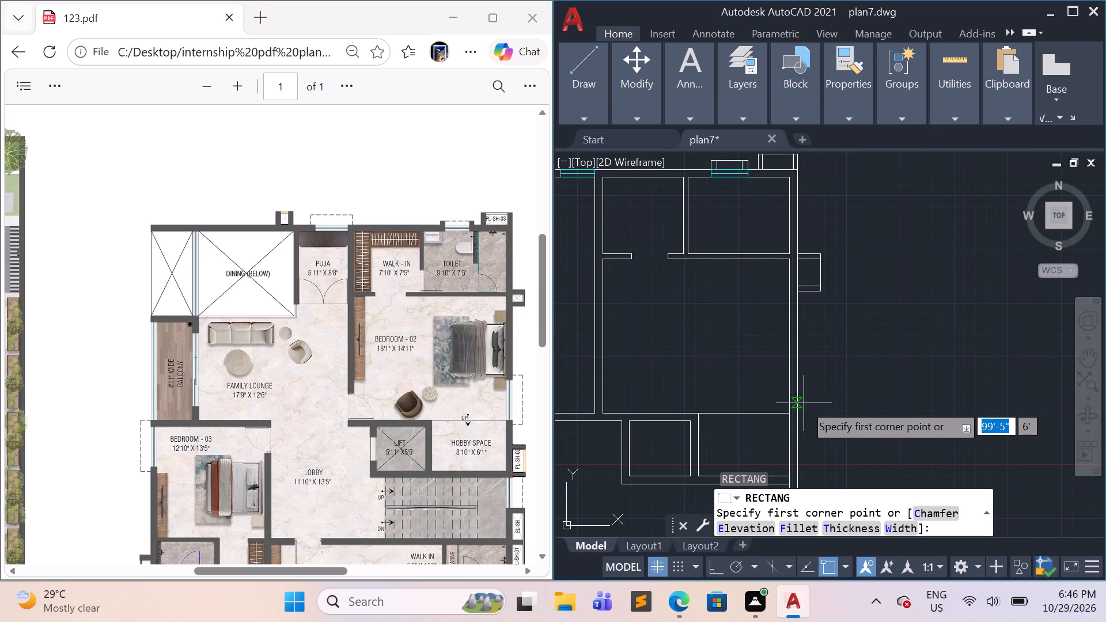
pyautogui.click(787, 414)
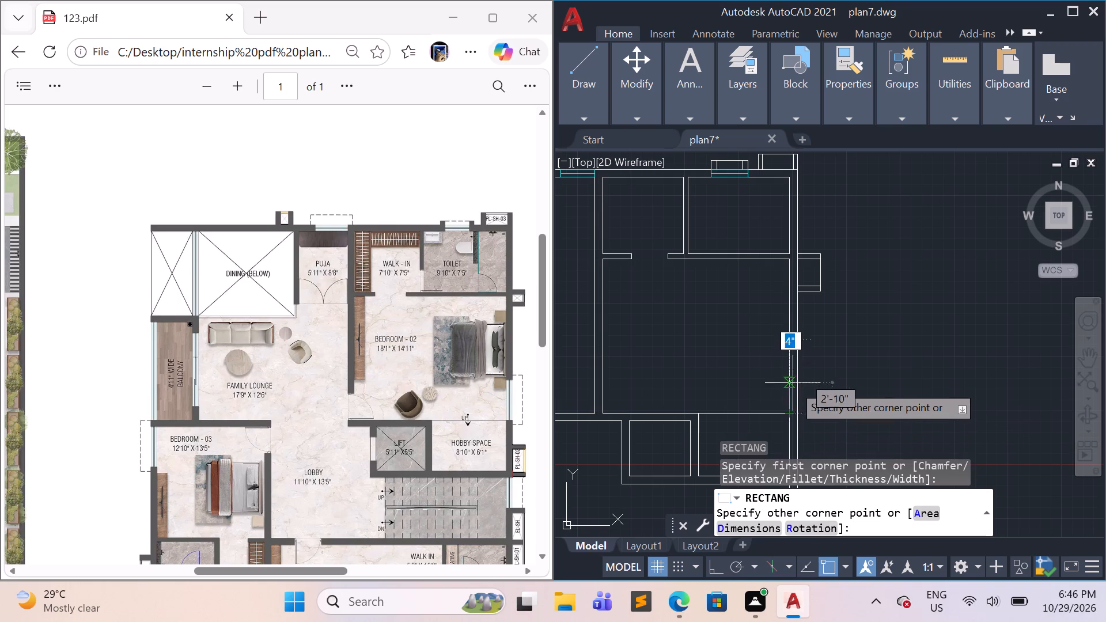
pyautogui.scroll(1, 799, 353)
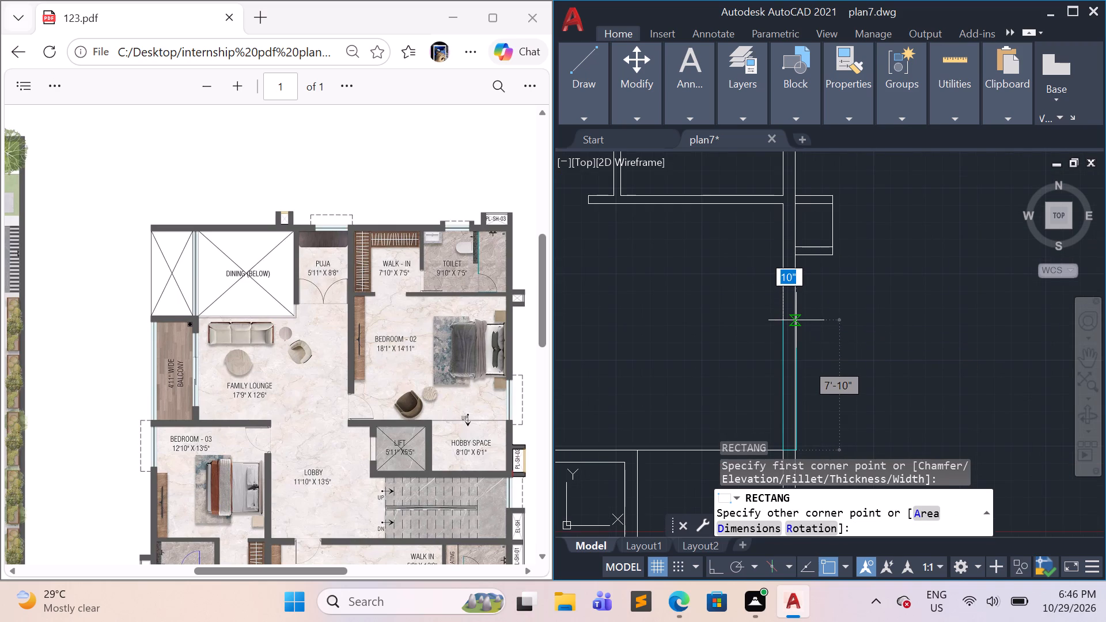
pyautogui.scroll(2, 793, 332)
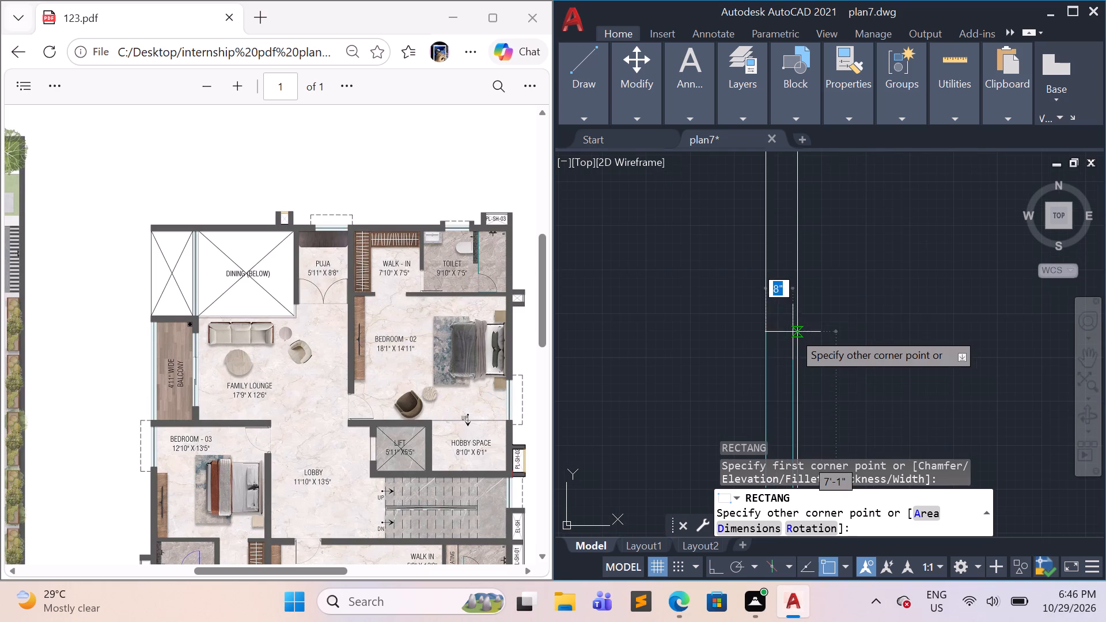
pyautogui.click(798, 332)
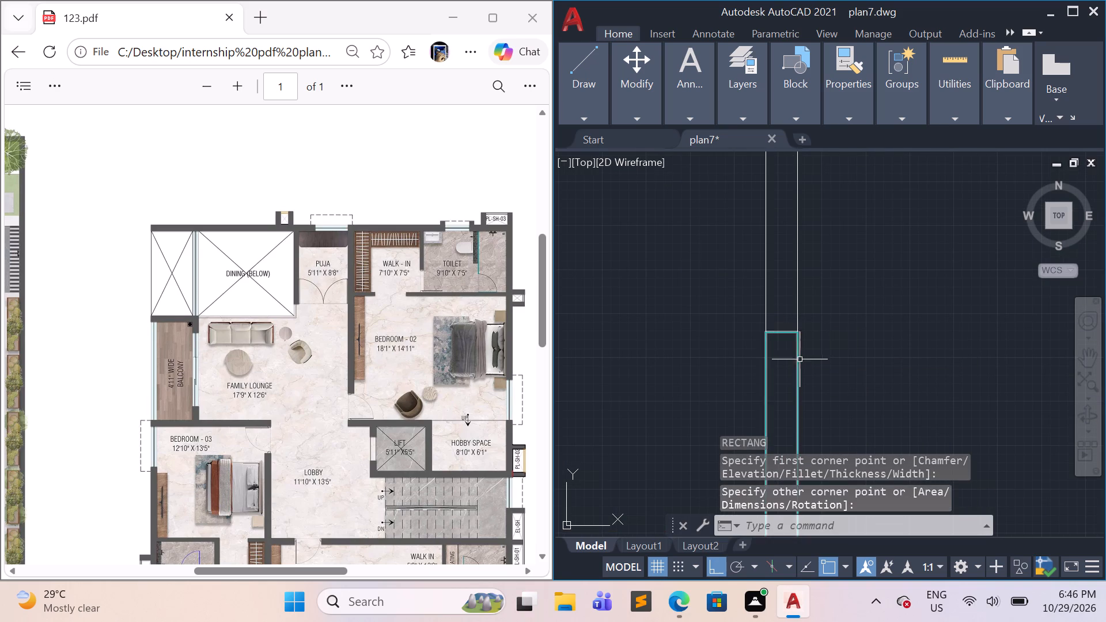
pyautogui.press('Escape')
# Draw a lengthwise centre line about 7'-1" long through the cyan window in Bedroom 02's east wall.
pyautogui.scroll(-2, 844, 401)
pyautogui.moveTo(855, 396); pyautogui.dragTo(823, 288, button='middle')
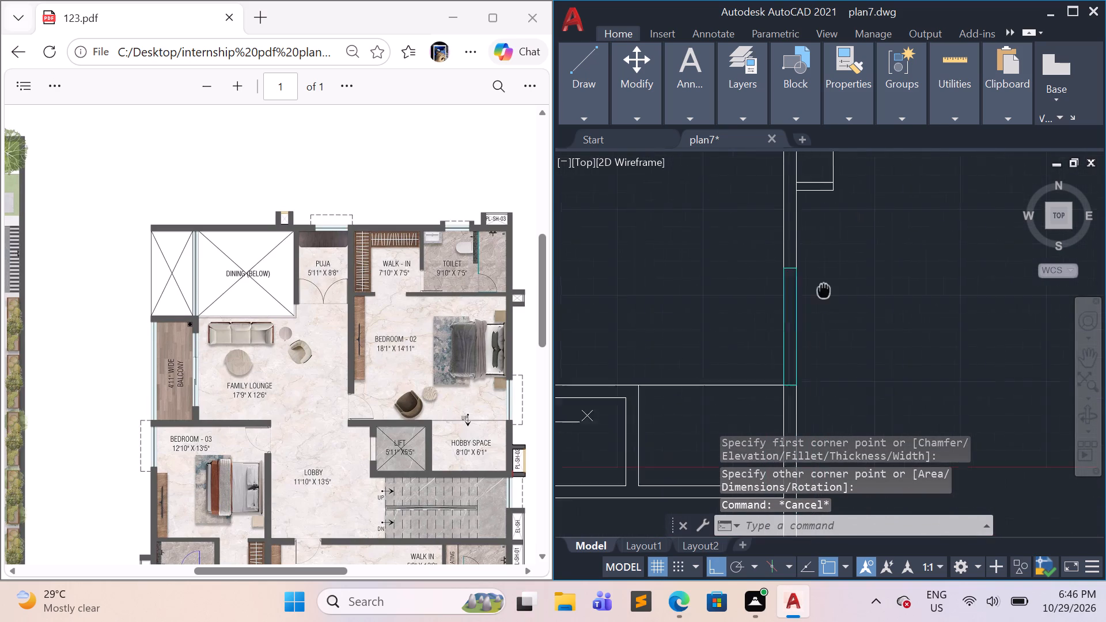
pyautogui.moveTo(823, 288); pyautogui.dragTo(815, 260, button='middle')
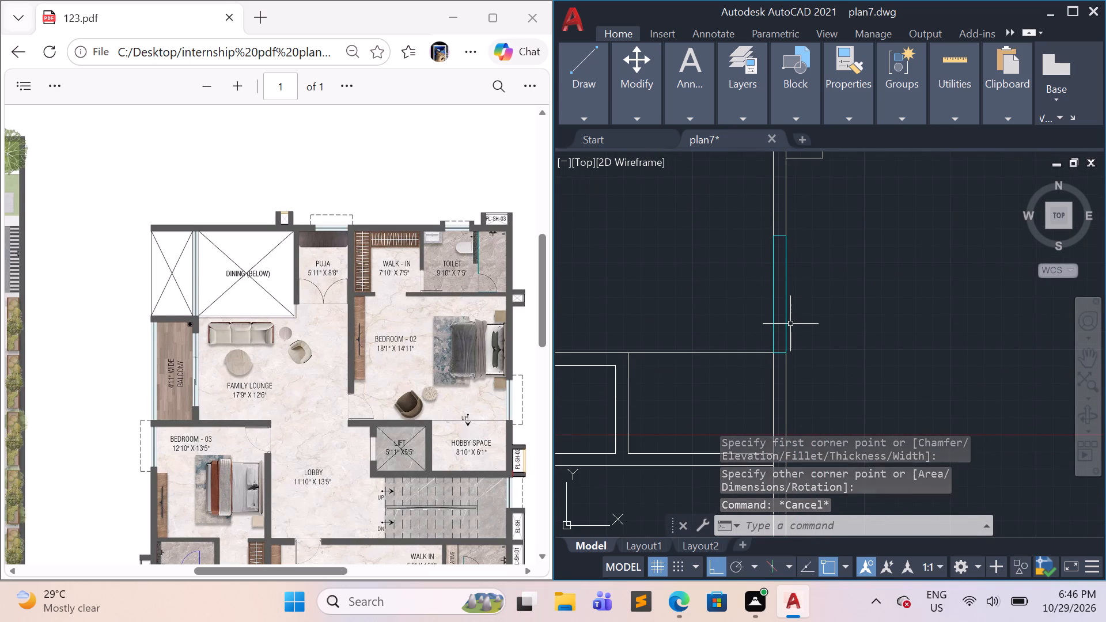
pyautogui.press('l')
pyautogui.press('Return')
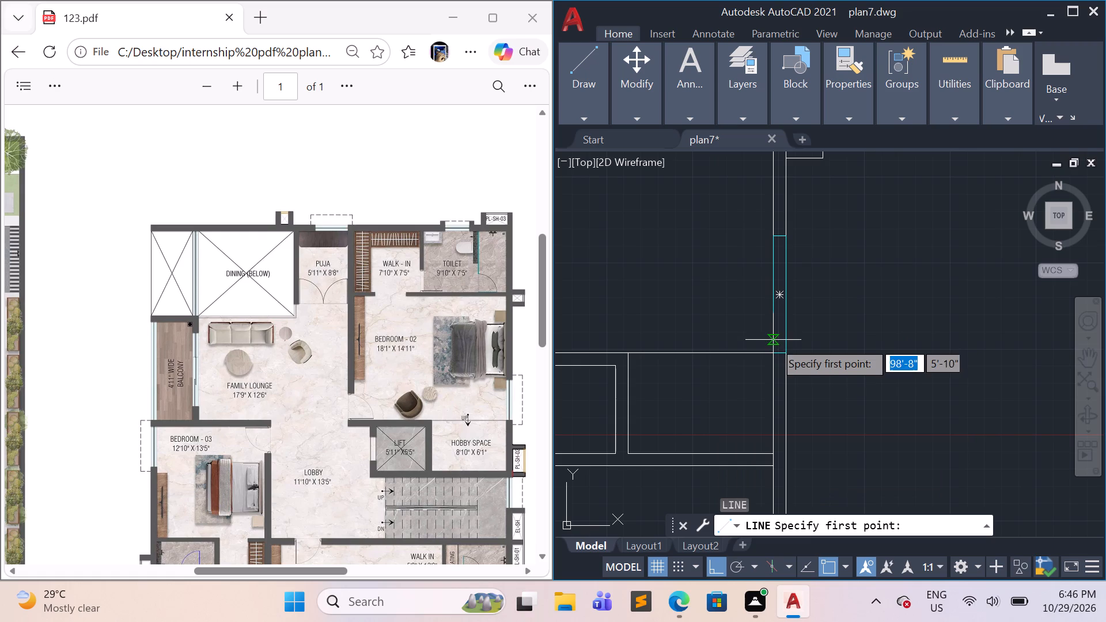
pyautogui.click(782, 350)
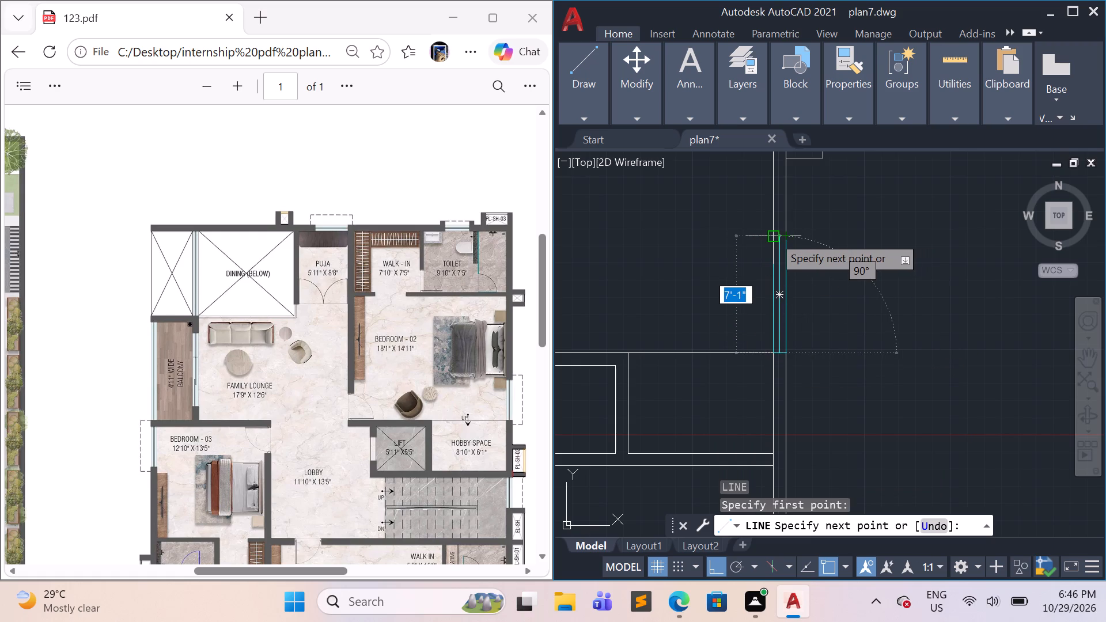
pyautogui.scroll(3, 778, 235)
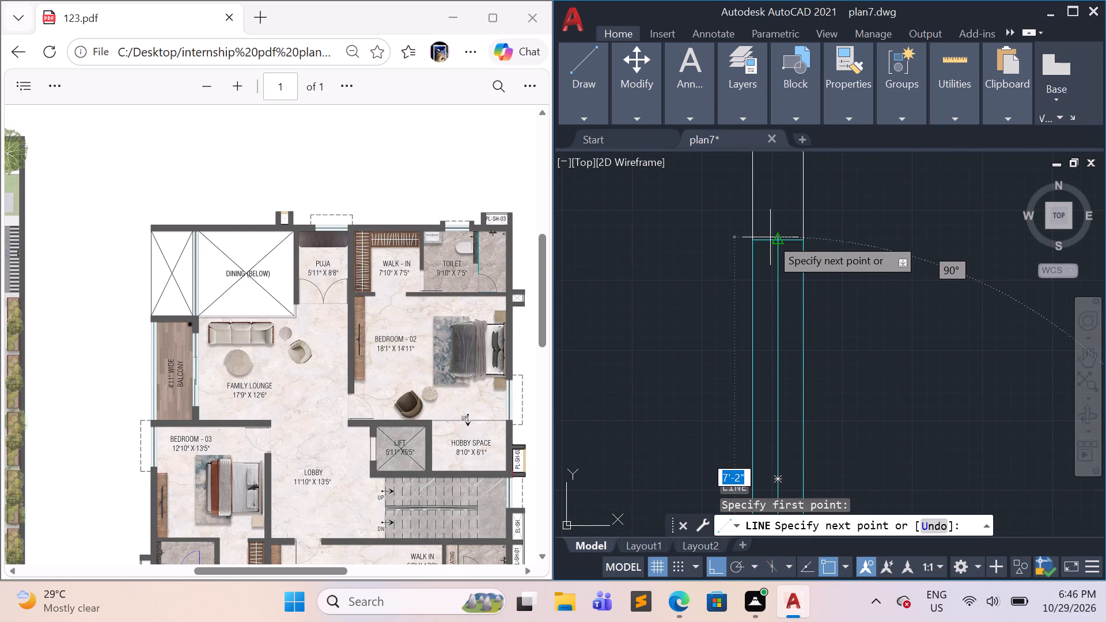
pyautogui.click(772, 240)
pyautogui.press('Escape')
pyautogui.scroll(-3, 812, 328)
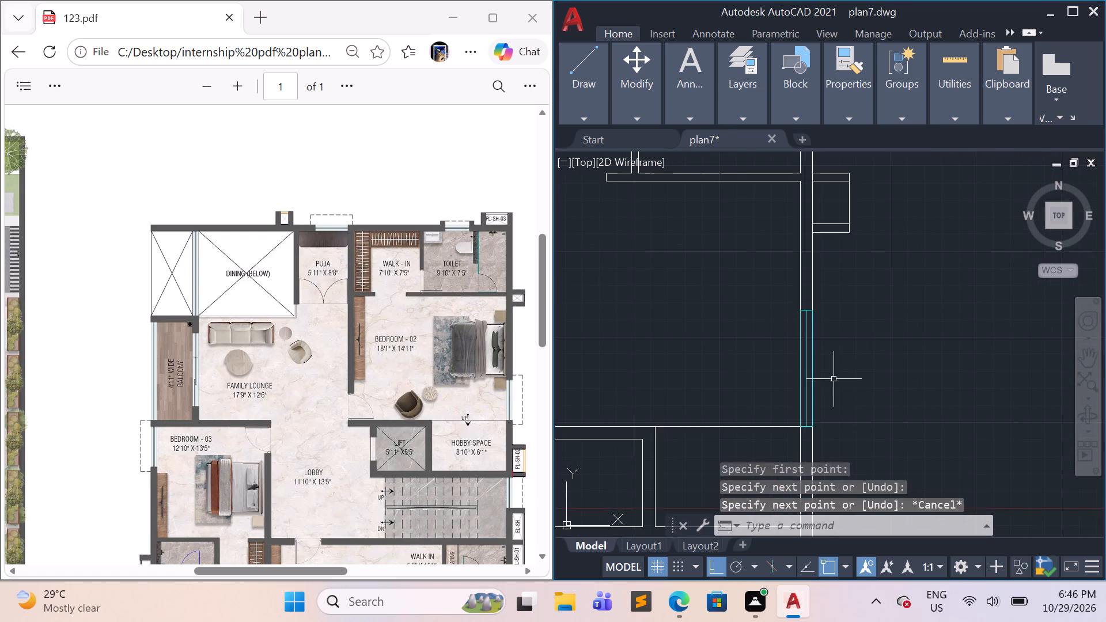
# Copy the upper shaft outline beside the staircase's east wall northward to the east end of the Hobby Space's south wall.
pyautogui.scroll(-2, 844, 415)
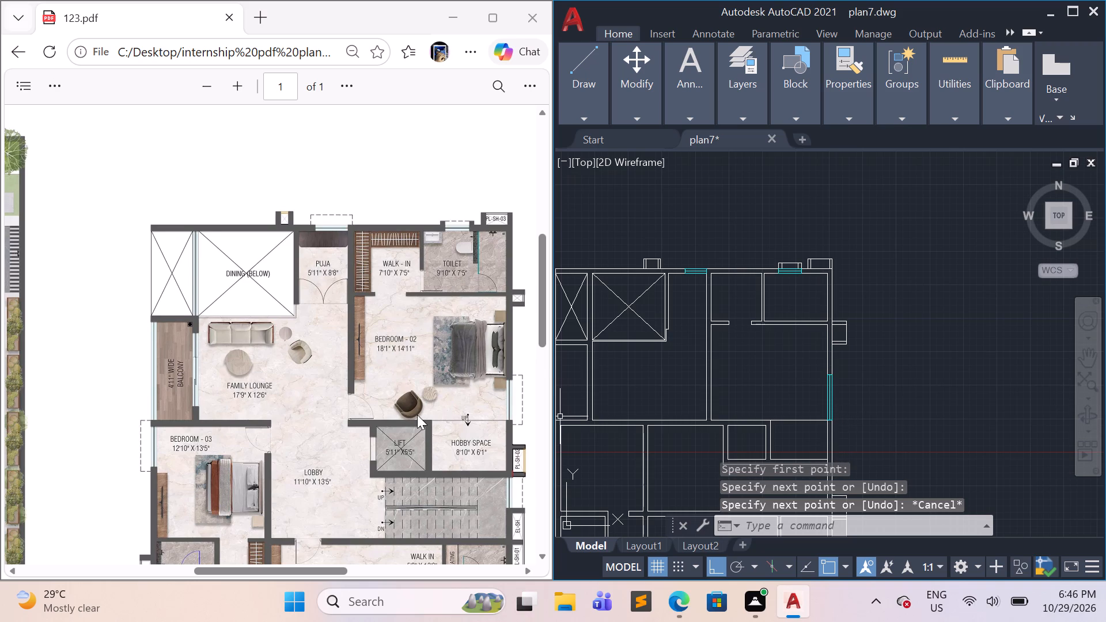
pyautogui.scroll(-2, 417, 415)
pyautogui.moveTo(876, 418); pyautogui.dragTo(868, 380, button='middle')
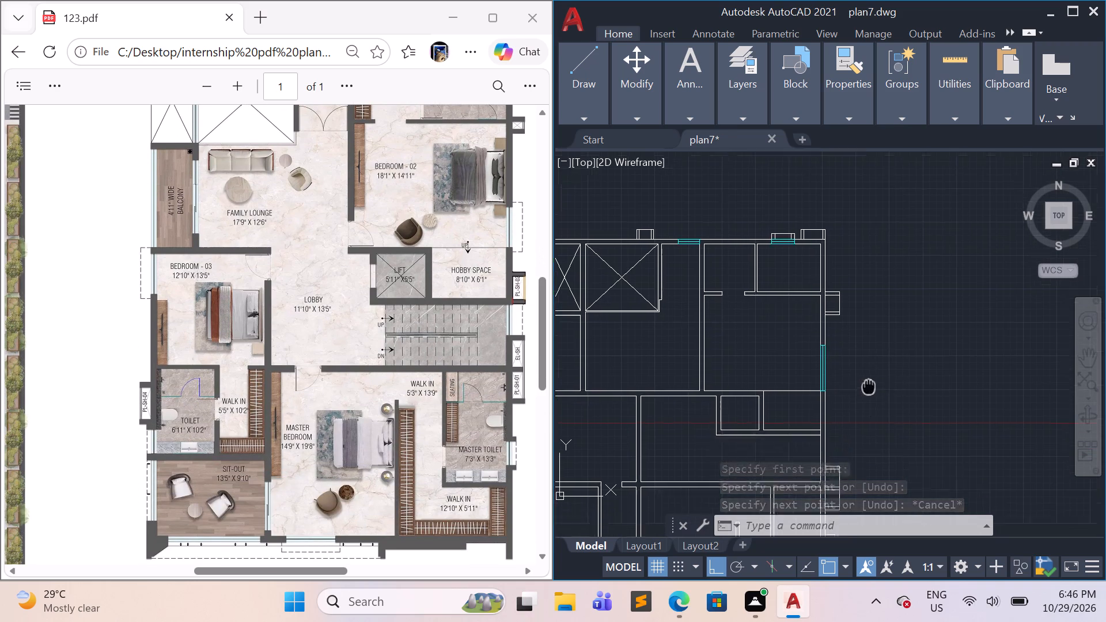
pyautogui.moveTo(868, 380); pyautogui.dragTo(840, 302, button='middle')
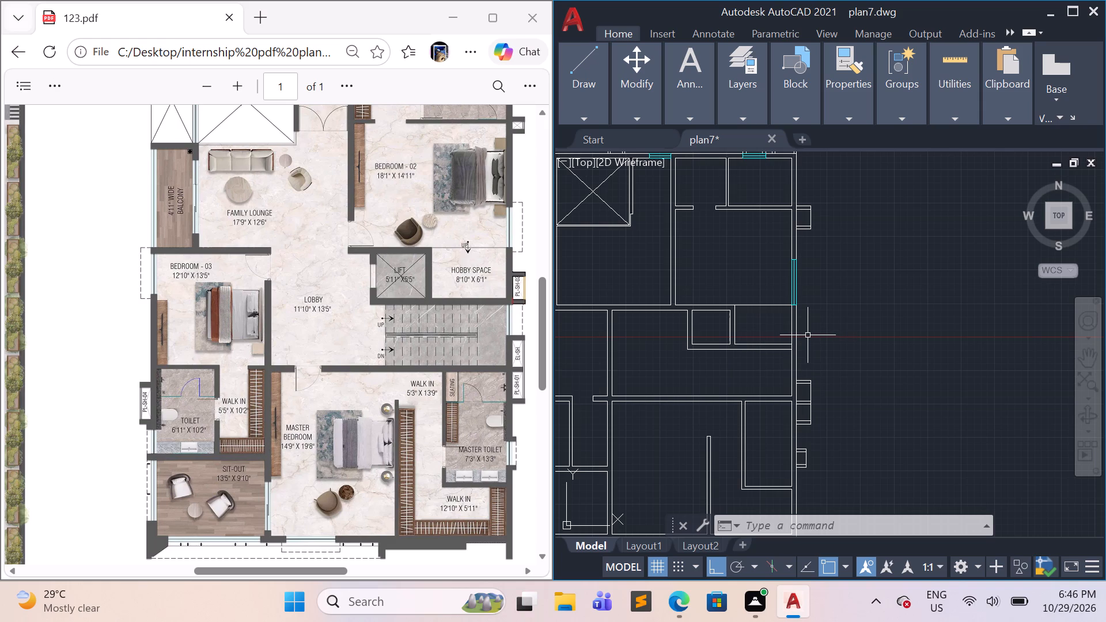
pyautogui.scroll(1, 831, 400)
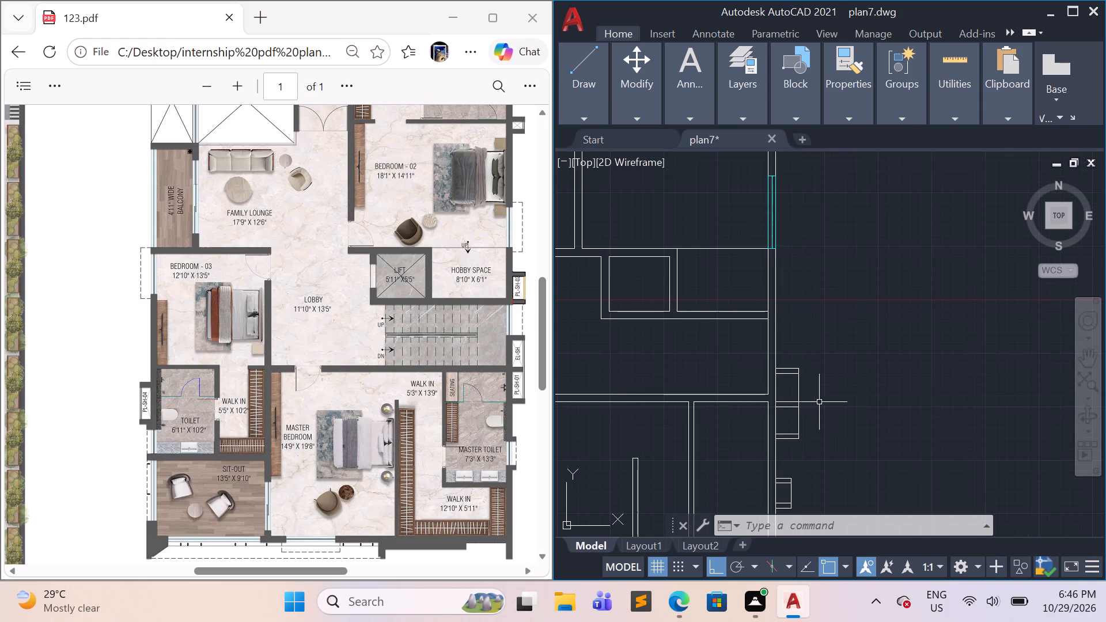
pyautogui.click(788, 414)
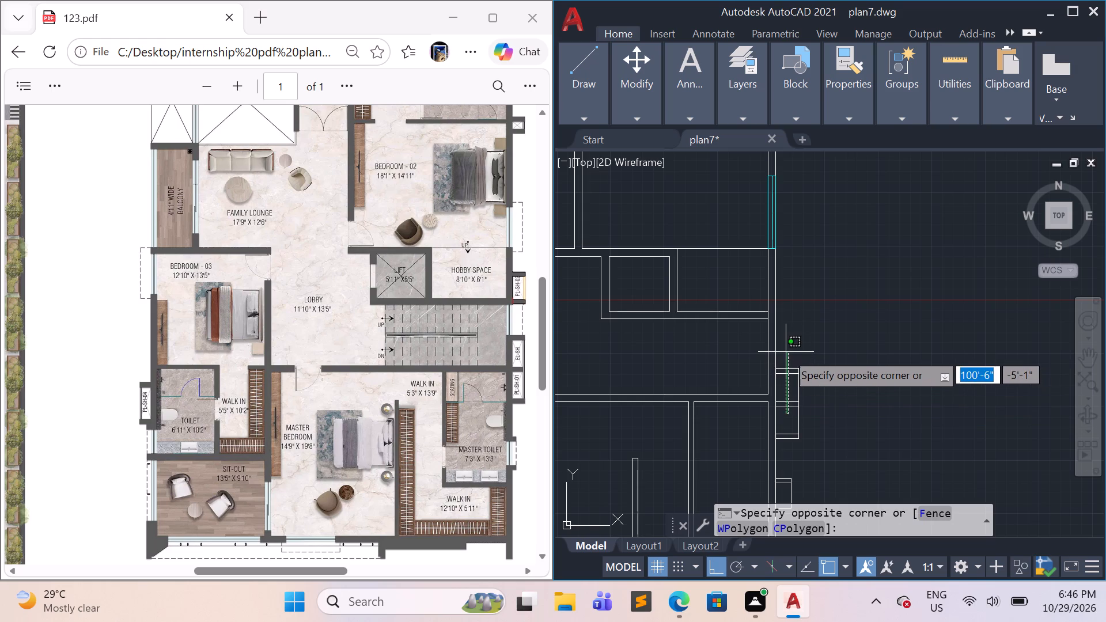
pyautogui.click(785, 351)
pyautogui.click(798, 389)
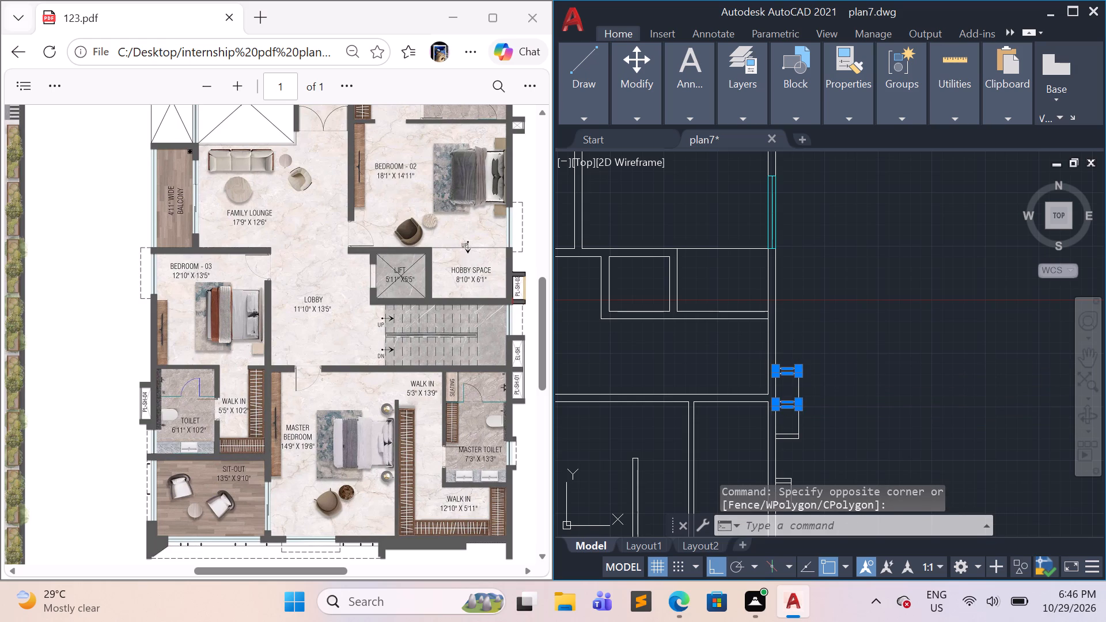
pyautogui.write('co')
pyautogui.press('Return')
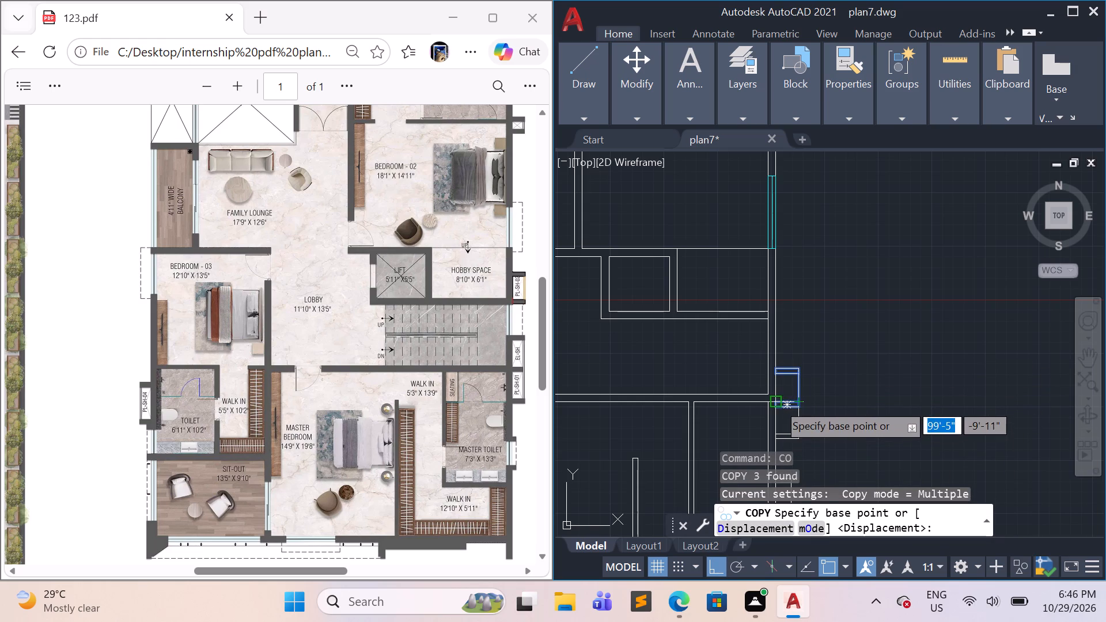
pyautogui.click(777, 403)
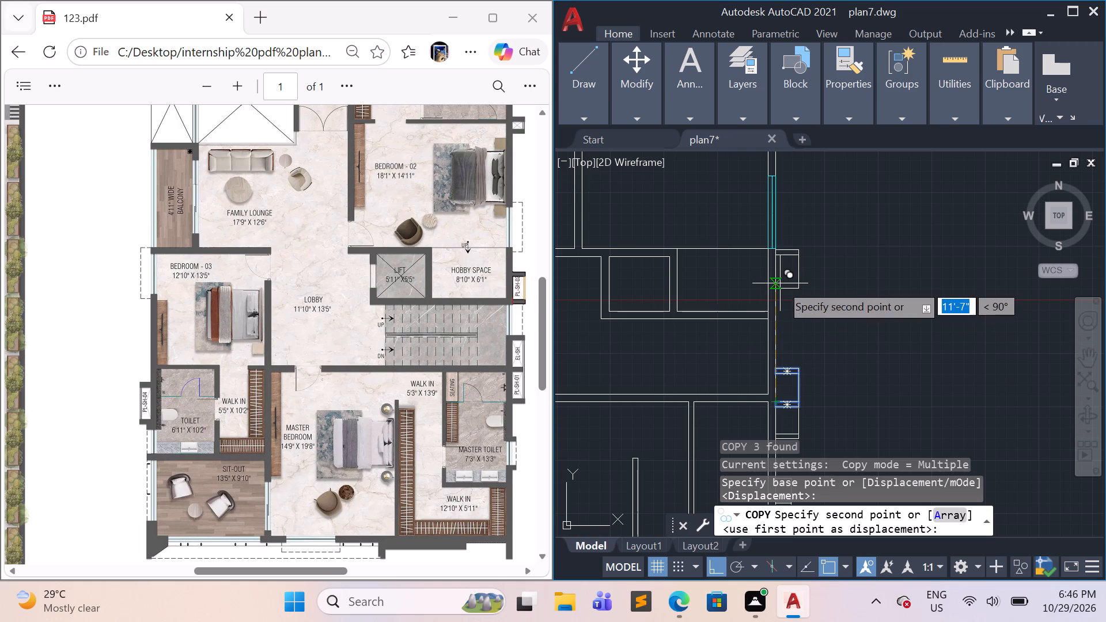
pyautogui.click(773, 319)
pyautogui.press('Escape')
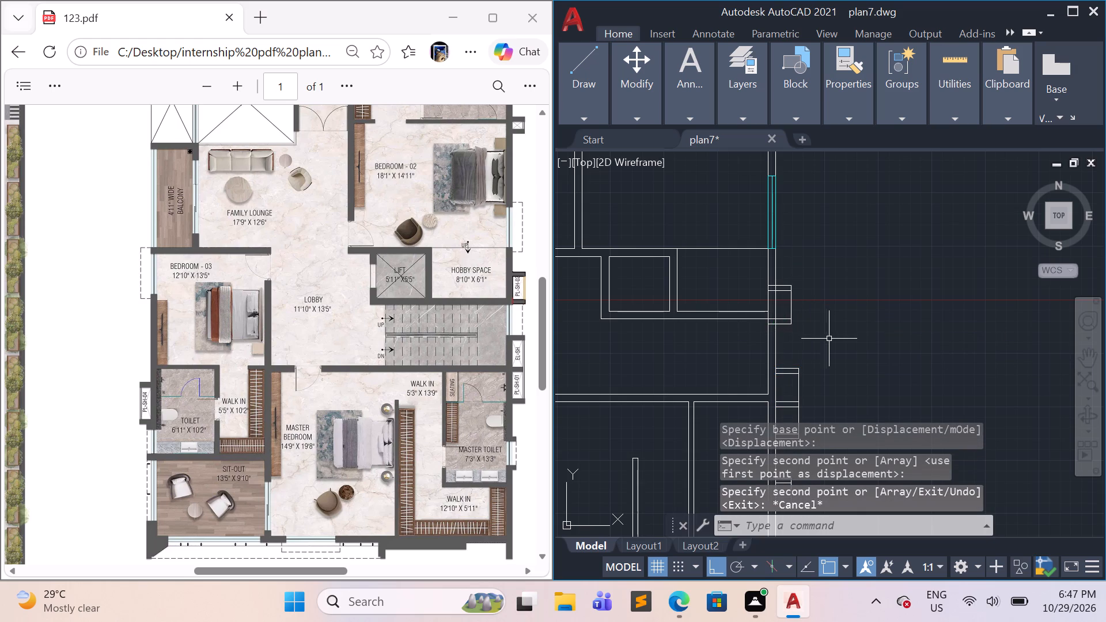
# Trim the copied Hobby Space shaft's lines that cross the east wall thickness so the outline starts at the outer wall face.
pyautogui.scroll(1, 802, 324)
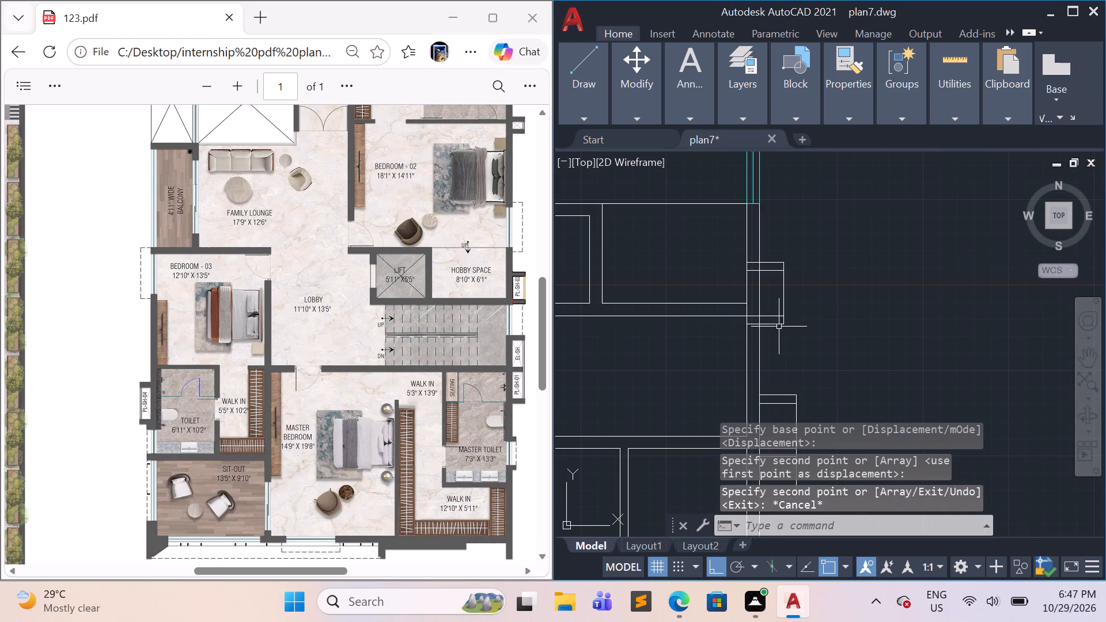
pyautogui.write('tr')
pyautogui.press('Return')
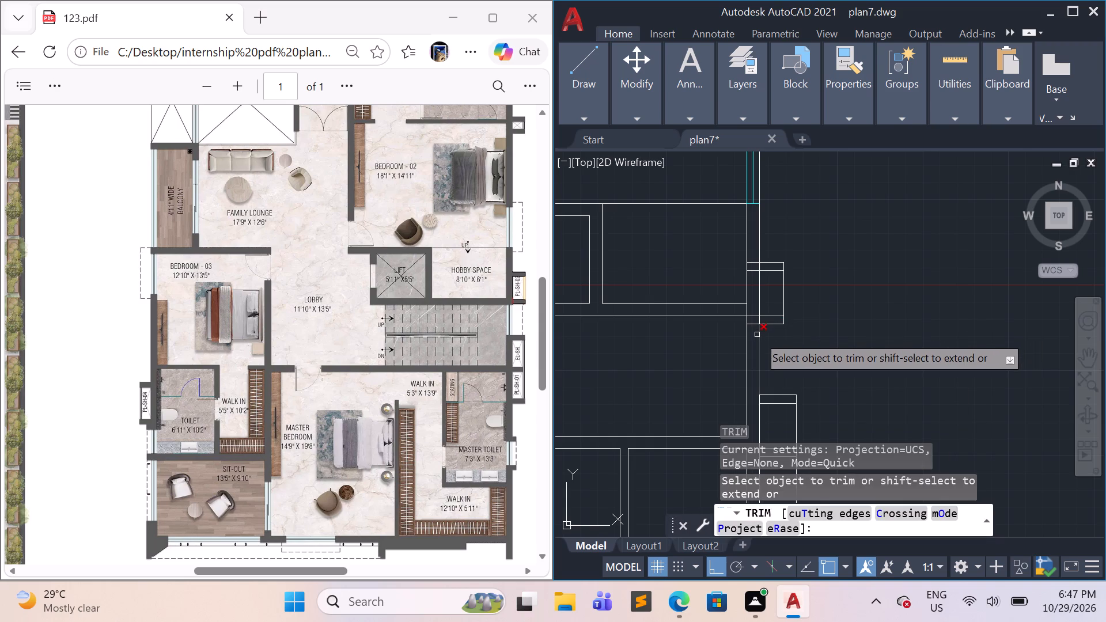
pyautogui.scroll(2, 756, 335)
pyautogui.moveTo(753, 322); pyautogui.dragTo(747, 302)
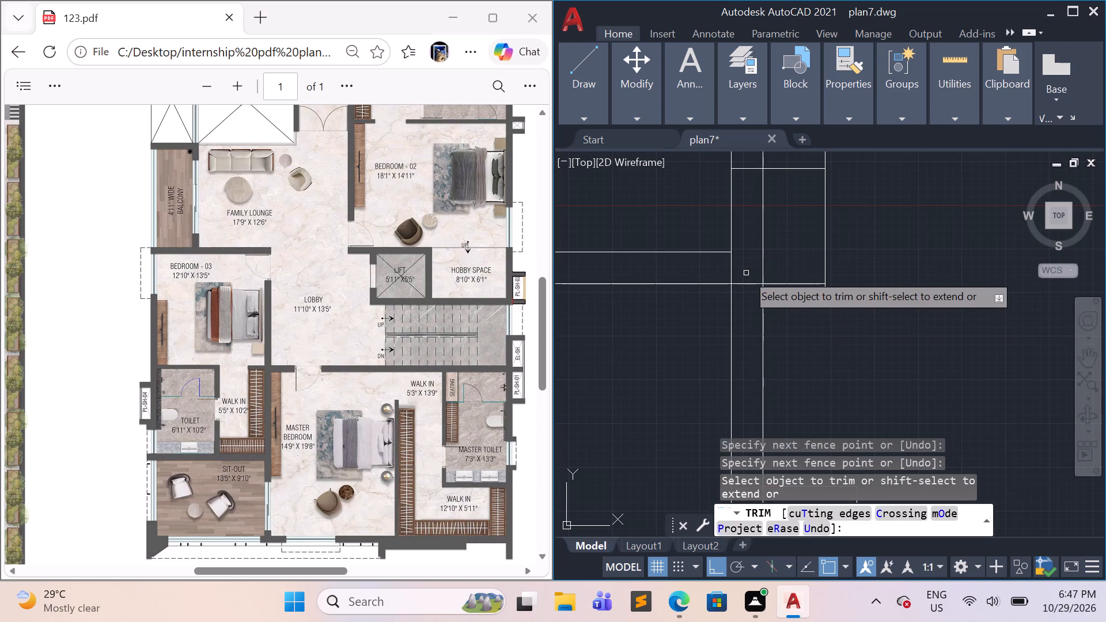
pyautogui.moveTo(746, 273); pyautogui.dragTo(749, 299)
pyautogui.scroll(-3, 748, 301)
pyautogui.scroll(3, 751, 255)
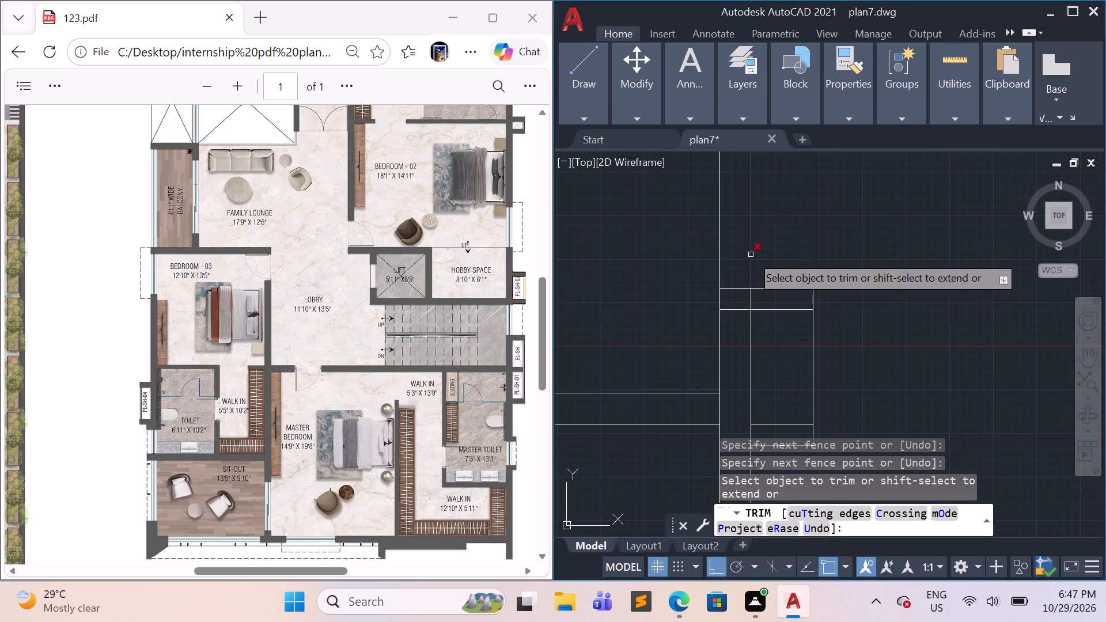
pyautogui.moveTo(734, 280); pyautogui.dragTo(738, 321)
pyautogui.scroll(-2, 738, 332)
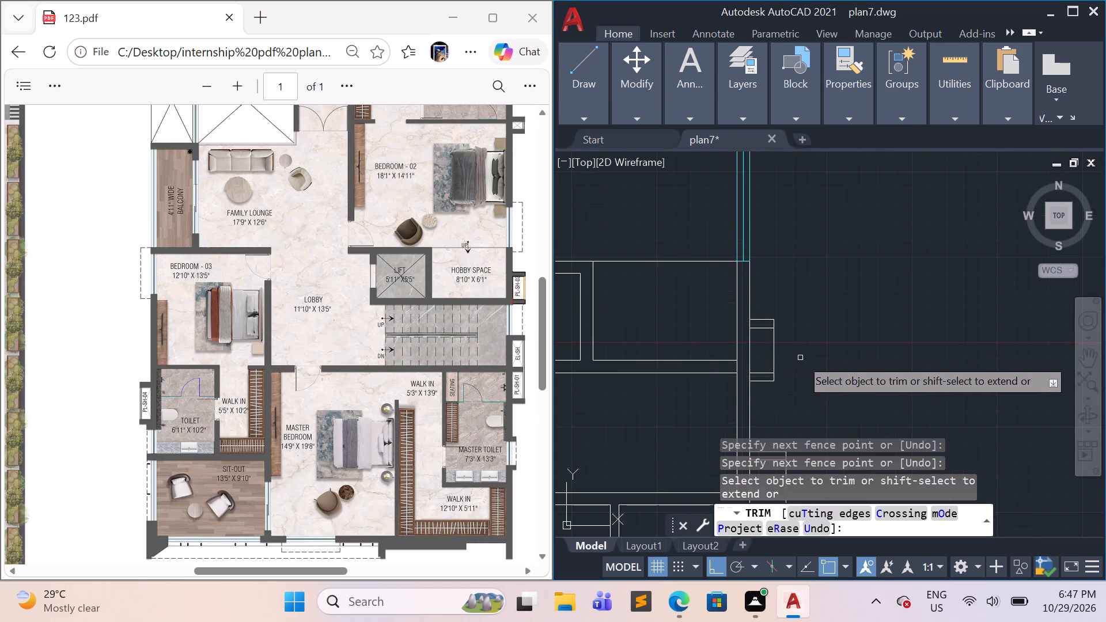
pyautogui.press('Escape')
pyautogui.press('Escape')
pyautogui.press('Escape')
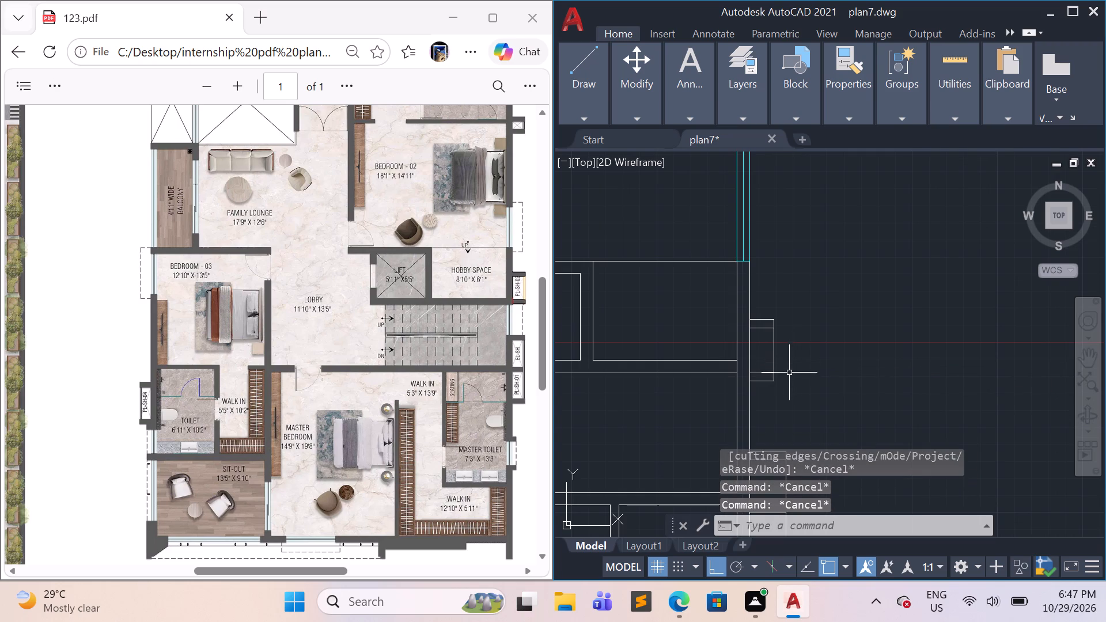
# Draw a cyan window rectangle about 4'-4" long across the staircase's east wall thickness, between the Hobby Space shaft and the shaft to its south.
pyautogui.moveTo(809, 385); pyautogui.dragTo(812, 267, button='middle')
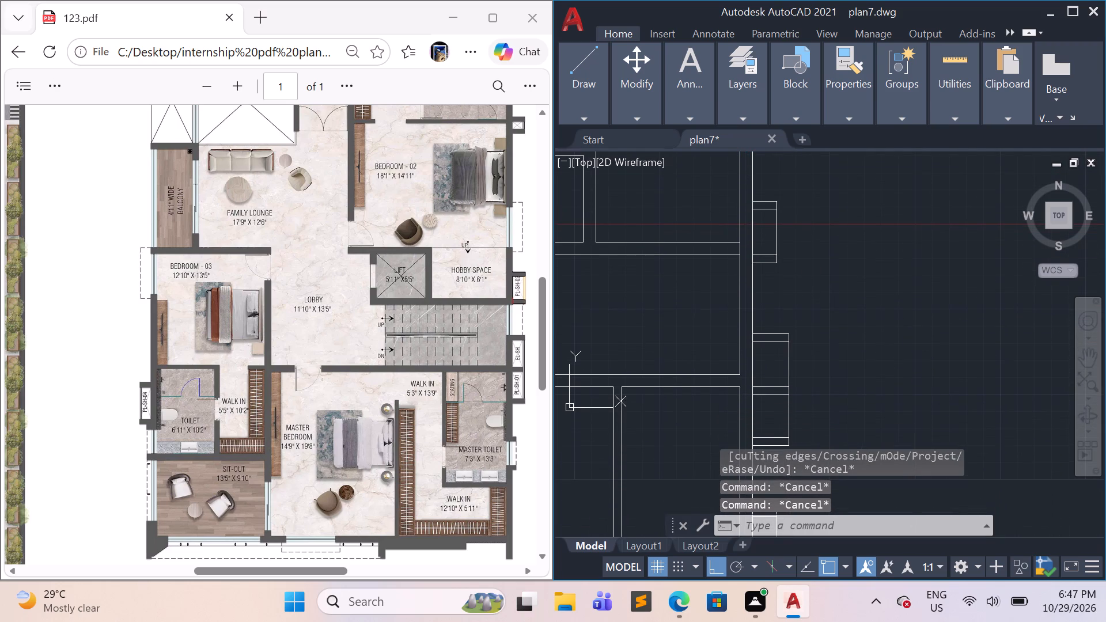
pyautogui.scroll(-1, 809, 308)
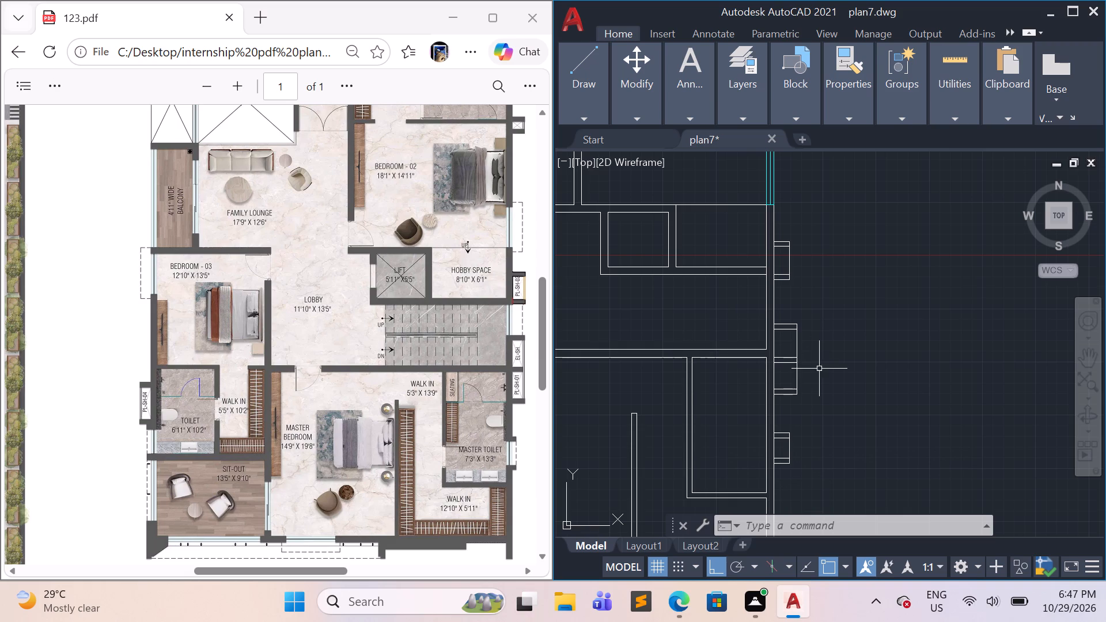
pyautogui.moveTo(833, 393); pyautogui.dragTo(832, 365, button='middle')
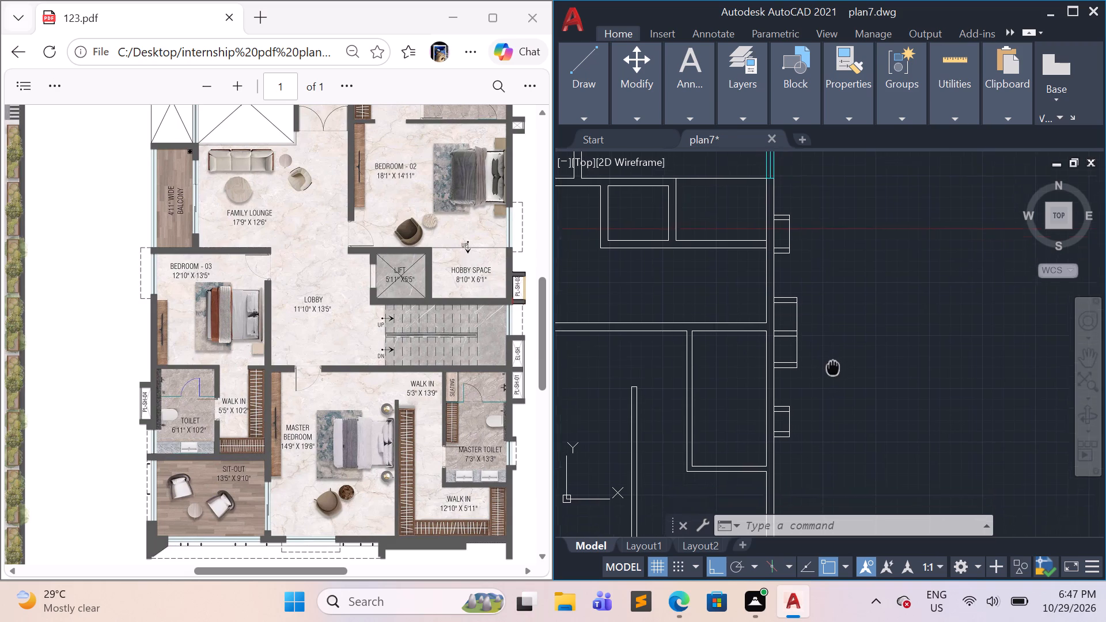
pyautogui.moveTo(832, 365); pyautogui.dragTo(821, 327, button='middle')
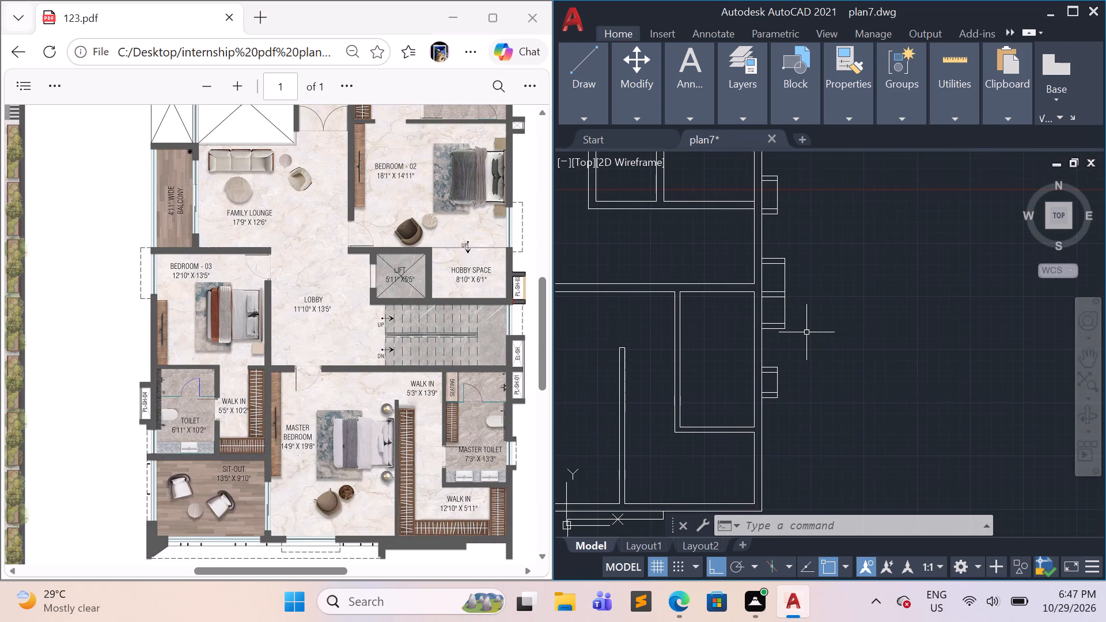
pyautogui.moveTo(820, 302); pyautogui.dragTo(821, 387, button='middle')
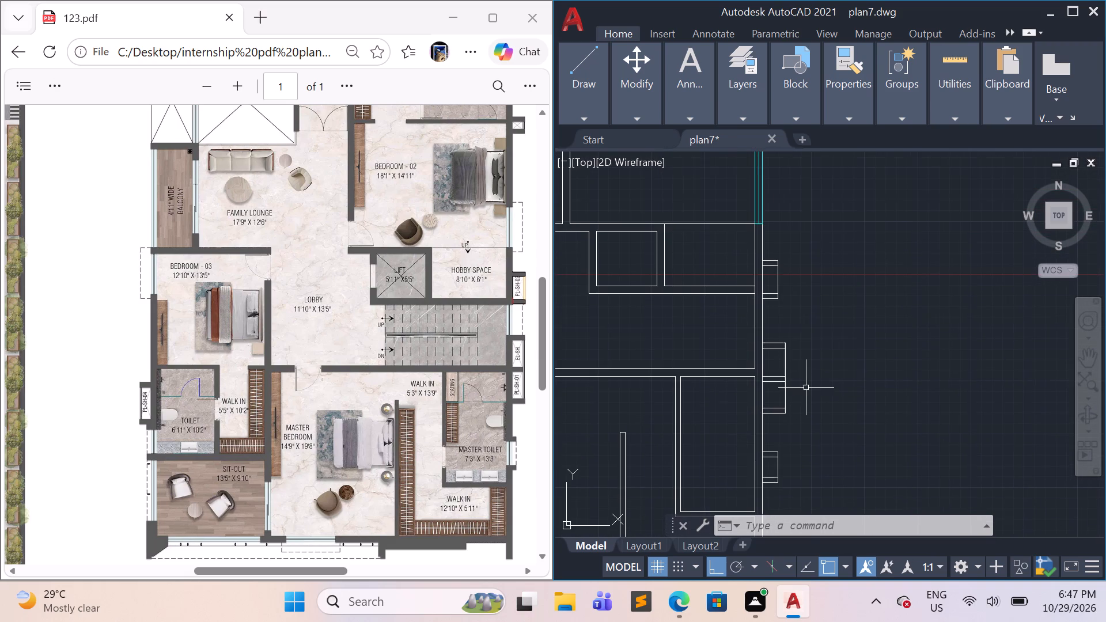
pyautogui.write('rec')
pyautogui.press('Return')
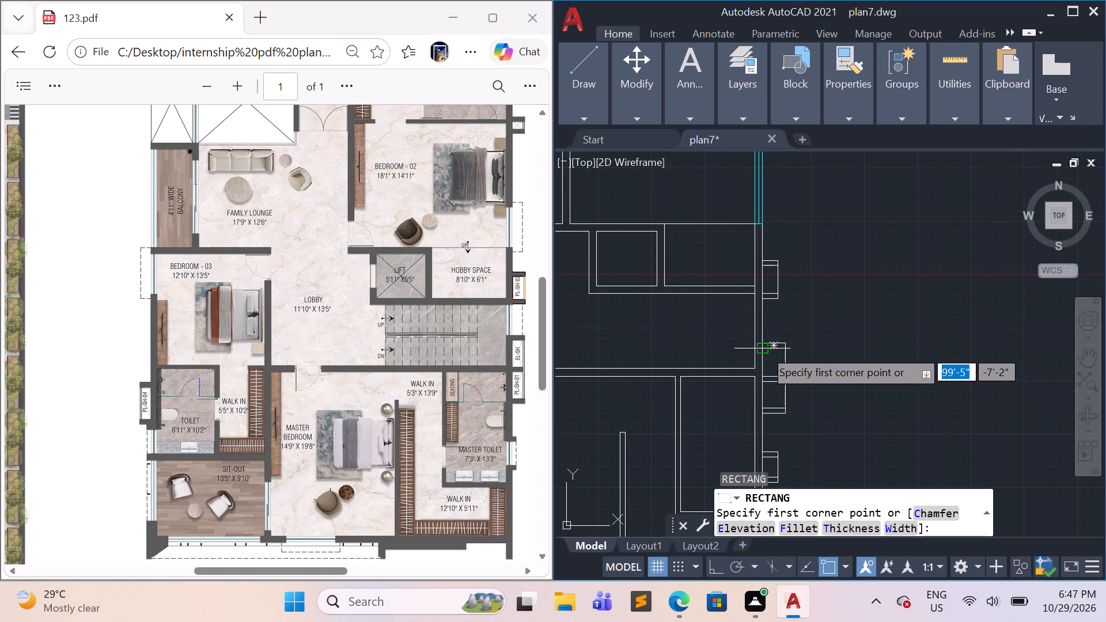
pyautogui.scroll(2, 764, 341)
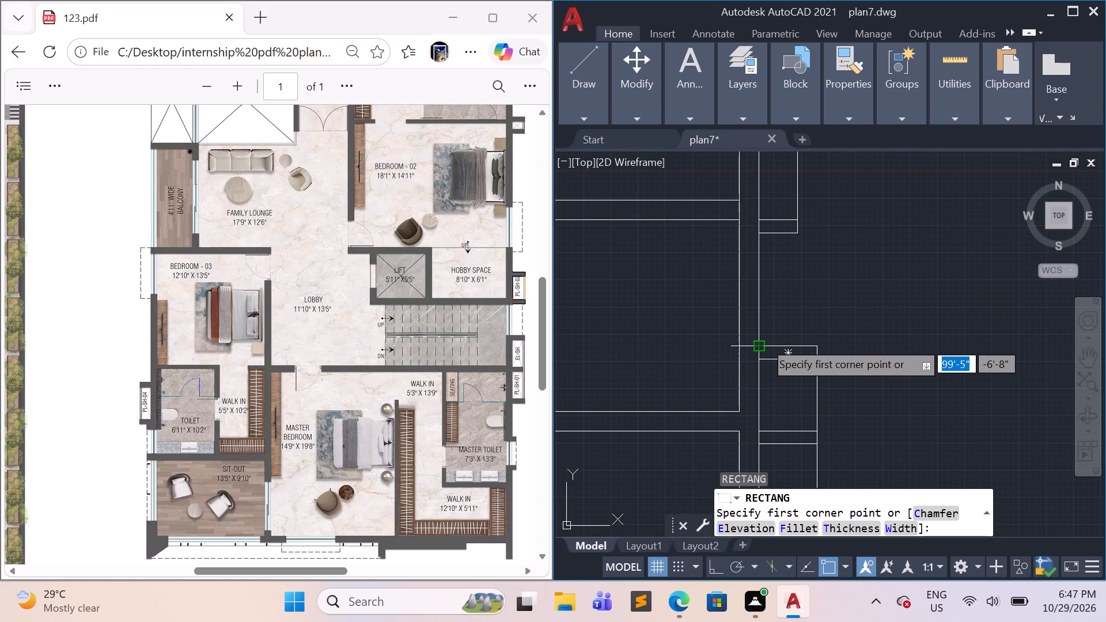
pyautogui.click(762, 233)
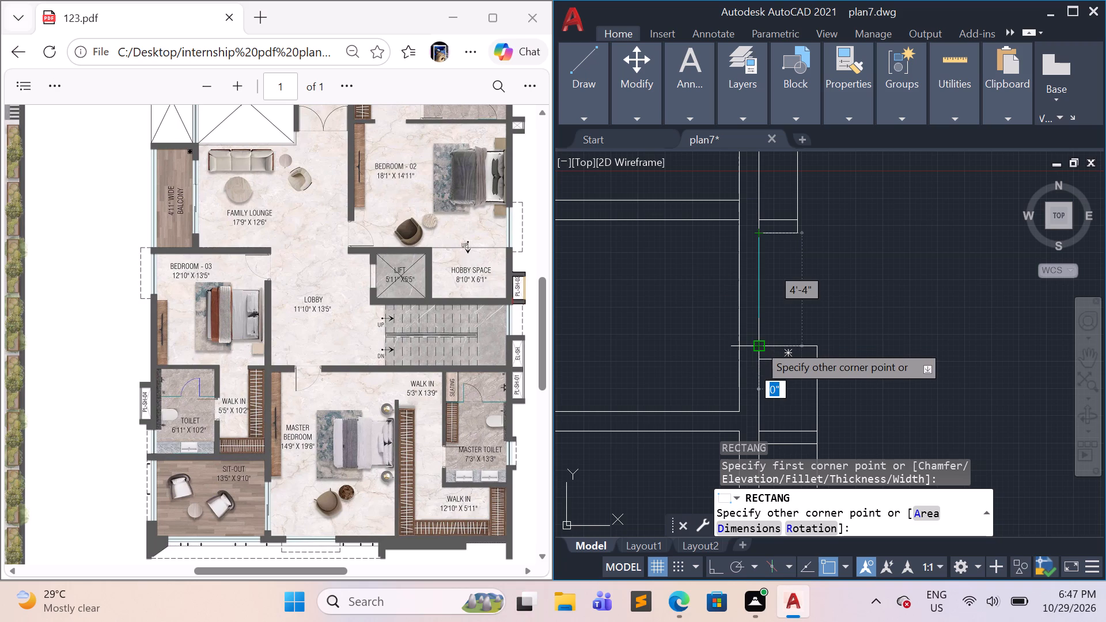
pyautogui.click(743, 344)
pyautogui.press('Escape')
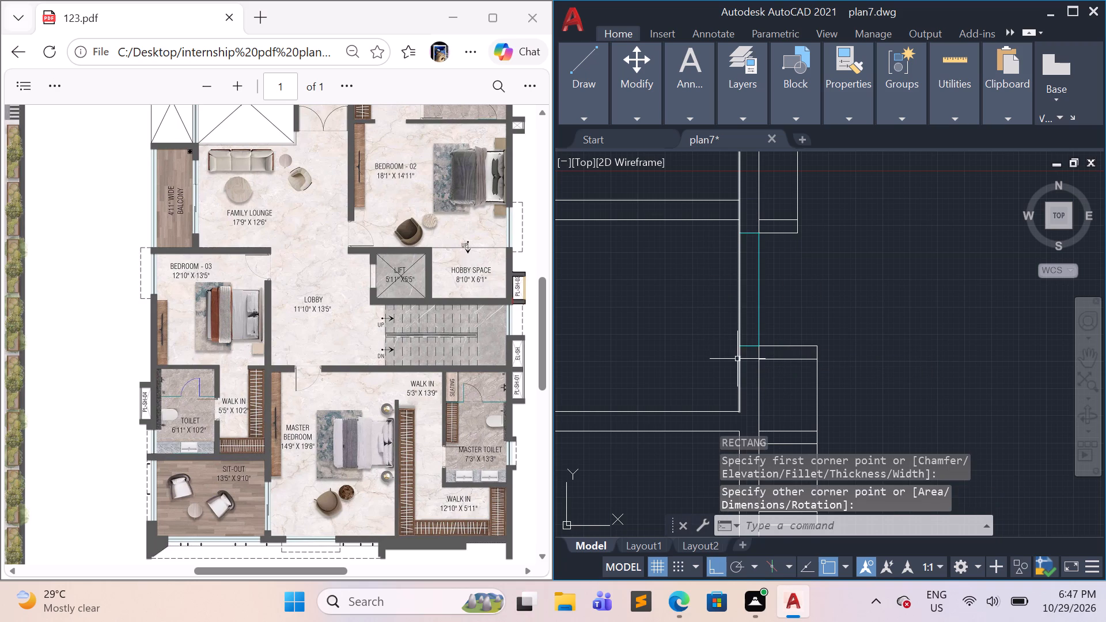
# Draw a lengthwise centre line from end to end of the cyan window in the staircase's east wall.
pyautogui.press('l')
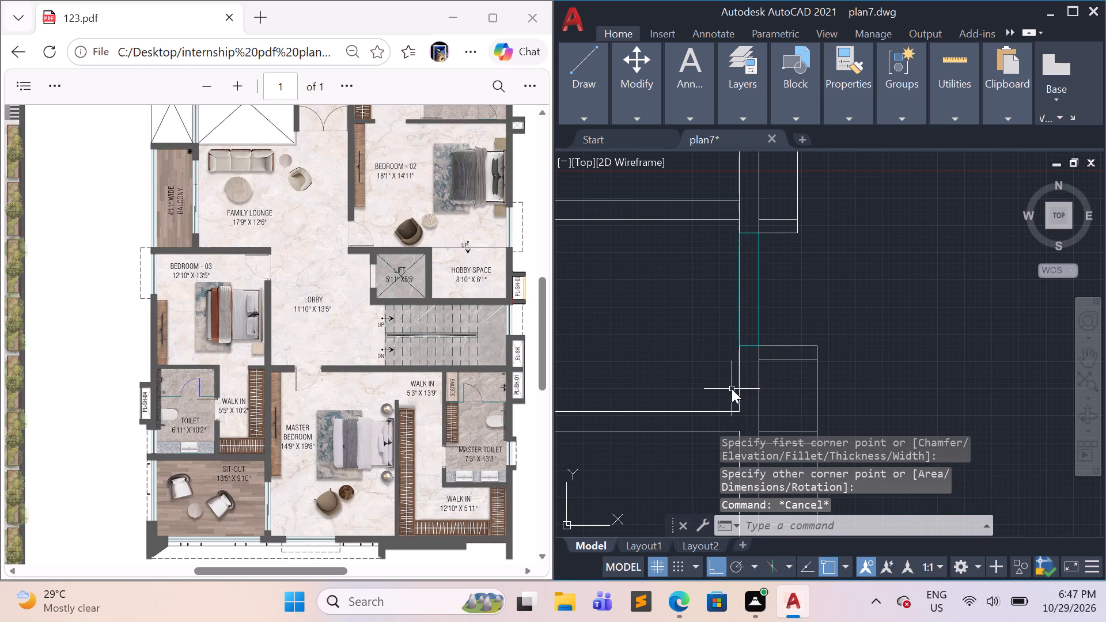
pyautogui.press('Return')
pyautogui.click(752, 346)
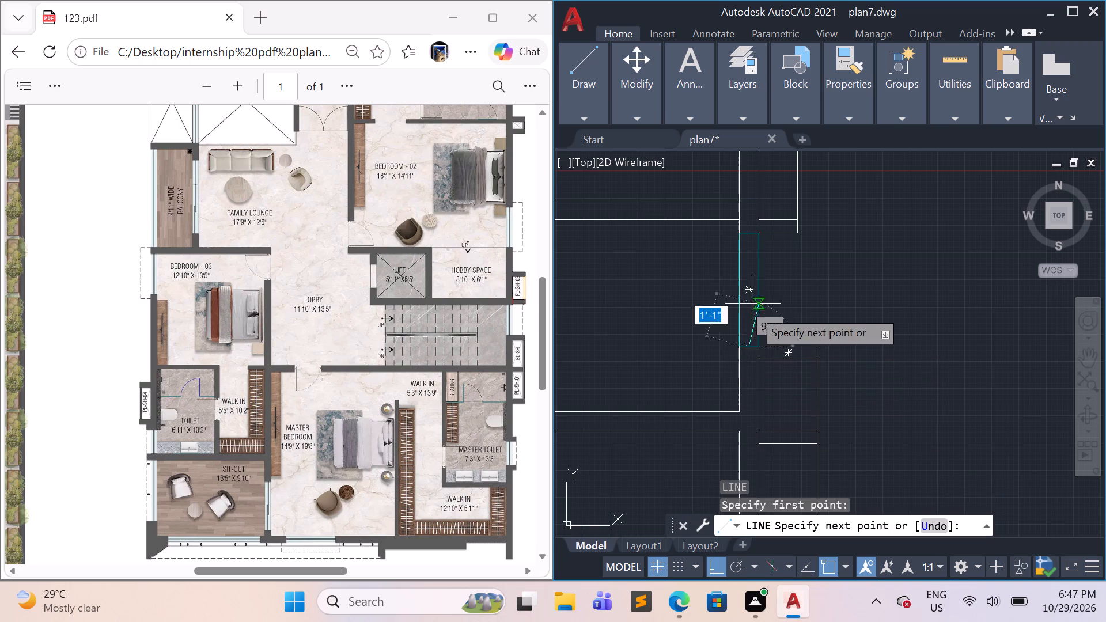
pyautogui.click(752, 236)
pyautogui.press('Escape')
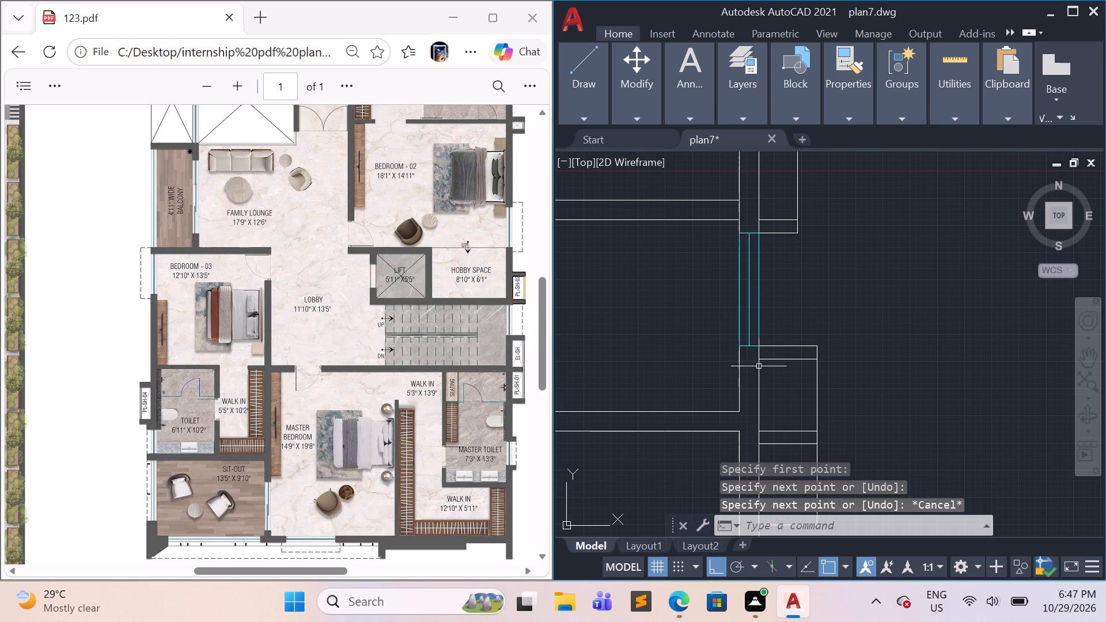
pyautogui.scroll(-1, 518, 434)
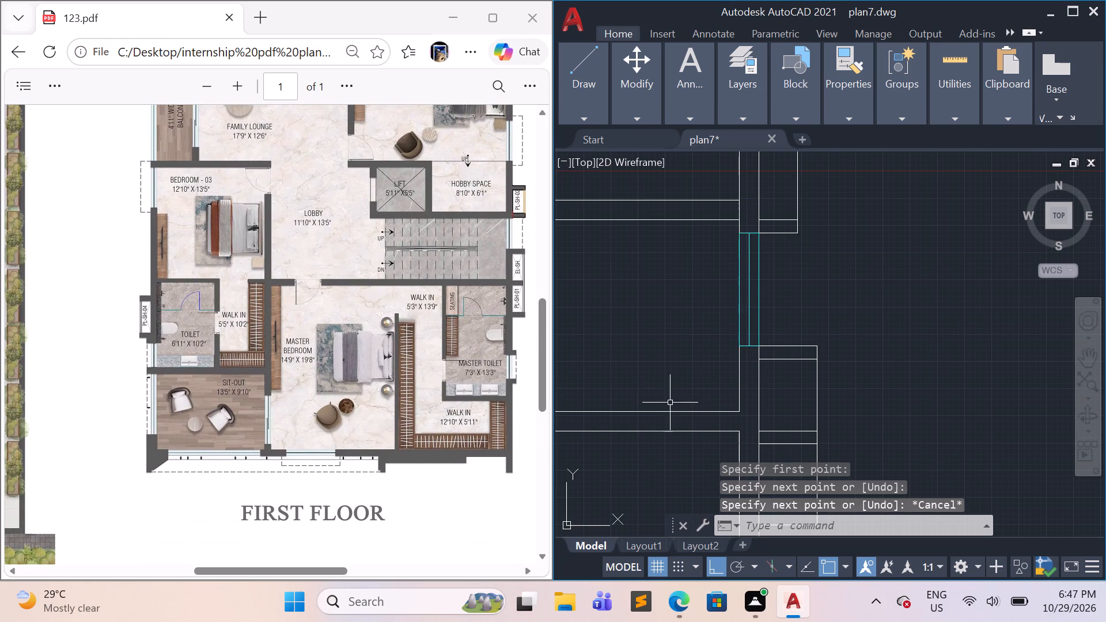
# Draw a cyan window rectangle about 2'-11" long and 9" wide across the Master Toilet's east wall, aligned with the small shaft outline.
pyautogui.scroll(-2, 820, 409)
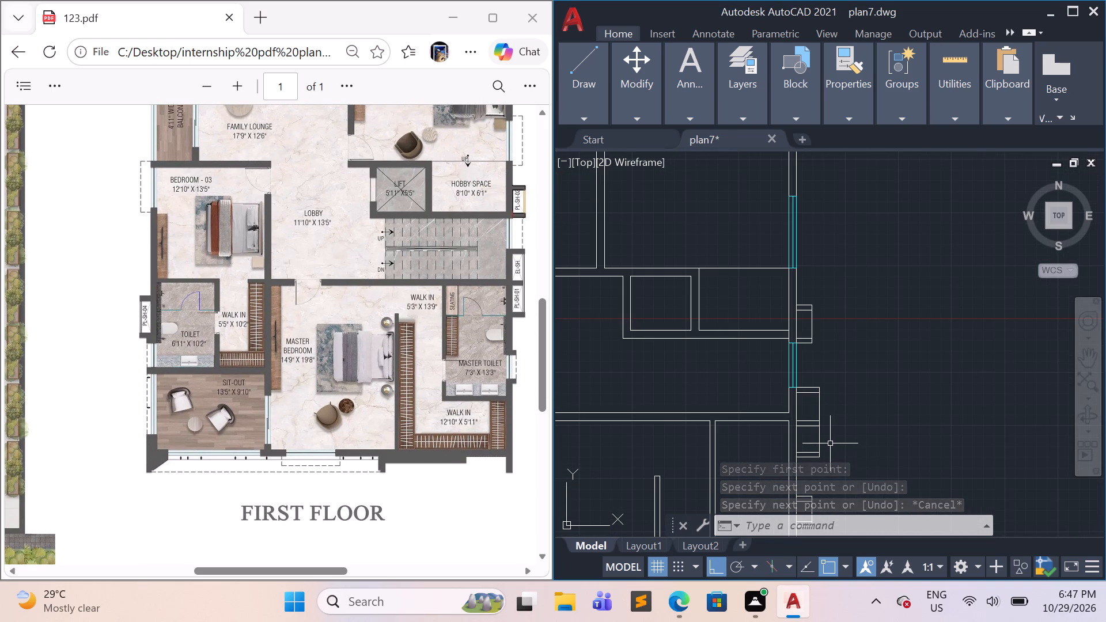
pyautogui.moveTo(850, 441); pyautogui.dragTo(842, 303, button='middle')
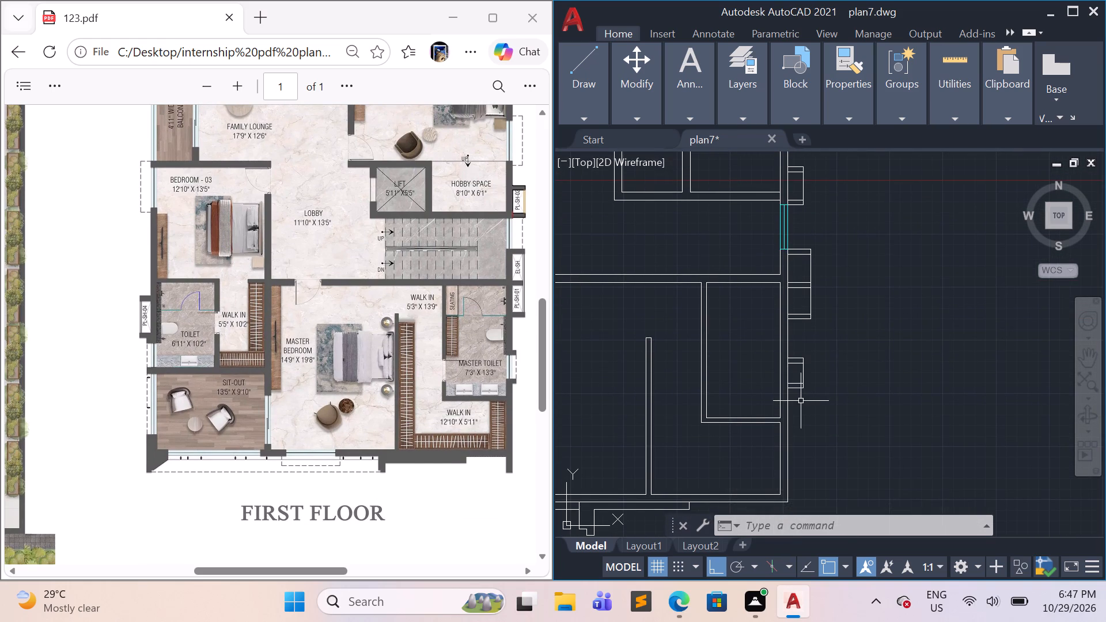
pyautogui.scroll(2, 797, 431)
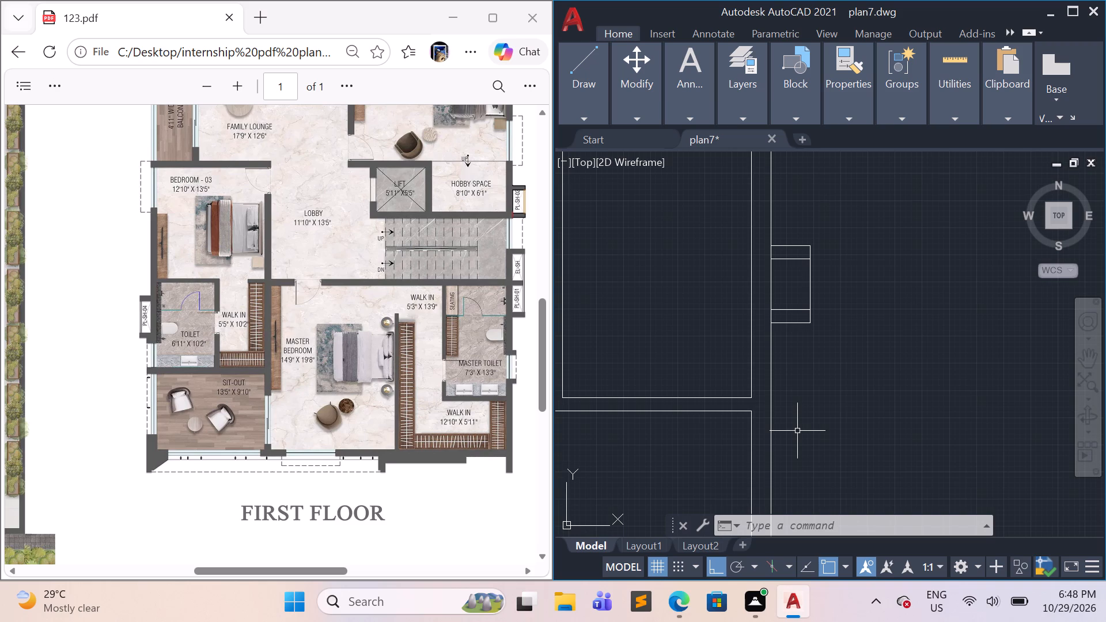
pyautogui.write('rec')
pyautogui.press('Return')
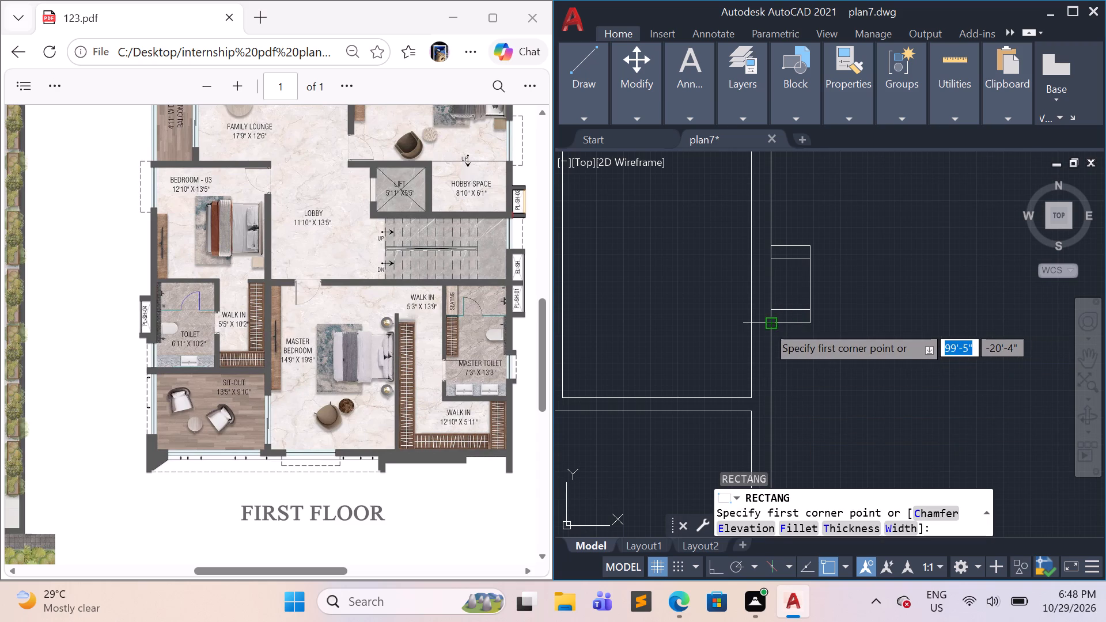
pyautogui.click(767, 325)
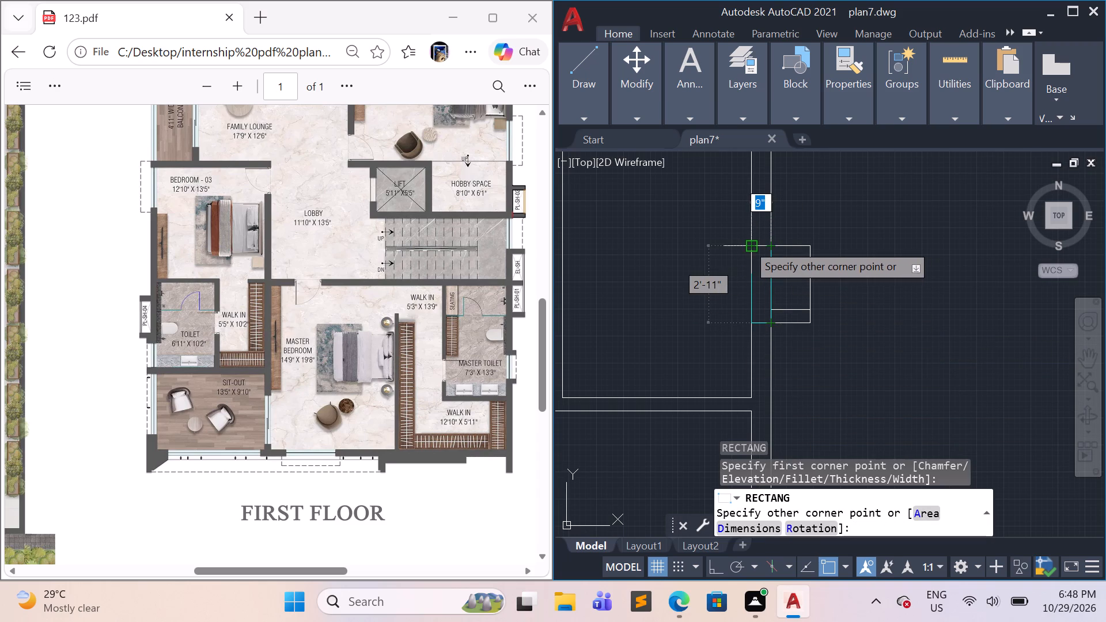
pyautogui.click(747, 243)
pyautogui.press('Escape')
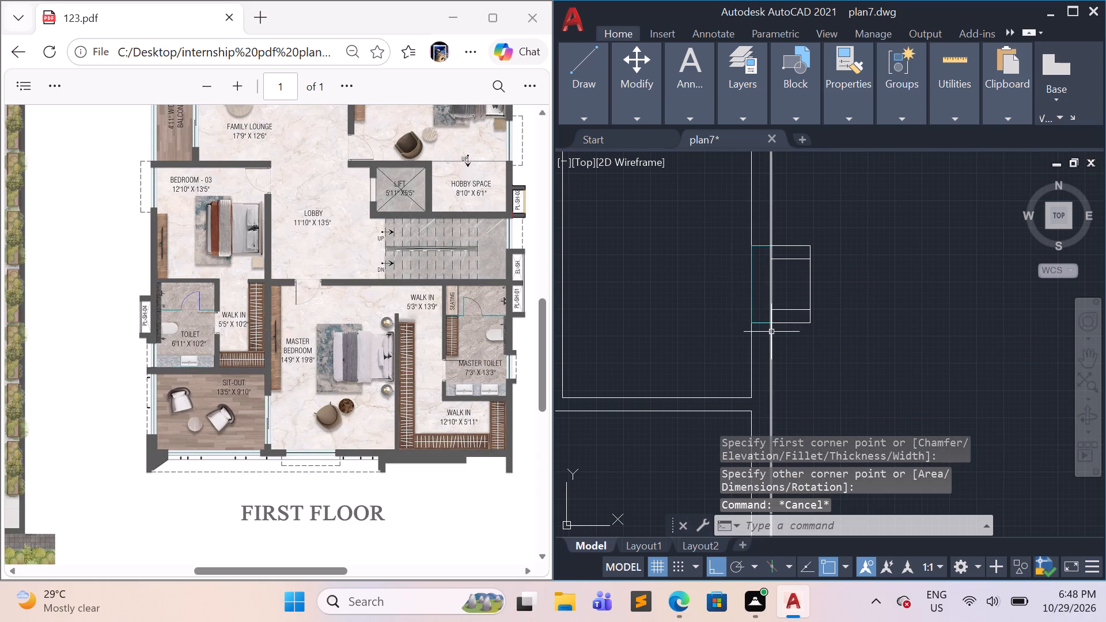
# Draw a lengthwise centre line about 2'-11" long from end to end of the Master Toilet's cyan window.
pyautogui.press('l')
pyautogui.press('Return')
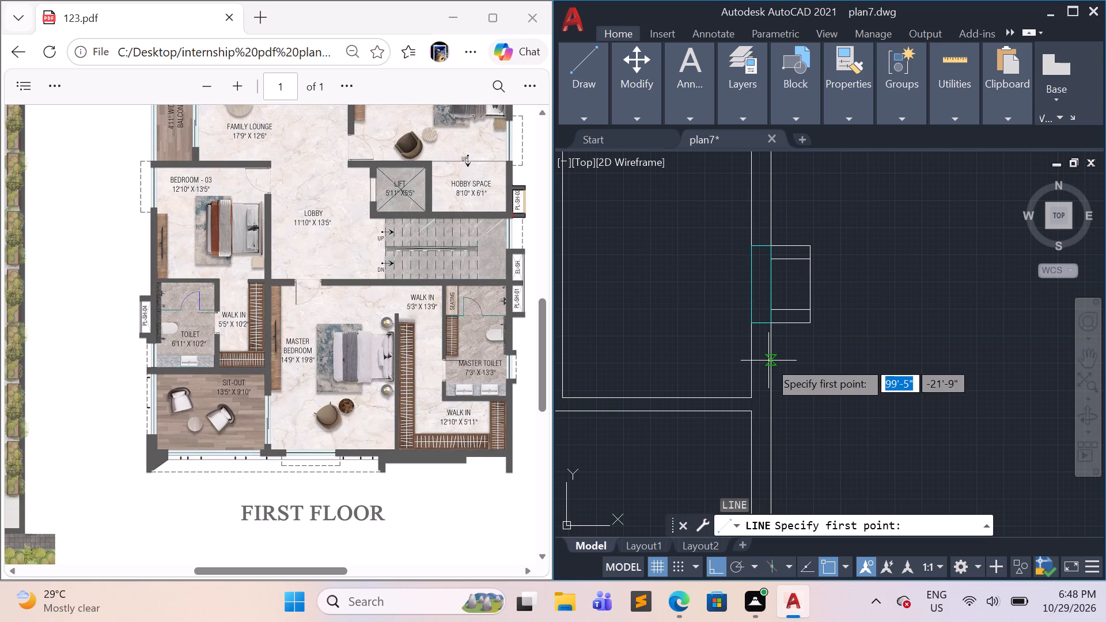
pyautogui.click(760, 323)
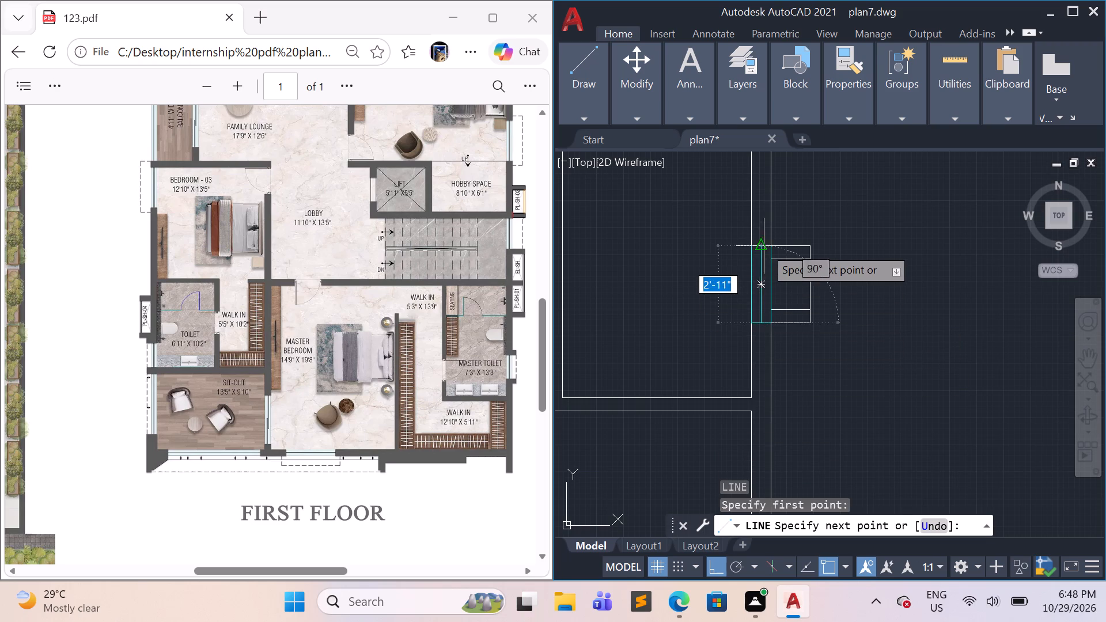
pyautogui.click(763, 241)
pyautogui.press('Escape')
# Draw a cyan window rectangle about 5'-4" long across the Master Bedroom's south wall thickness, just west of the stepped projection.
pyautogui.scroll(-2, 804, 349)
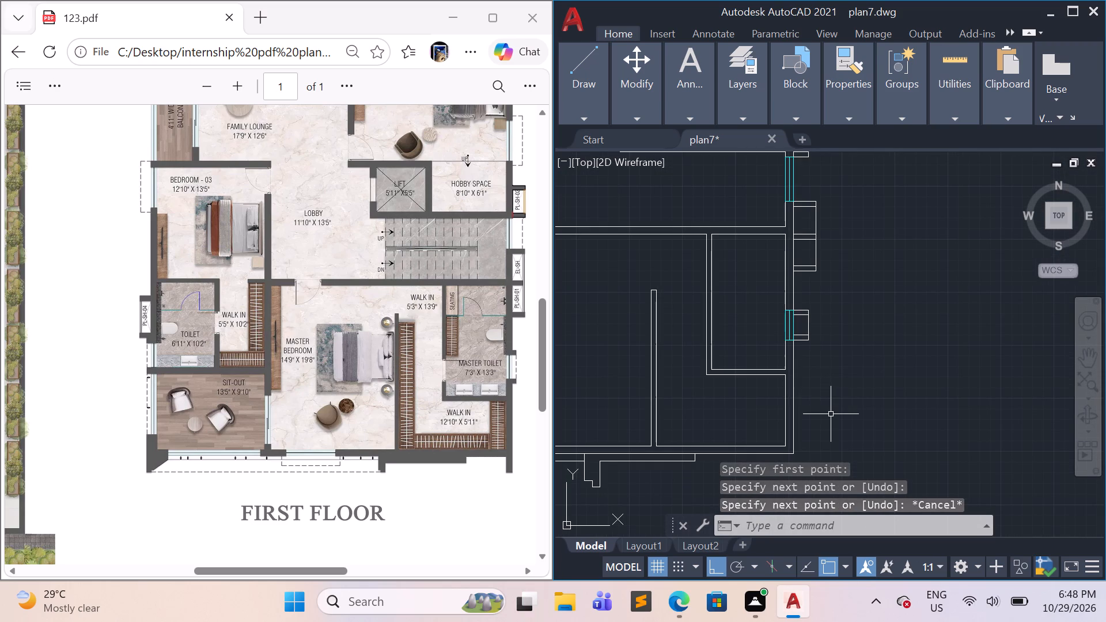
pyautogui.moveTo(831, 414); pyautogui.dragTo(971, 332, button='middle')
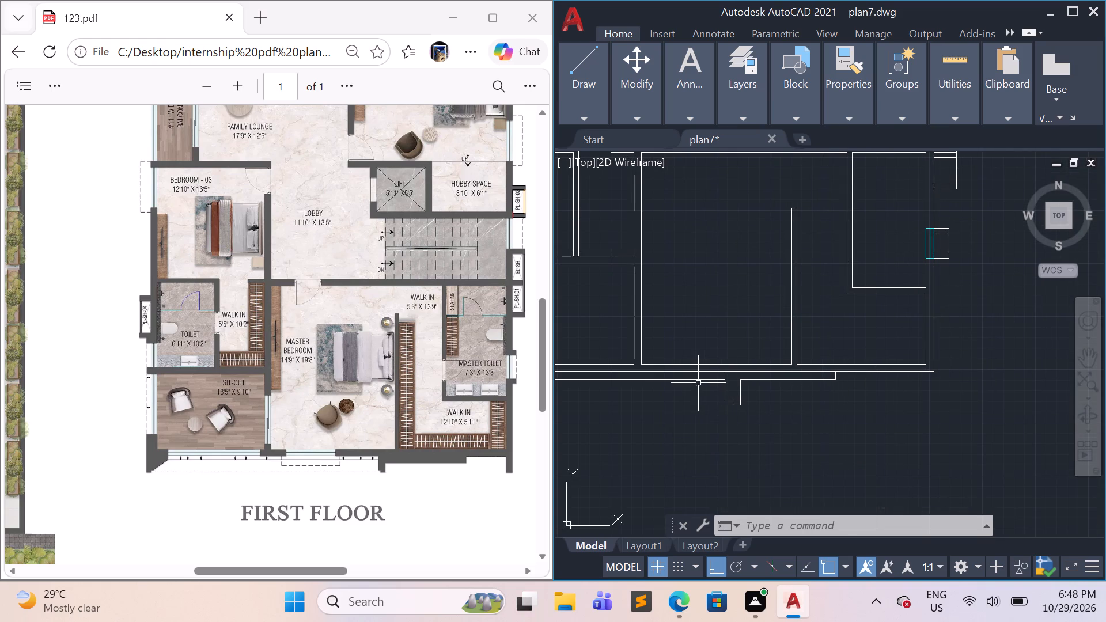
pyautogui.write('rec')
pyautogui.press('Return')
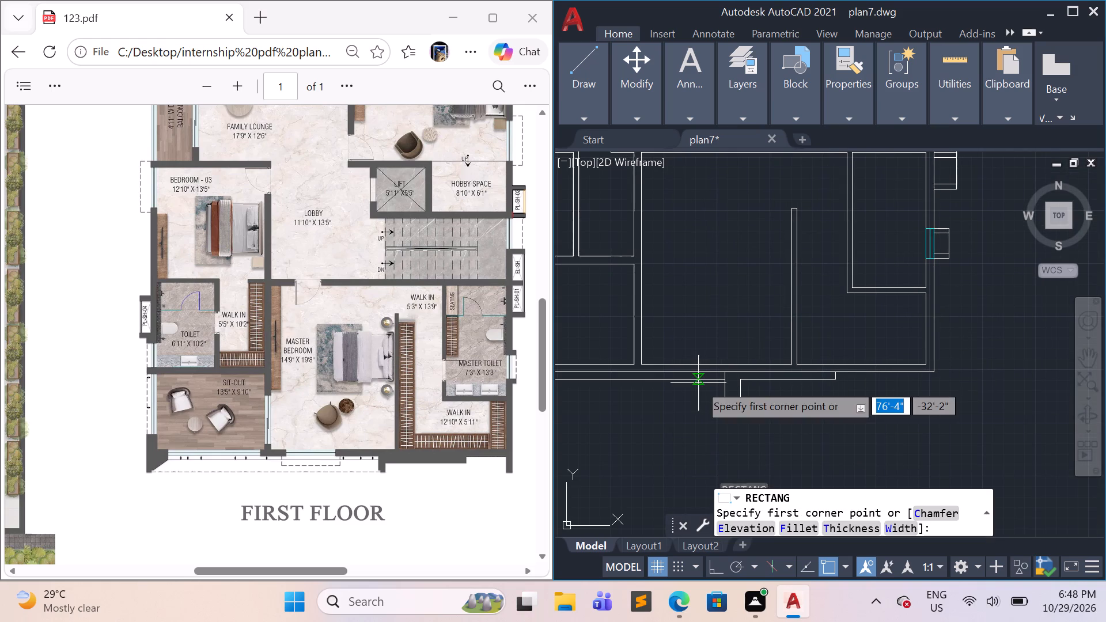
pyautogui.click(664, 364)
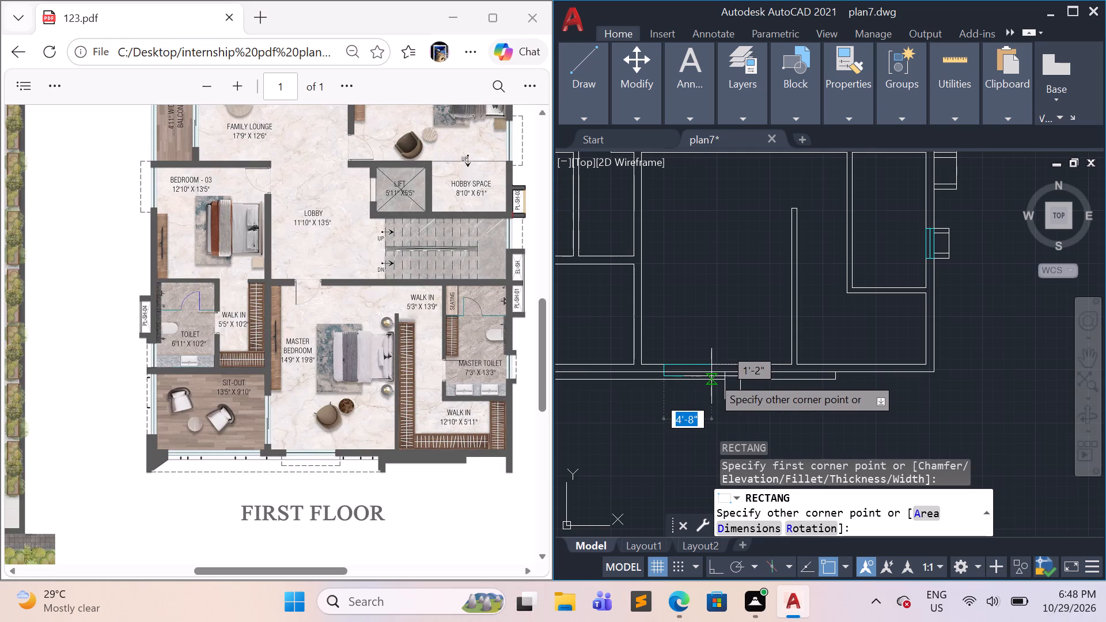
pyautogui.scroll(2, 718, 372)
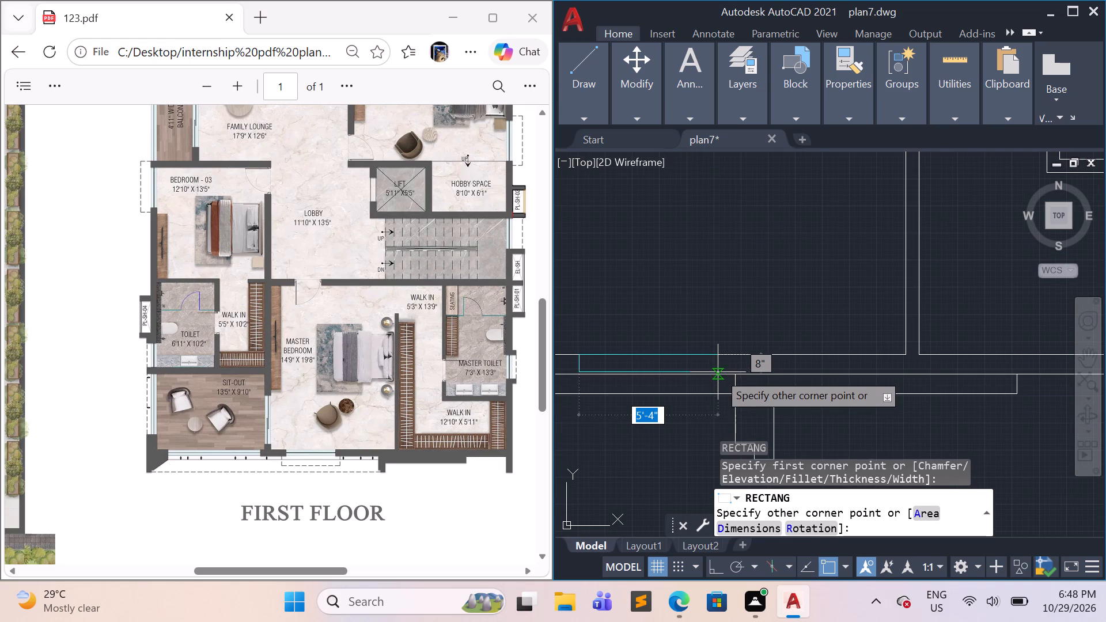
pyautogui.click(716, 375)
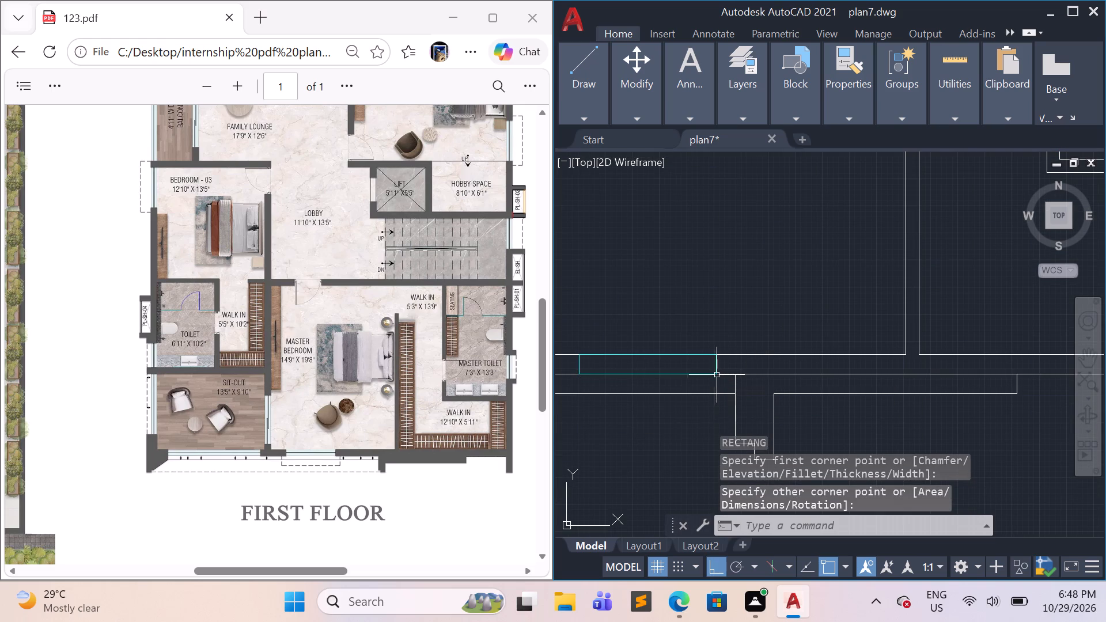
pyautogui.press('Escape')
pyautogui.press('Escape')
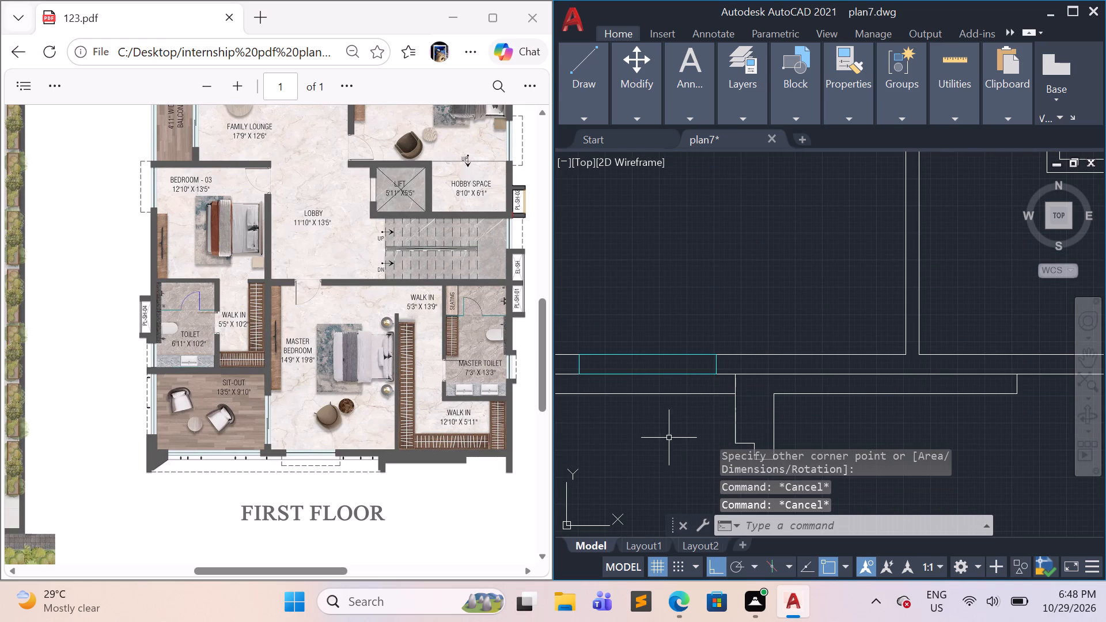
# Draw a lengthwise centre line between the end midpoints of the Master Bedroom's south window.
pyautogui.moveTo(673, 436); pyautogui.dragTo(739, 403, button='middle')
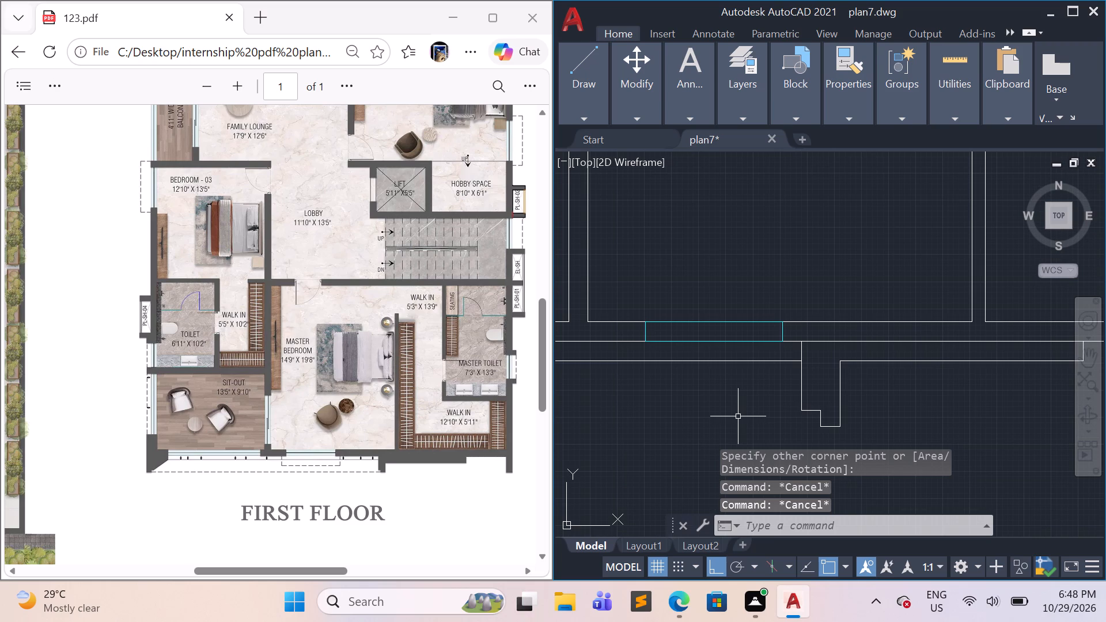
pyautogui.press('l')
pyautogui.press('Return')
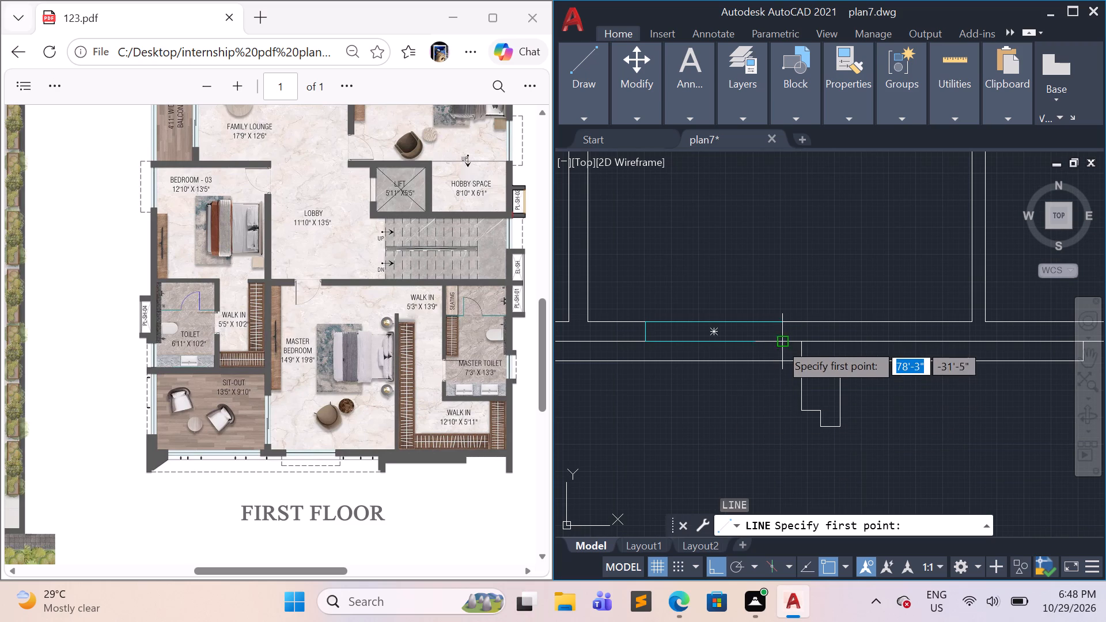
pyautogui.click(787, 328)
pyautogui.click(643, 334)
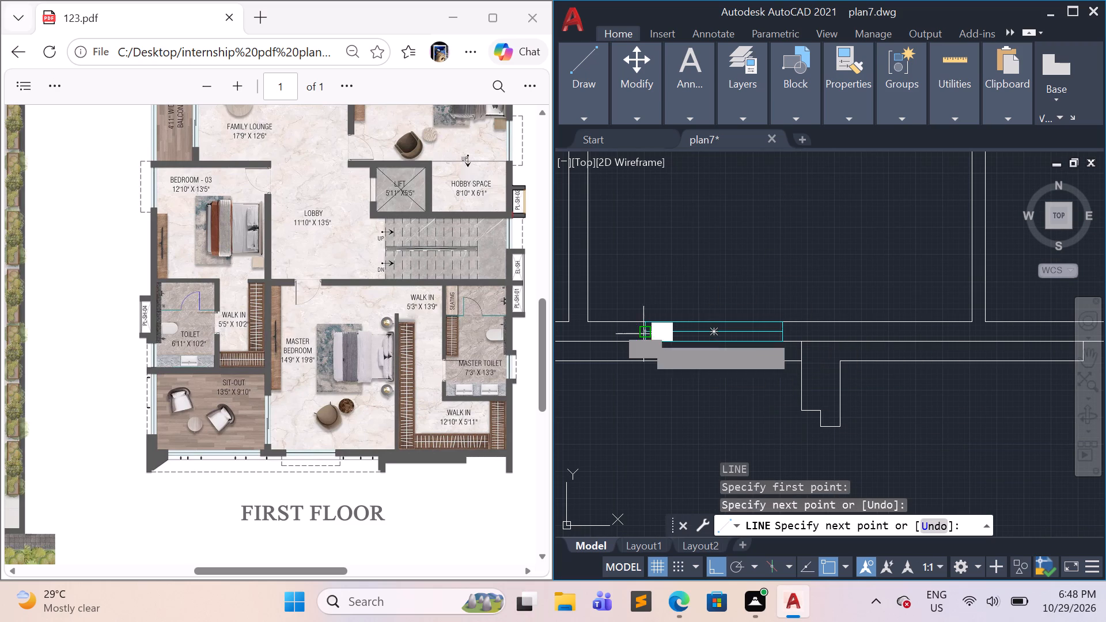
pyautogui.press('Escape')
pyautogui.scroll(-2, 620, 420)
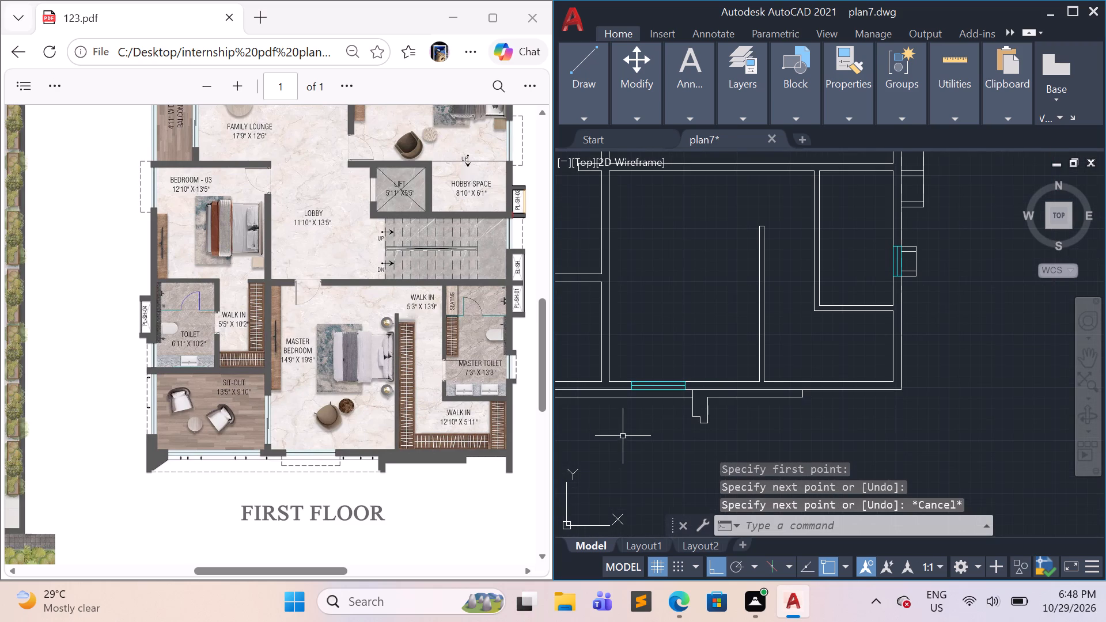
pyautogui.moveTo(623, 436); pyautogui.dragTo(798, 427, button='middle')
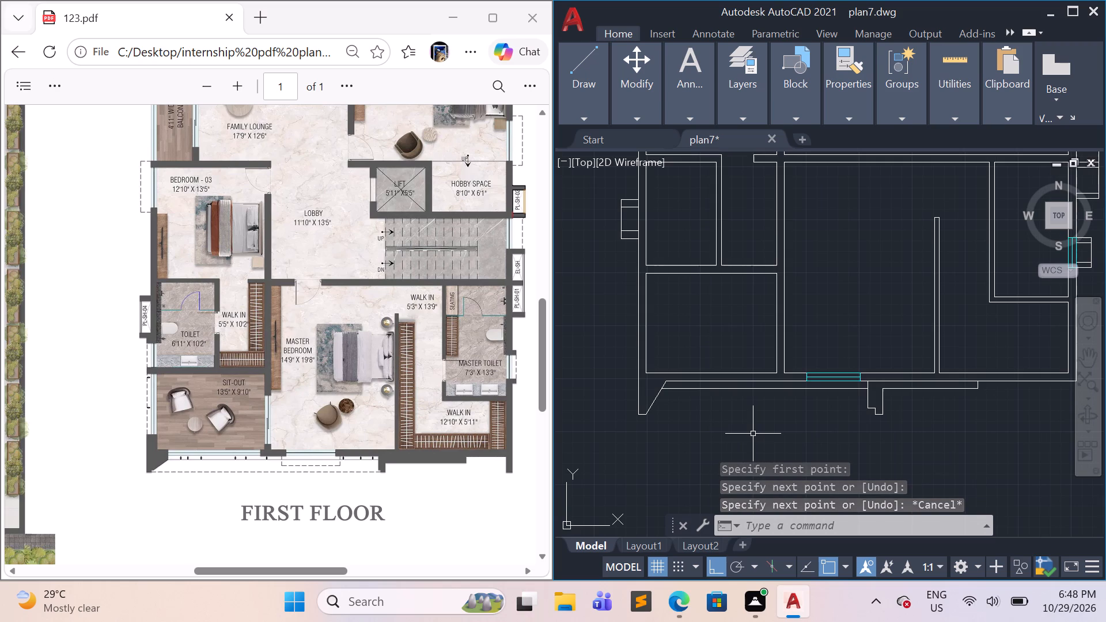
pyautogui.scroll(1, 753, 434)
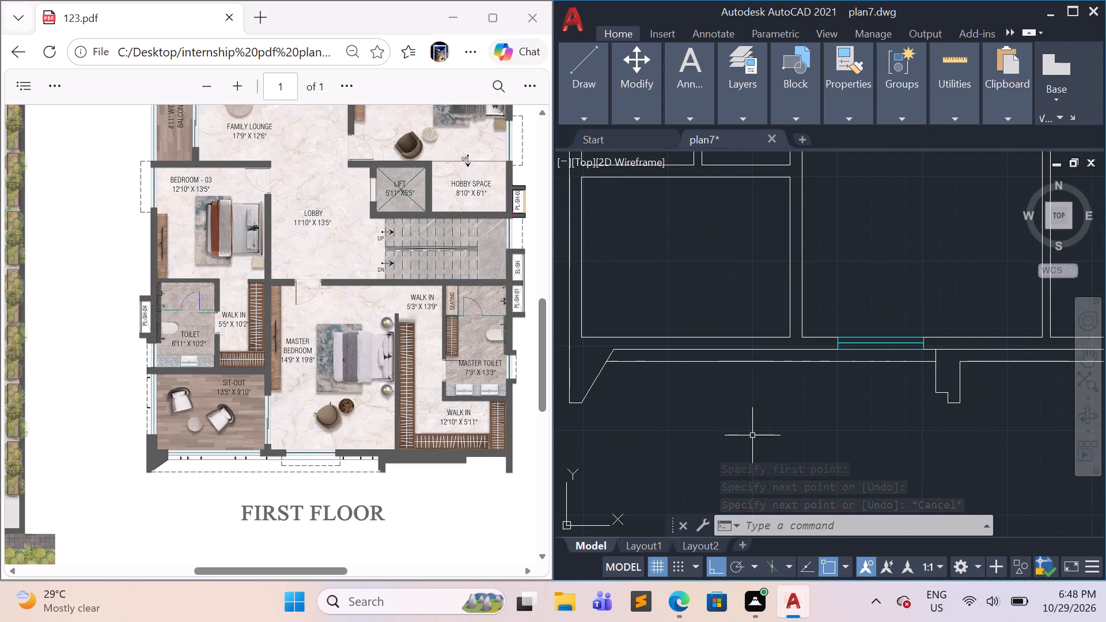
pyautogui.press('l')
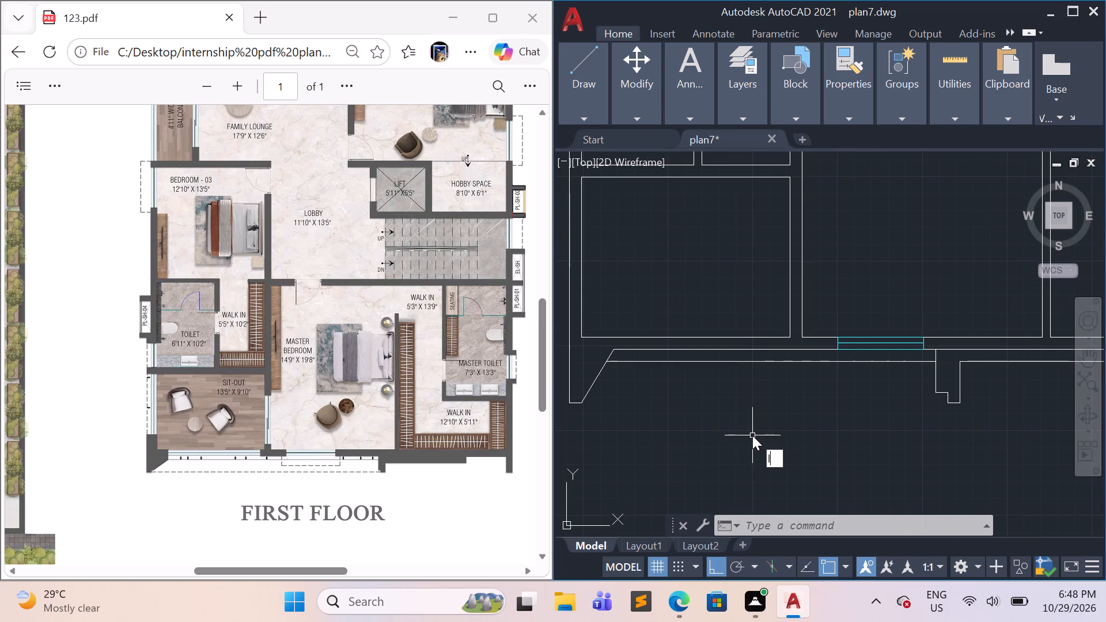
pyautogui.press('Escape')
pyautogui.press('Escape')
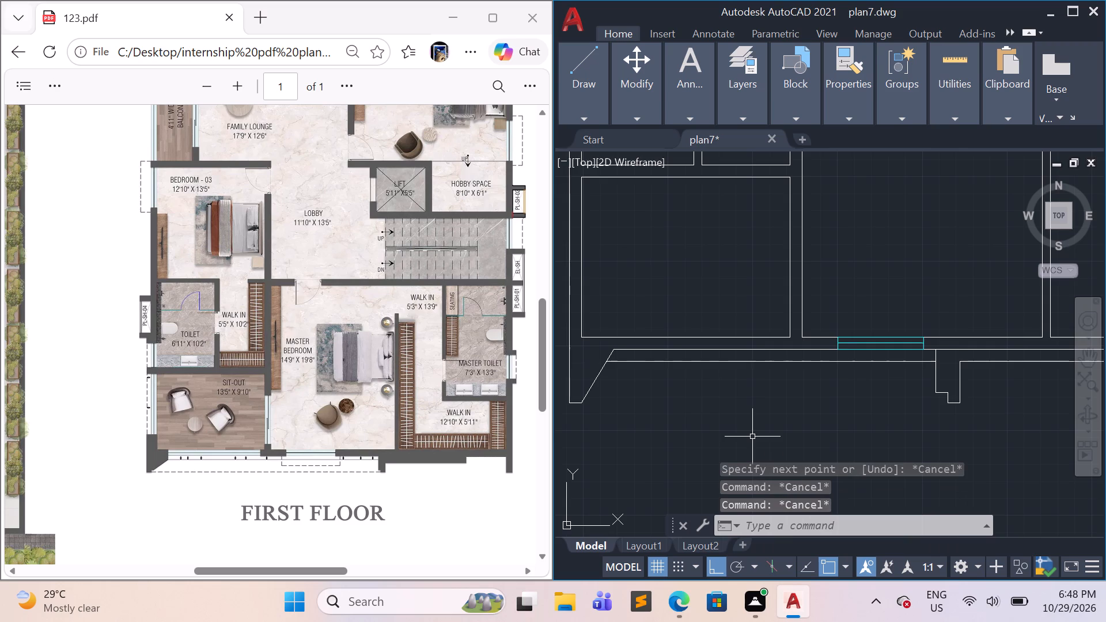
# Draw a cyan window rectangle across the Sit-Out's south wall thickness, from the splayed corner's inner end to the room's southeast inner corner.
pyautogui.write('rec')
pyautogui.press('Return')
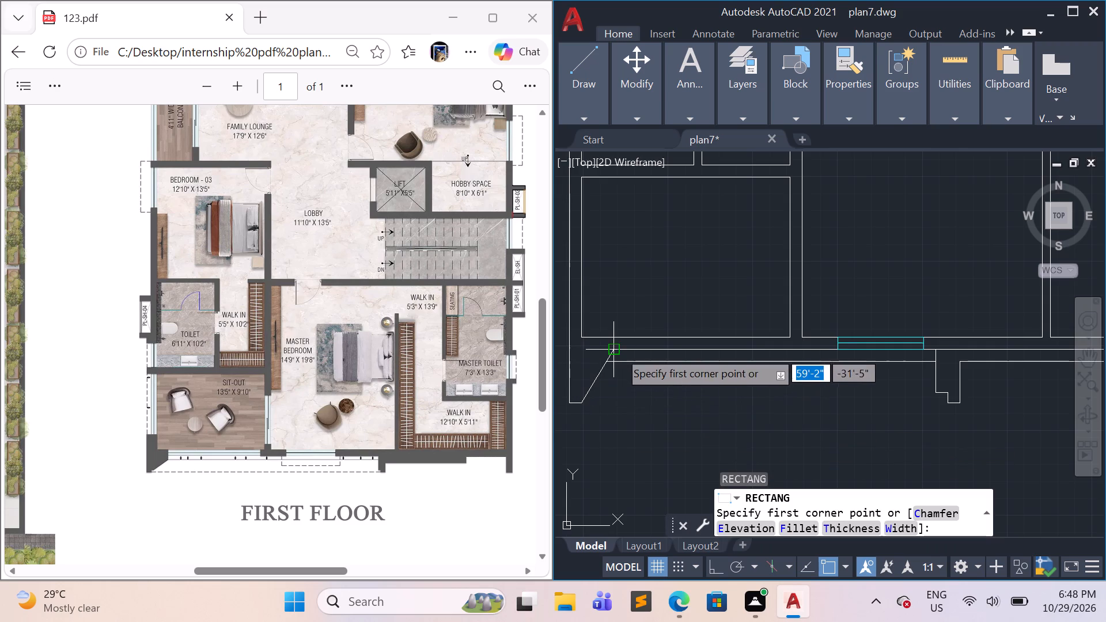
pyautogui.click(618, 350)
pyautogui.click(788, 337)
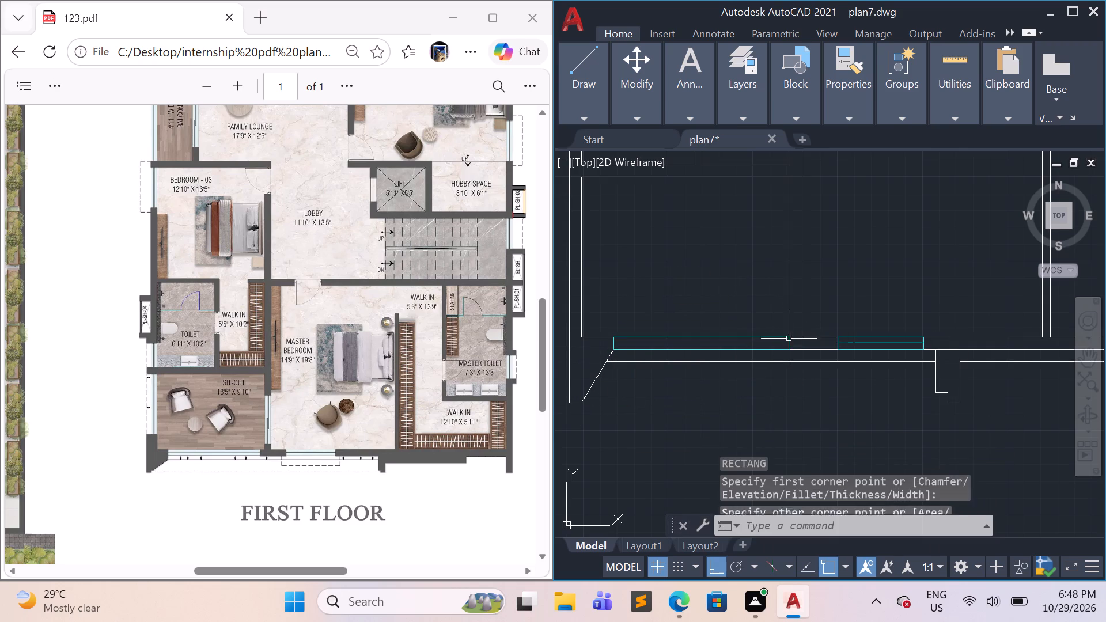
pyautogui.press('Escape')
pyautogui.press('Escape')
pyautogui.press('Escape')
pyautogui.press('Escape')
pyautogui.press('Escape')
pyautogui.press('Escape')
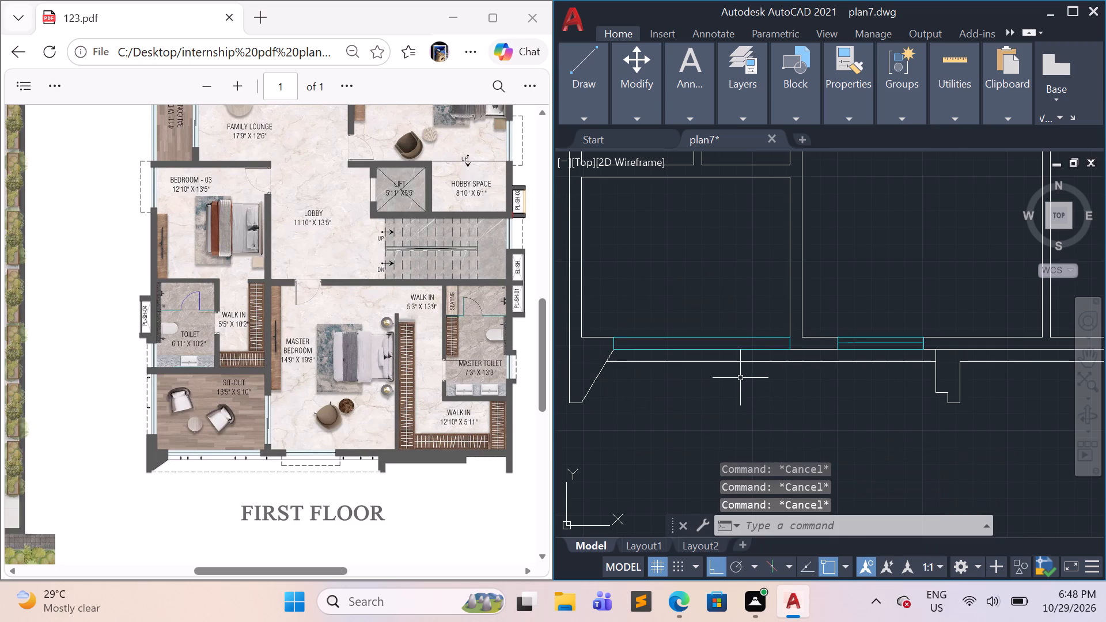
# Stretch the east end of the Sit-Out's cyan window about 1'-4" westward with Ortho off, shortening the rectangle.
pyautogui.scroll(1, 773, 351)
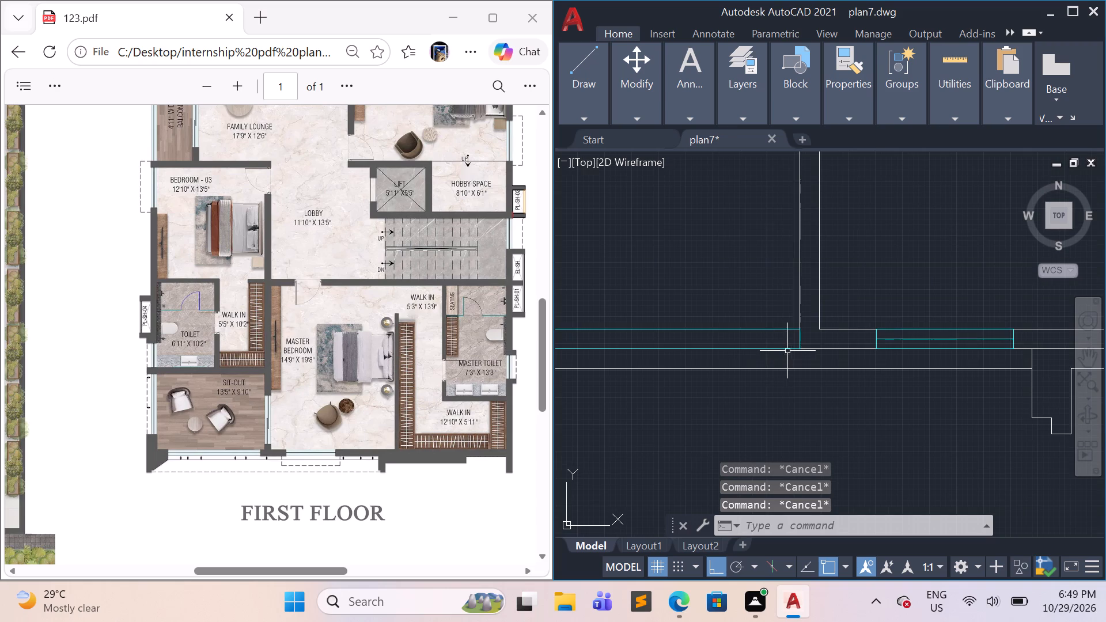
pyautogui.click(798, 344)
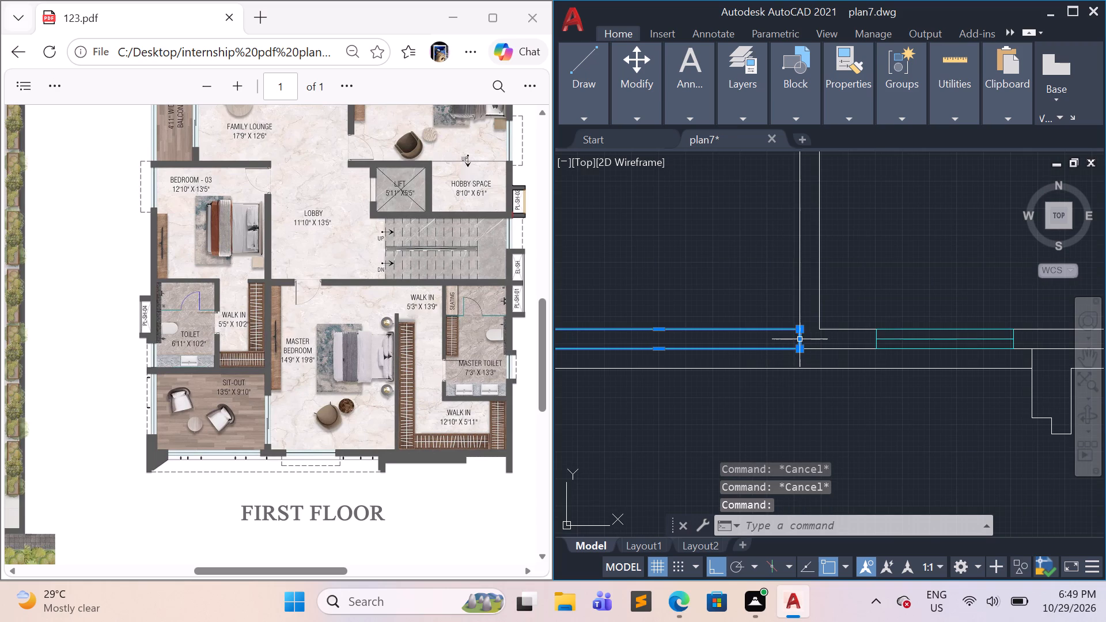
pyautogui.click(799, 339)
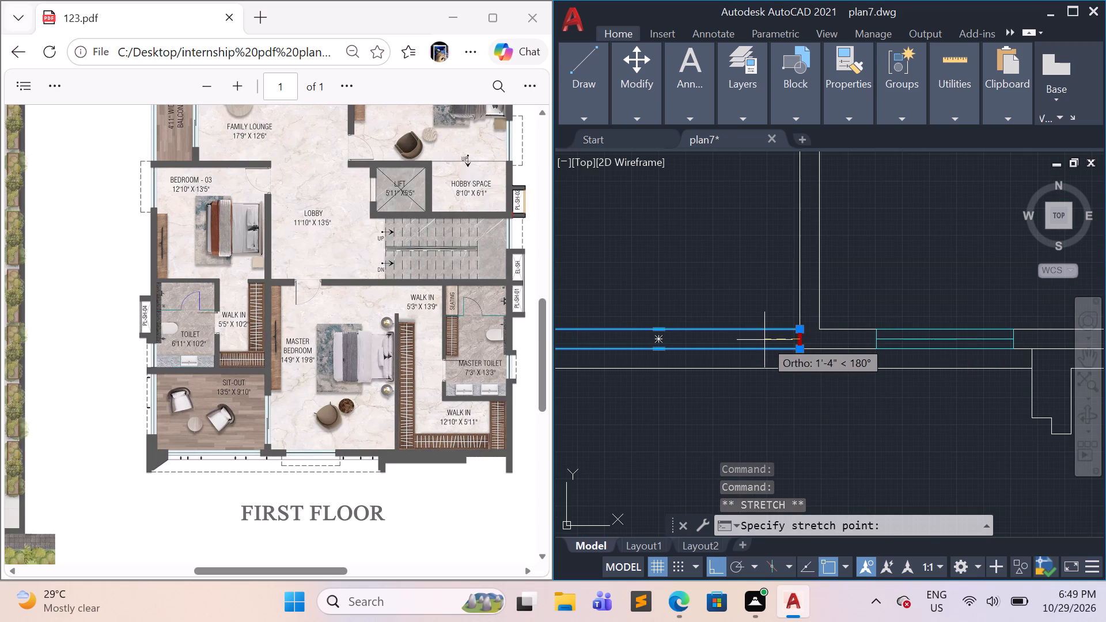
pyautogui.press('F8')
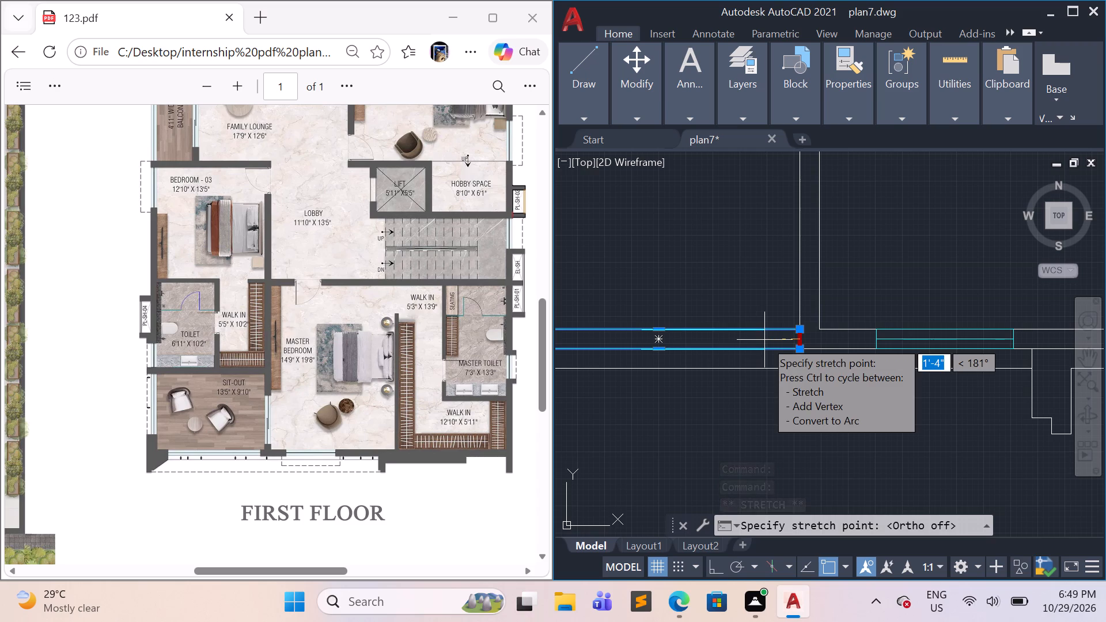
pyautogui.click(764, 340)
pyautogui.press('Escape')
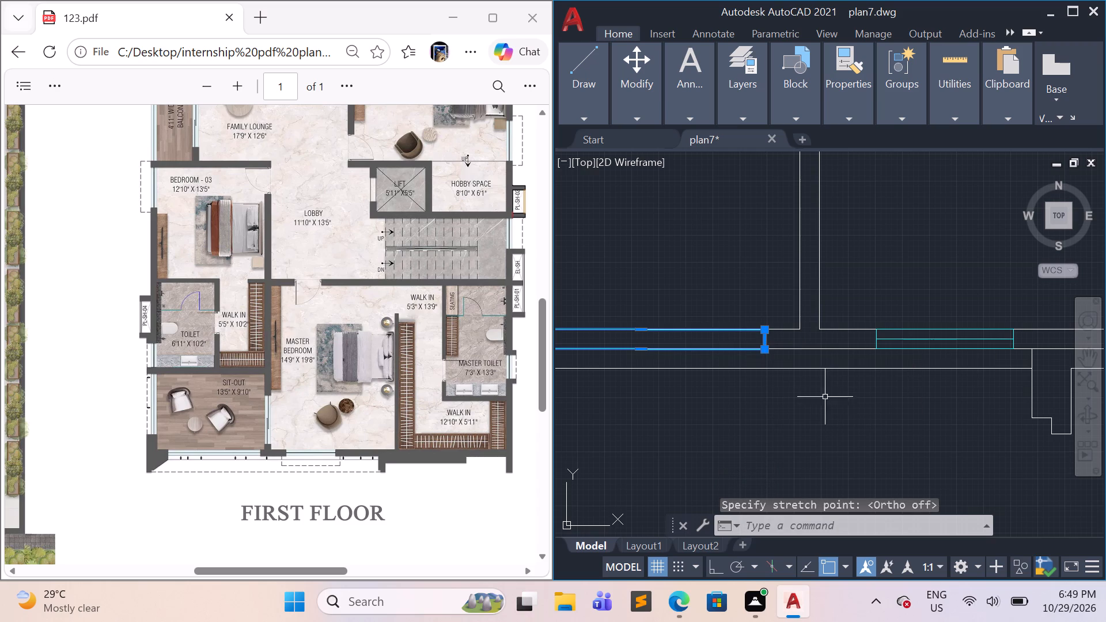
pyautogui.scroll(-1, 843, 423)
pyautogui.press('Escape')
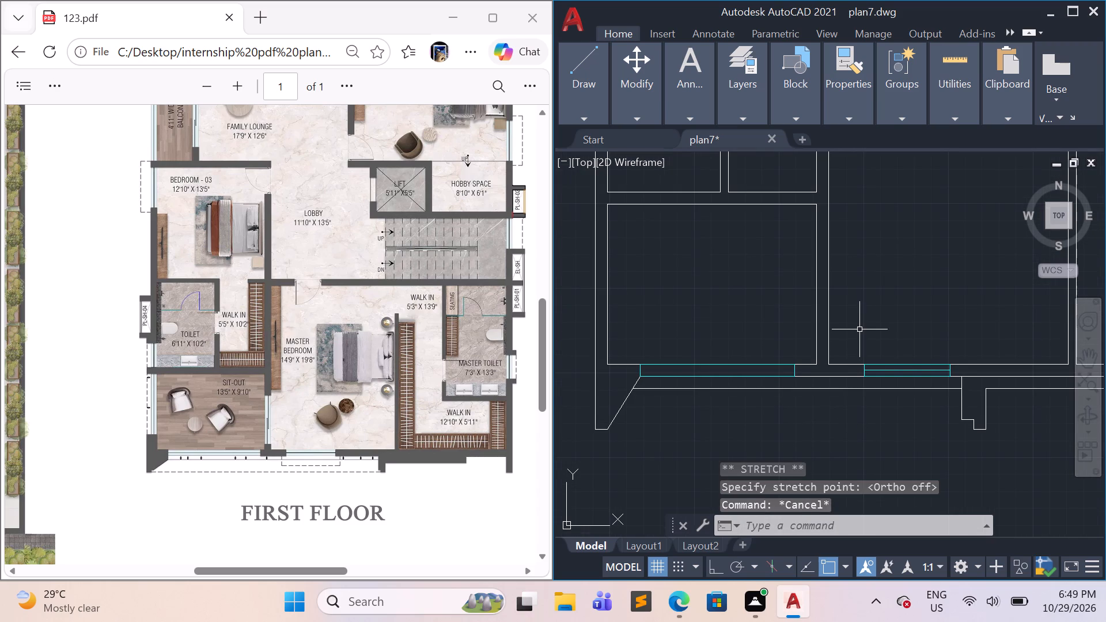
# Draw a cyan window rectangle across the wall between the Sit-Out and Master Bedroom, a little north of their south inner corners.
pyautogui.write('re')
pyautogui.press('c')
pyautogui.press('Return')
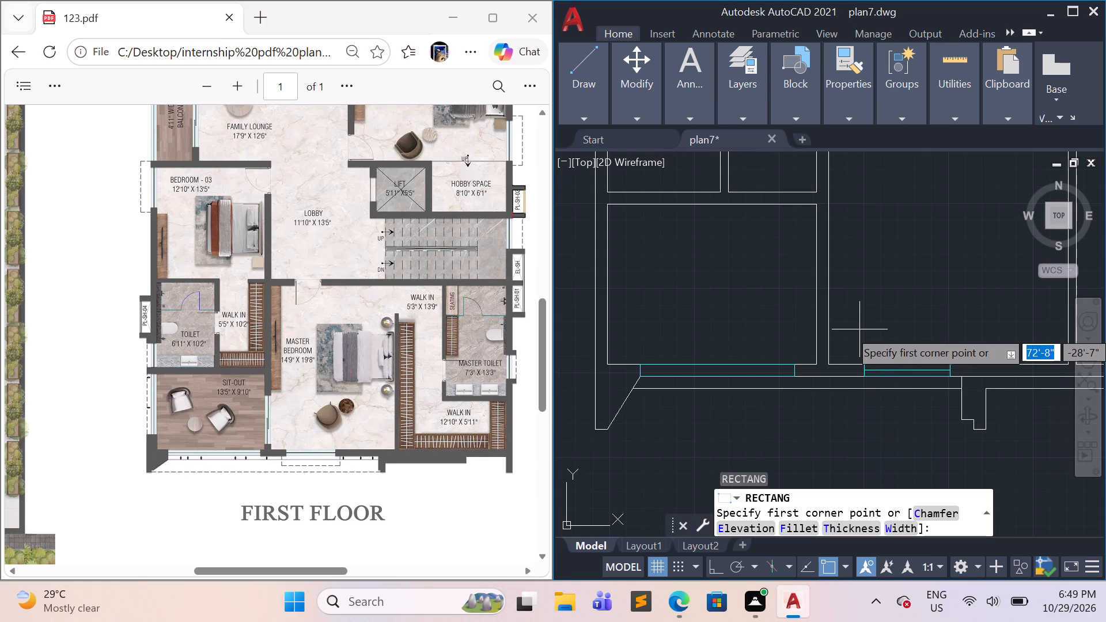
pyautogui.click(828, 339)
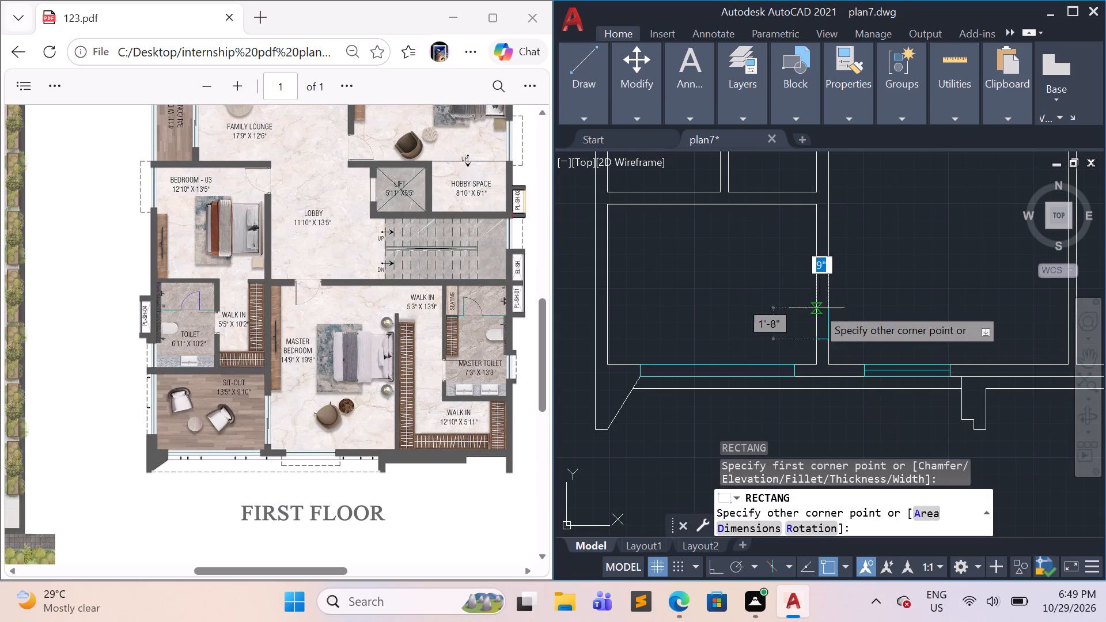
pyautogui.click(816, 253)
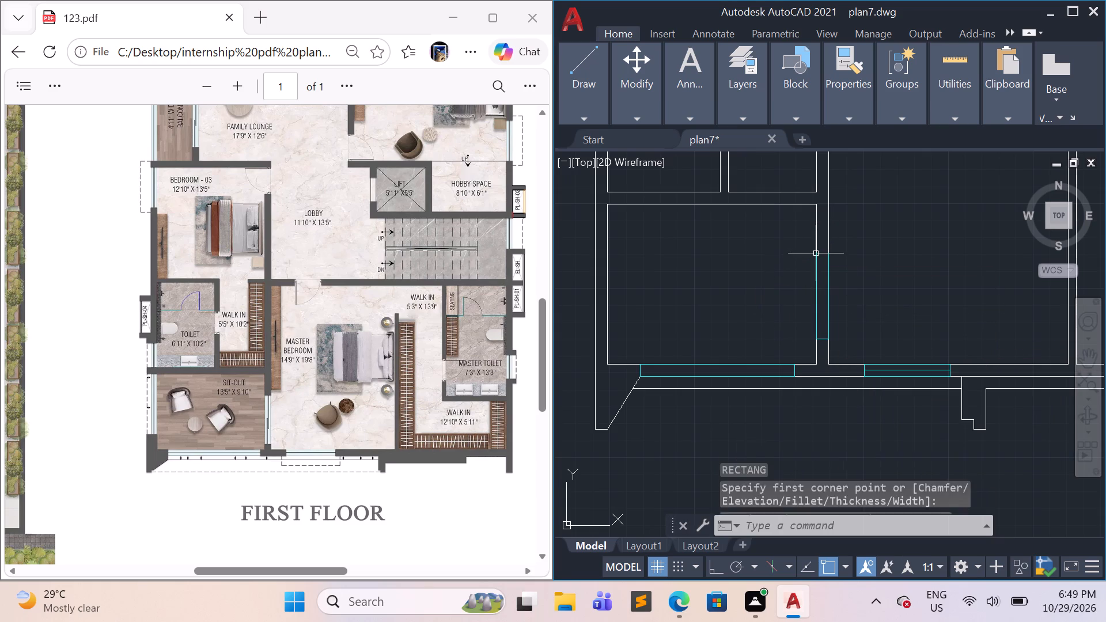
pyautogui.press('Escape')
# Draw a lengthwise centre line between the end midpoints of the window in the Sit-Out and Master Bedroom's shared wall.
pyautogui.press('l')
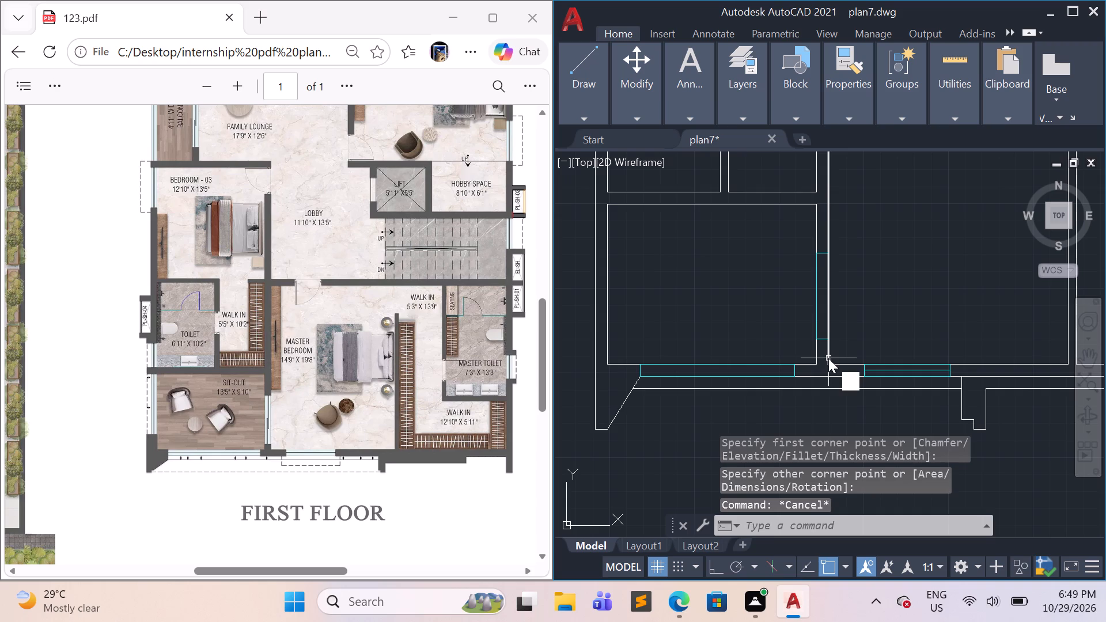
pyautogui.press('Return')
pyautogui.click(820, 339)
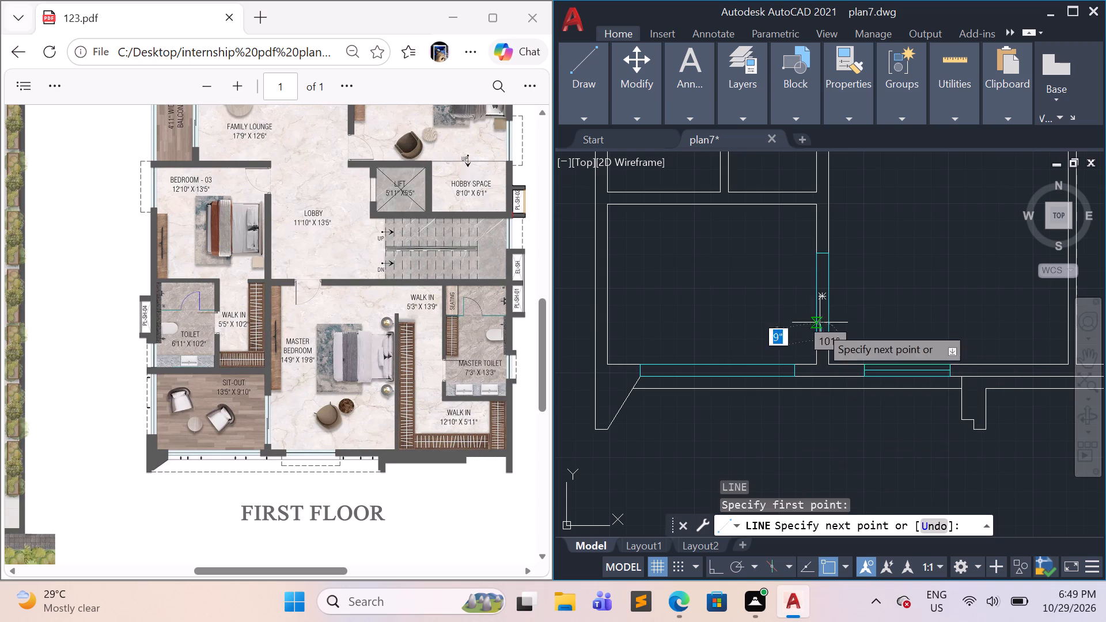
pyautogui.click(821, 256)
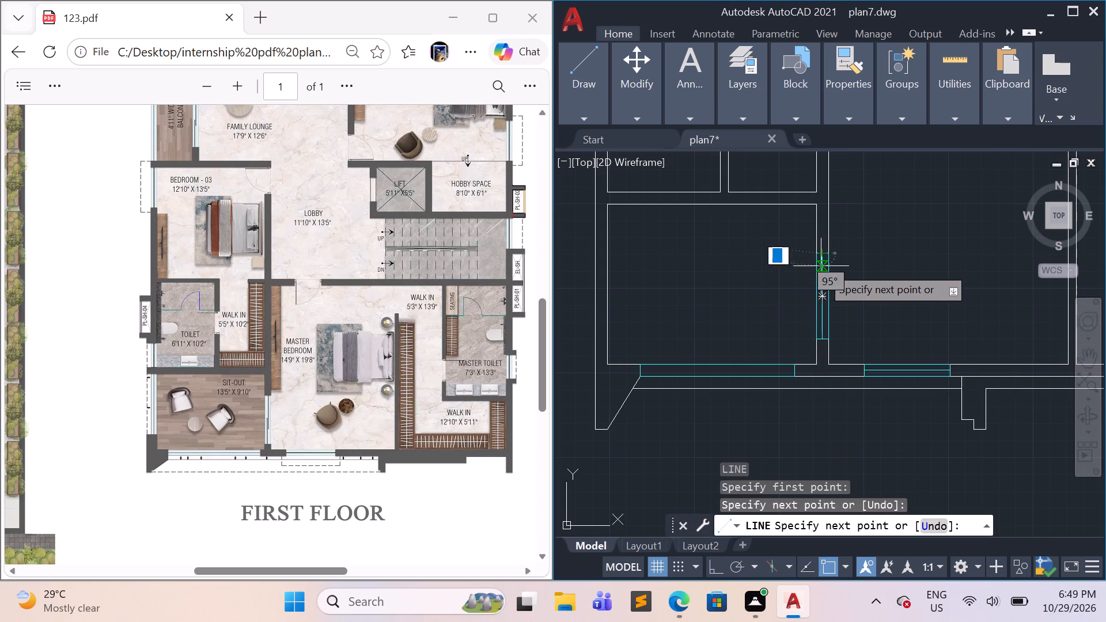
pyautogui.press('Escape')
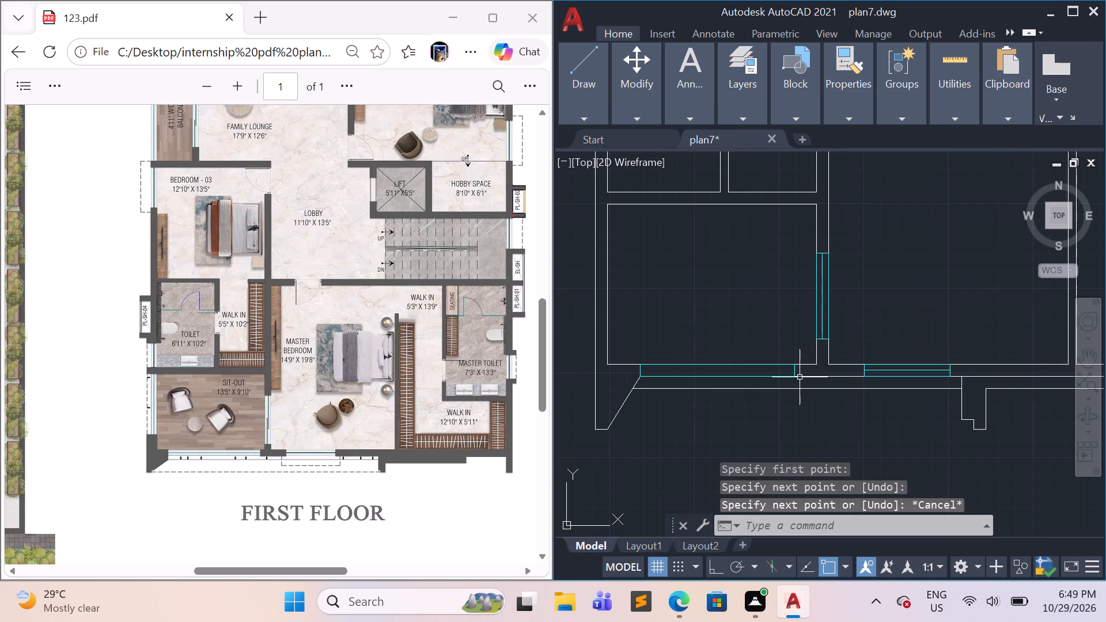
# Draw a lengthwise centre line between the end midpoints of the Sit-Out's south window.
pyautogui.press('space')
pyautogui.click(795, 369)
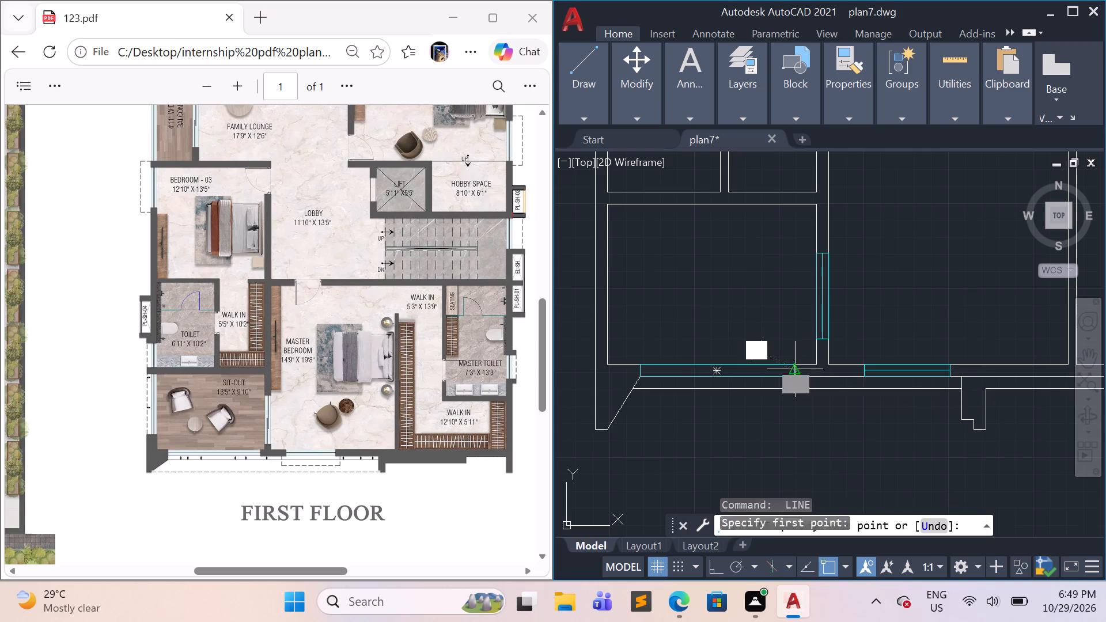
pyautogui.click(640, 371)
pyautogui.press('Escape')
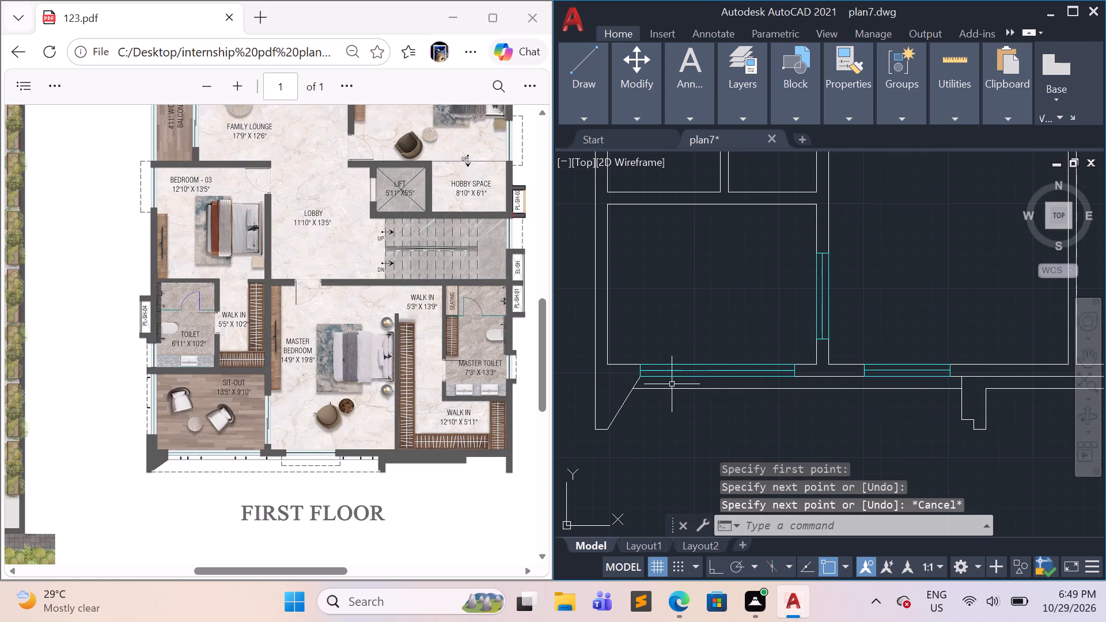
# Draw a cyan window rectangle across the Sit-Out's west wall thickness, covering most of the wall between the room's north and south inner corners.
pyautogui.moveTo(747, 325); pyautogui.dragTo(835, 365, button='middle')
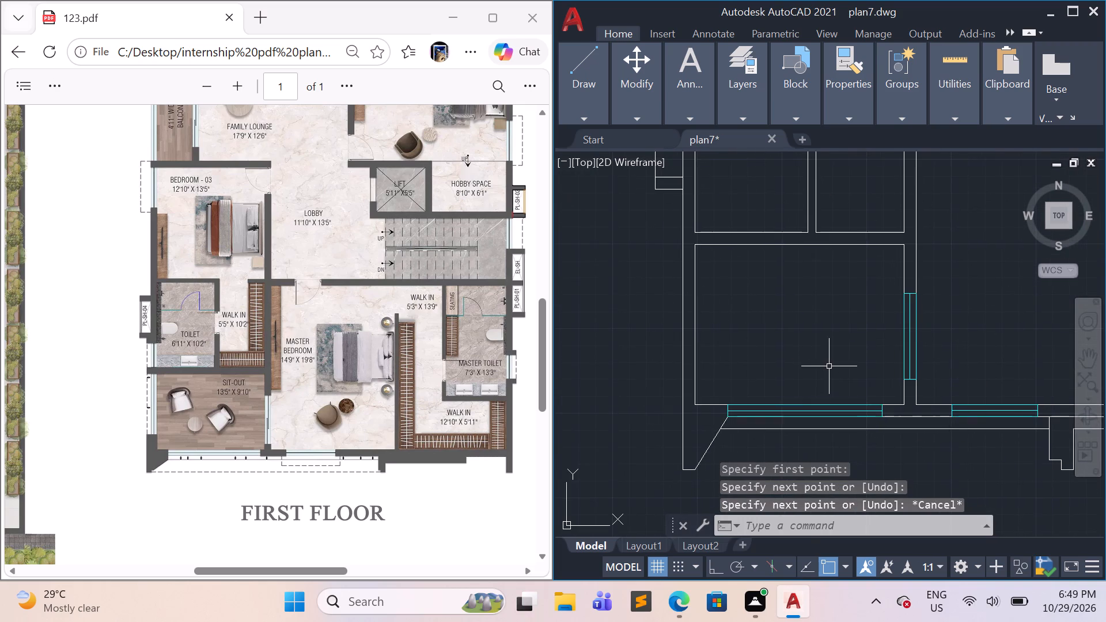
pyautogui.scroll(-1, 810, 368)
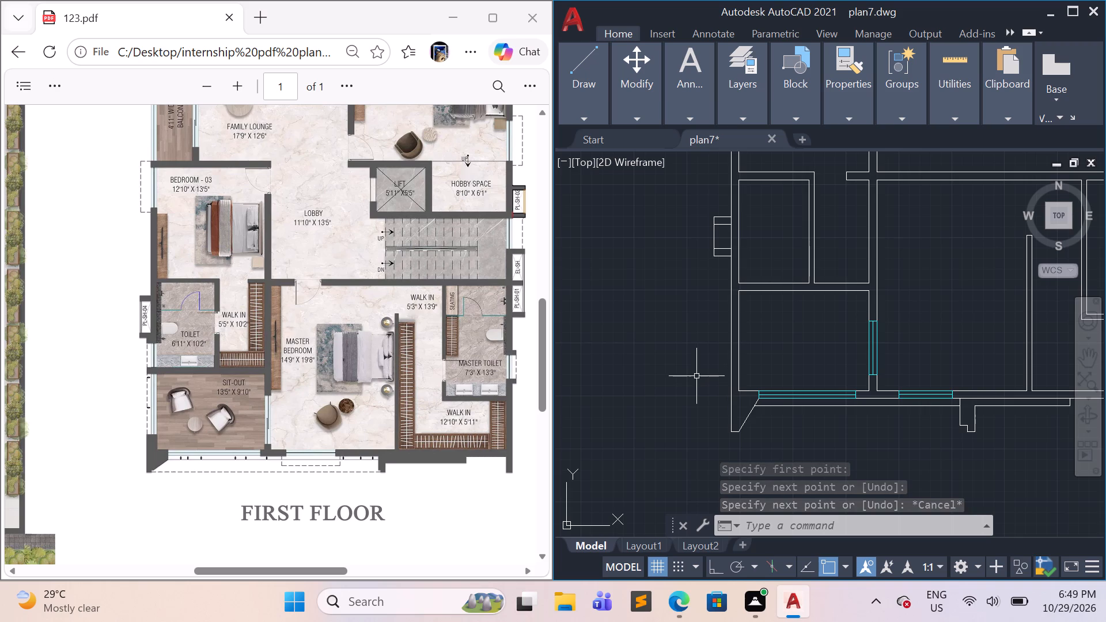
pyautogui.moveTo(678, 366); pyautogui.dragTo(687, 415, button='middle')
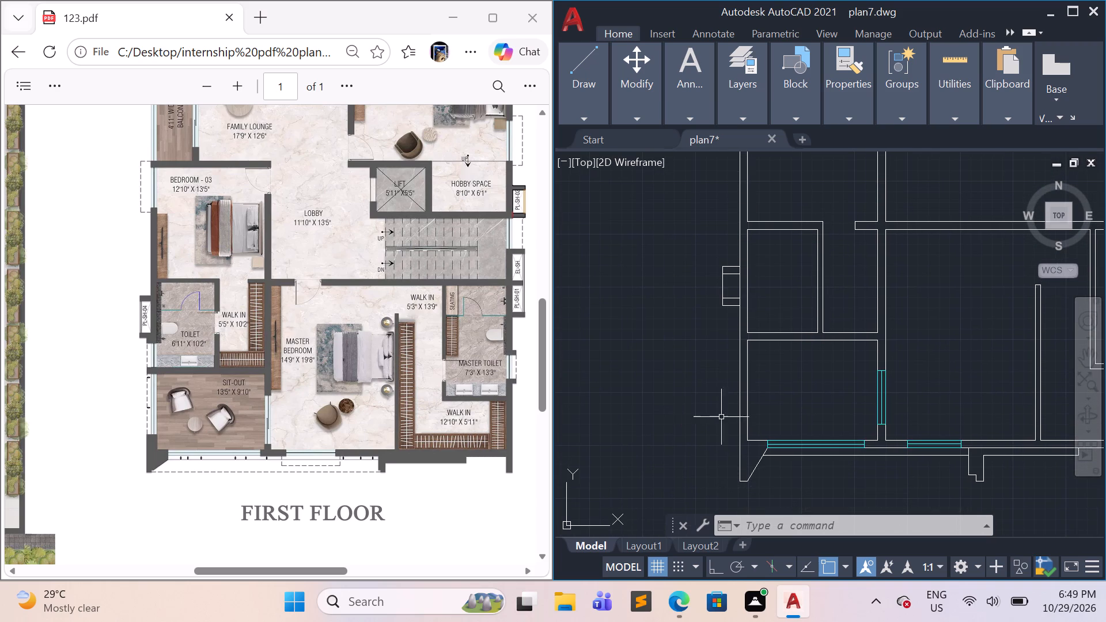
pyautogui.scroll(1, 730, 412)
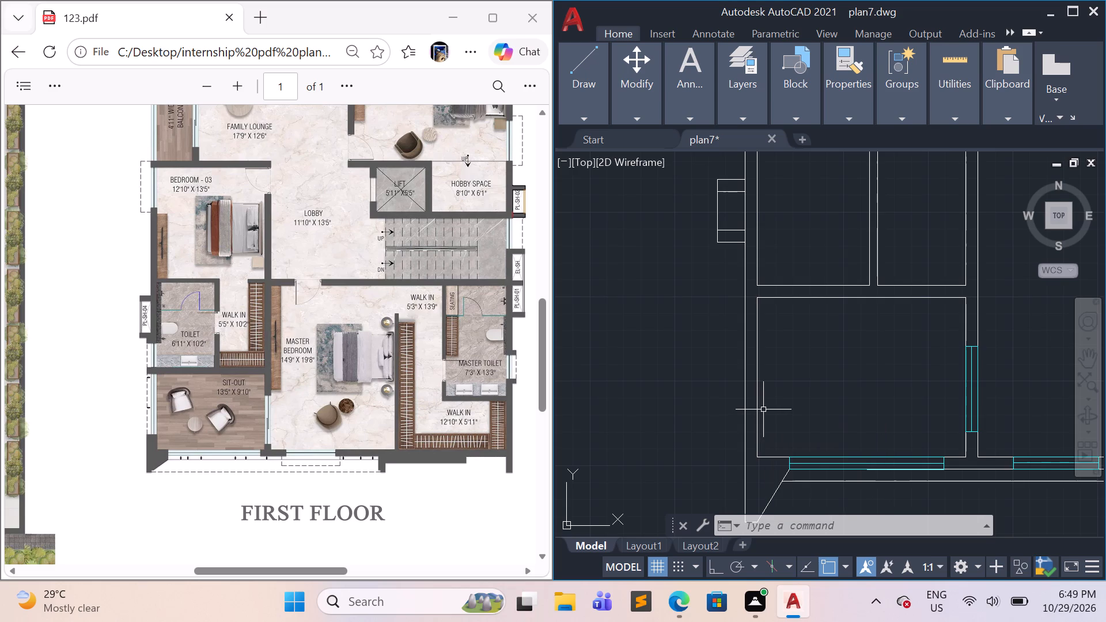
pyautogui.write('4r')
pyautogui.press('Escape')
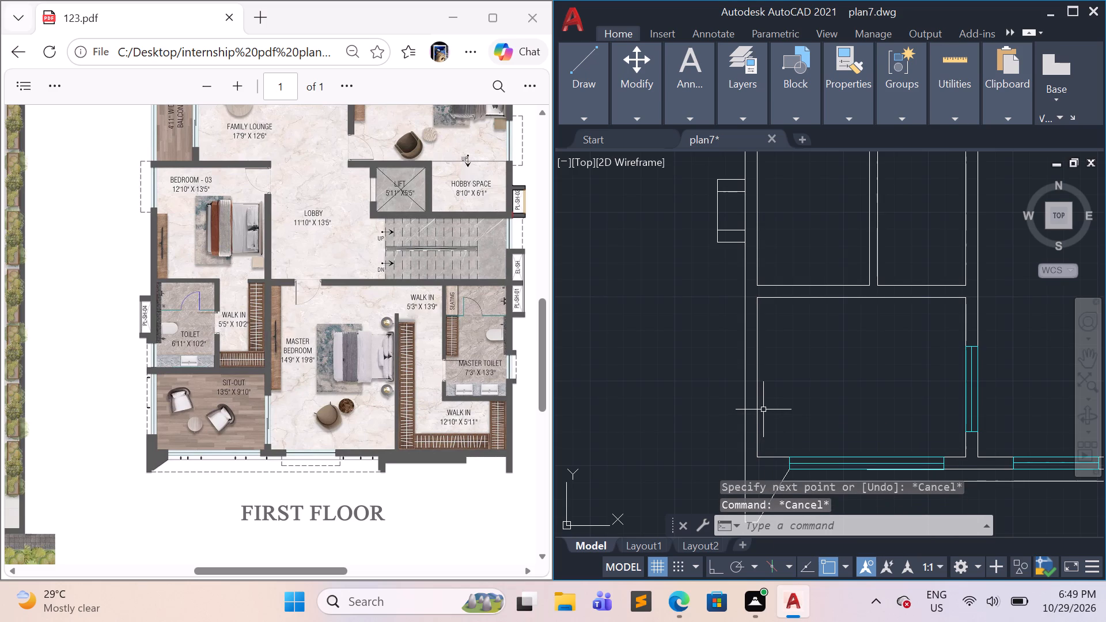
pyautogui.write('rec')
pyautogui.press('Return')
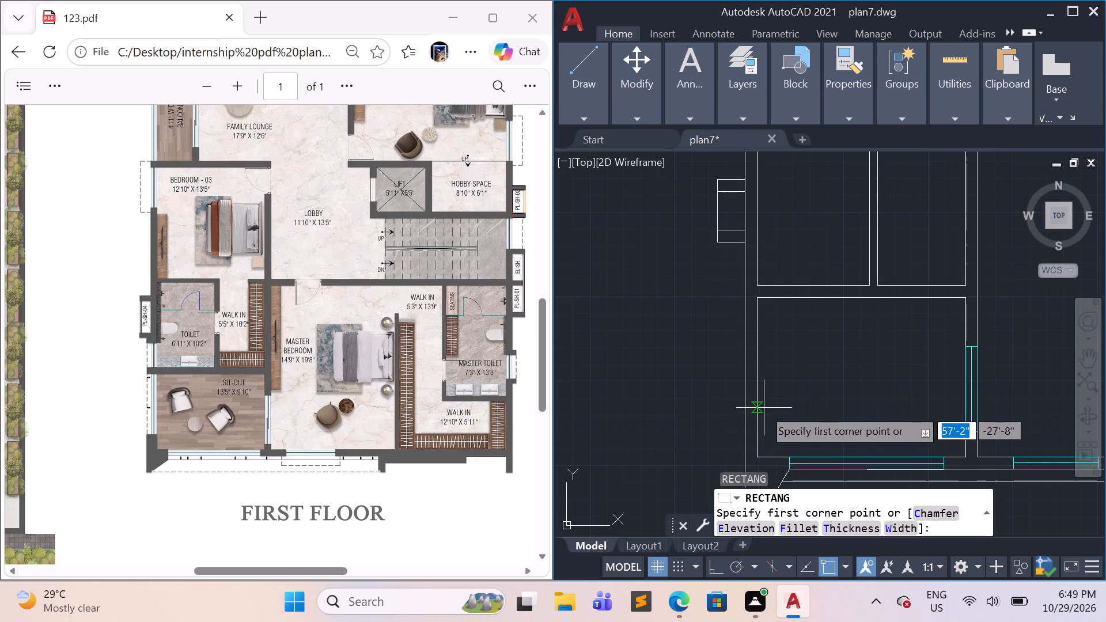
pyautogui.click(757, 435)
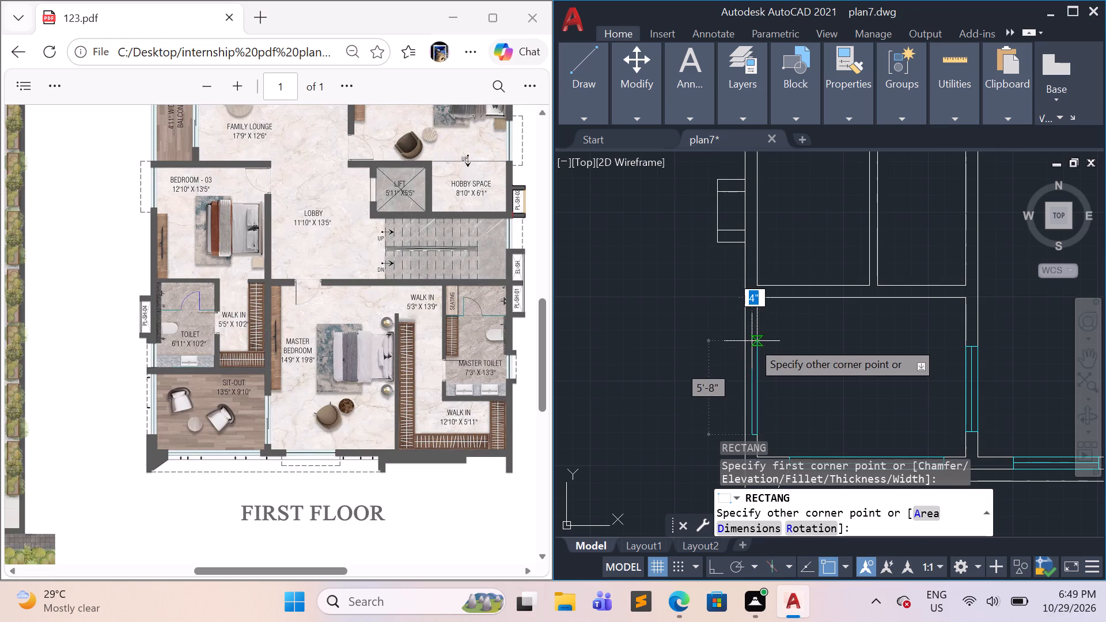
pyautogui.click(744, 329)
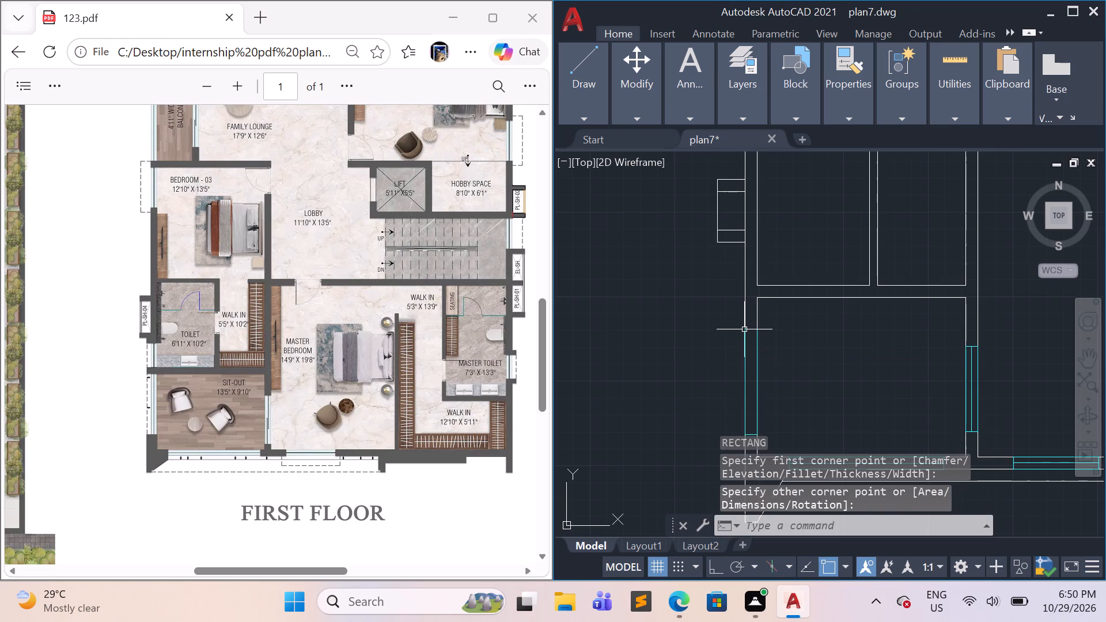
pyautogui.press('Escape')
# Draw a lengthwise centre line between the end midpoints of the Sit-Out's west window.
pyautogui.press('l')
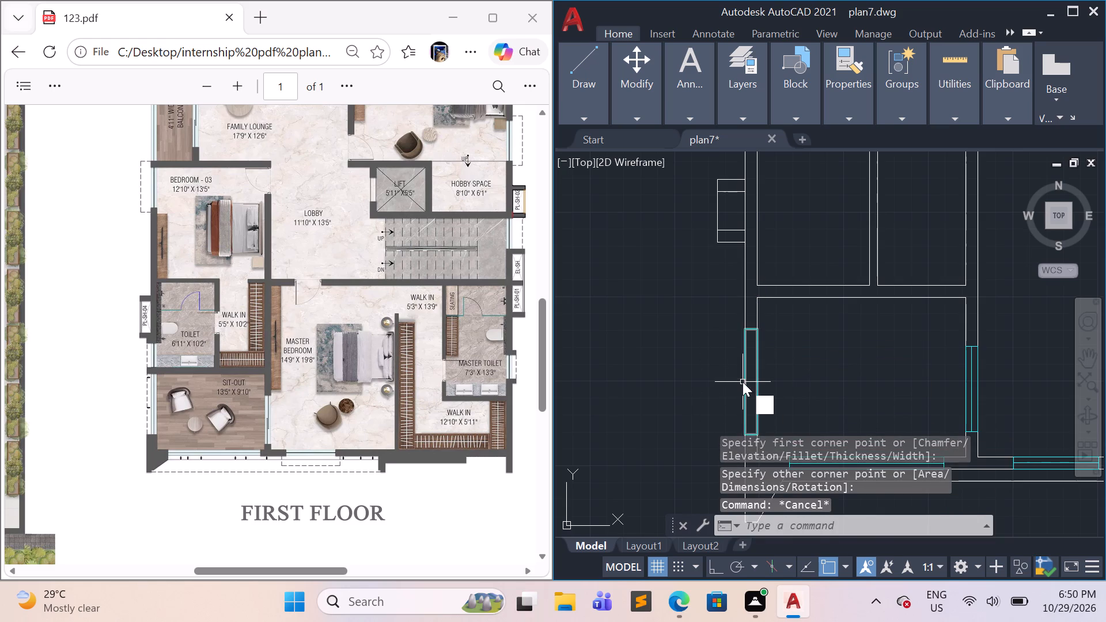
pyautogui.press('Return')
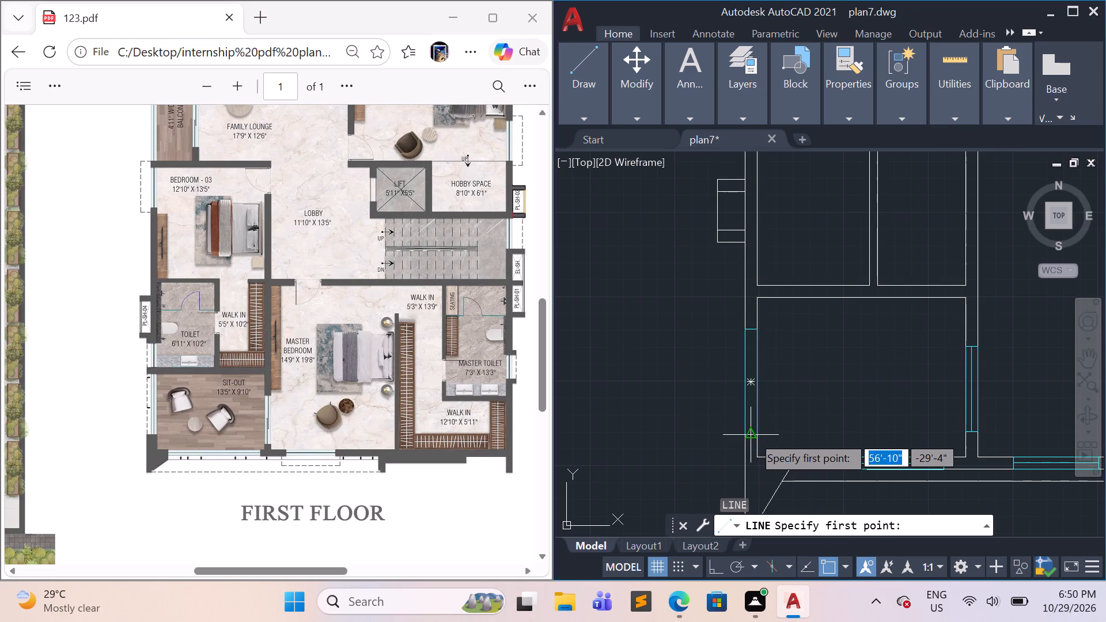
pyautogui.click(752, 434)
pyautogui.click(750, 325)
pyautogui.press('Escape')
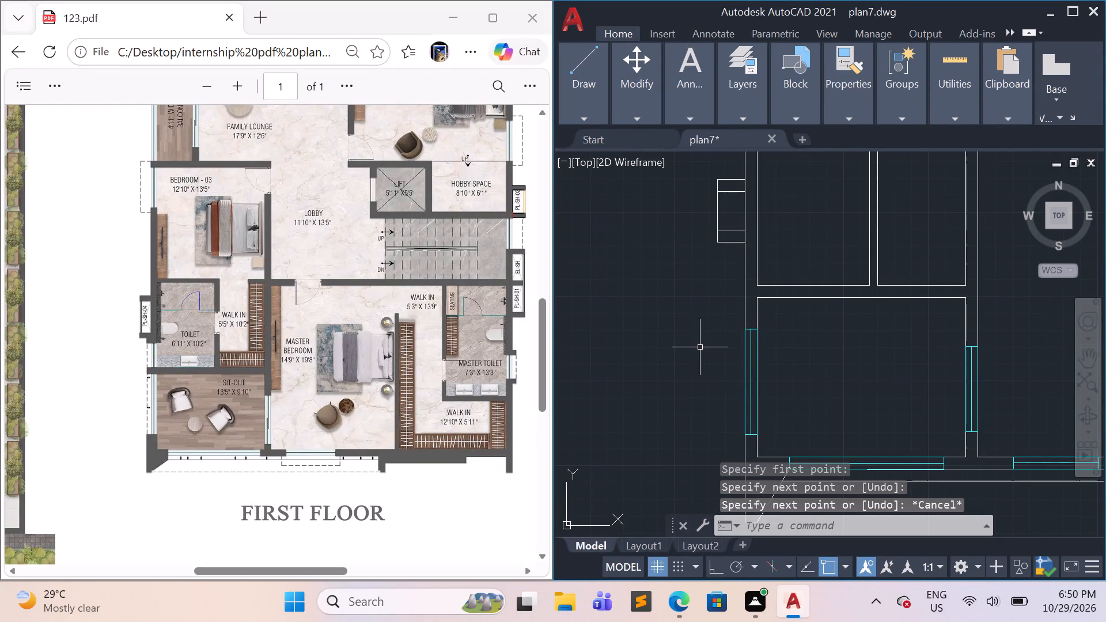
# Draw a cyan window rectangle across the Toilet's west wall, from the room's southwest inner corner to the shaft projection's south edge.
pyautogui.moveTo(694, 354); pyautogui.dragTo(630, 470, button='middle')
pyautogui.moveTo(768, 329); pyautogui.dragTo(775, 401, button='middle')
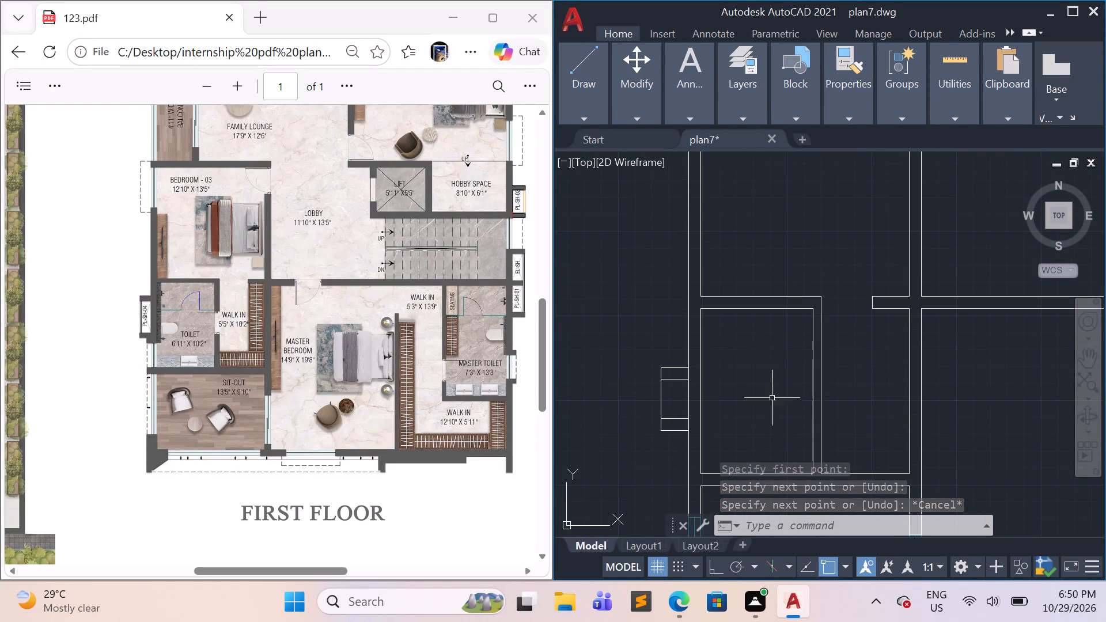
pyautogui.moveTo(749, 388); pyautogui.dragTo(755, 422, button='middle')
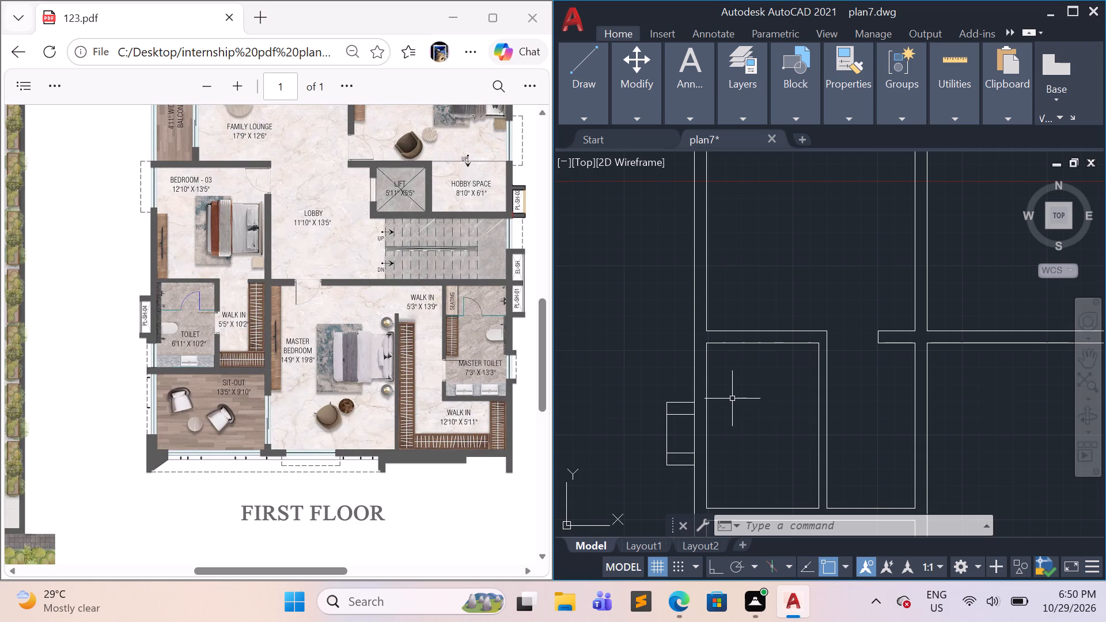
pyautogui.moveTo(747, 447); pyautogui.dragTo(756, 390, button='middle')
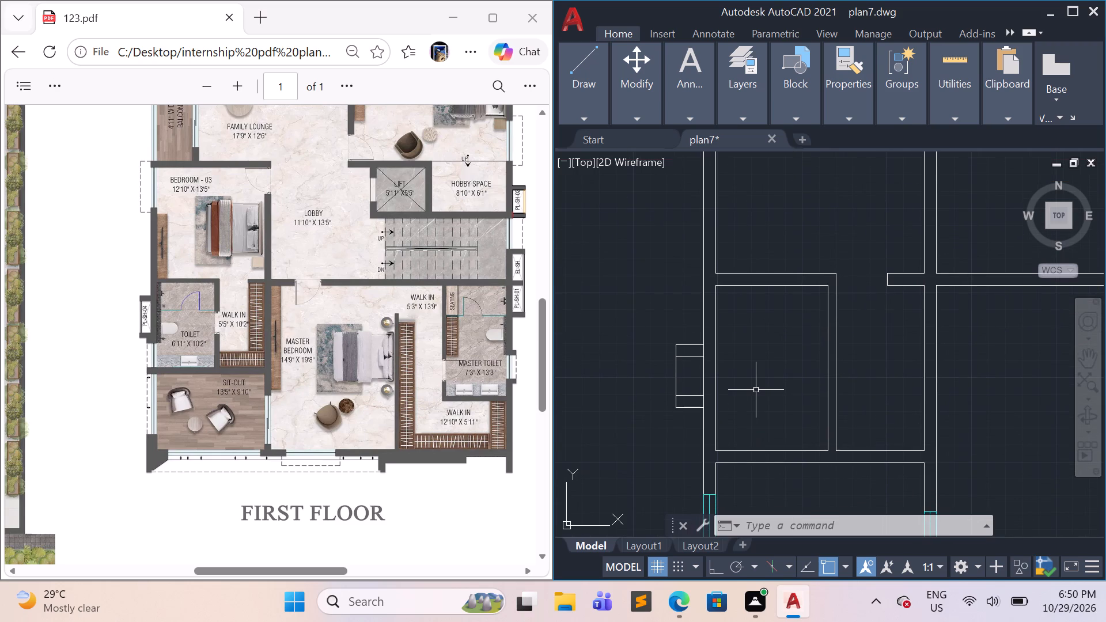
pyautogui.write('rec')
pyautogui.press('Return')
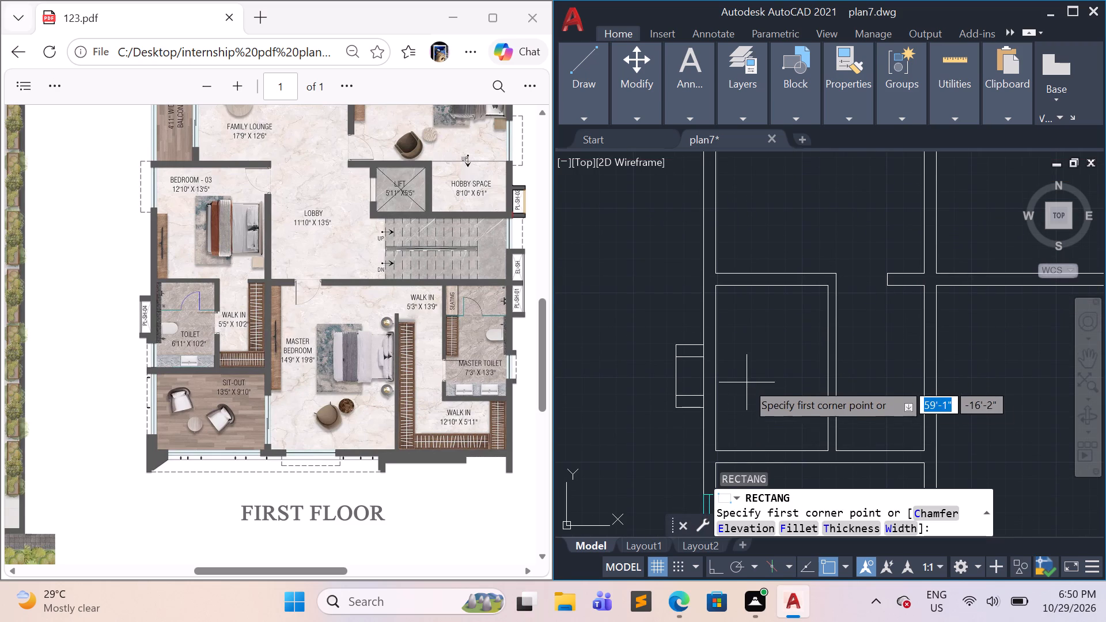
pyautogui.moveTo(716, 449); pyautogui.dragTo(708, 448)
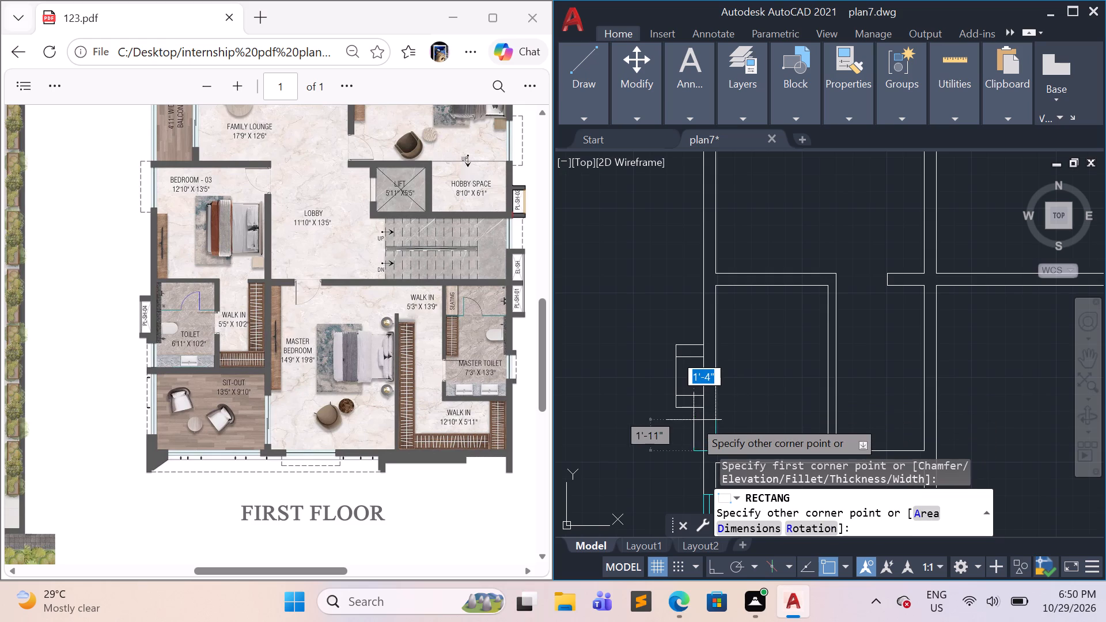
pyautogui.click(703, 410)
pyautogui.press('Escape')
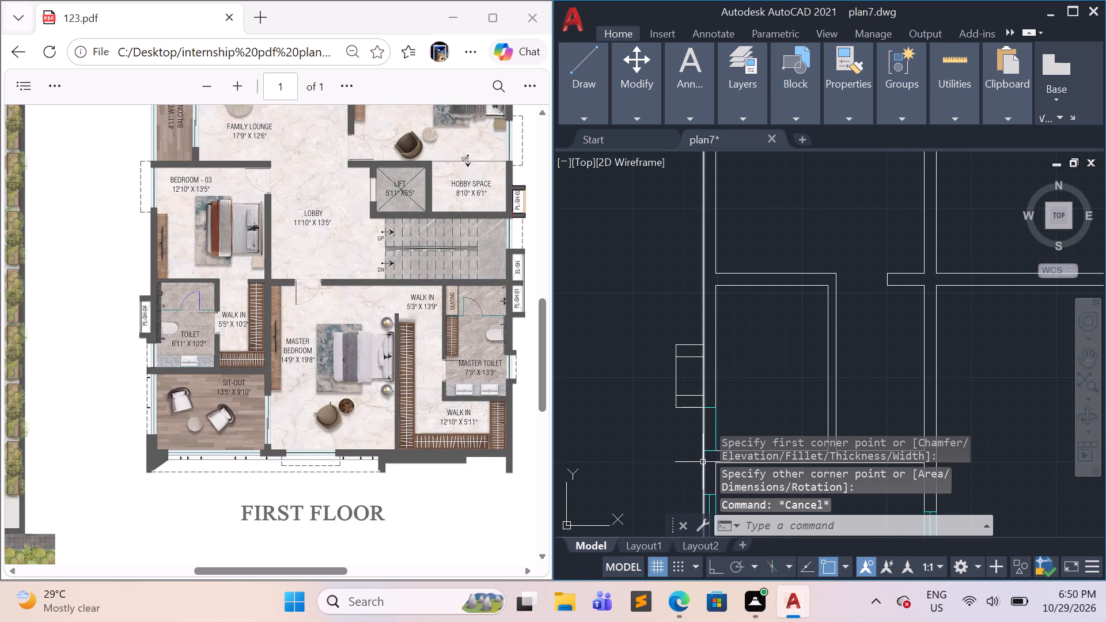
# Draw a lengthwise centre line between the end midpoints of the Toilet's west window.
pyautogui.moveTo(689, 466); pyautogui.dragTo(669, 377, button='middle')
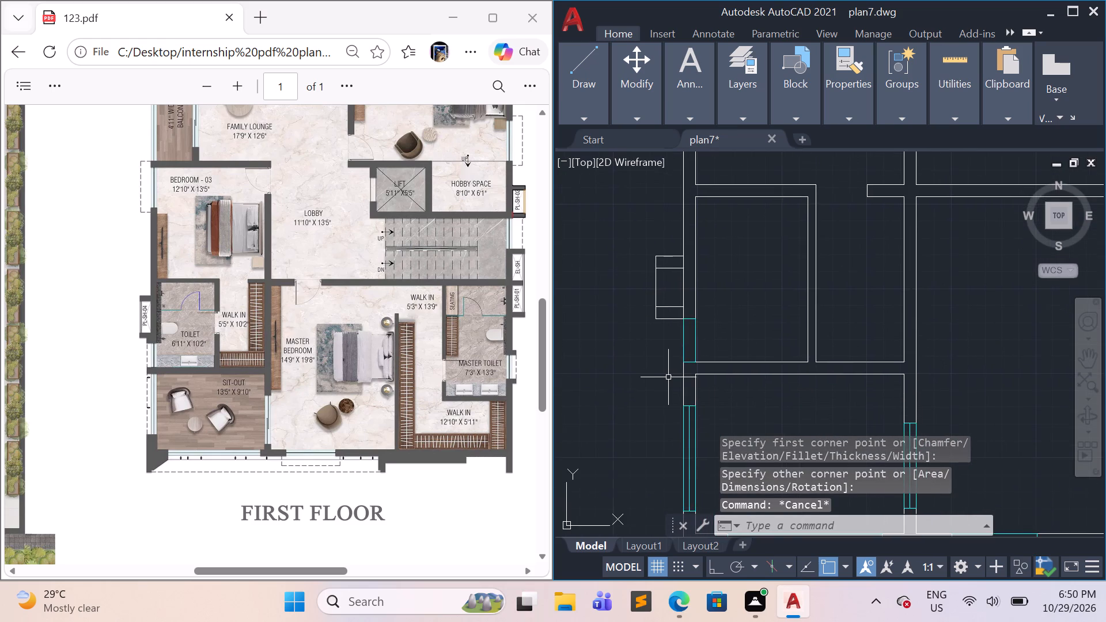
pyautogui.scroll(1, 669, 376)
pyautogui.press('l')
pyautogui.press('Return')
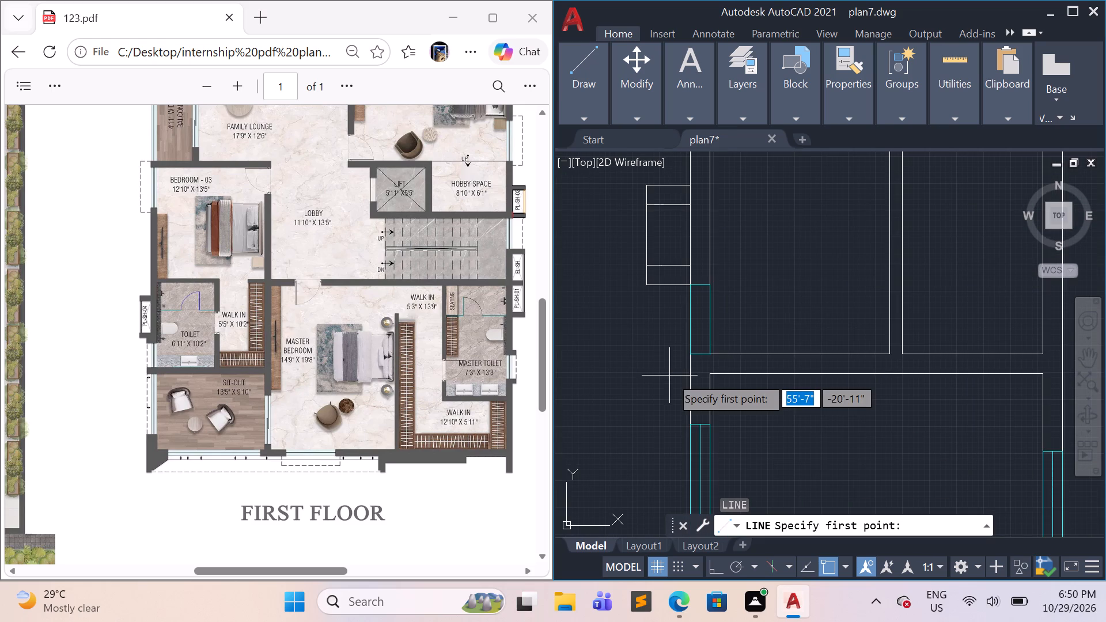
pyautogui.click(702, 350)
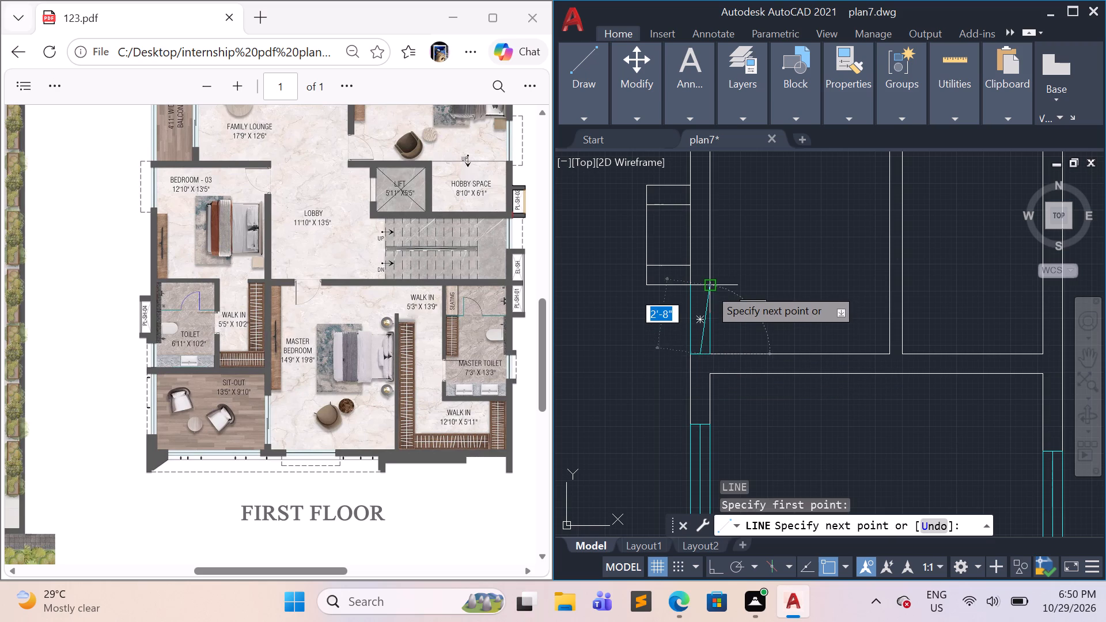
pyautogui.click(695, 283)
pyautogui.press('Escape')
# Draw a cyan window rectangle across Bedroom-03's west wall, about 6'-2" long, running south from the room's northwest inner corner.
pyautogui.moveTo(756, 309); pyautogui.dragTo(763, 339, button='middle')
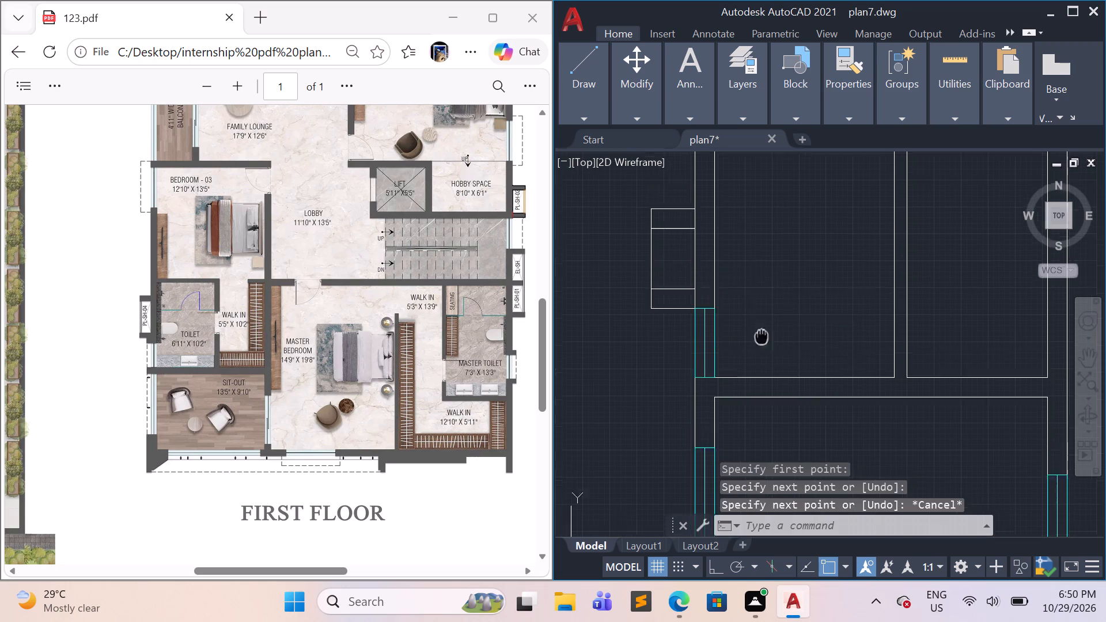
pyautogui.moveTo(763, 339); pyautogui.dragTo(734, 465, button='middle')
pyautogui.moveTo(753, 409); pyautogui.dragTo(742, 452, button='middle')
pyautogui.moveTo(747, 386); pyautogui.dragTo(742, 462, button='middle')
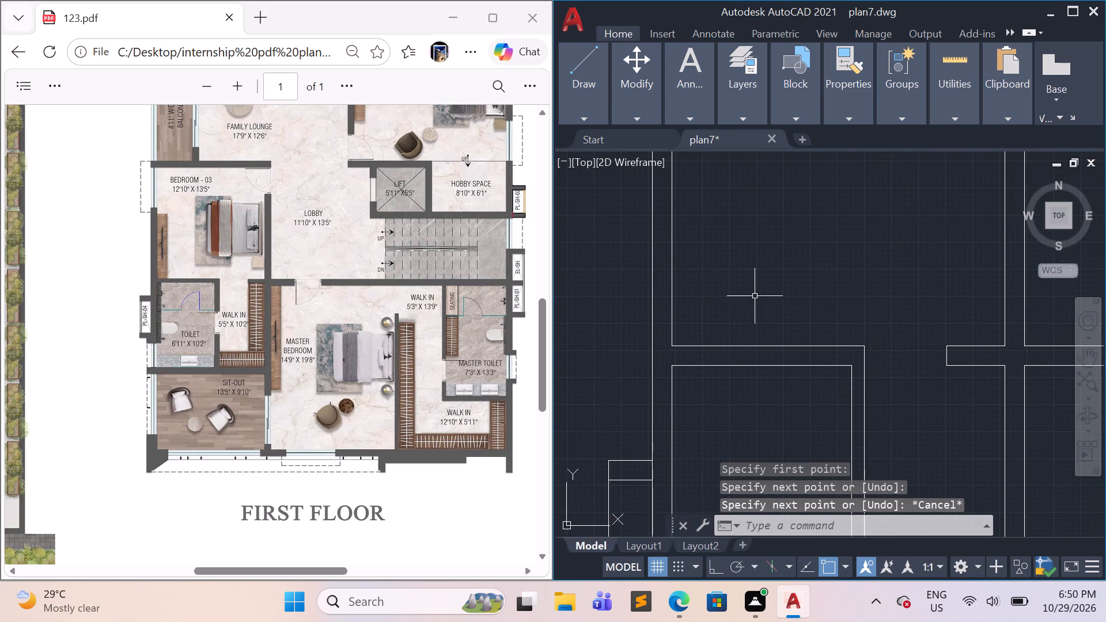
pyautogui.moveTo(759, 296); pyautogui.dragTo(745, 453, button='middle')
pyautogui.scroll(-2, 755, 378)
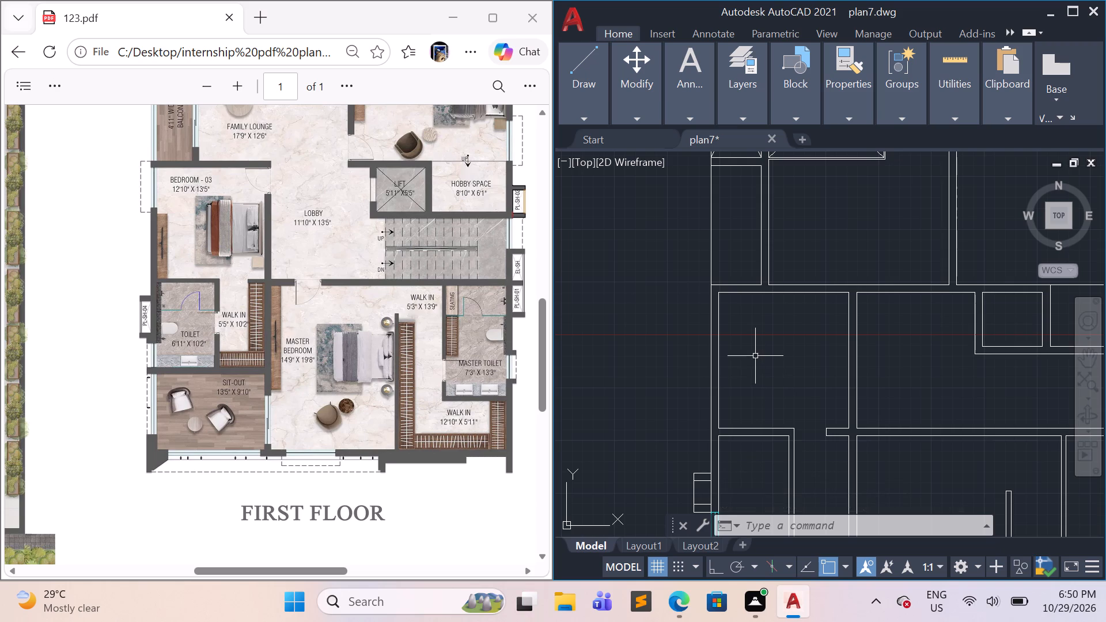
pyautogui.moveTo(755, 358); pyautogui.dragTo(783, 417, button='middle')
pyautogui.scroll(1, 774, 405)
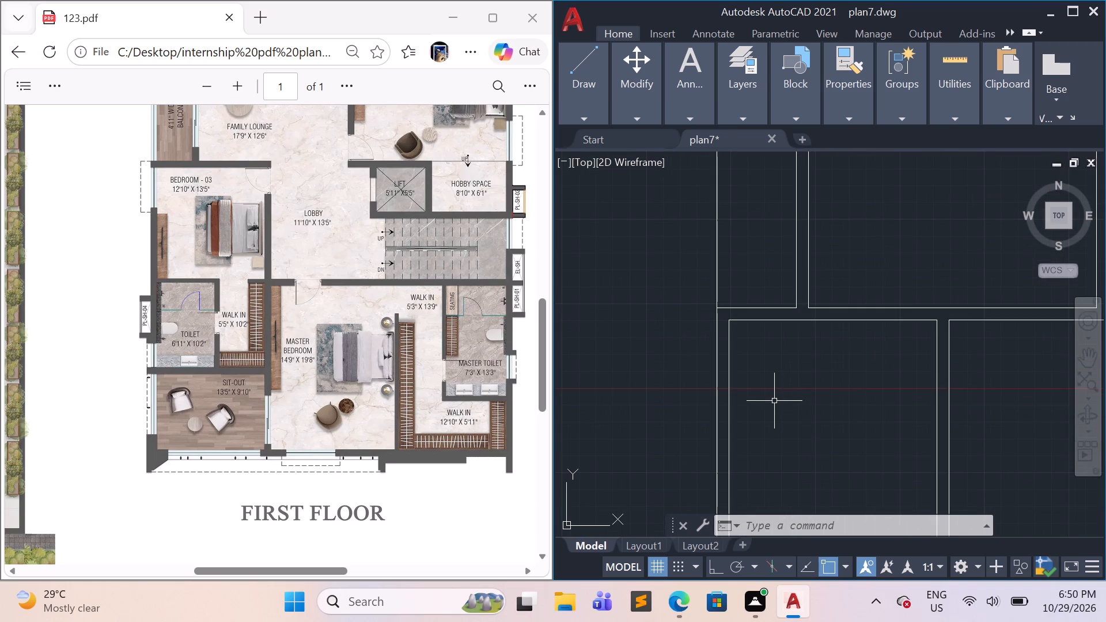
pyautogui.write('rec')
pyautogui.press('Return')
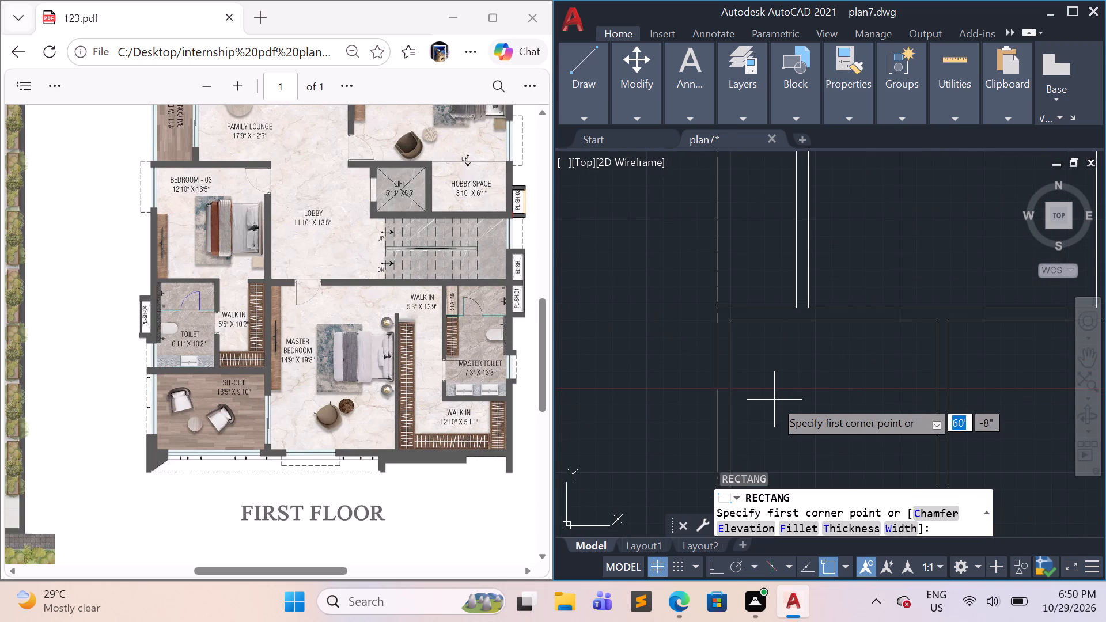
pyautogui.click(732, 320)
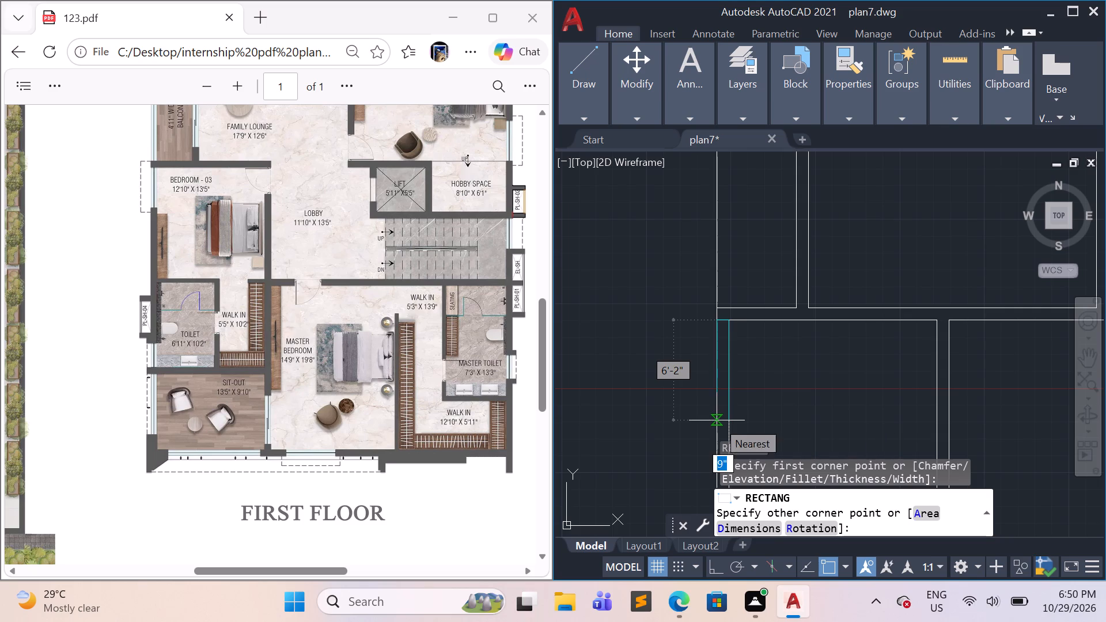
pyautogui.click(717, 420)
# Draw a lengthwise centre line between the end midpoints of Bedroom-03's west window.
pyautogui.moveTo(781, 419); pyautogui.dragTo(790, 351, button='middle')
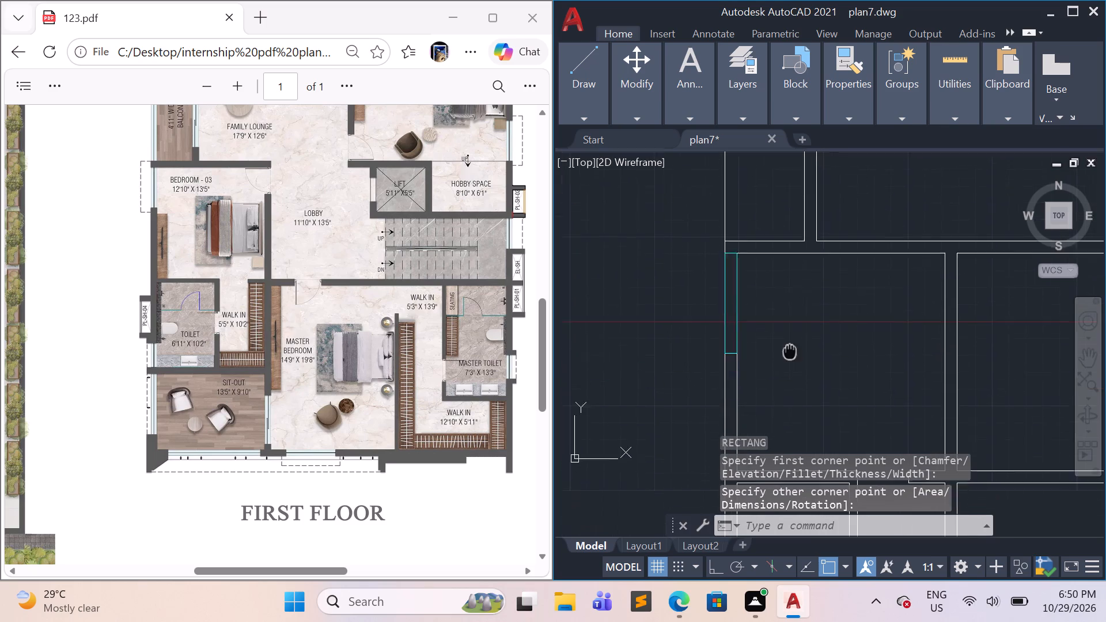
pyautogui.moveTo(790, 351); pyautogui.dragTo(801, 304, button='middle')
pyautogui.moveTo(825, 313); pyautogui.dragTo(838, 389, button='middle')
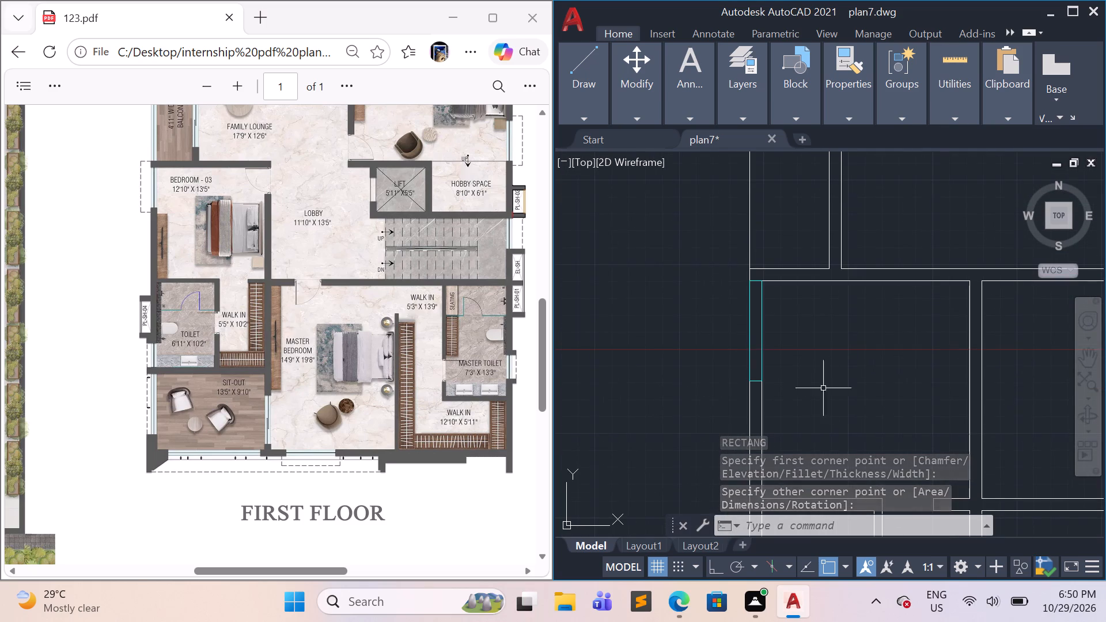
pyautogui.scroll(1, 809, 380)
pyautogui.press('l')
pyautogui.press('Return')
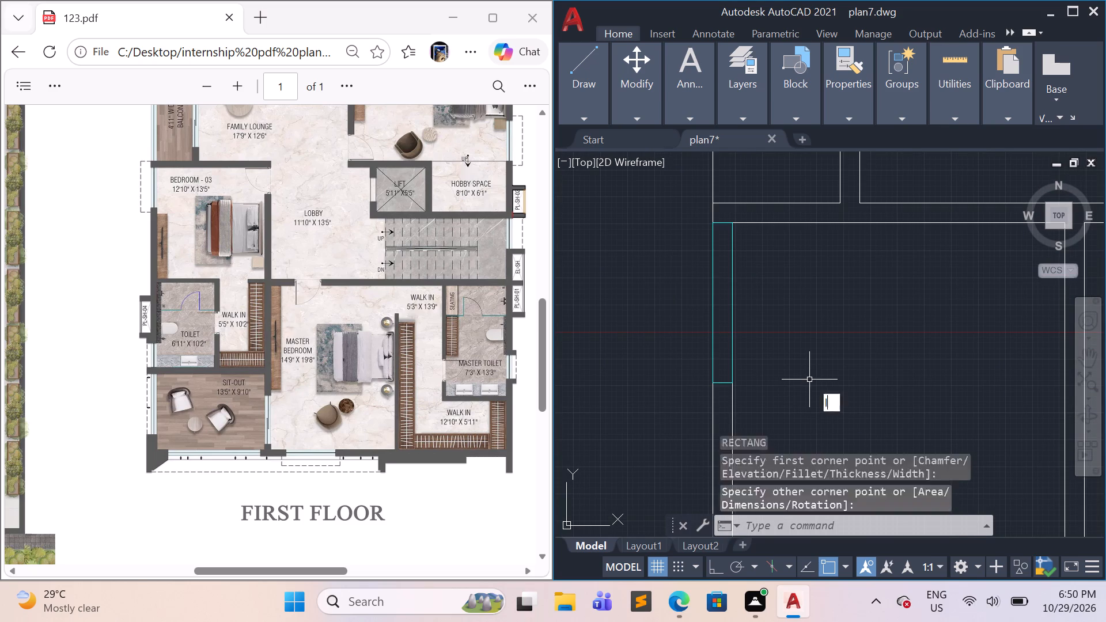
pyautogui.click(719, 385)
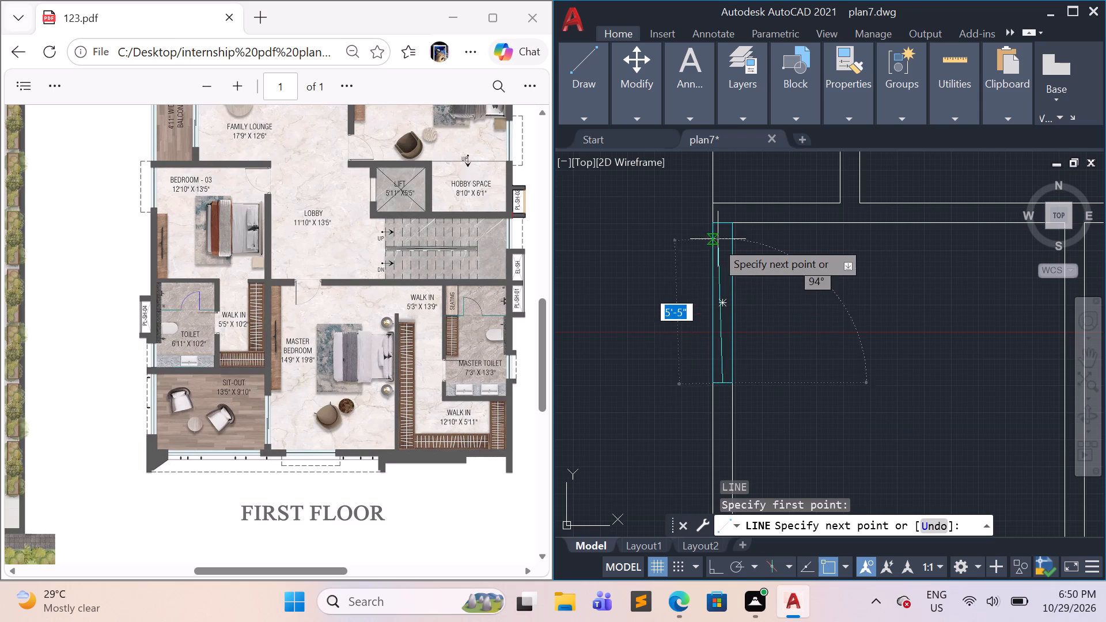
pyautogui.click(725, 221)
pyautogui.press('Escape')
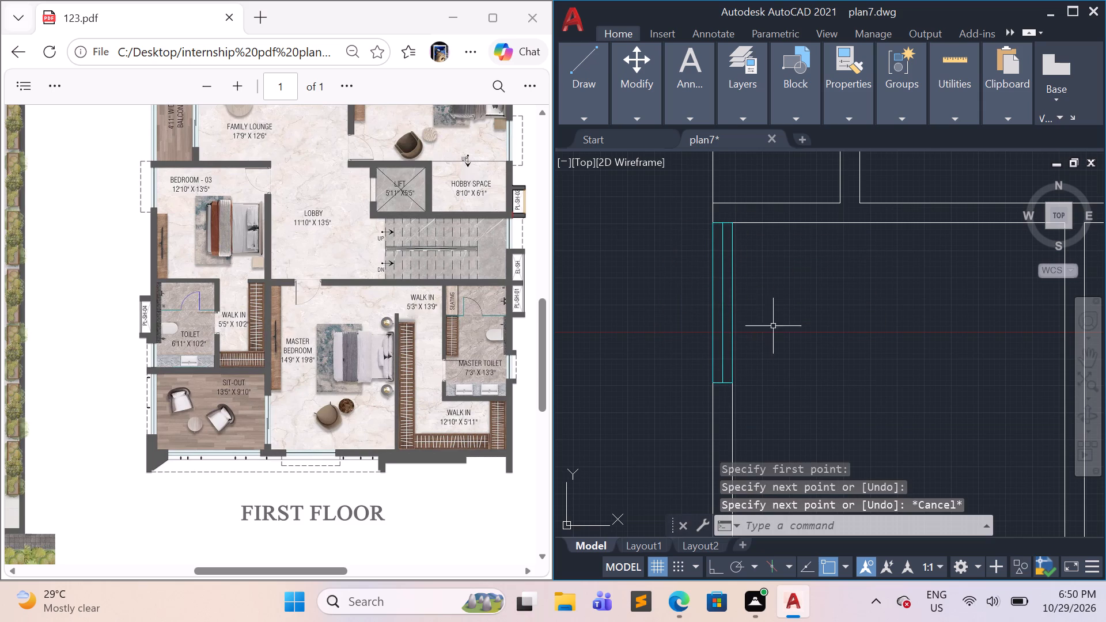
# Draw a cyan window rectangle across the Balcony's west wall thickness, spanning from the Balcony's north inner edge to its south inner edge.
pyautogui.moveTo(810, 354); pyautogui.dragTo(804, 421, button='middle')
pyautogui.scroll(-2, 804, 418)
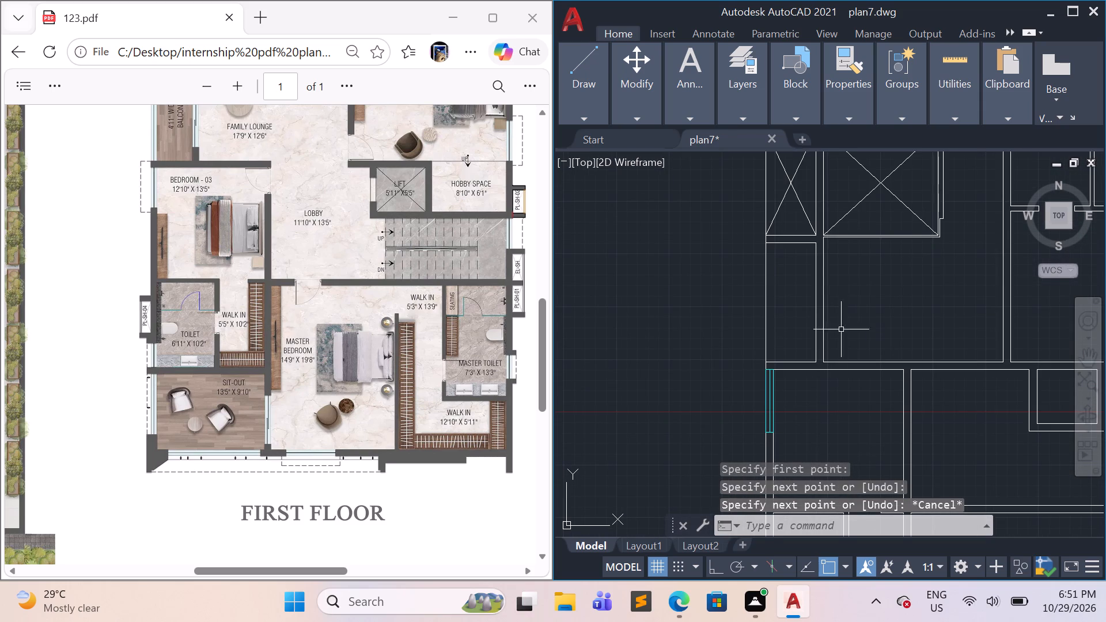
pyautogui.scroll(3, 415, 393)
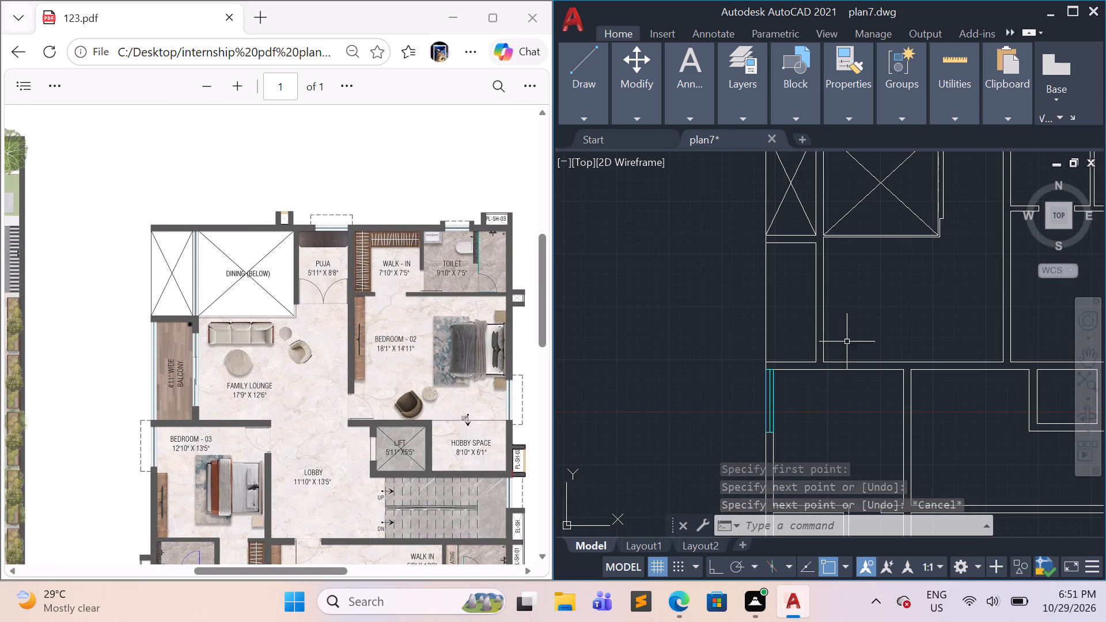
pyautogui.scroll(1, 880, 313)
pyautogui.moveTo(886, 332); pyautogui.dragTo(870, 416, button='middle')
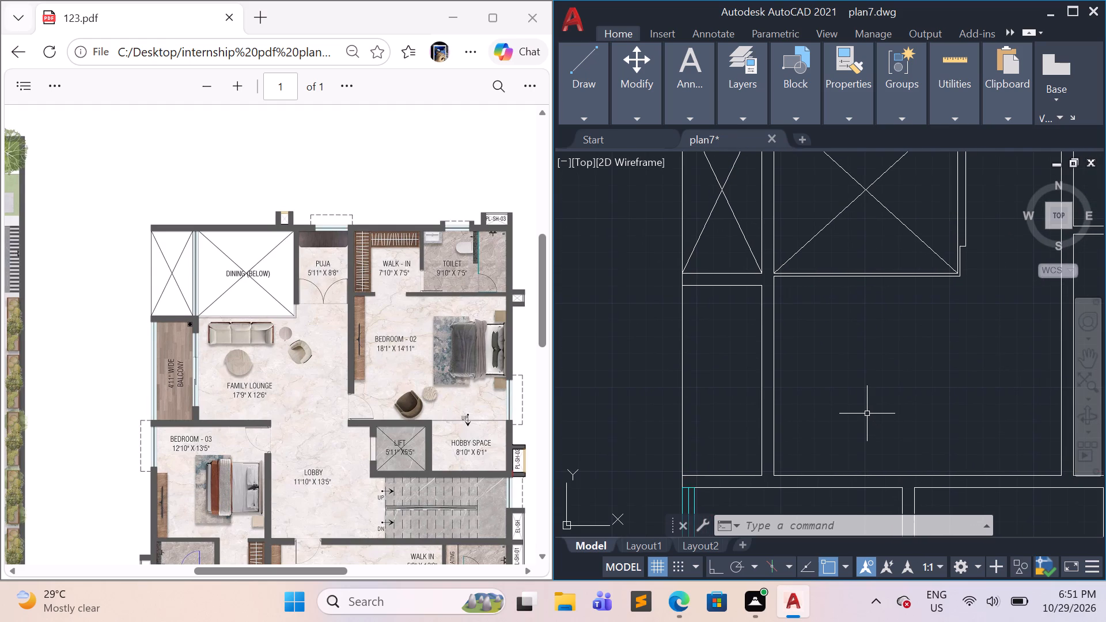
pyautogui.write('rec')
pyautogui.press('Return')
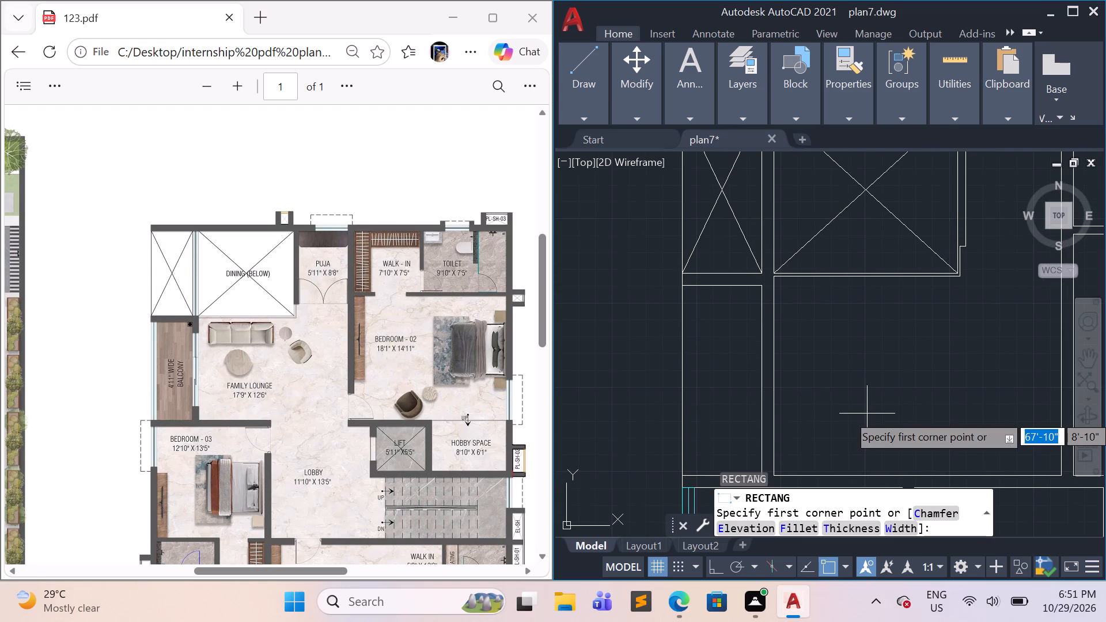
pyautogui.click(680, 286)
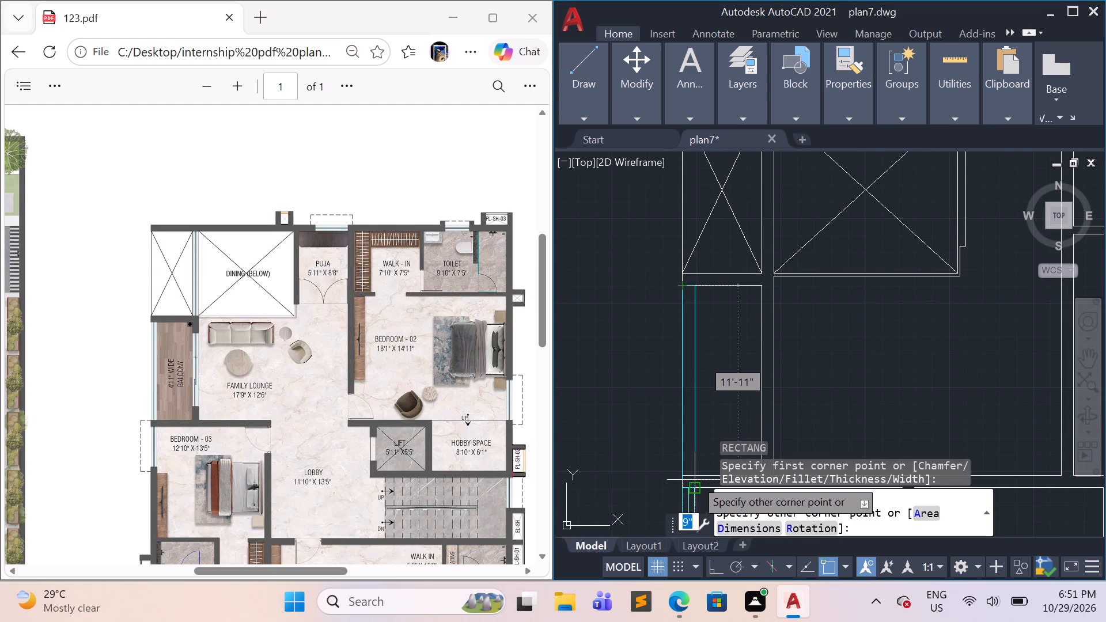
pyautogui.click(694, 474)
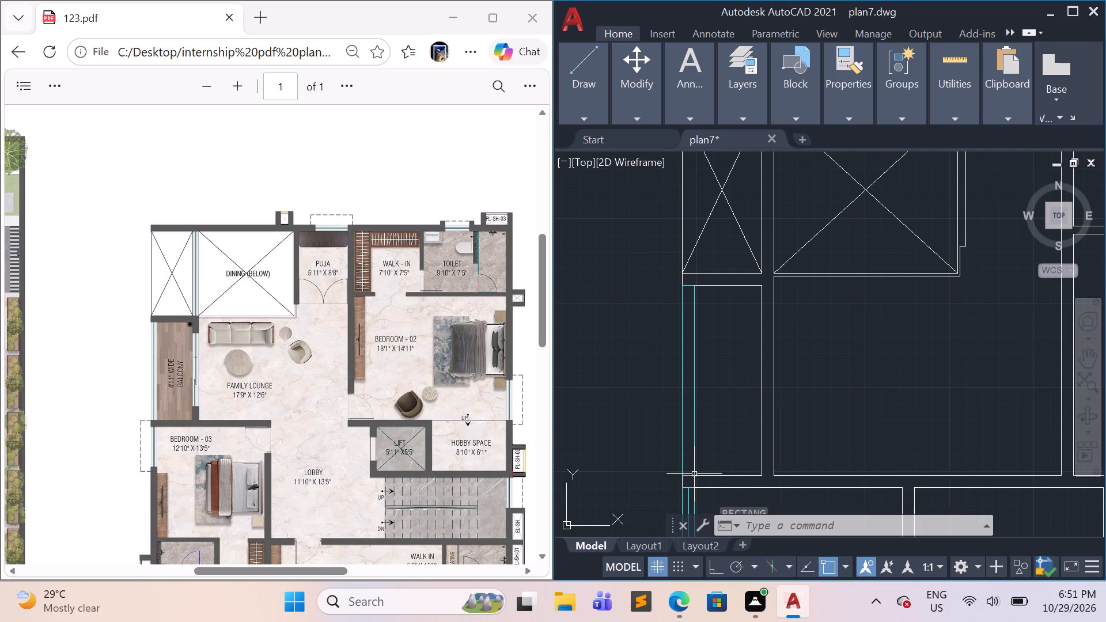
pyautogui.press('Escape')
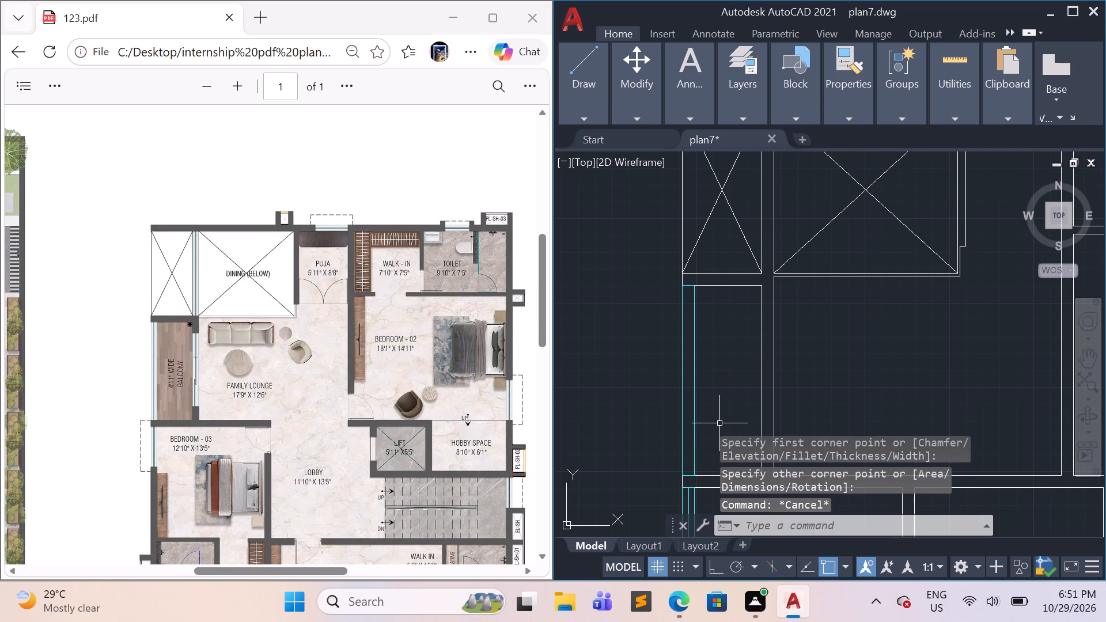
# Draw a lengthwise centre line between the end midpoints of the Balcony's west window.
pyautogui.moveTo(734, 384); pyautogui.dragTo(714, 336, button='middle')
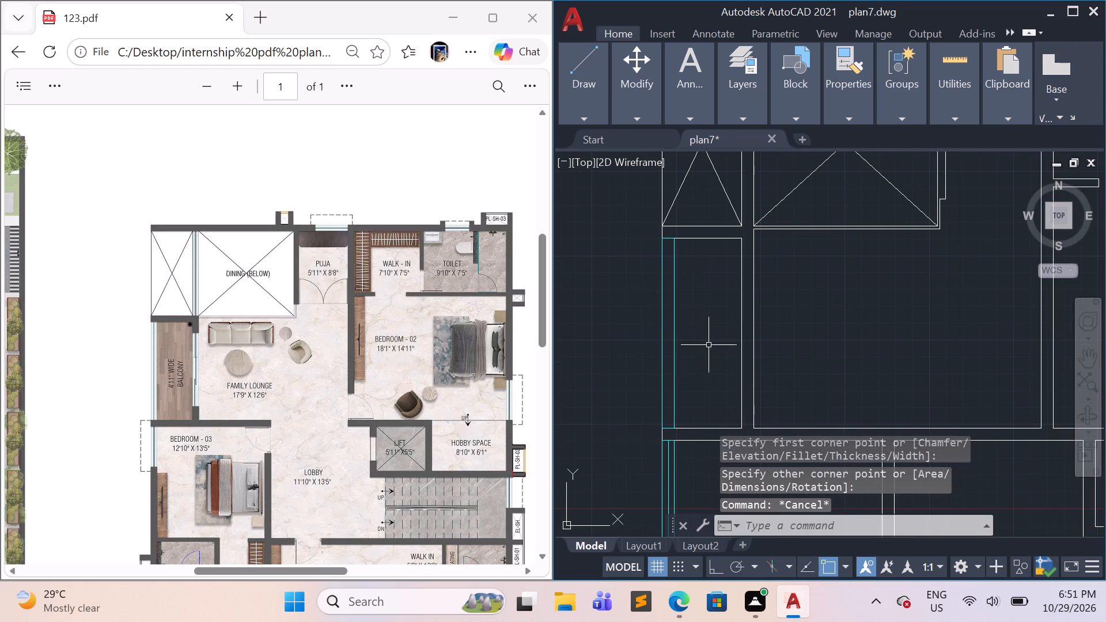
pyautogui.press('l')
pyautogui.press('Return')
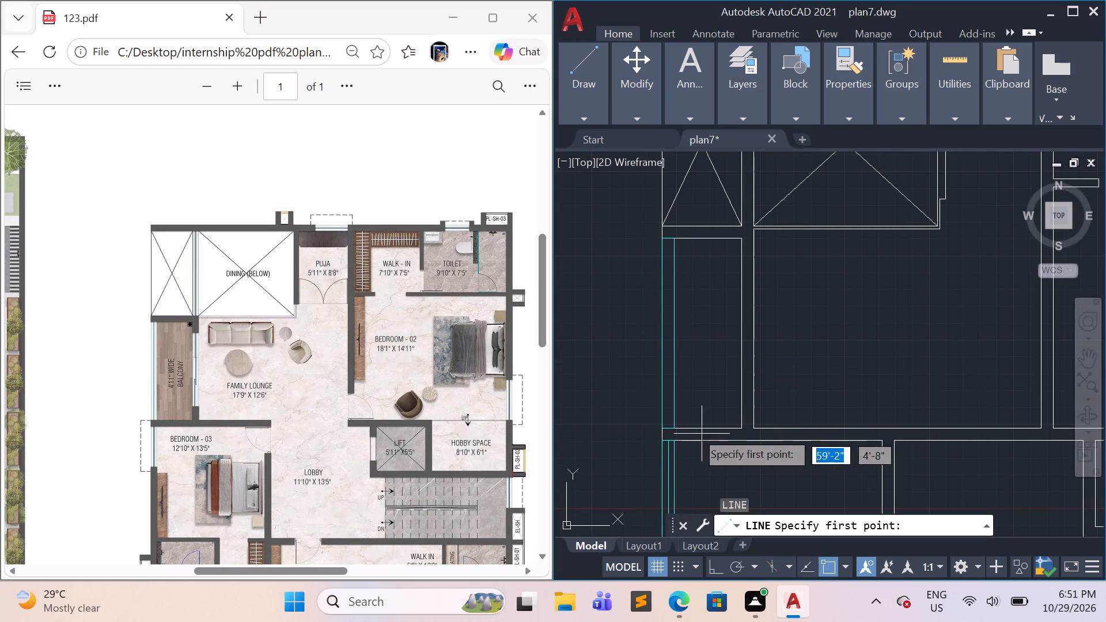
pyautogui.scroll(2, 663, 424)
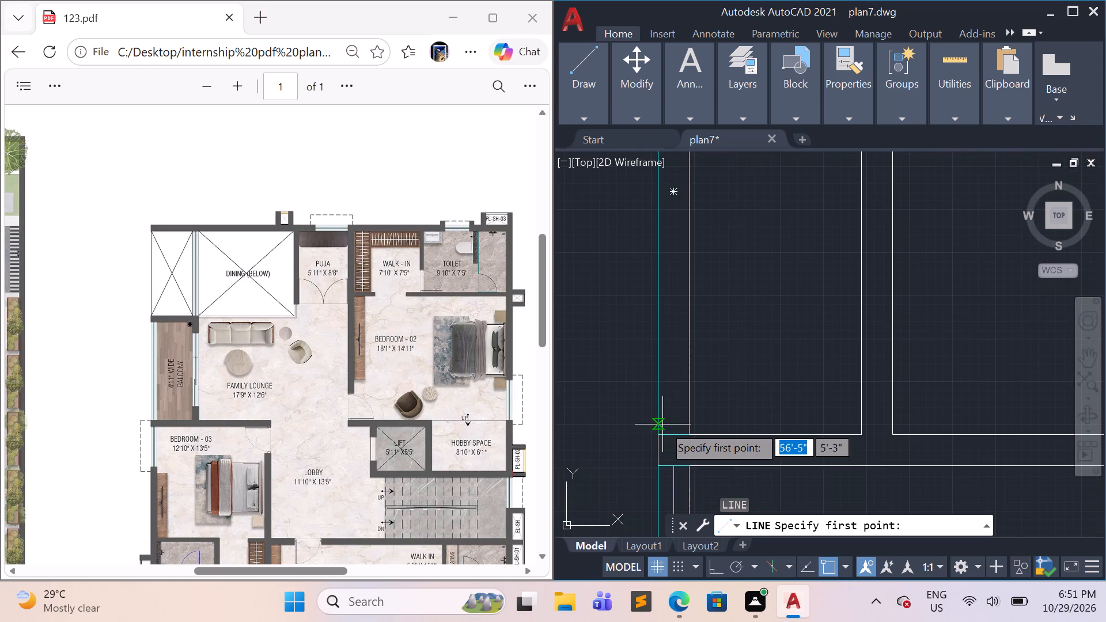
pyautogui.click(675, 431)
pyautogui.scroll(-2, 677, 350)
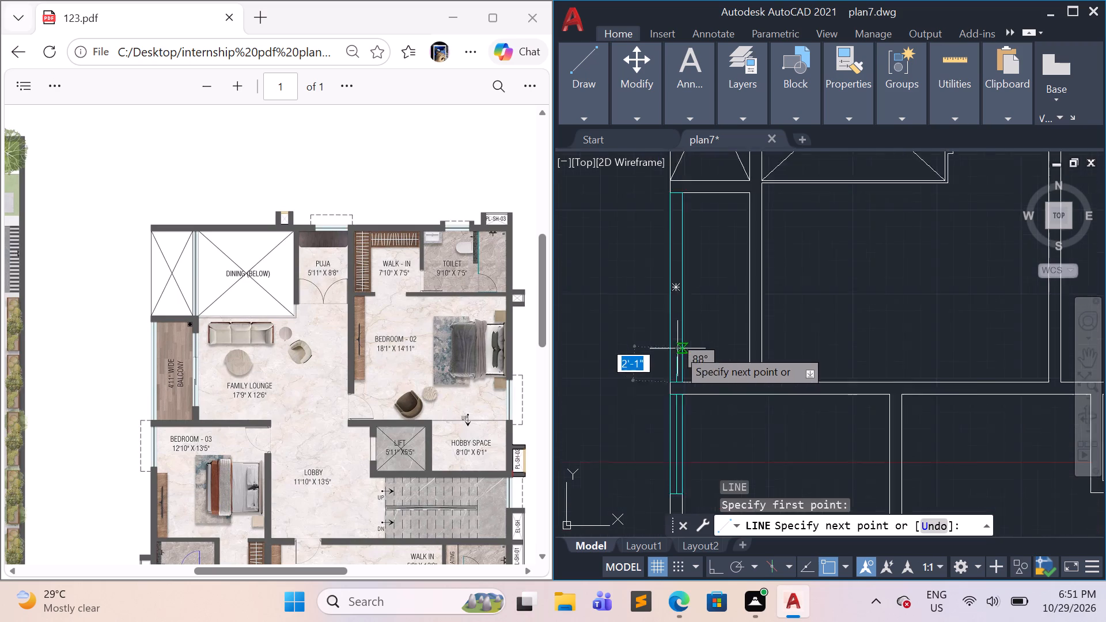
pyautogui.scroll(-1, 677, 348)
pyautogui.scroll(3, 673, 246)
pyautogui.click(684, 252)
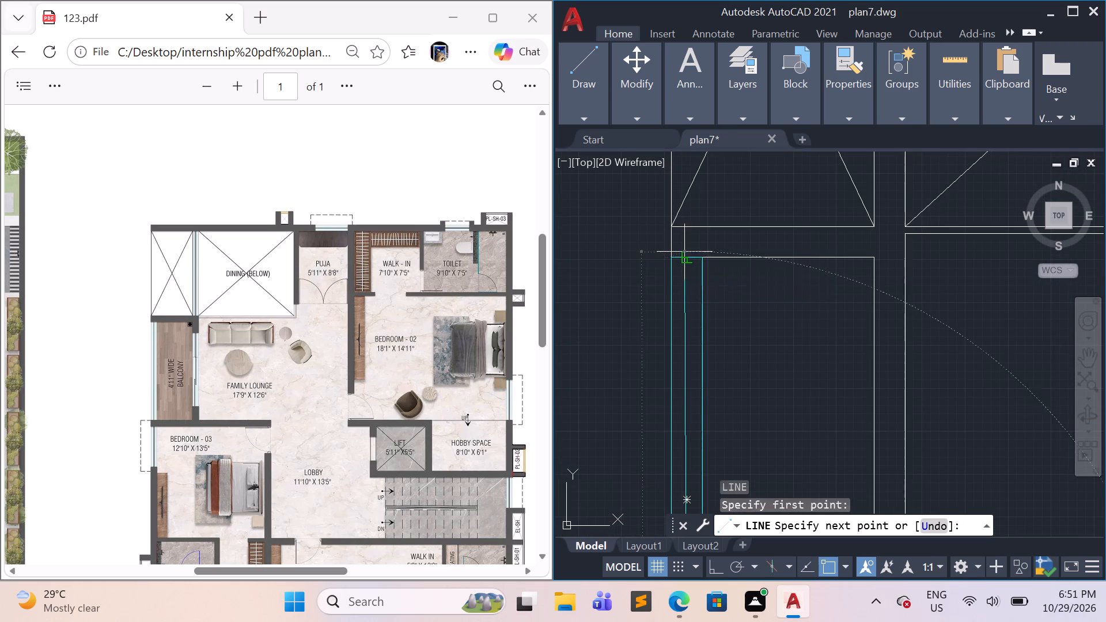
pyautogui.press('Escape')
# Draw a cyan window rectangle about 8'-10" long across the wall between the Balcony and the Family Lounge.
pyautogui.scroll(-2, 762, 374)
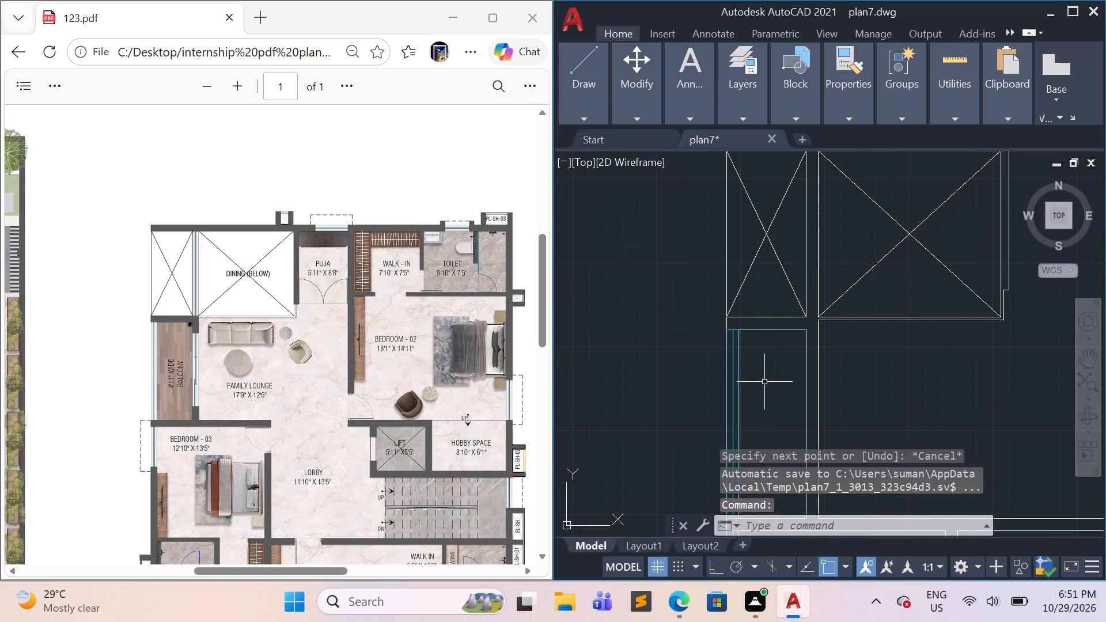
pyautogui.moveTo(764, 382); pyautogui.dragTo(664, 310, button='middle')
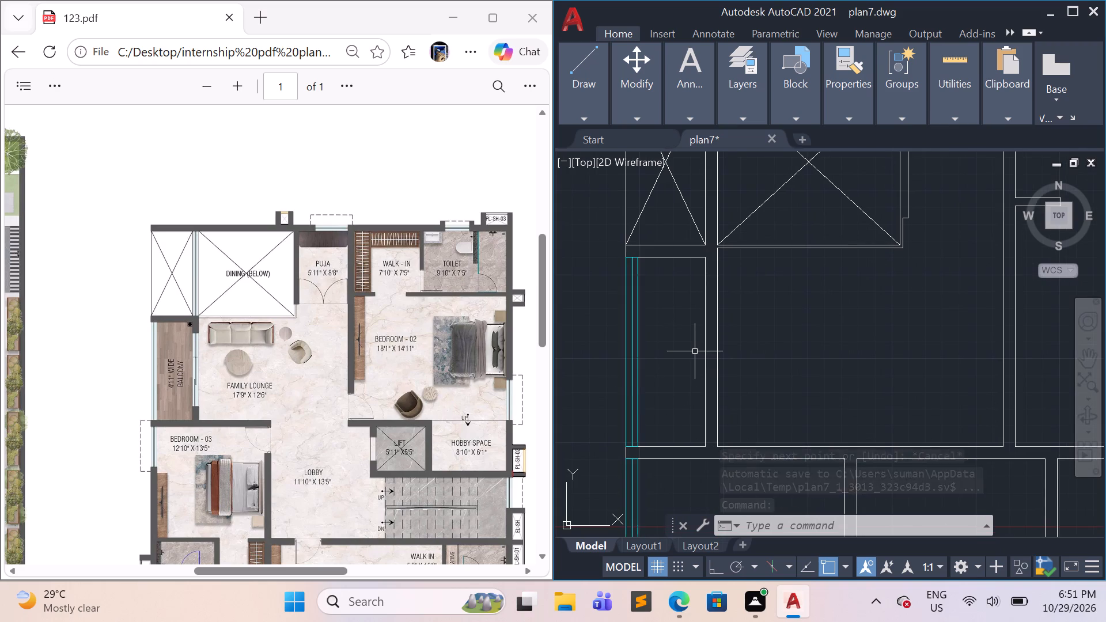
pyautogui.write('rec')
pyautogui.press('Return')
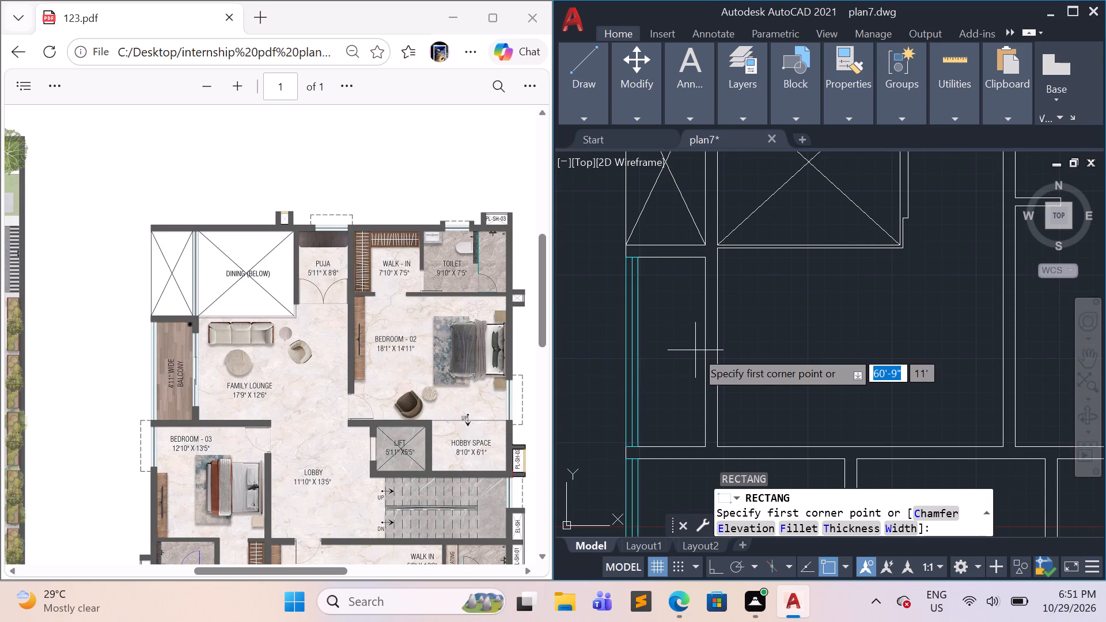
pyautogui.click(706, 284)
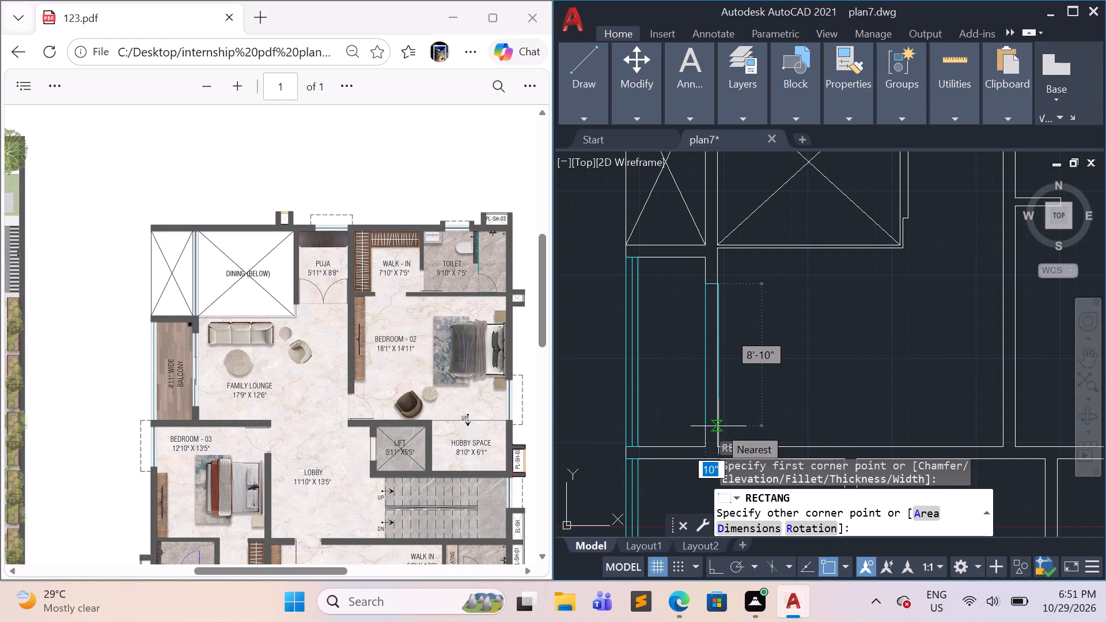
pyautogui.click(718, 426)
pyautogui.press('Escape')
pyautogui.press('Escape')
pyautogui.press('Escape')
pyautogui.press('Escape')
pyautogui.press('Escape')
pyautogui.press('Escape')
pyautogui.press('Escape')
pyautogui.press('Escape')
pyautogui.press('Escape')
pyautogui.press('Escape')
pyautogui.press('Escape')
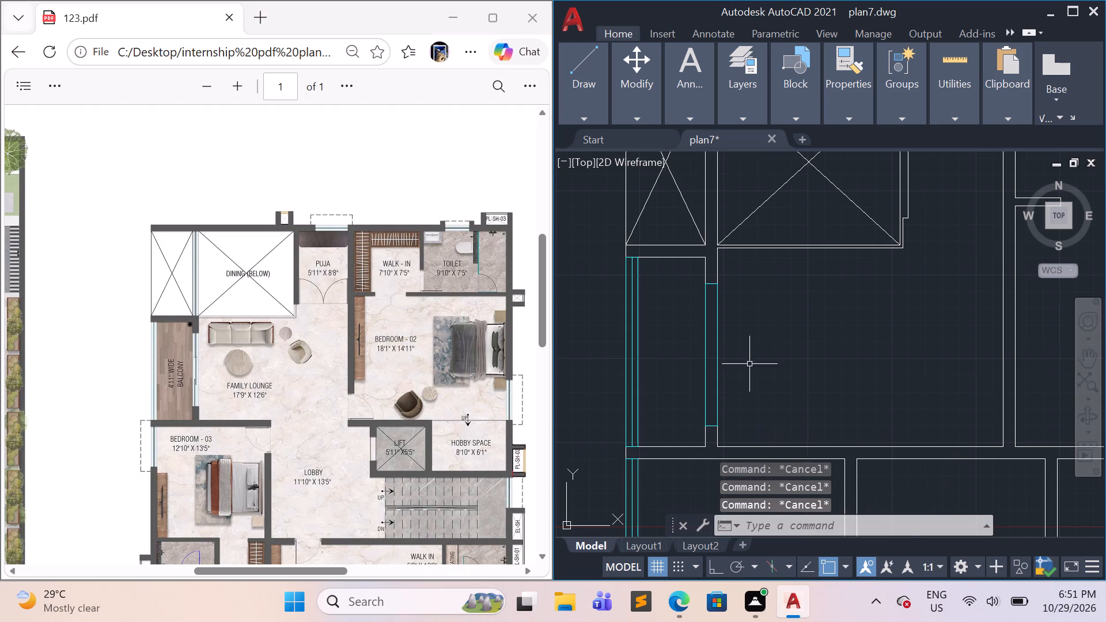
# Draw a lengthwise centre line between the end midpoints of the window separating the Balcony and the Family Lounge.
pyautogui.scroll(1, 732, 344)
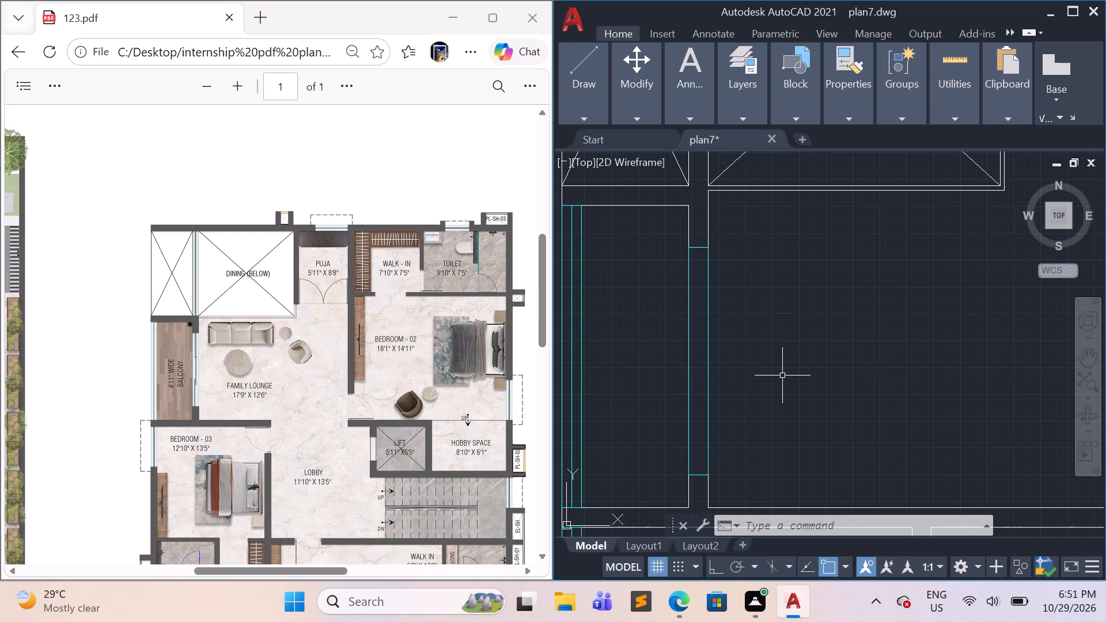
pyautogui.press('l')
pyautogui.press('Return')
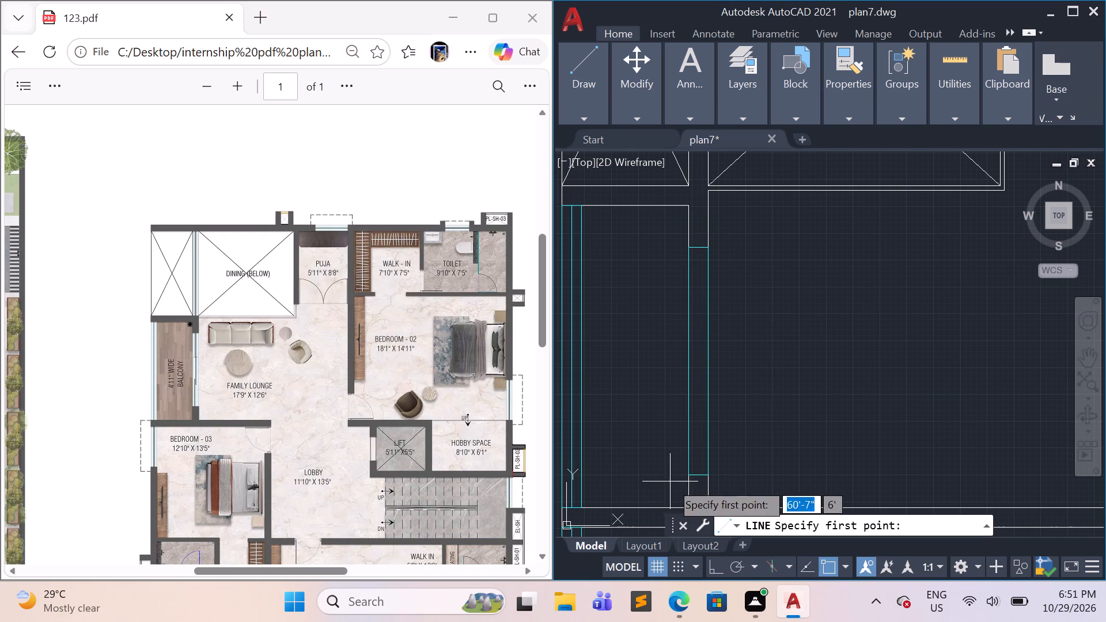
pyautogui.click(700, 473)
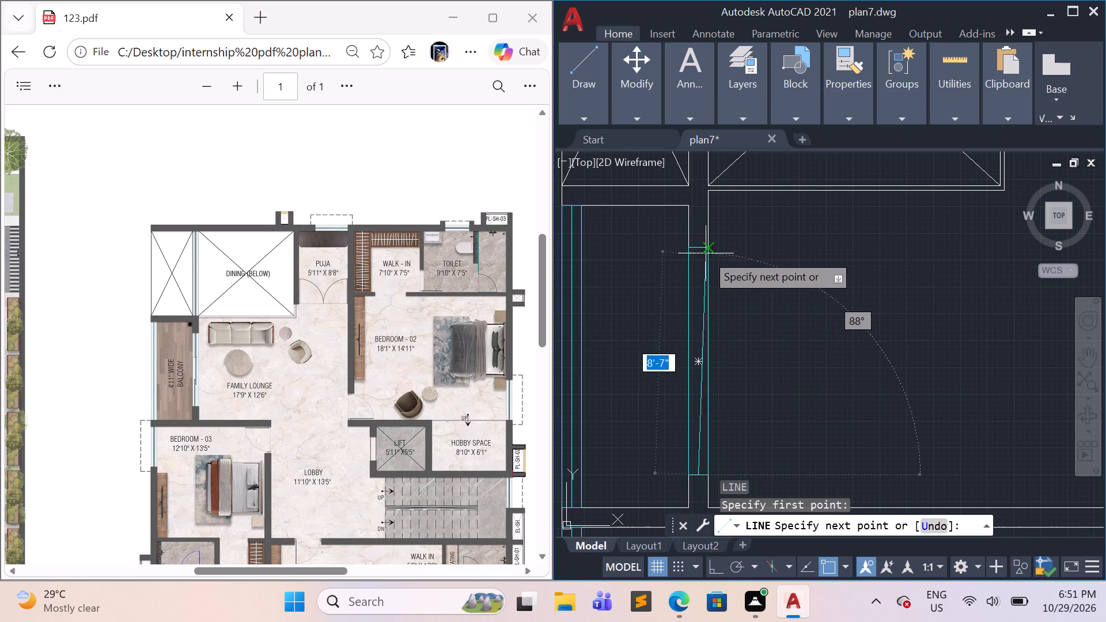
pyautogui.click(700, 247)
pyautogui.press('Escape')
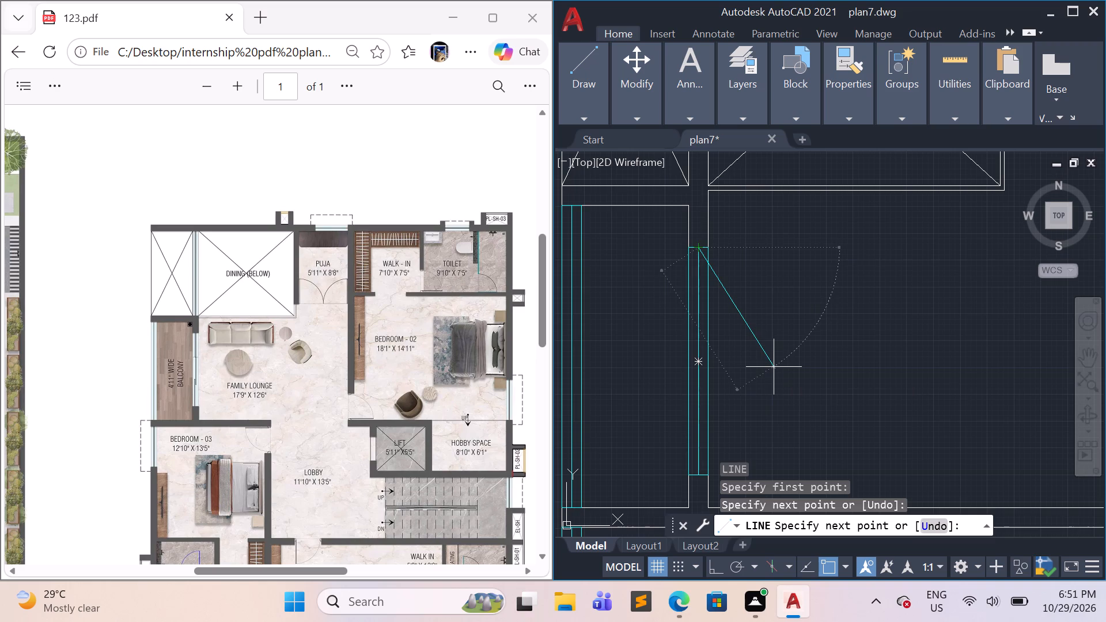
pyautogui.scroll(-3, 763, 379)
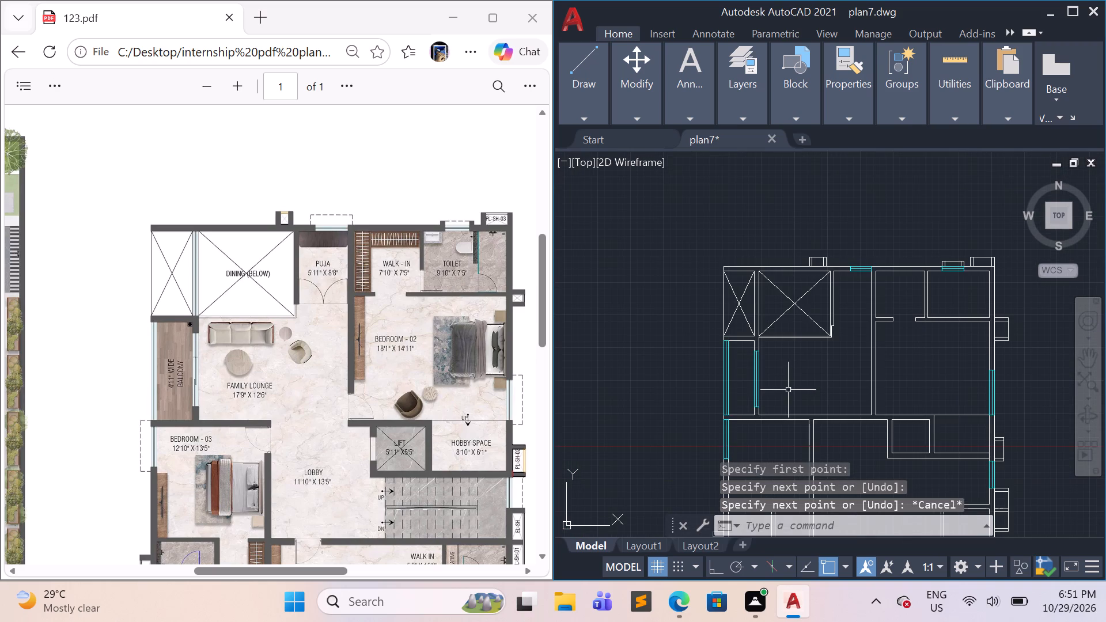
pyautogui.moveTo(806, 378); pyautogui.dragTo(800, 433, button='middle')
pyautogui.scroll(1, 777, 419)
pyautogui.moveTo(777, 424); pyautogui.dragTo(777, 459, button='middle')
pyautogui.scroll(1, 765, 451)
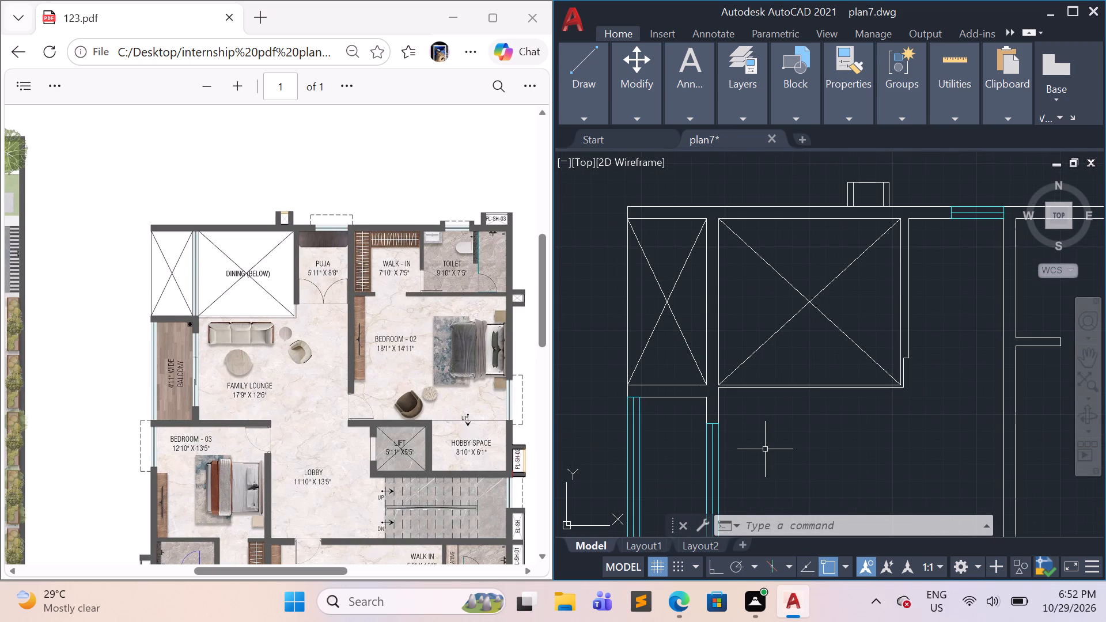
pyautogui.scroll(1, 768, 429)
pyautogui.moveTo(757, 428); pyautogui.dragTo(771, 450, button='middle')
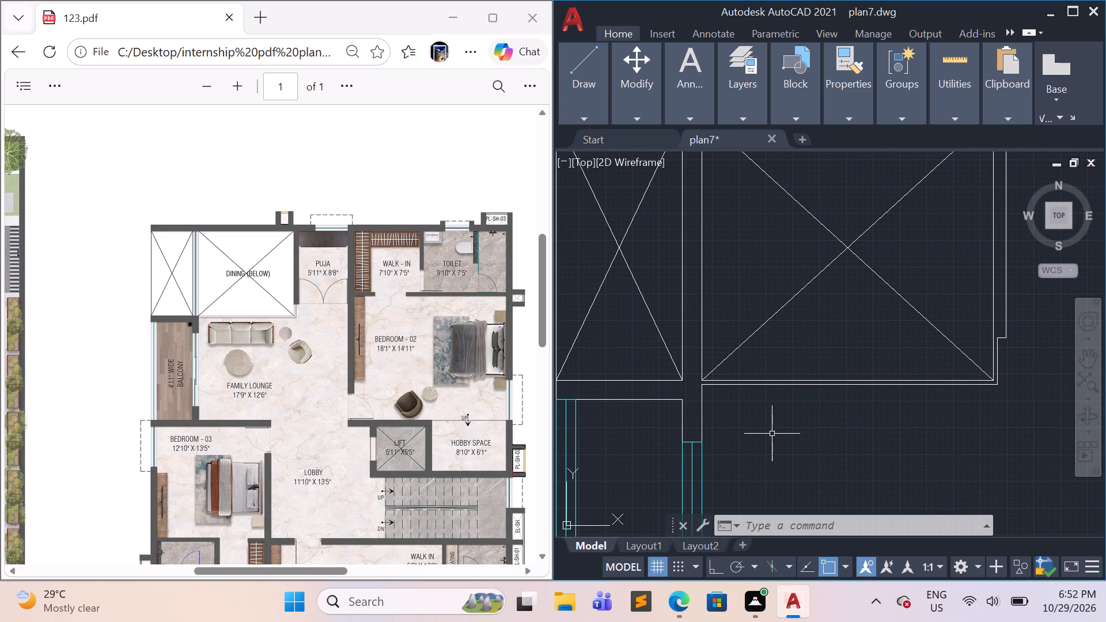
# Extend the south inner edge of the Dining (Below) void west across the wall to the narrow neighbouring void.
pyautogui.write('ex')
pyautogui.press('Return')
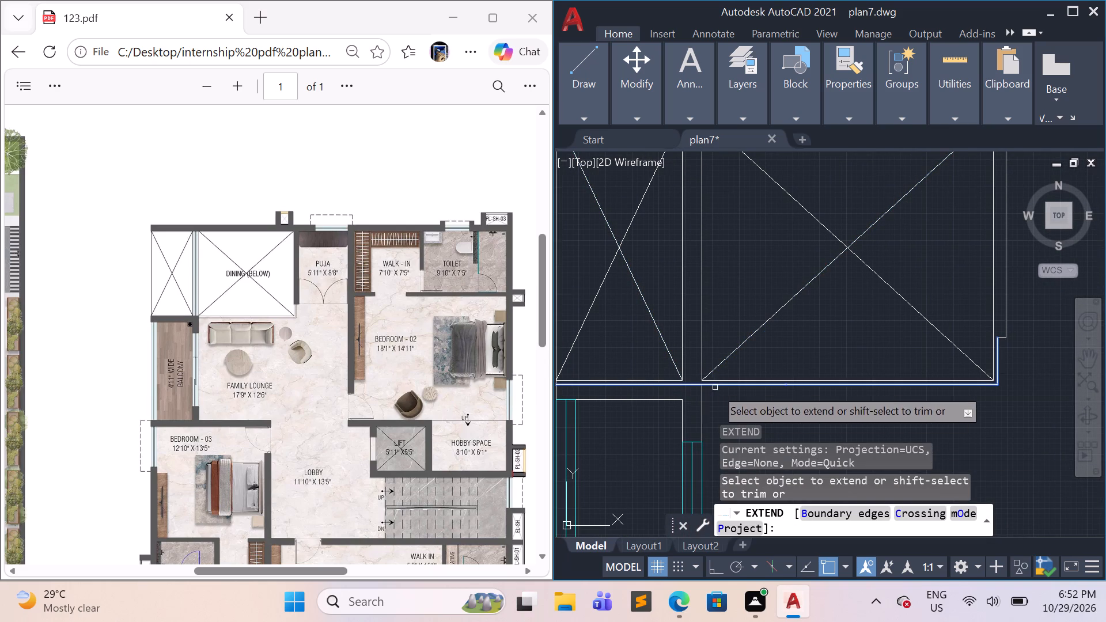
pyautogui.click(719, 380)
pyautogui.press('Escape')
pyautogui.press('Escape')
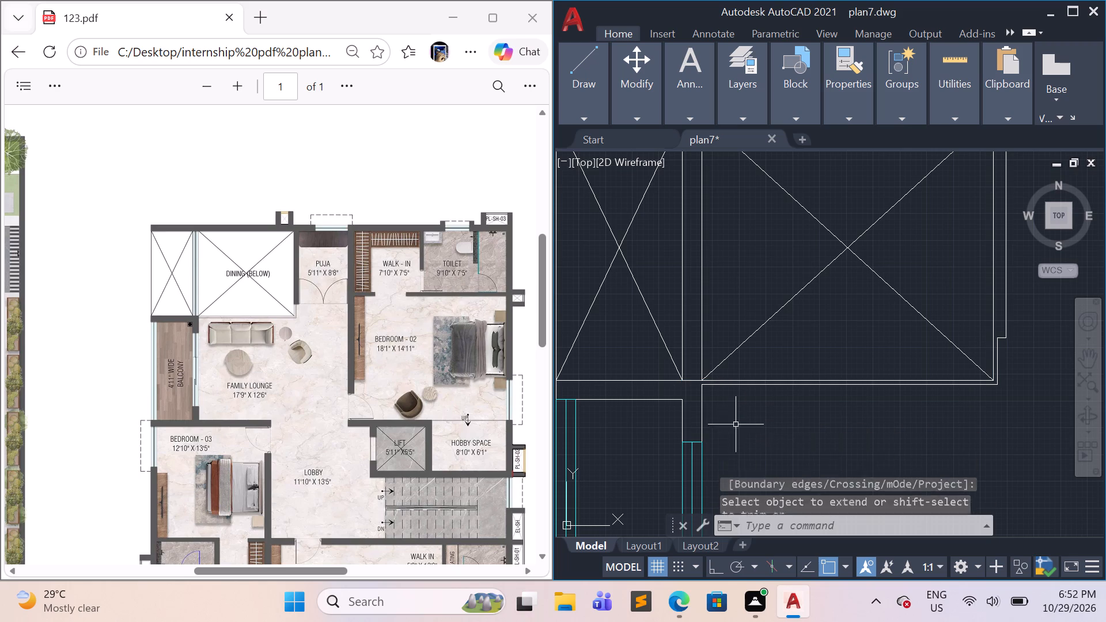
# Draw a cyan window rectangle about 9" by 10'-3" across the wall between the narrow west void and the Dining (Below) void.
pyautogui.moveTo(763, 417); pyautogui.dragTo(793, 443, button='middle')
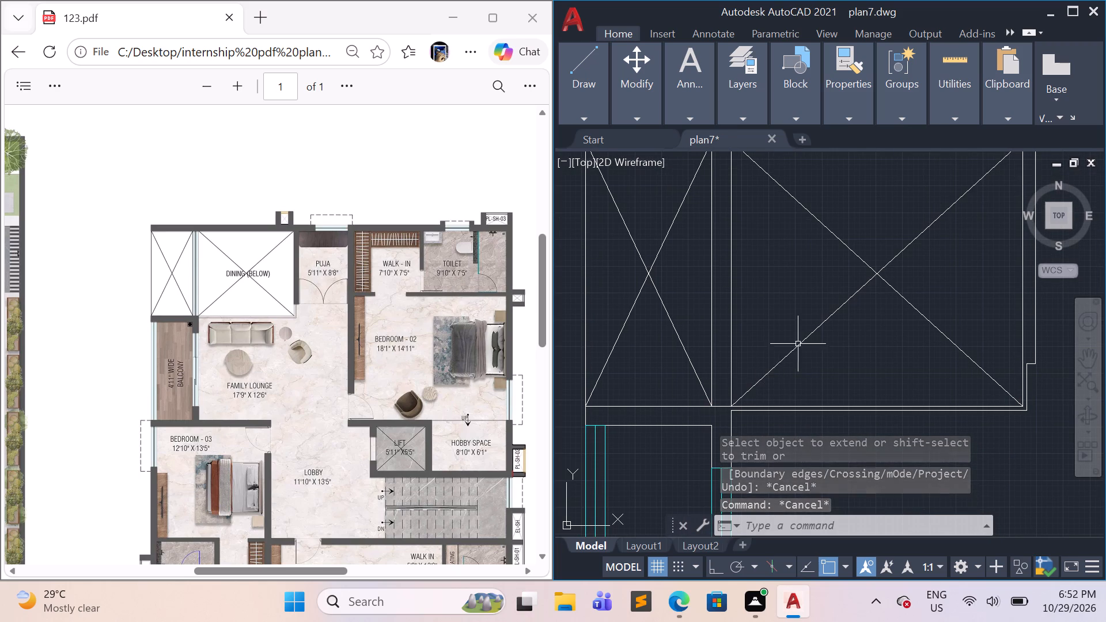
pyautogui.moveTo(777, 320); pyautogui.dragTo(792, 384, button='middle')
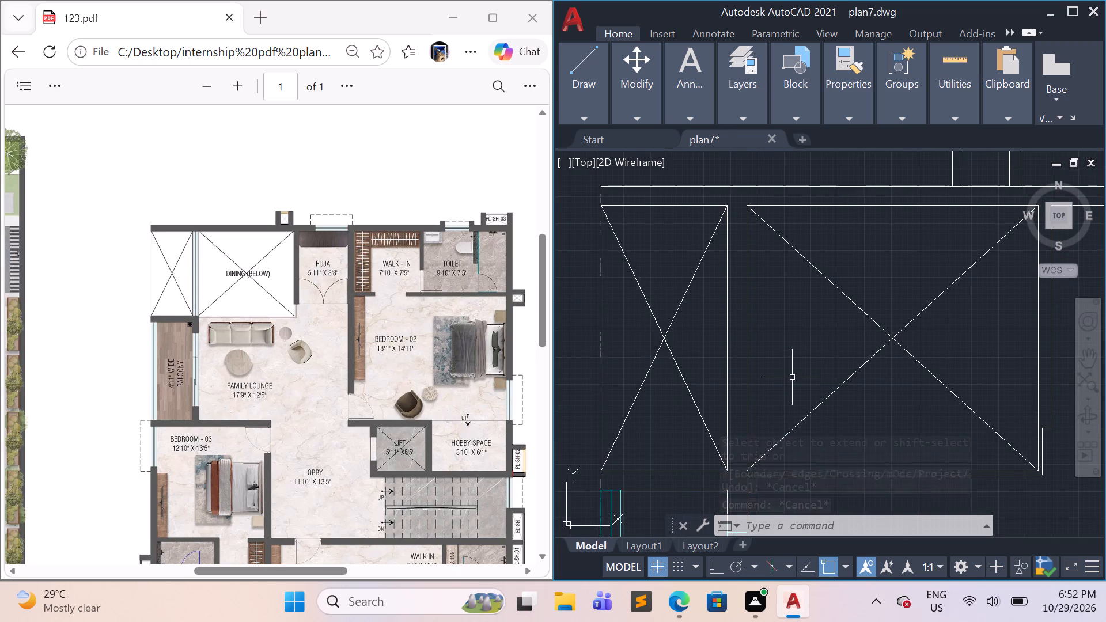
pyautogui.write('rec')
pyautogui.press('Return')
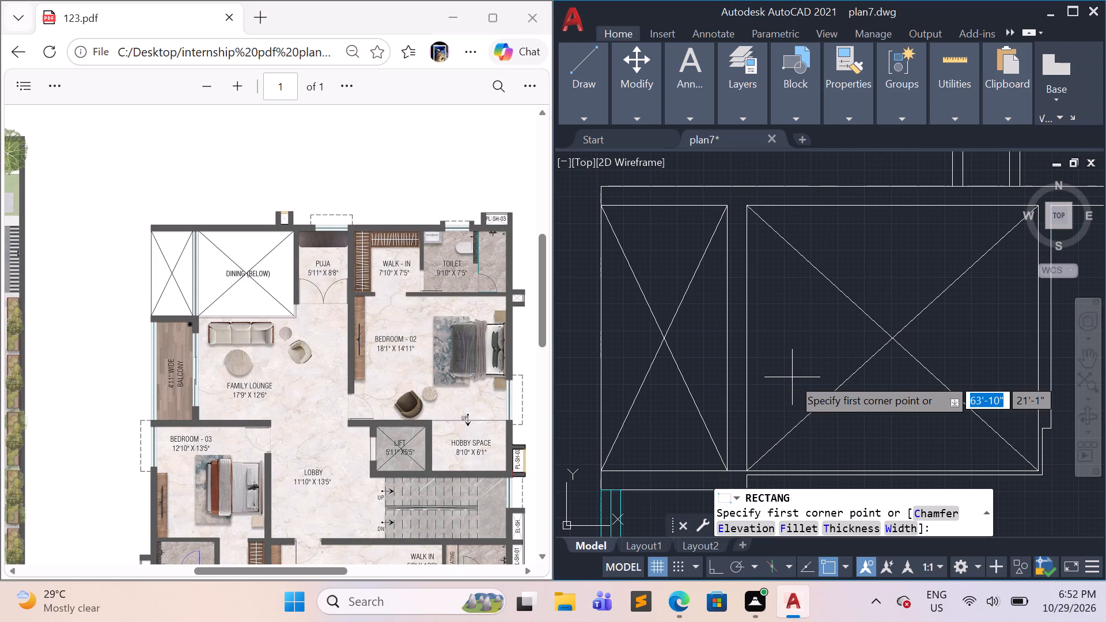
pyautogui.click(747, 466)
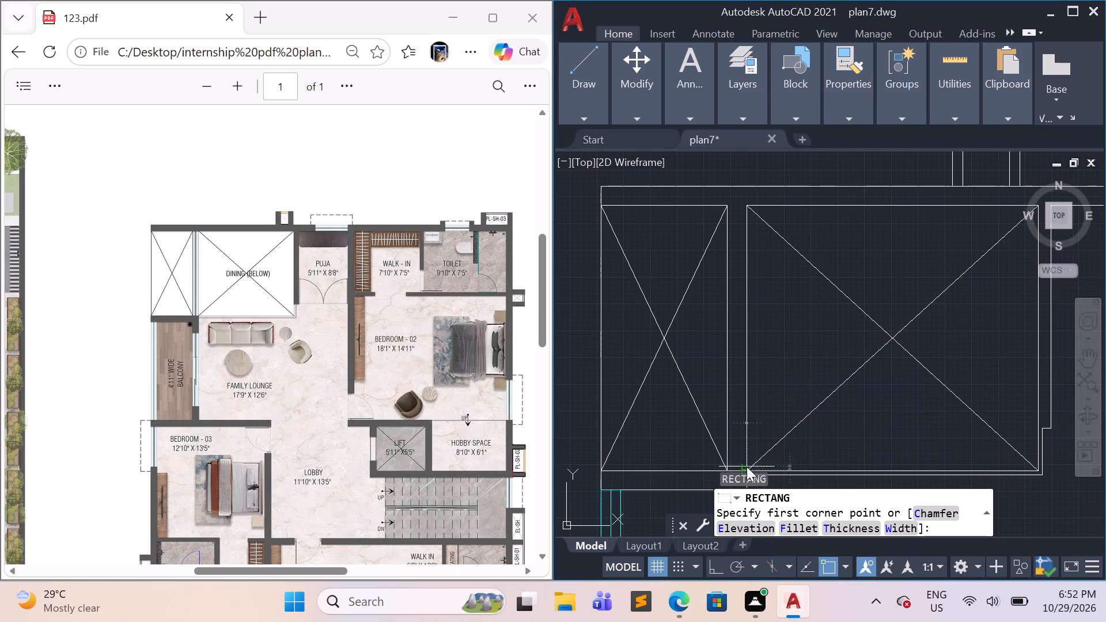
pyautogui.click(728, 205)
pyautogui.press('Escape')
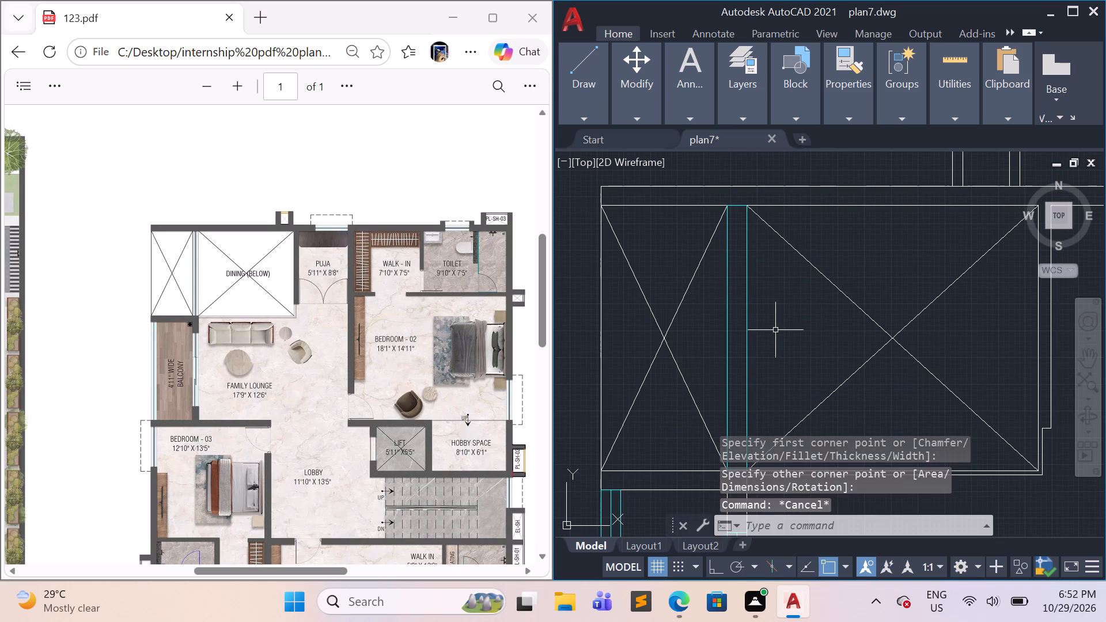
# Move the new window rectangle so its southeast corner meets the southwest corner of the Dining (Below) void.
pyautogui.moveTo(774, 329); pyautogui.dragTo(762, 281, button='middle')
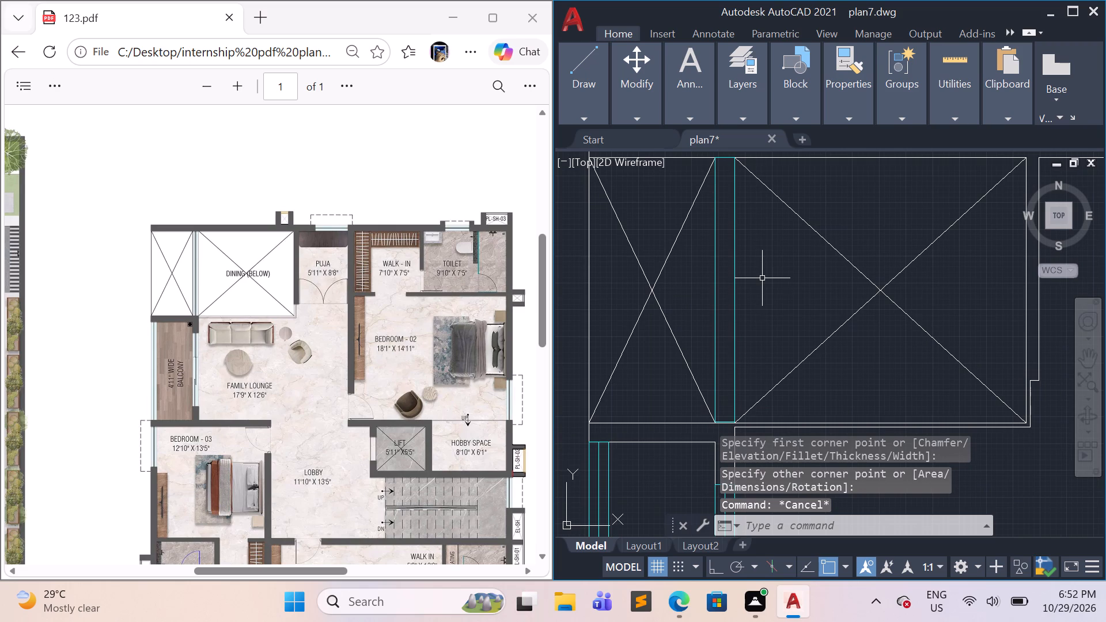
pyautogui.scroll(2, 747, 378)
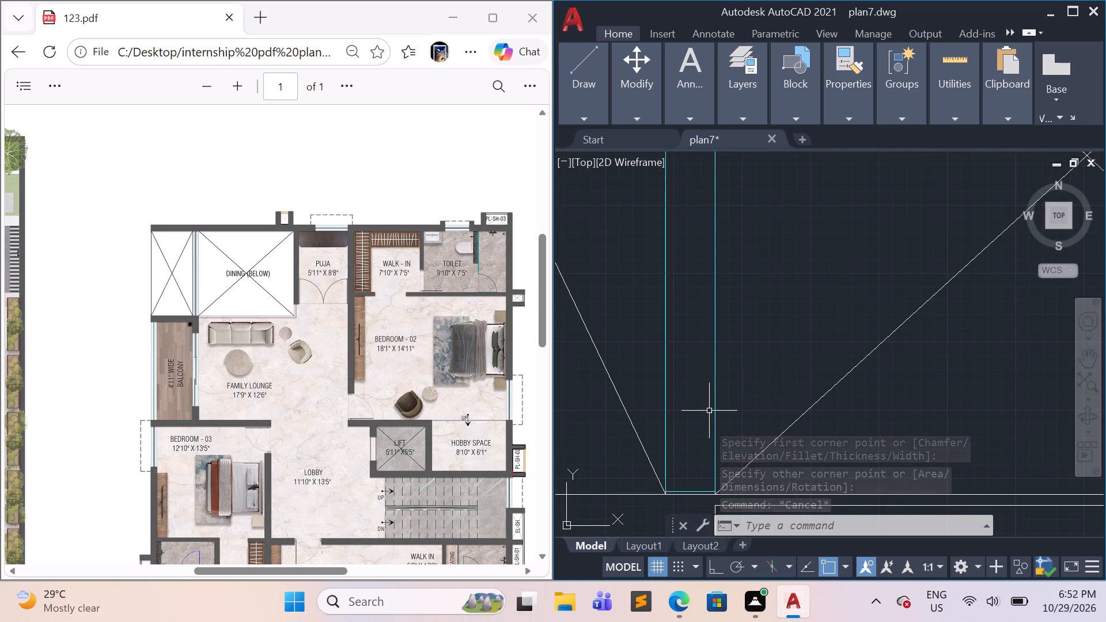
pyautogui.click(714, 385)
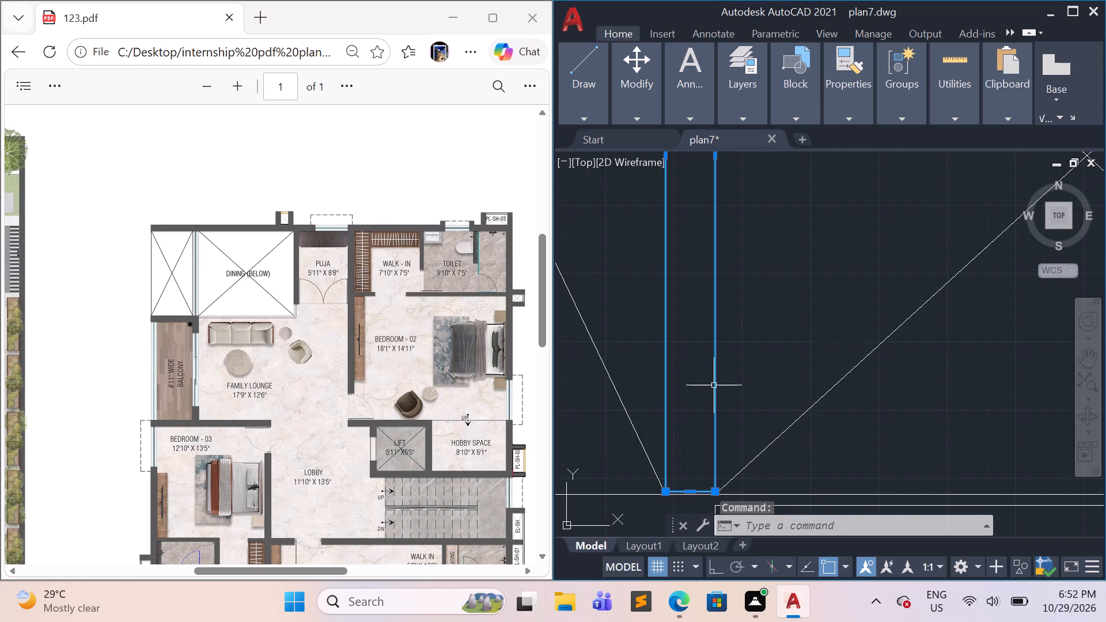
pyautogui.press('m')
pyautogui.press('Return')
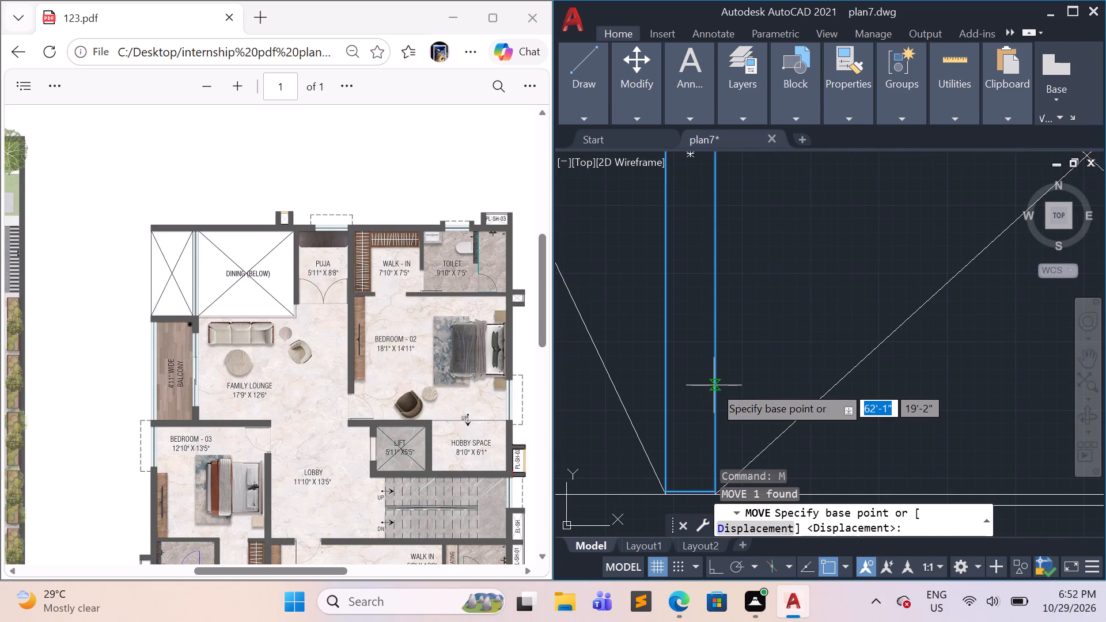
pyautogui.click(710, 490)
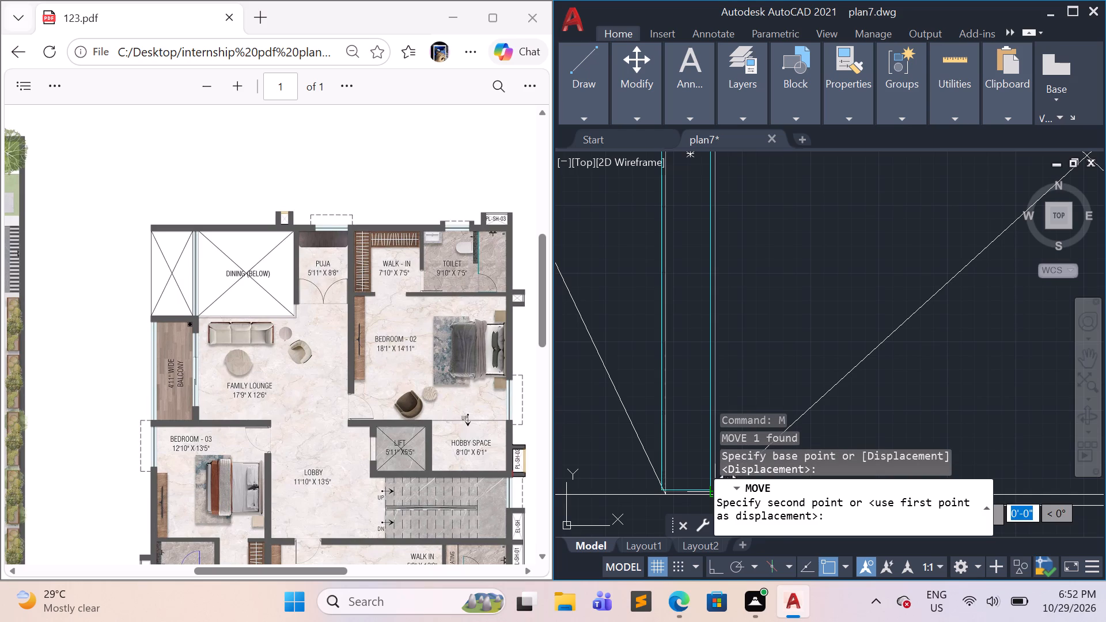
pyautogui.moveTo(771, 366); pyautogui.dragTo(781, 275, button='middle')
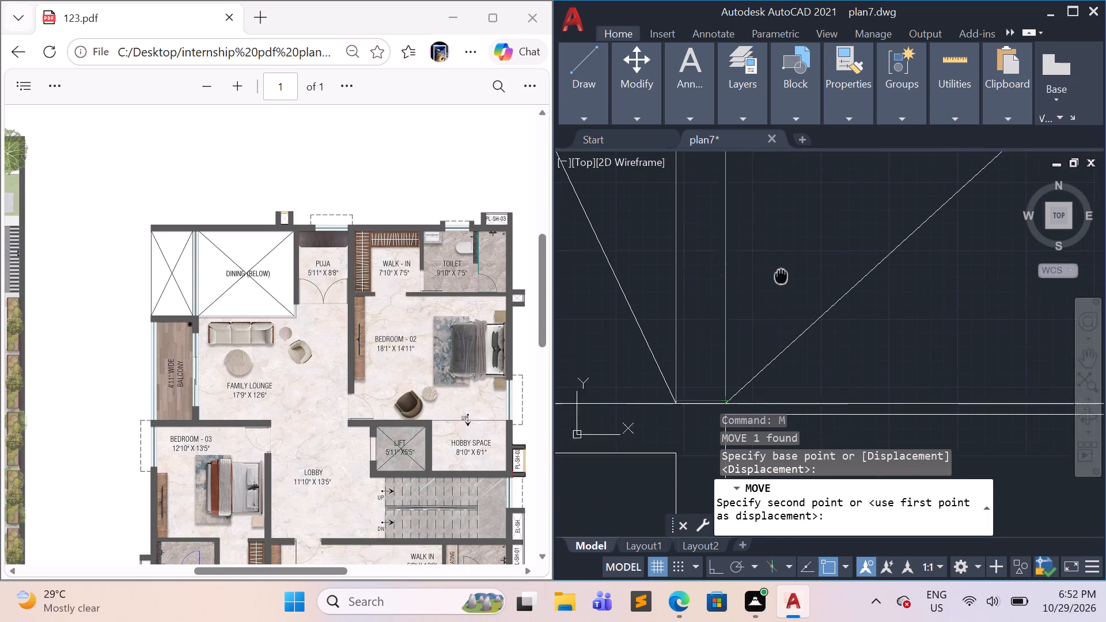
pyautogui.moveTo(781, 275); pyautogui.dragTo(781, 272, button='middle')
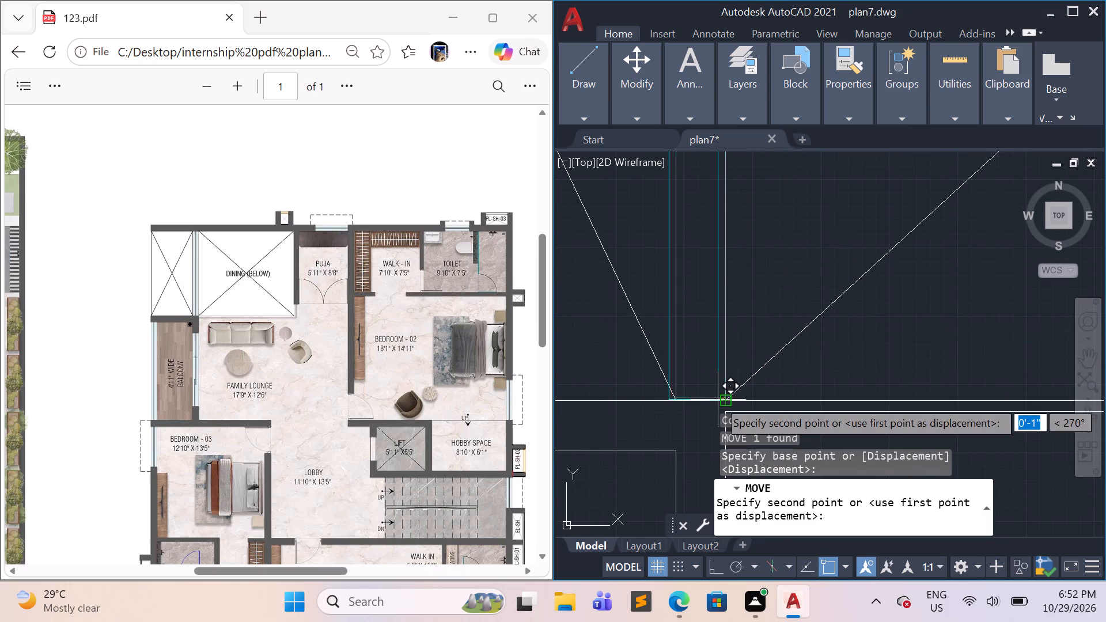
pyautogui.scroll(3, 718, 400)
pyautogui.click(748, 407)
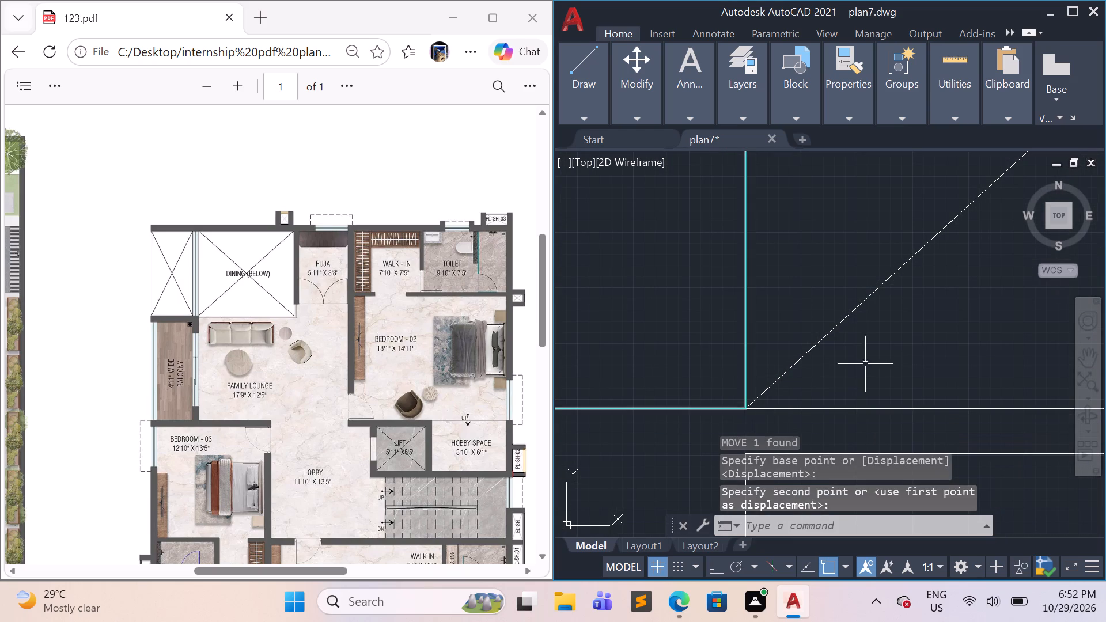
pyautogui.press('Escape')
# With Ortho on, stretch the window rectangle's north edge straight up to the north inner wall line of the Dining (Below) void.
pyautogui.scroll(-4, 824, 301)
pyautogui.moveTo(856, 272); pyautogui.dragTo(857, 296, button='middle')
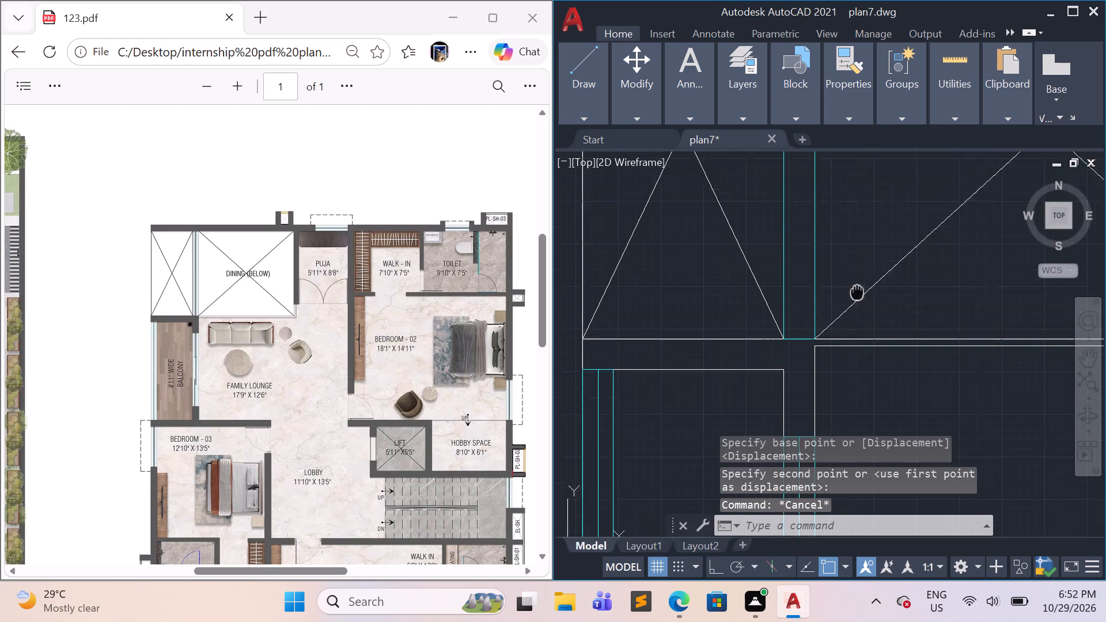
pyautogui.moveTo(857, 296); pyautogui.dragTo(810, 456, button='middle')
pyautogui.moveTo(817, 411); pyautogui.dragTo(817, 427, button='middle')
pyautogui.scroll(-1, 841, 323)
pyautogui.moveTo(841, 325); pyautogui.dragTo(825, 420, button='middle')
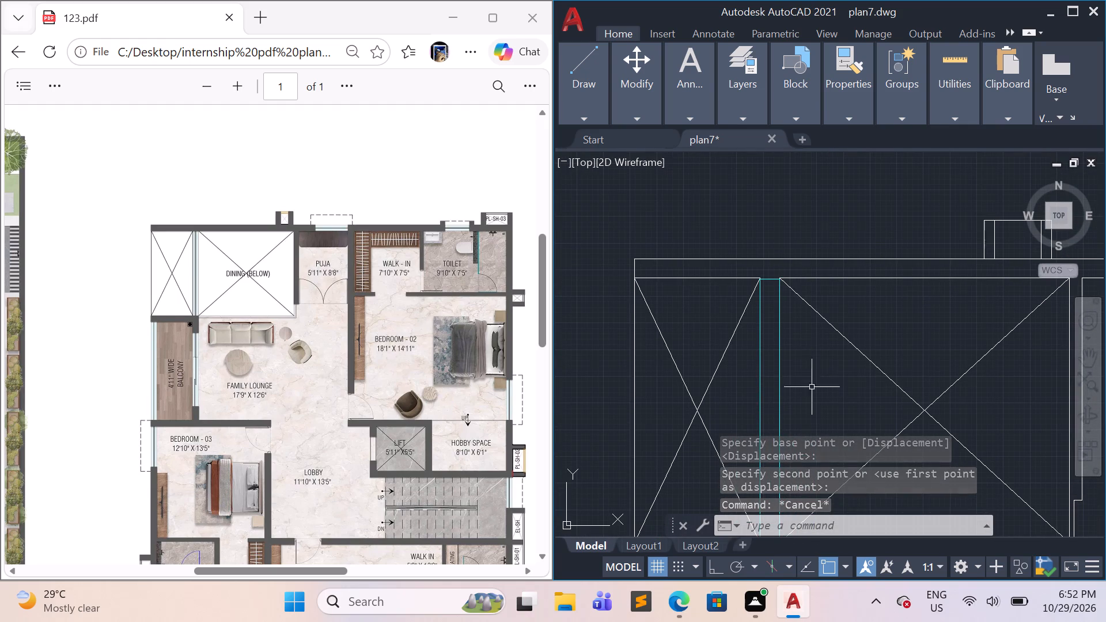
pyautogui.scroll(2, 787, 303)
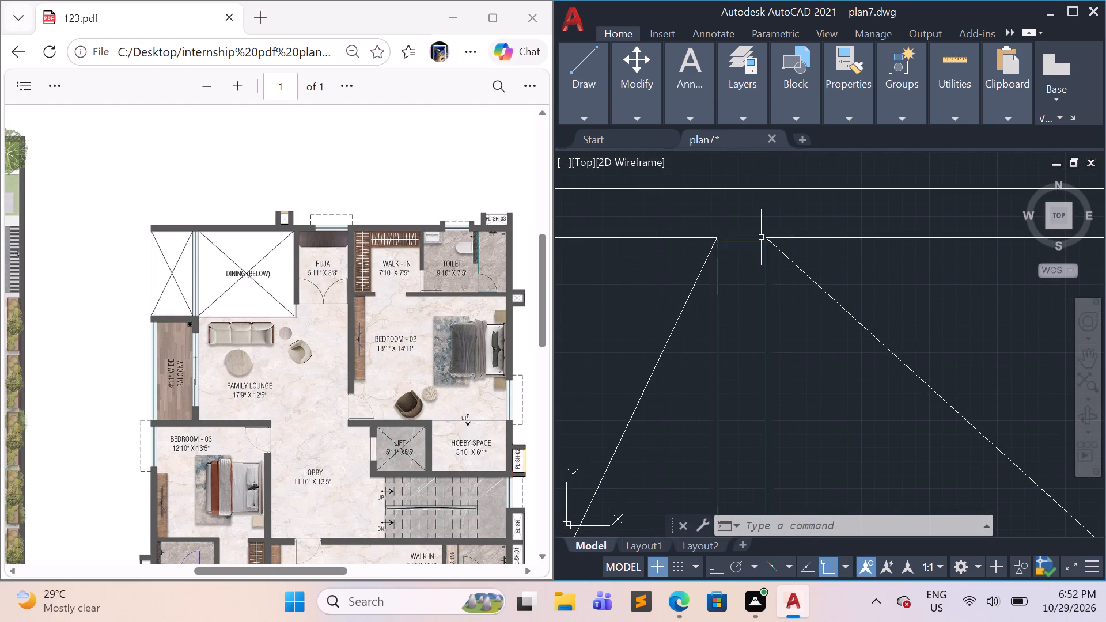
pyautogui.scroll(3, 766, 243)
pyautogui.click(761, 229)
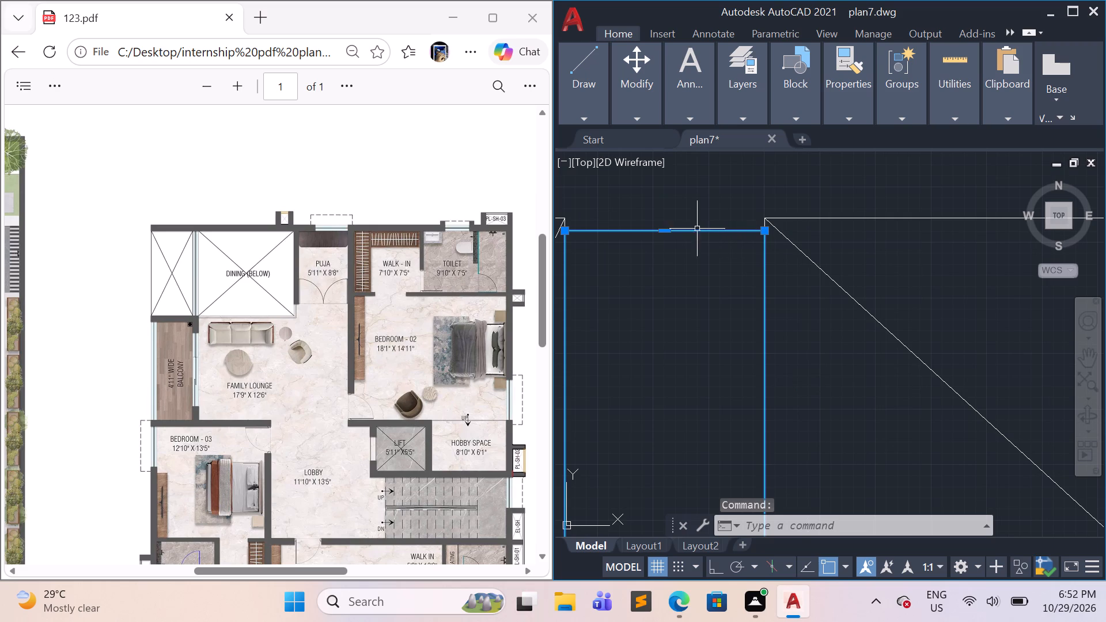
pyautogui.click(662, 233)
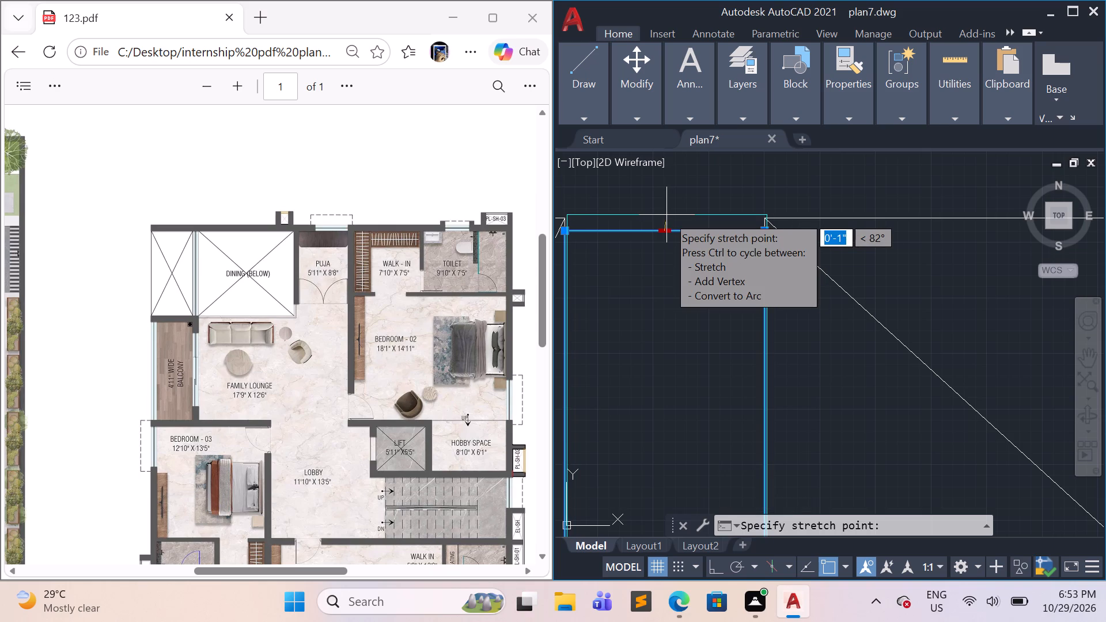
pyautogui.press('8')
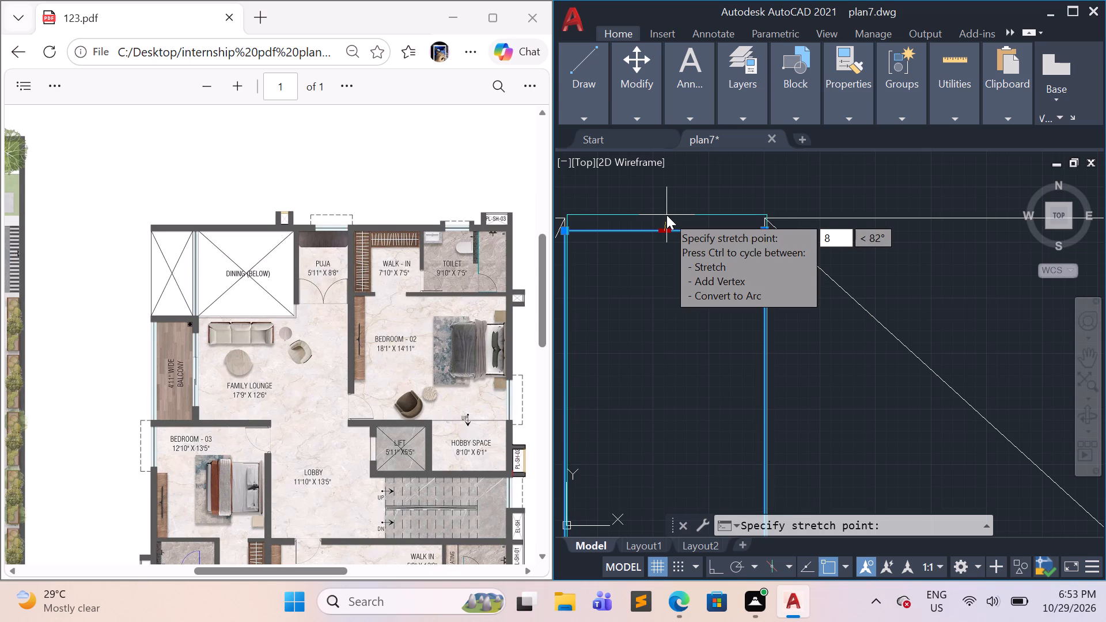
pyautogui.press('BackSpace')
pyautogui.press('F8')
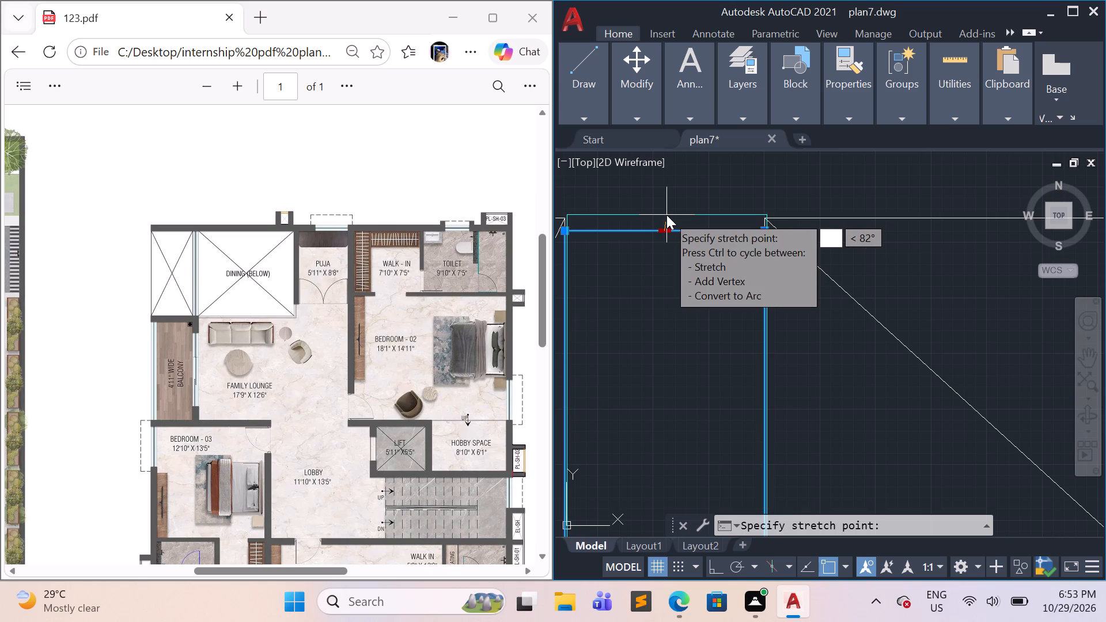
pyautogui.press('Escape')
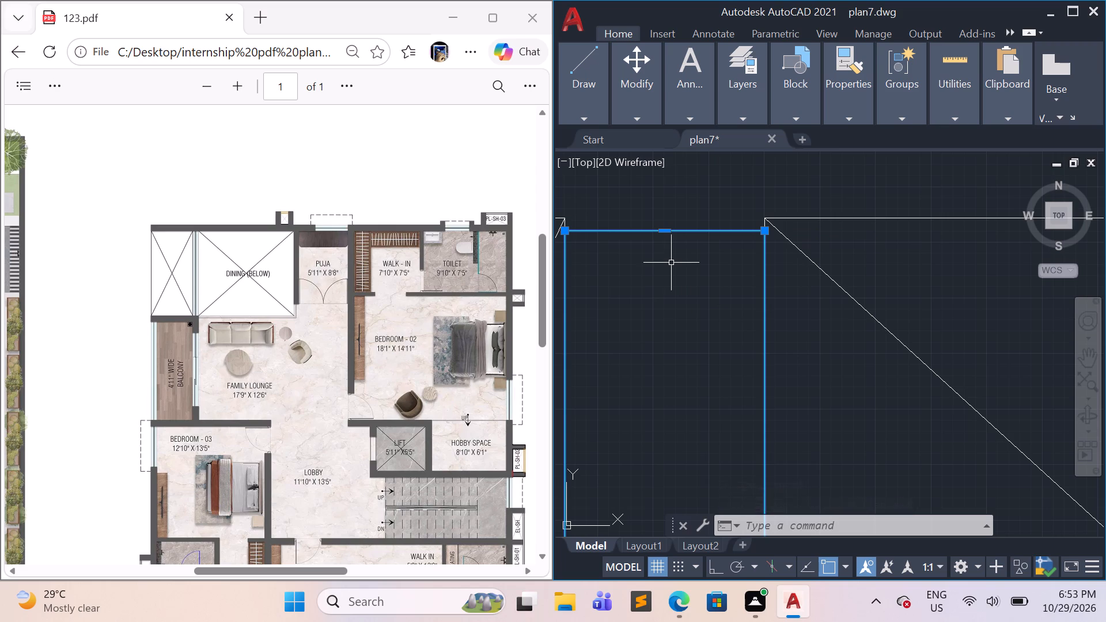
pyautogui.click(664, 231)
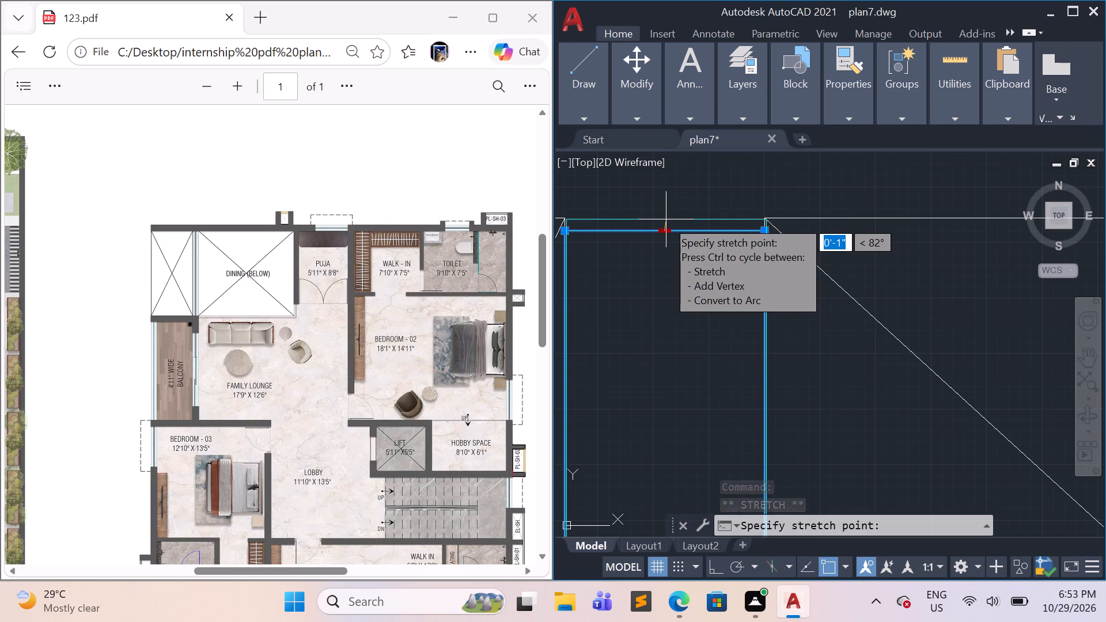
pyautogui.press('F8')
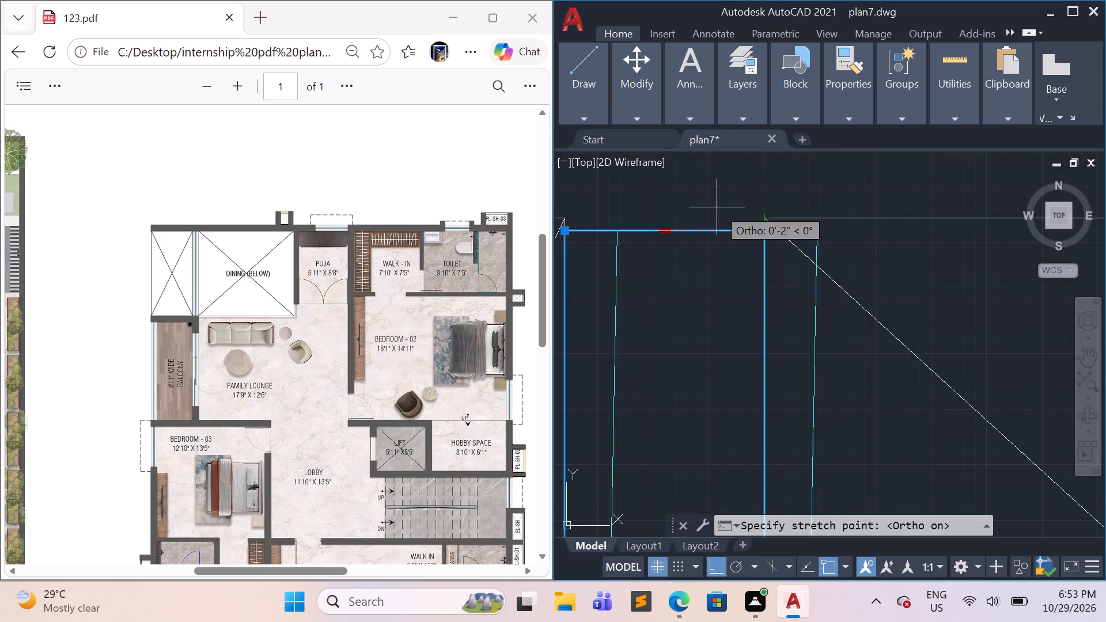
pyautogui.click(662, 221)
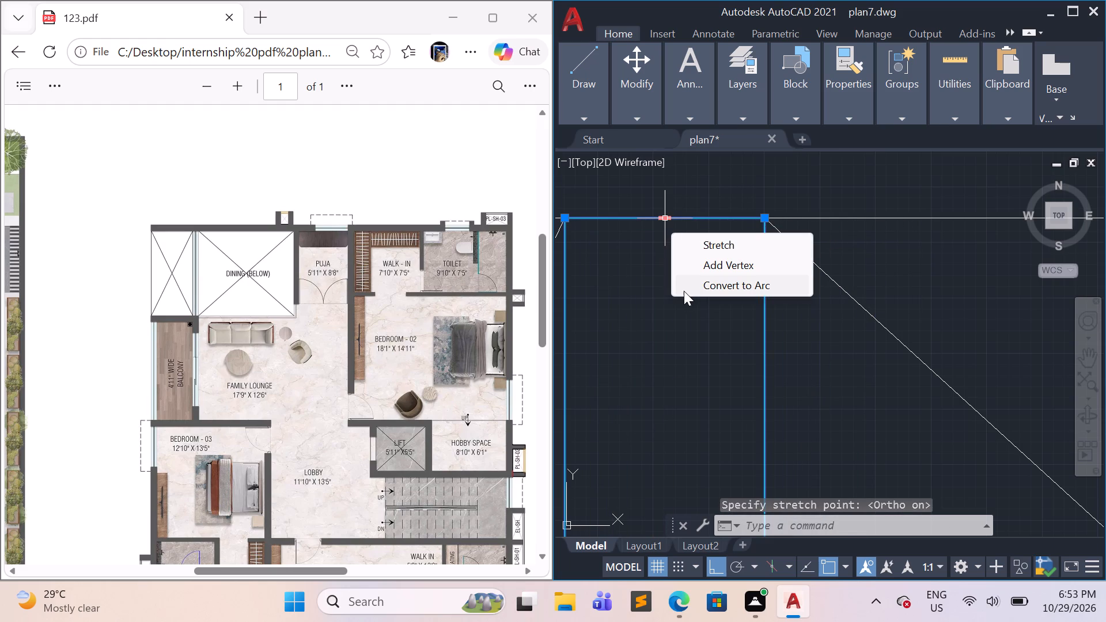
pyautogui.press('Escape')
pyautogui.scroll(-2, 688, 294)
pyautogui.scroll(-1, 729, 350)
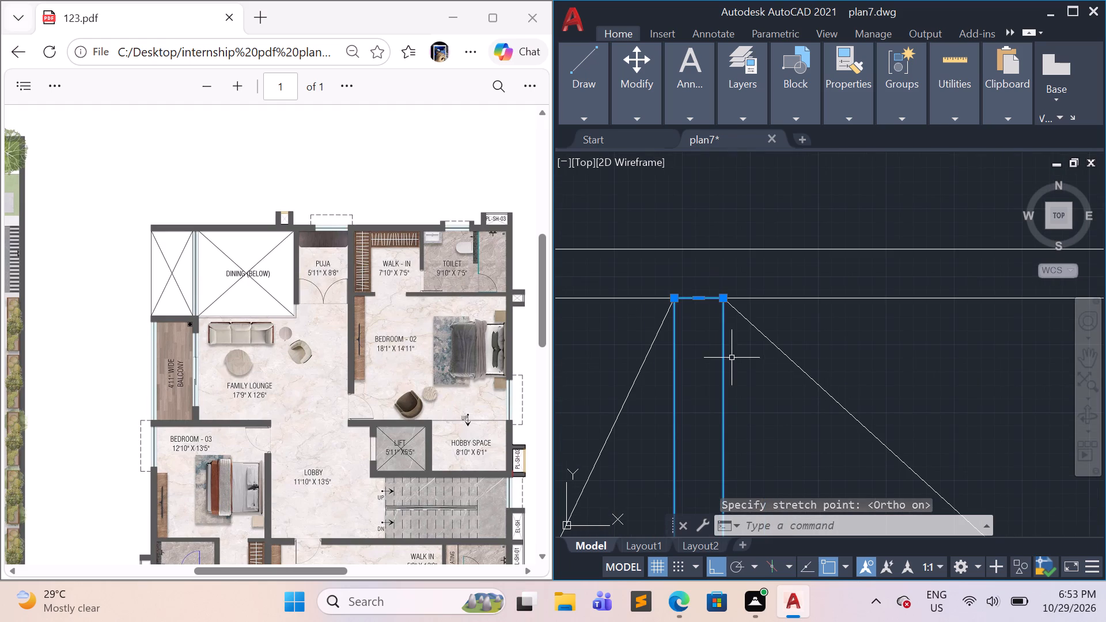
pyautogui.press('Escape')
# Draw a lengthwise centre line between the end midpoints of the window separating the narrow west void and the Dining (Below) void.
pyautogui.moveTo(757, 388); pyautogui.dragTo(781, 229, button='middle')
pyautogui.scroll(1, 785, 225)
pyautogui.scroll(-2, 792, 221)
pyautogui.scroll(-2, 809, 318)
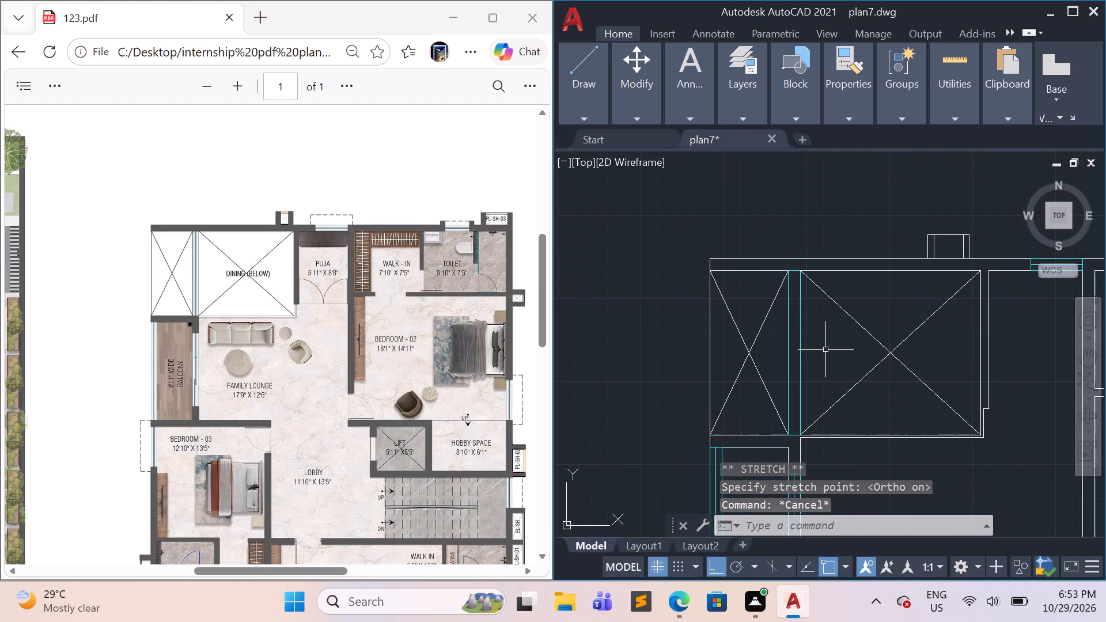
pyautogui.moveTo(825, 350); pyautogui.dragTo(793, 285, button='middle')
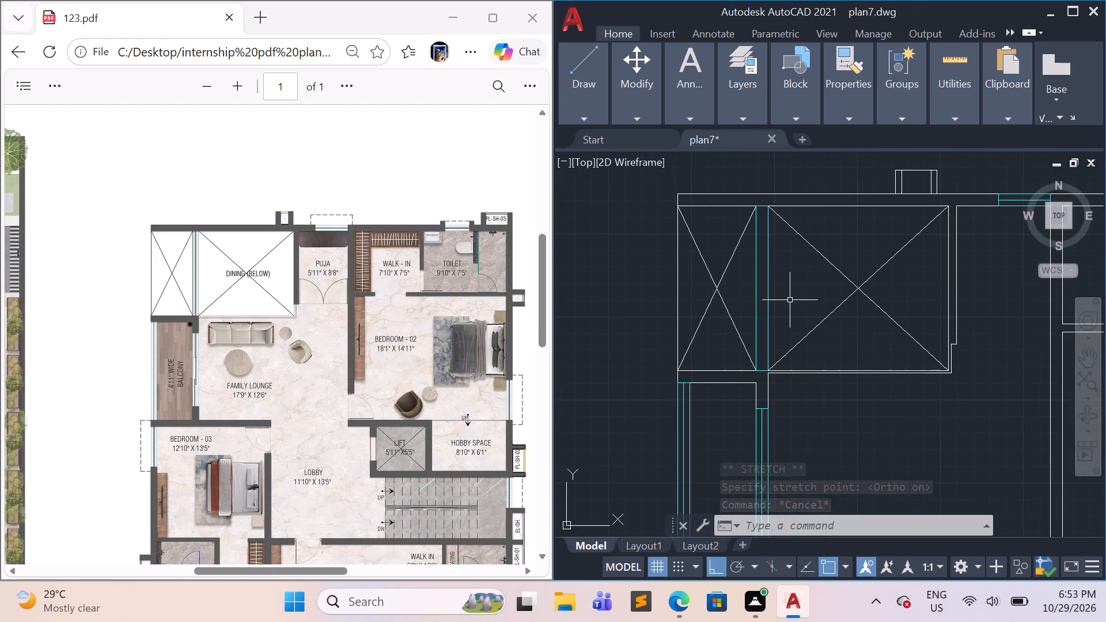
pyautogui.press('l')
pyautogui.press('Return')
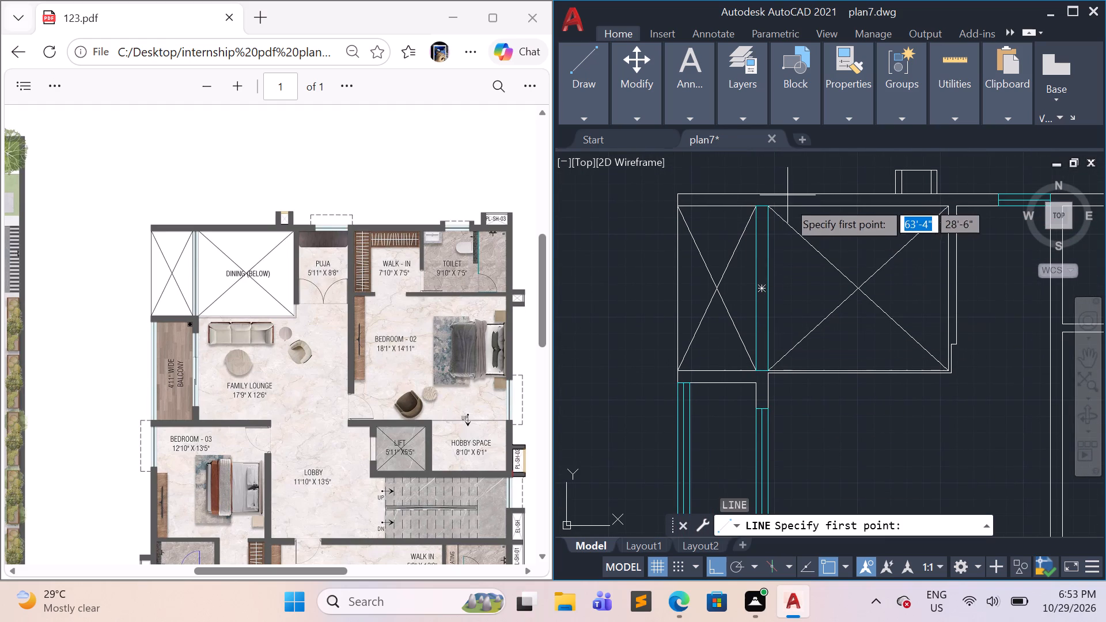
pyautogui.scroll(2, 782, 216)
pyautogui.click(729, 191)
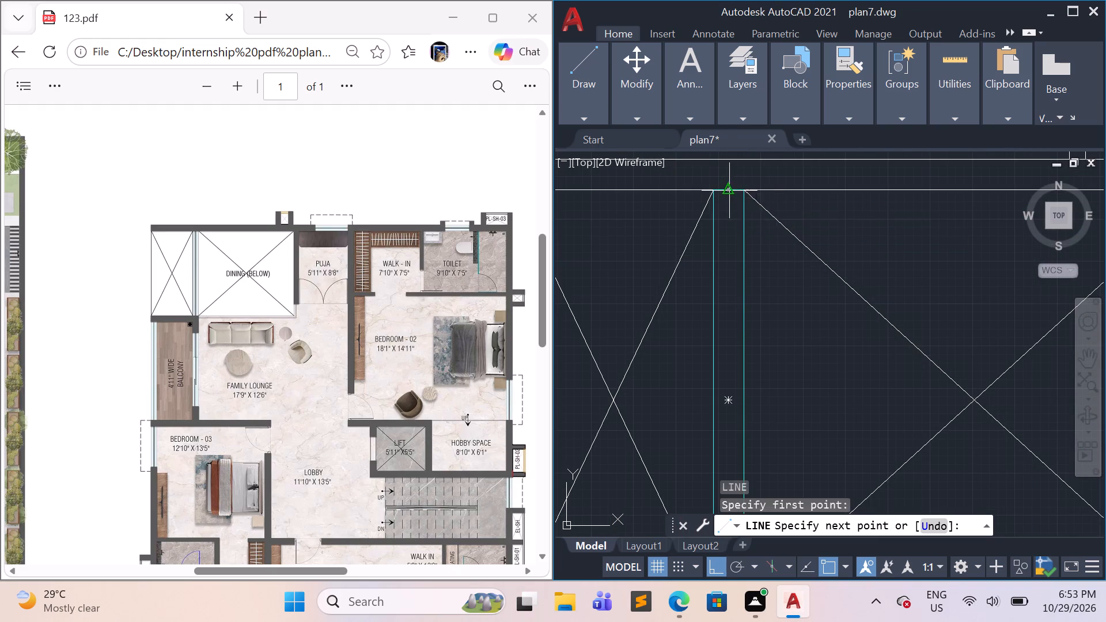
pyautogui.scroll(-4, 730, 268)
pyautogui.scroll(3, 718, 338)
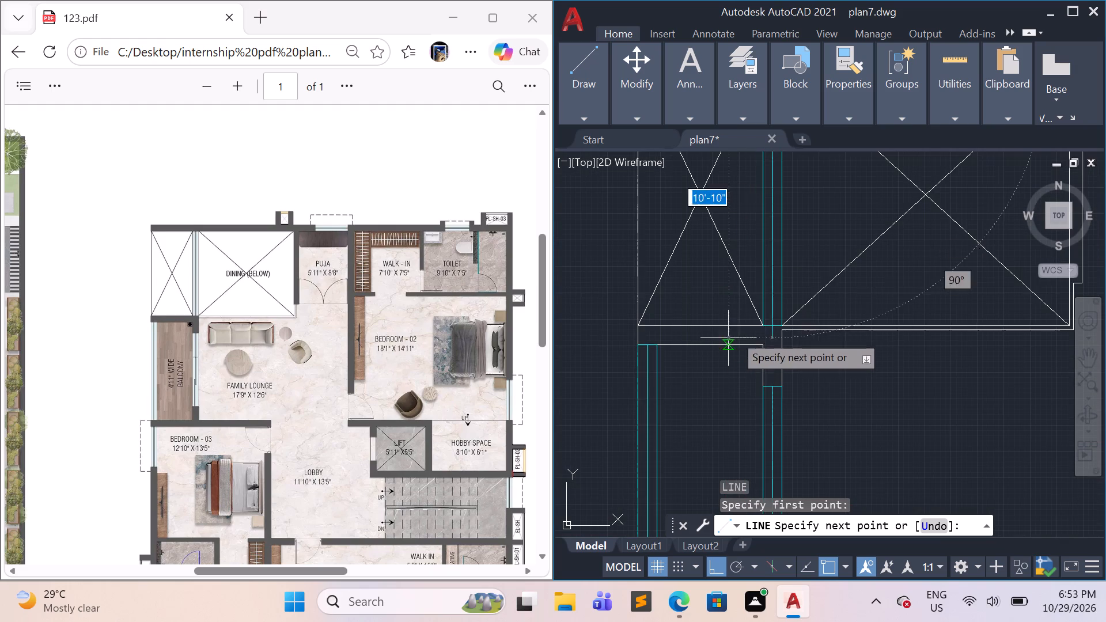
pyautogui.click(770, 323)
pyautogui.press('Escape')
pyautogui.press('Escape')
pyautogui.press('Escape')
pyautogui.press('Escape')
pyautogui.press('Escape')
pyautogui.press('Escape')
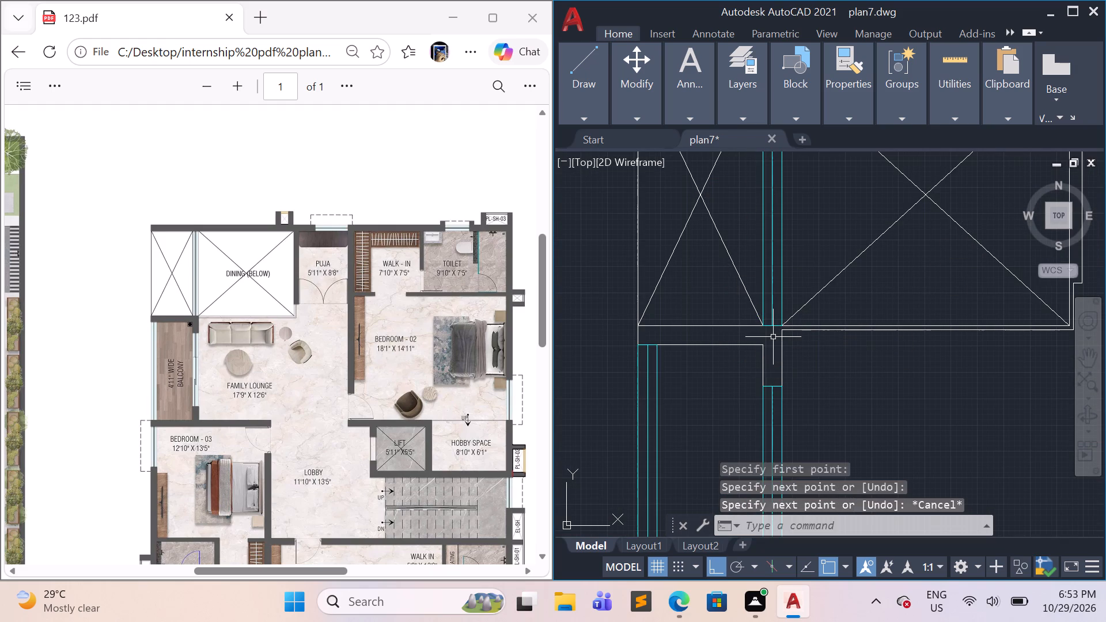
pyautogui.scroll(-2, 807, 345)
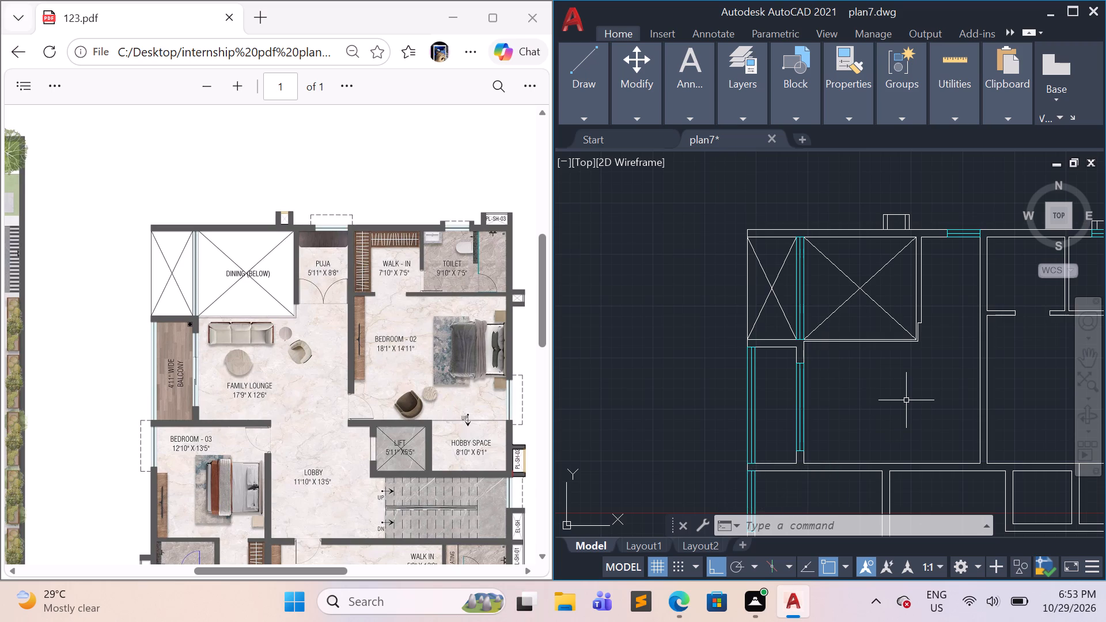
# Insert the imperial Toilet and Door blocks from the architectural tool palette into the empty area of Bedroom-02.
pyautogui.moveTo(899, 401); pyautogui.dragTo(795, 386, button='middle')
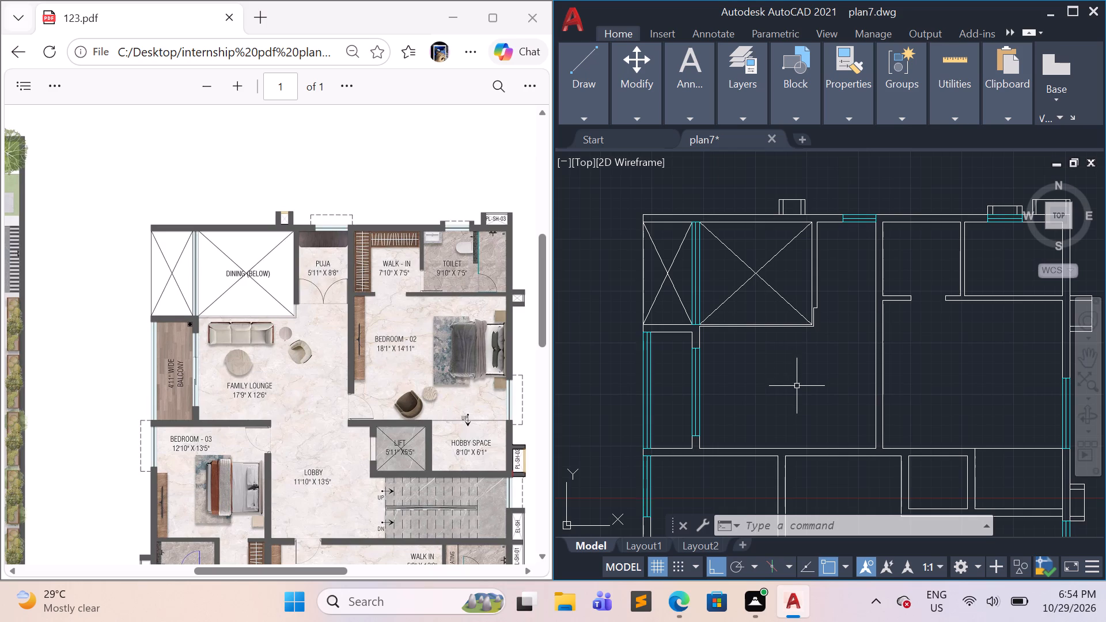
pyautogui.hotkey('ctrl', '3')
pyautogui.moveTo(757, 294); pyautogui.dragTo(855, 378)
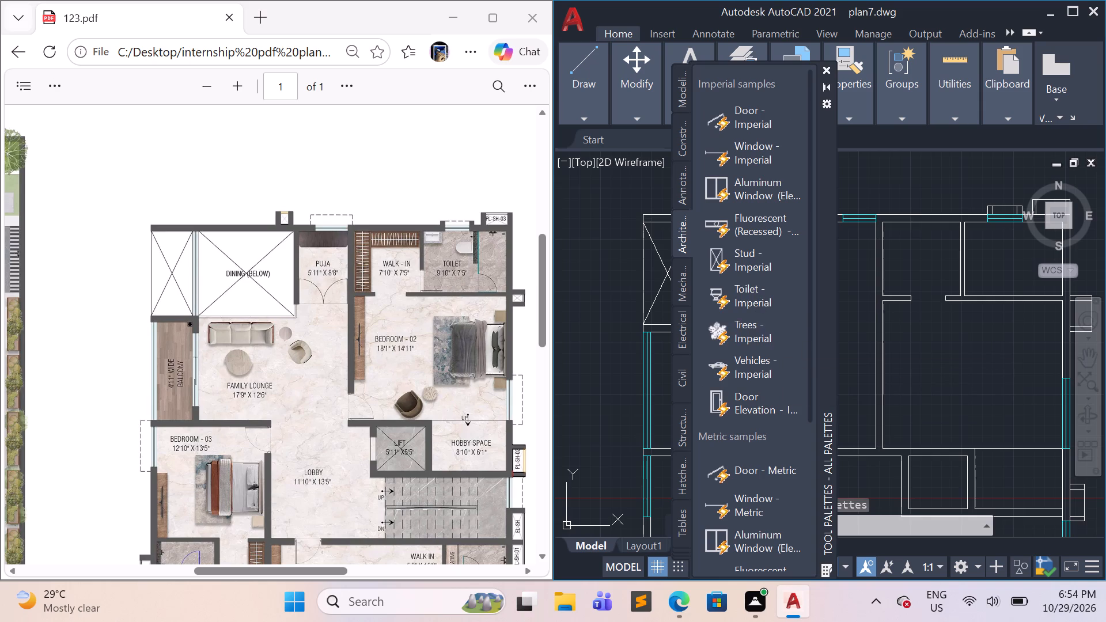
pyautogui.moveTo(855, 378); pyautogui.dragTo(948, 380)
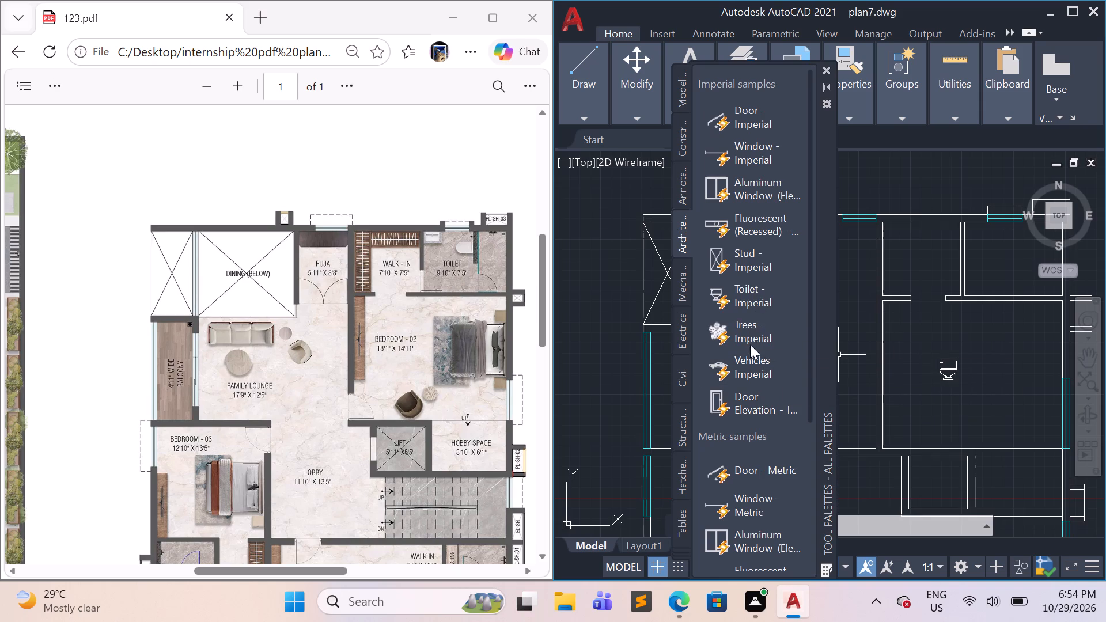
pyautogui.moveTo(747, 121); pyautogui.dragTo(925, 366)
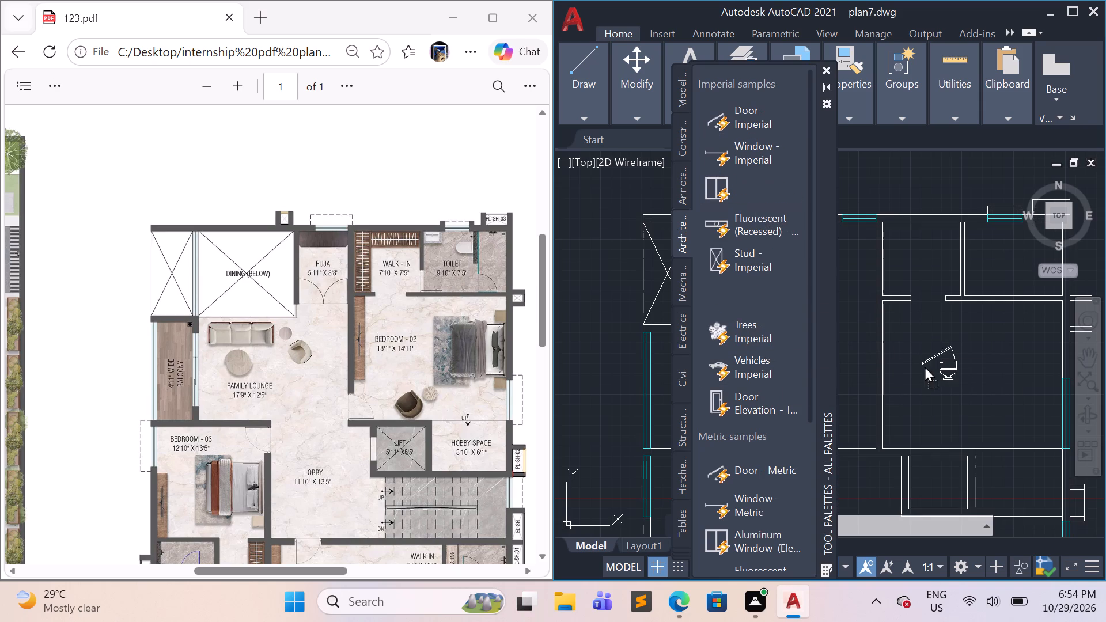
pyautogui.moveTo(925, 366); pyautogui.dragTo(1008, 384)
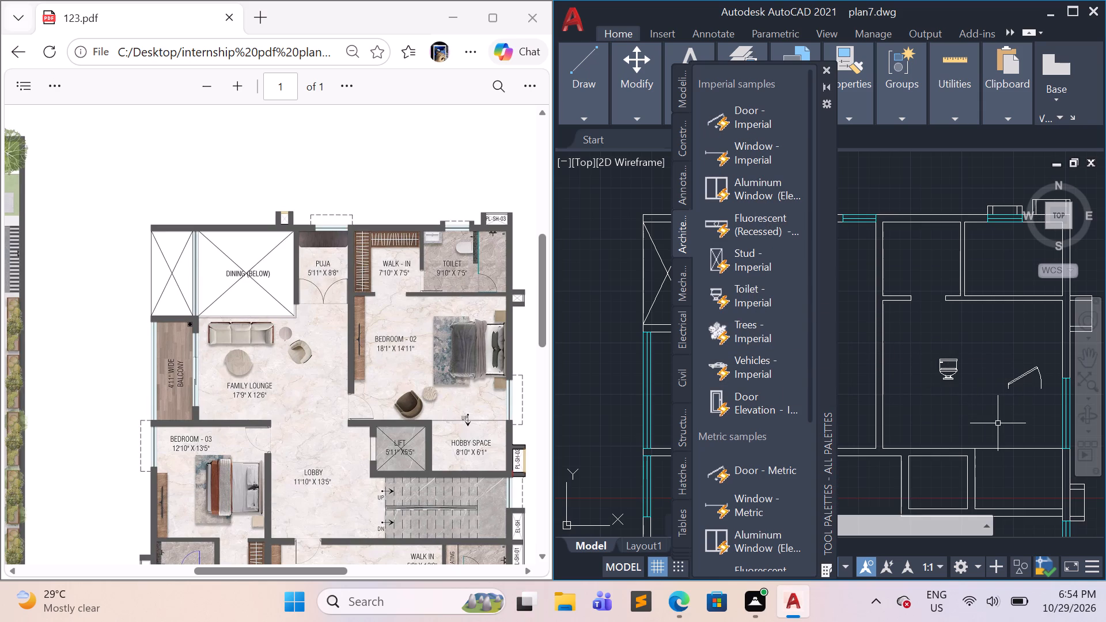
pyautogui.press('Escape')
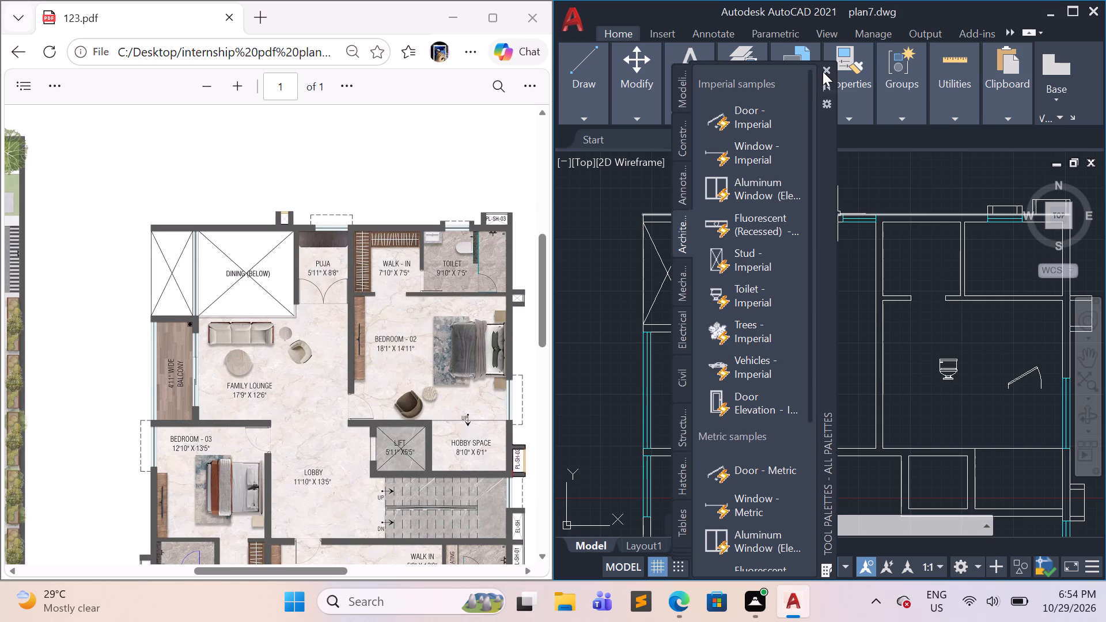
pyautogui.click(824, 70)
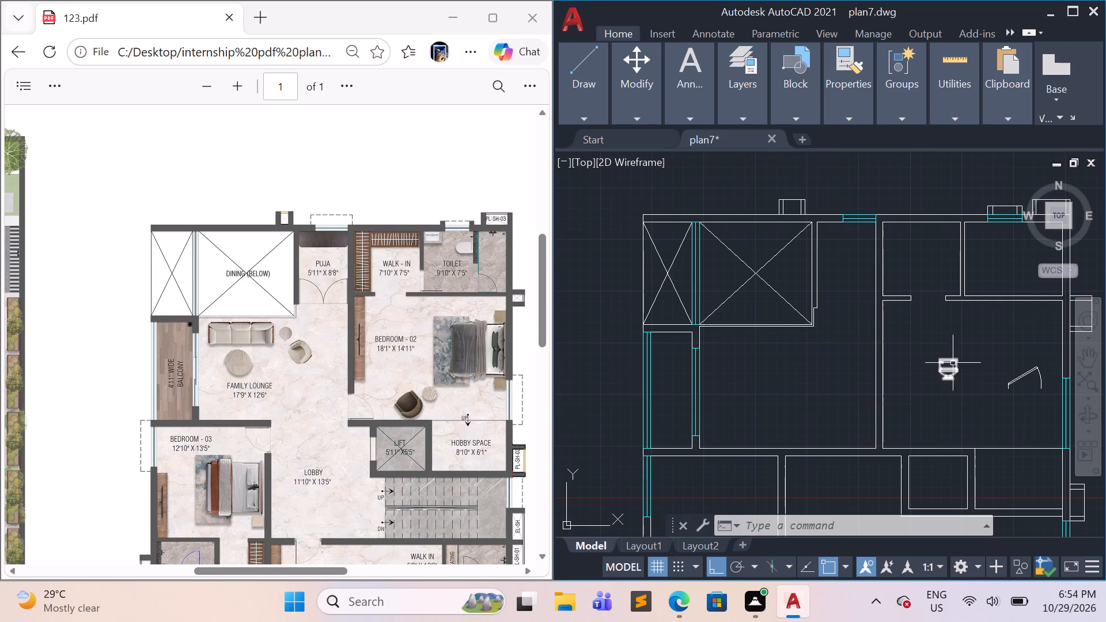
# Switch the inserted toilet block's view to Pullchain (Plan).
pyautogui.click(953, 370)
pyautogui.click(933, 380)
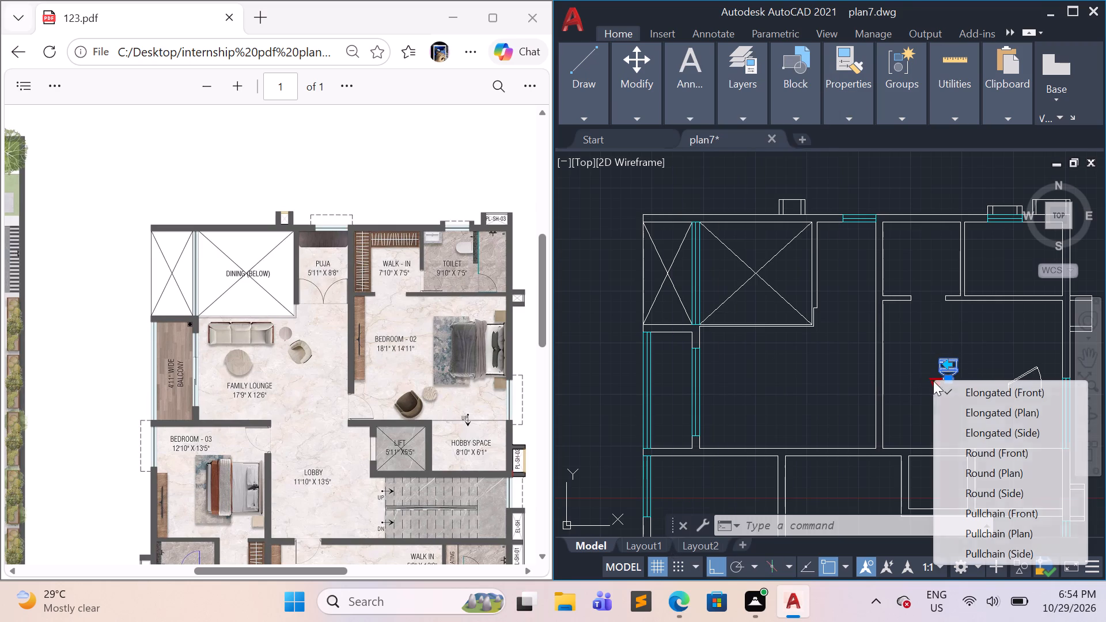
pyautogui.click(1009, 537)
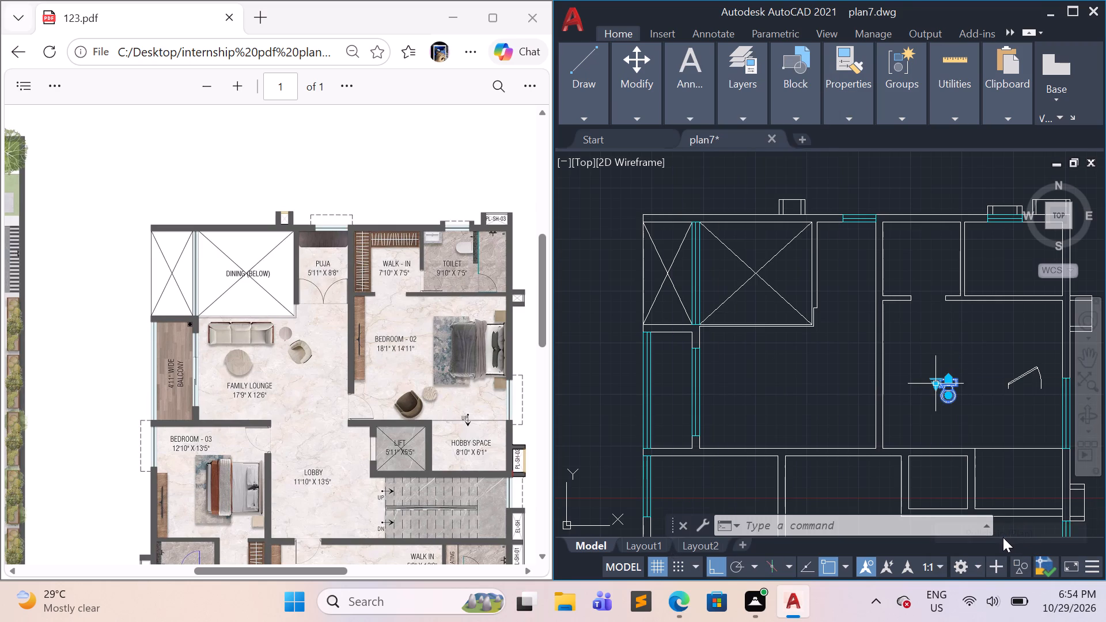
pyautogui.press('Escape')
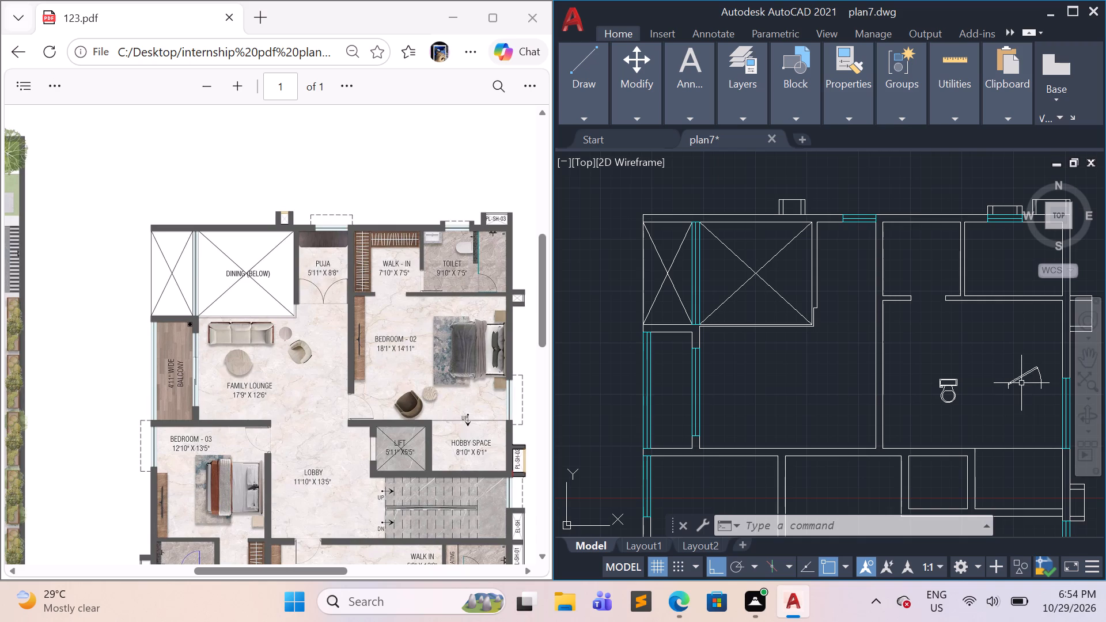
# Set the inserted door block's opening angle to Open 90º.
pyautogui.click(1039, 411)
pyautogui.click(1007, 376)
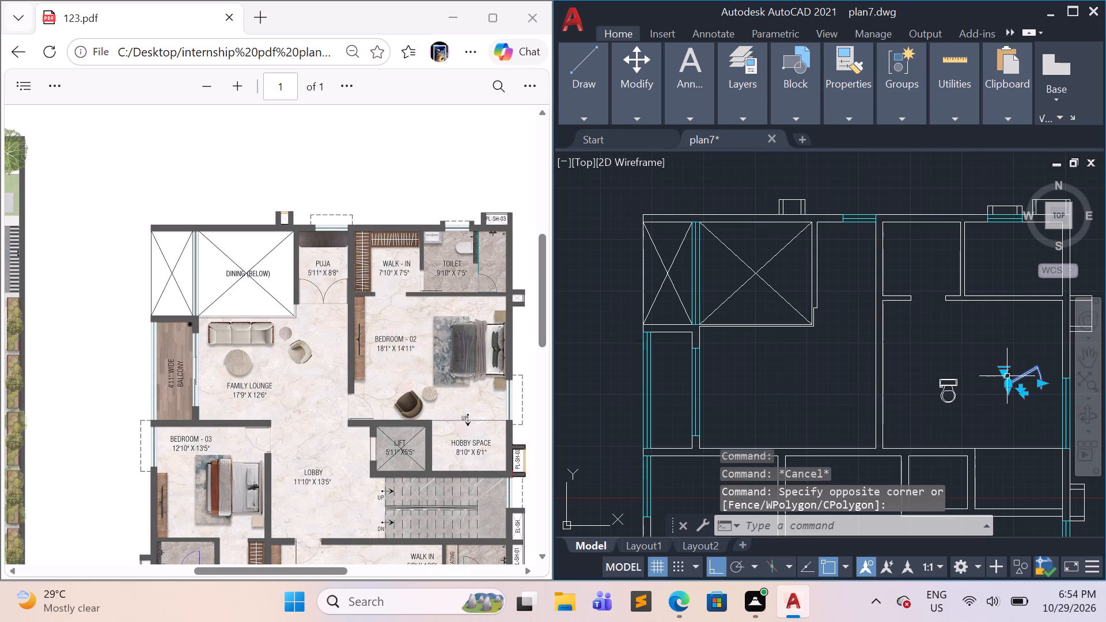
pyautogui.click(1005, 371)
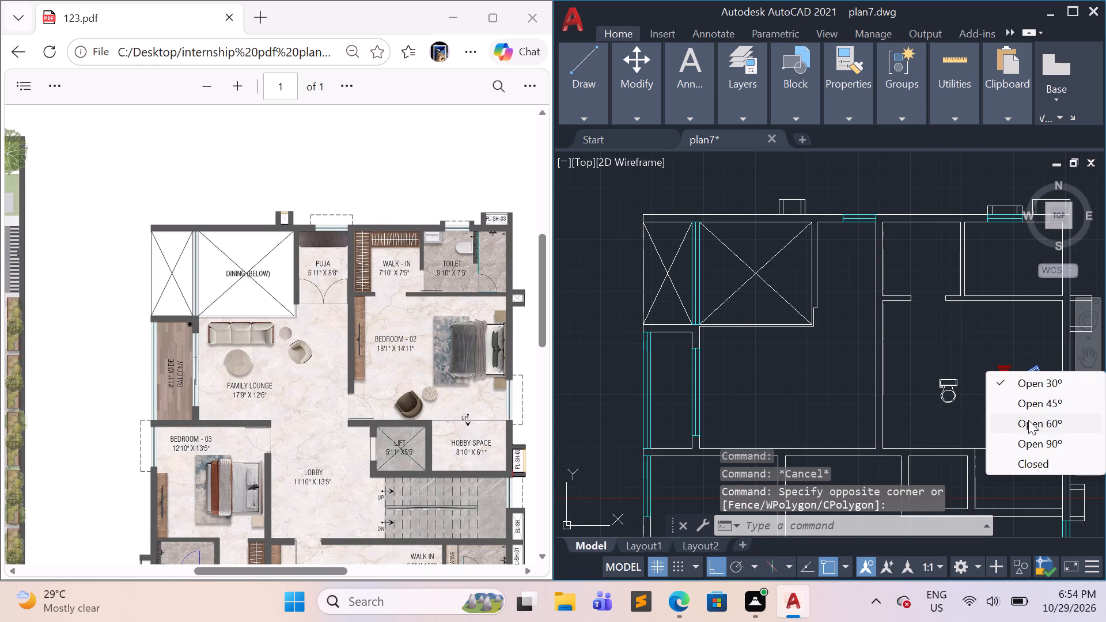
pyautogui.click(1045, 437)
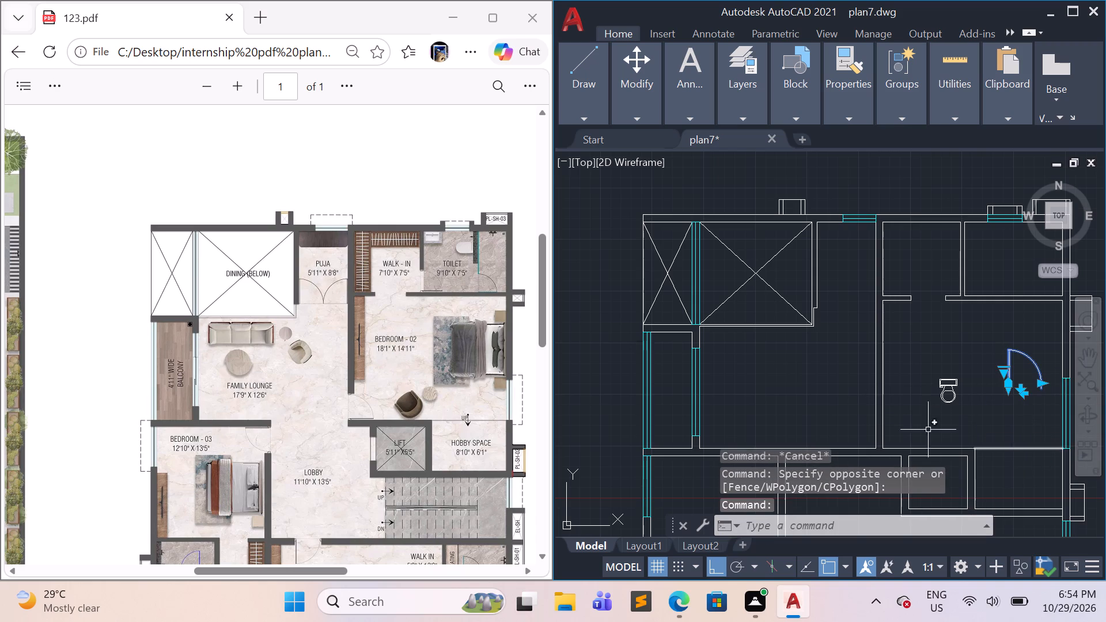
pyautogui.press('Escape')
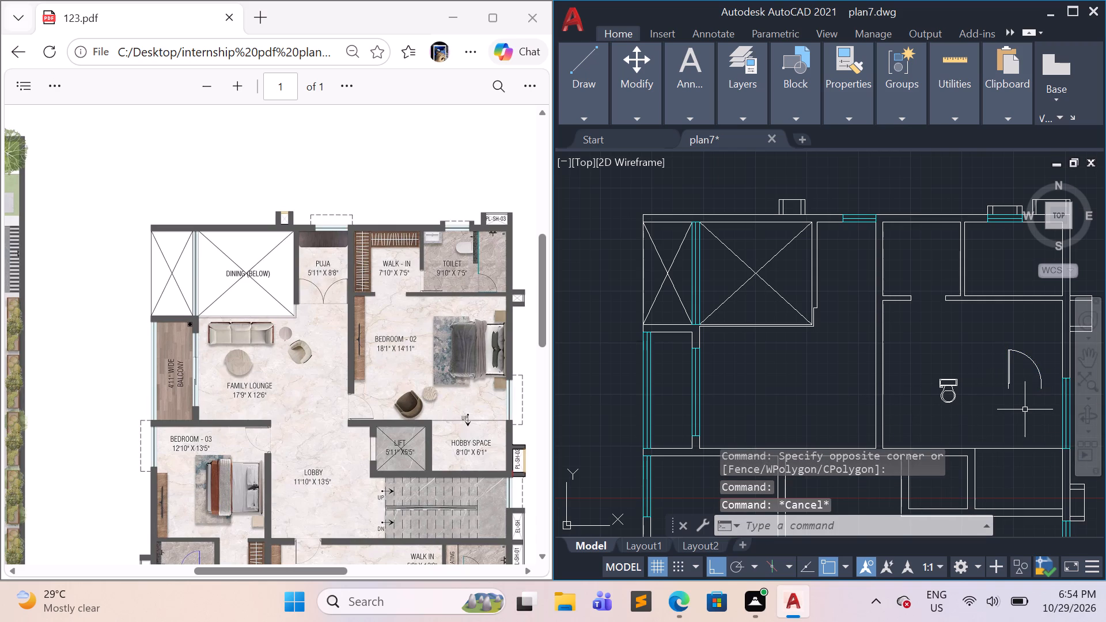
# With Ortho off, copy the door from its hinge corner to the south end of the Puja room's west wall.
pyautogui.click(1032, 404)
pyautogui.click(1000, 361)
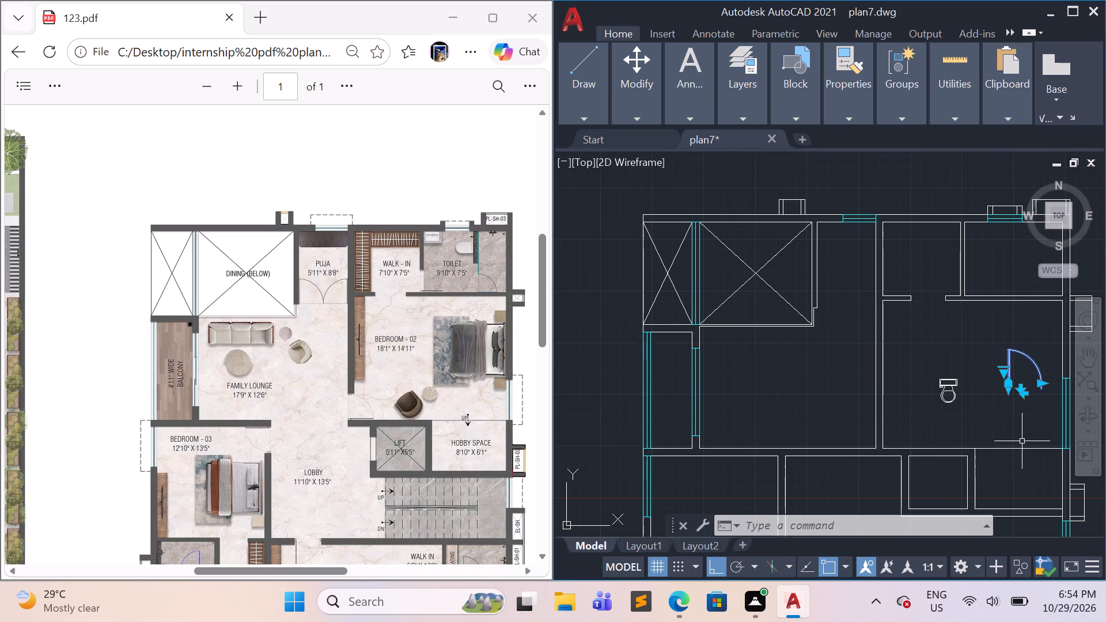
pyautogui.press('c')
pyautogui.press('o')
pyautogui.press('Return')
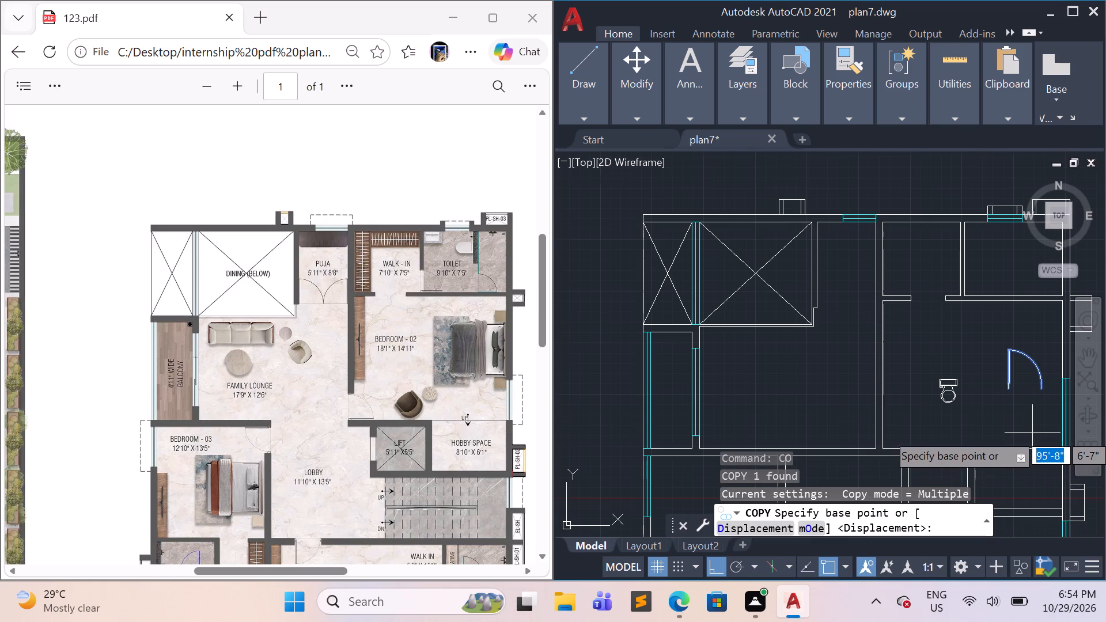
pyautogui.scroll(1, 1032, 433)
pyautogui.click(992, 362)
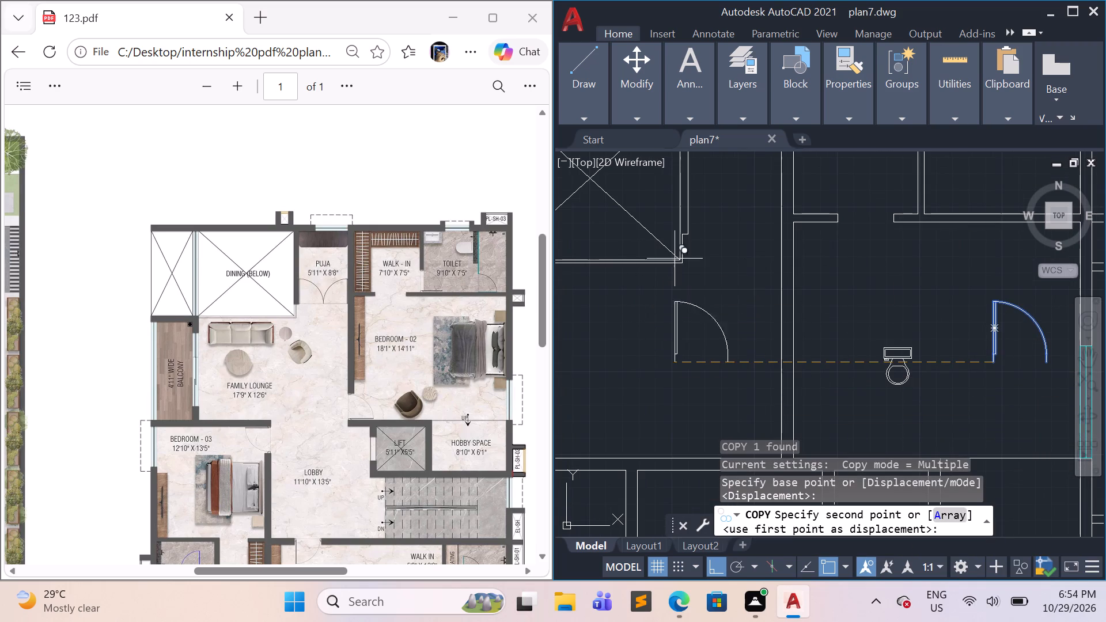
pyautogui.press('F8')
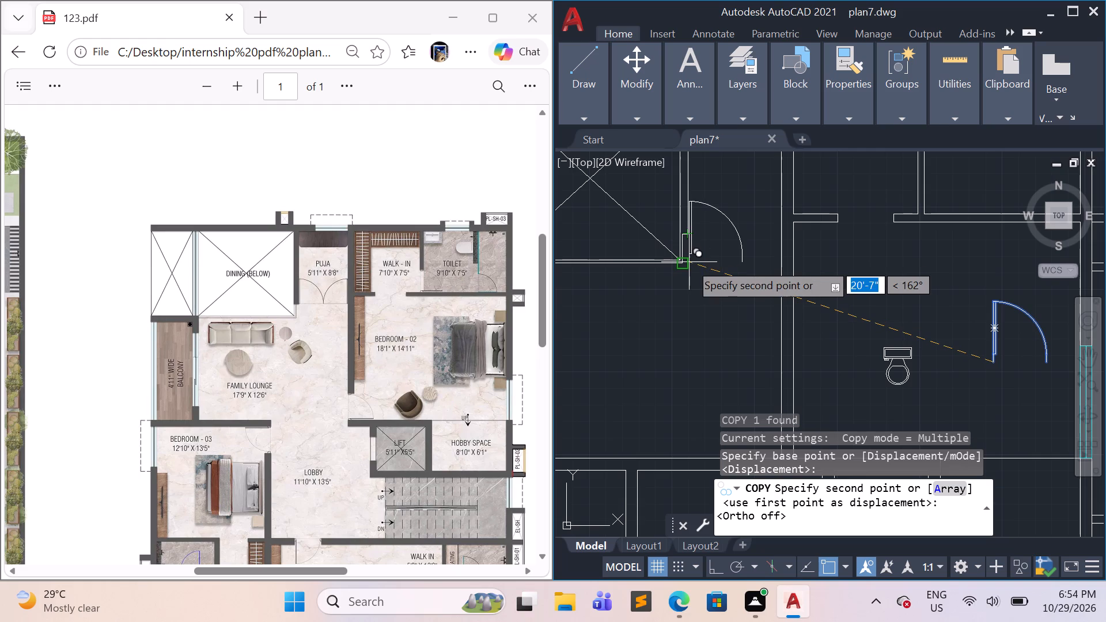
pyautogui.click(689, 262)
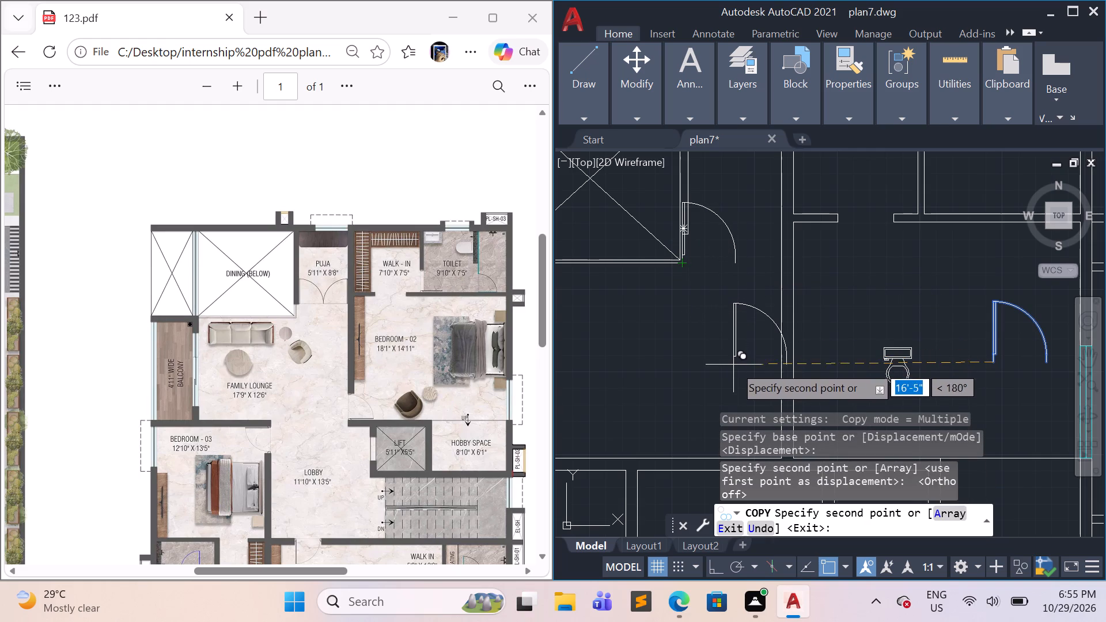
pyautogui.press('Escape')
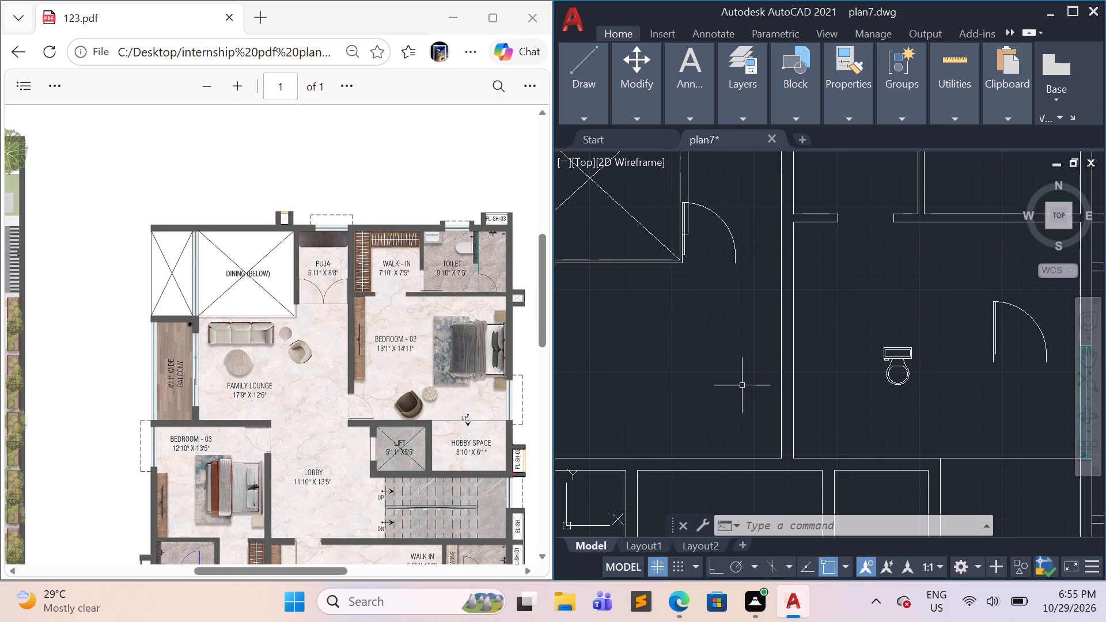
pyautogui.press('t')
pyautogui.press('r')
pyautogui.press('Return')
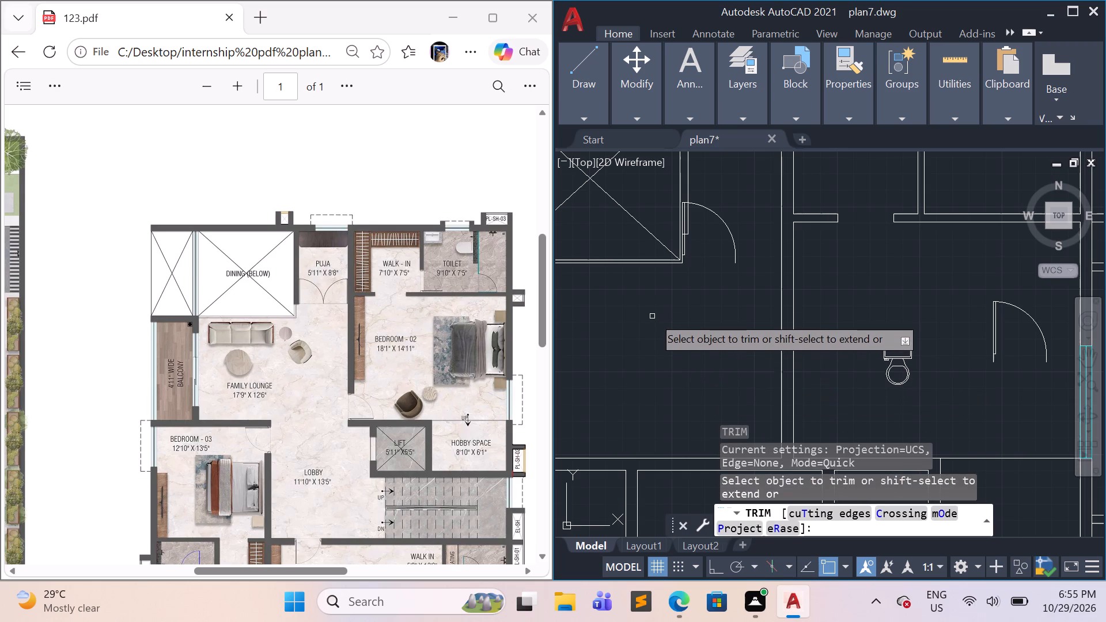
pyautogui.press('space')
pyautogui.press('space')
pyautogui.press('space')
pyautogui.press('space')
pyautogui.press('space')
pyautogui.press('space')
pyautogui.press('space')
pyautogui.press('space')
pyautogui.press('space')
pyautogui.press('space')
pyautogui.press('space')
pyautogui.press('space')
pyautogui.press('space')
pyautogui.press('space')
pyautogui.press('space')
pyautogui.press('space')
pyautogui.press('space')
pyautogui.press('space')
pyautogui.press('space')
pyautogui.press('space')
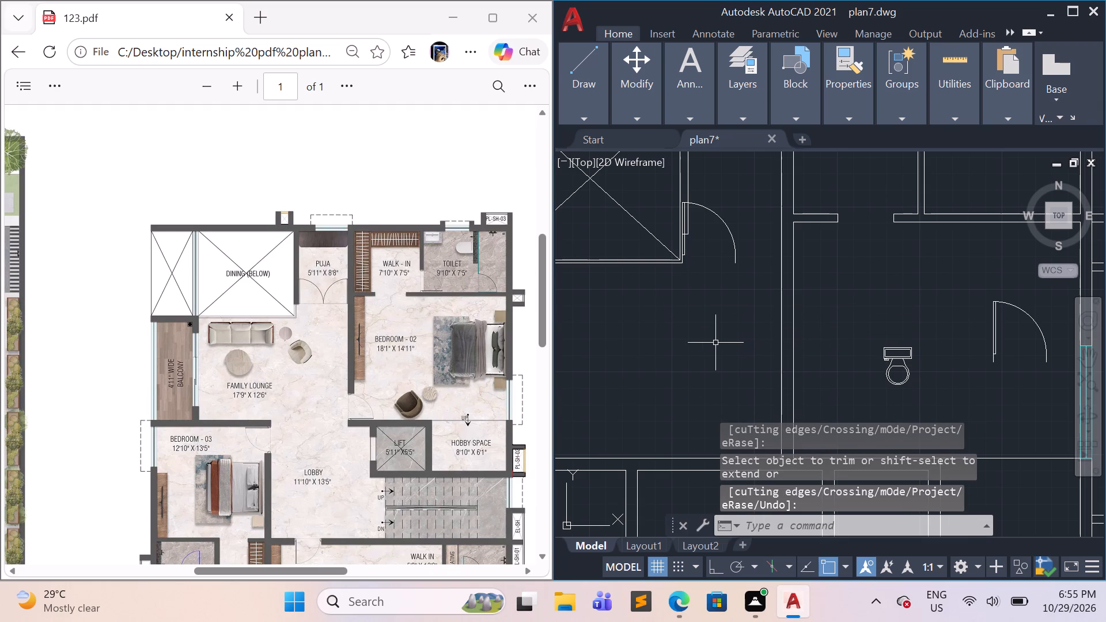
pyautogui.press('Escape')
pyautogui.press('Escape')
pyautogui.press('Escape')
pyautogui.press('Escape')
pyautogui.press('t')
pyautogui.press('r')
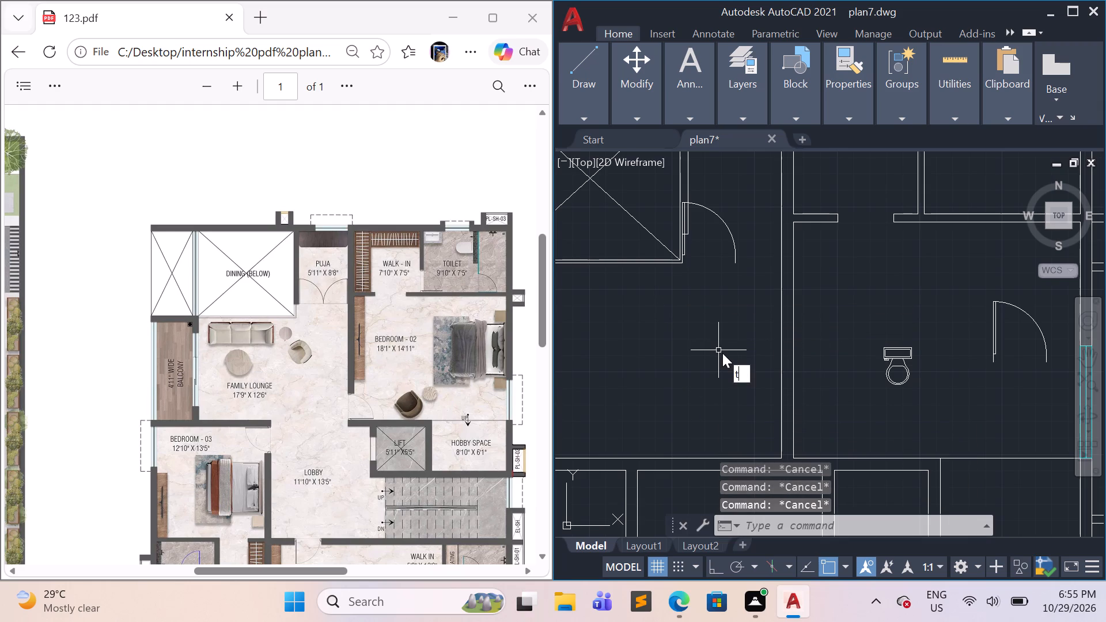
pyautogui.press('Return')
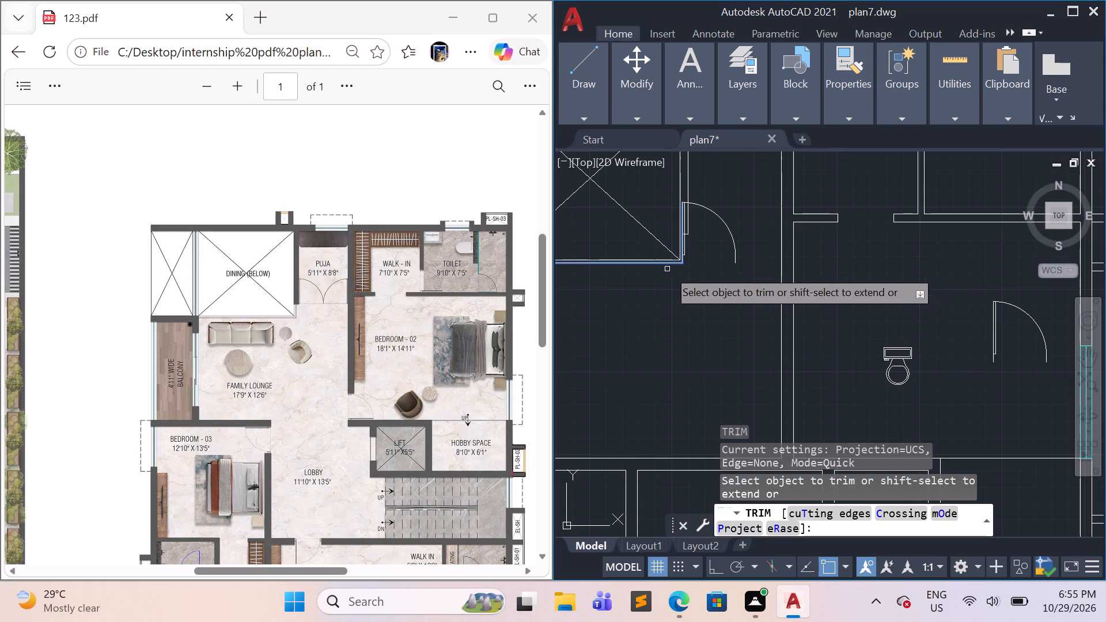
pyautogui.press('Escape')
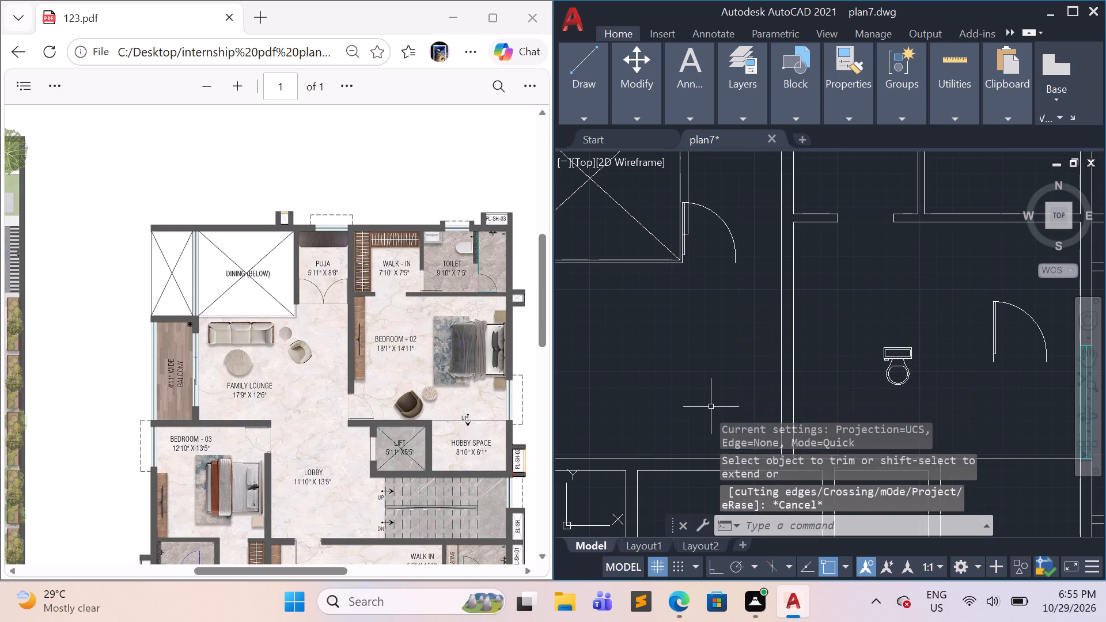
# With Ortho on, draw a cyan line about 6'-3" across the Puja opening from the copied door's hinge corner to the east wall.
pyautogui.press('l')
pyautogui.press('Return')
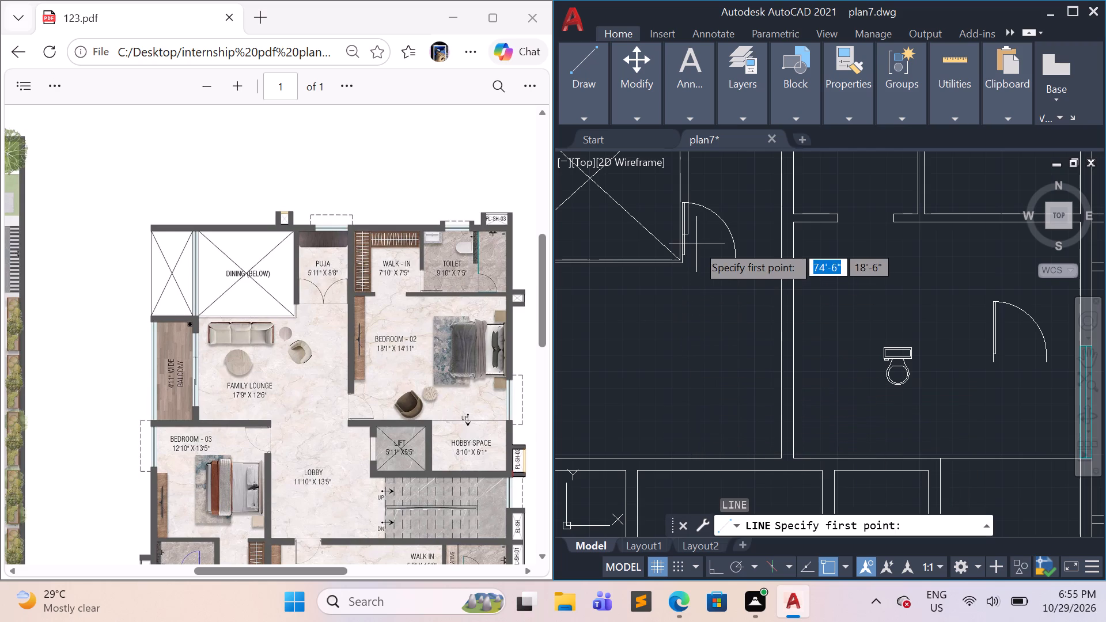
pyautogui.click(689, 263)
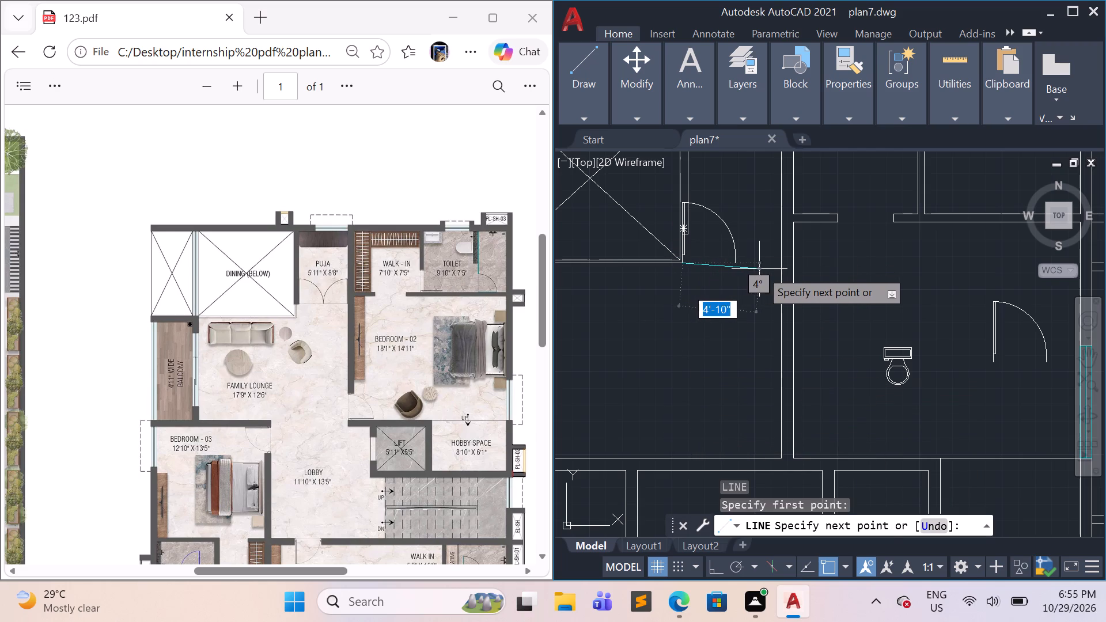
pyautogui.press('F8')
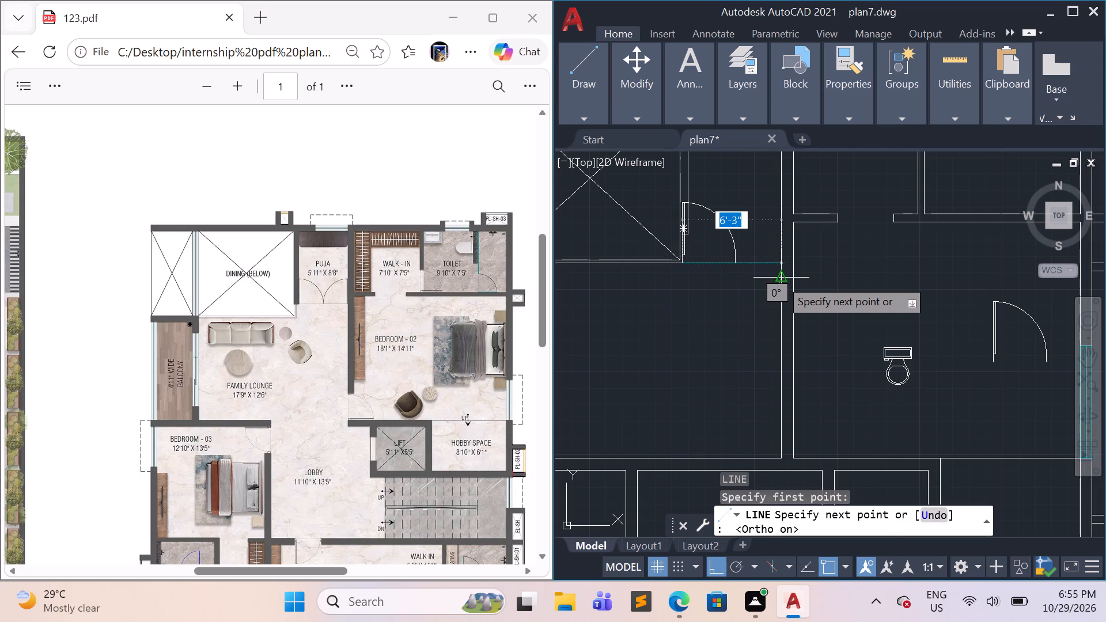
pyautogui.click(778, 264)
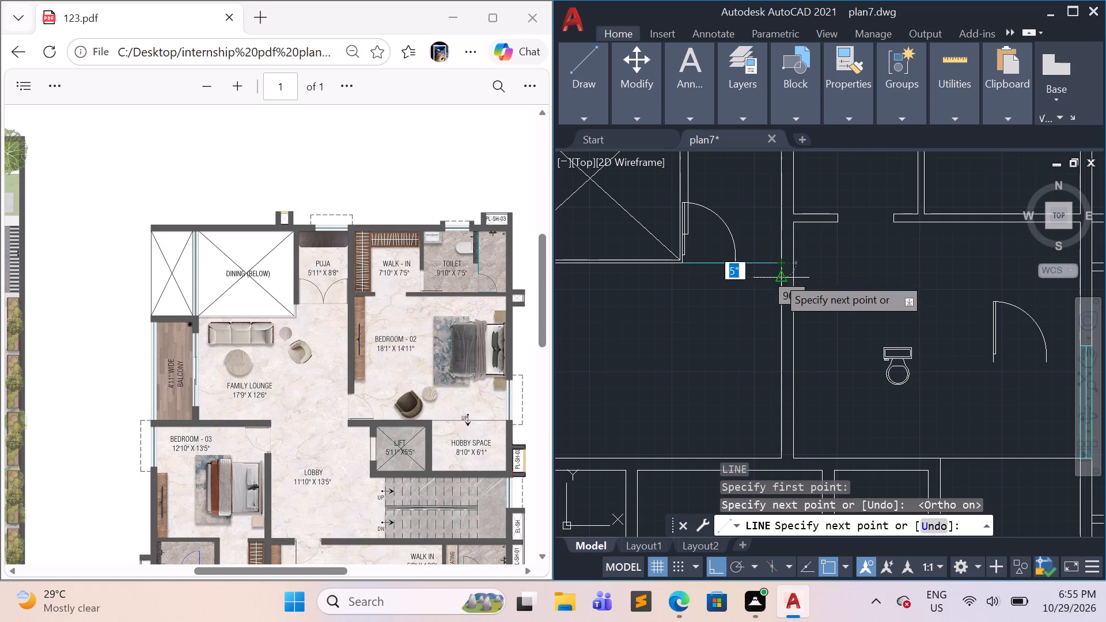
pyautogui.press('Escape')
# Move the Puja door about 4" east along the cyan line, from its hinge corner to the west wall's east face.
pyautogui.scroll(1, 714, 306)
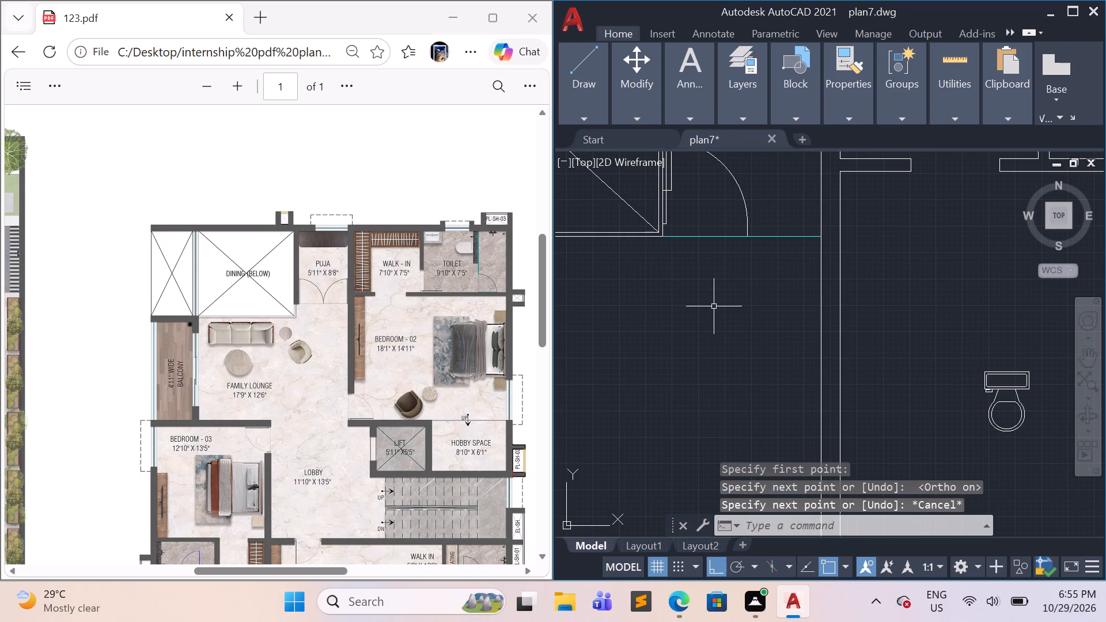
pyautogui.moveTo(714, 314); pyautogui.dragTo(751, 375, button='middle')
pyautogui.scroll(-1, 715, 320)
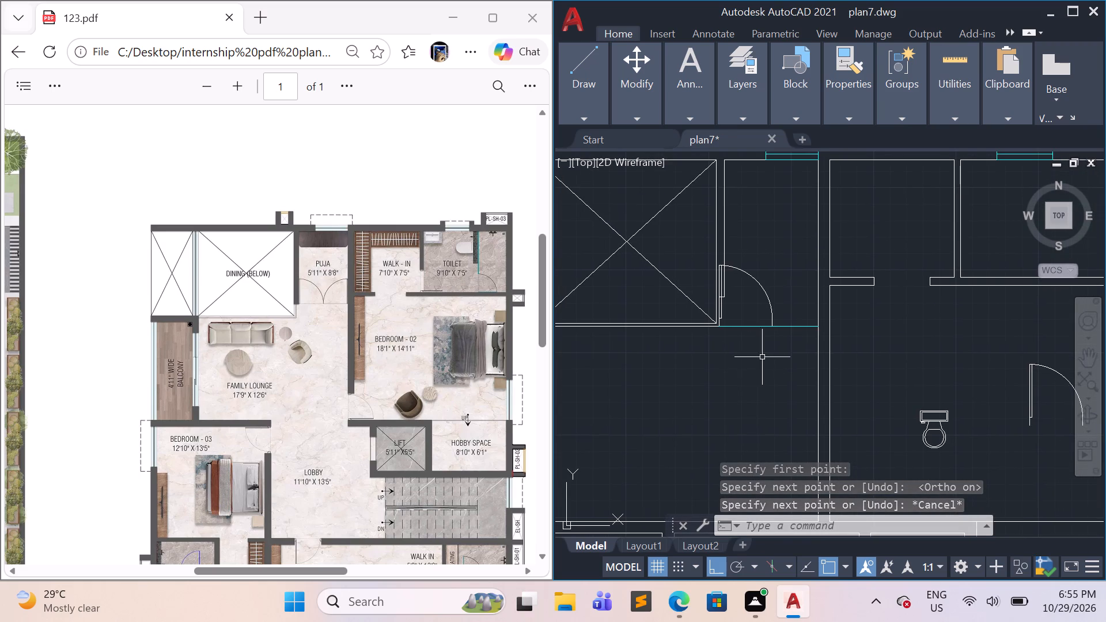
pyautogui.scroll(-1, 843, 417)
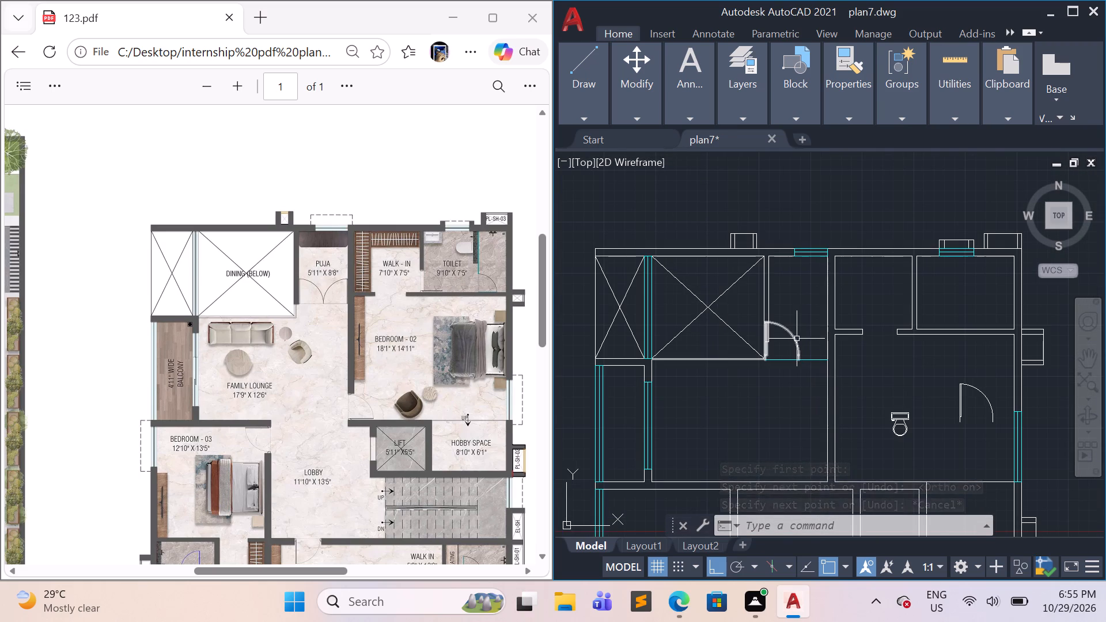
pyautogui.click(796, 341)
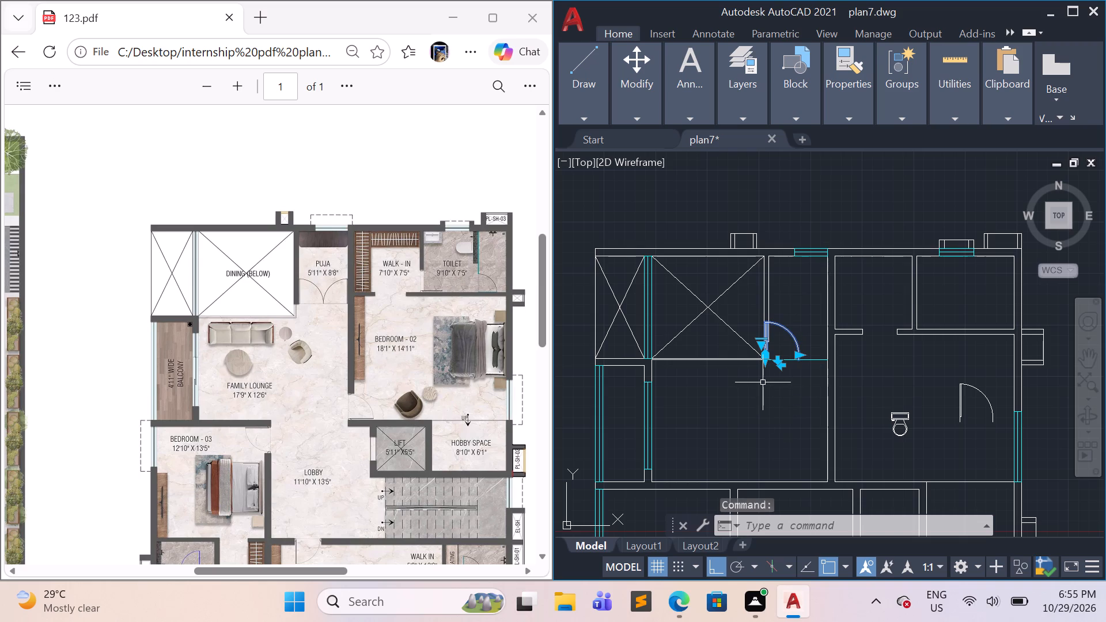
pyautogui.press('m')
pyautogui.press('Return')
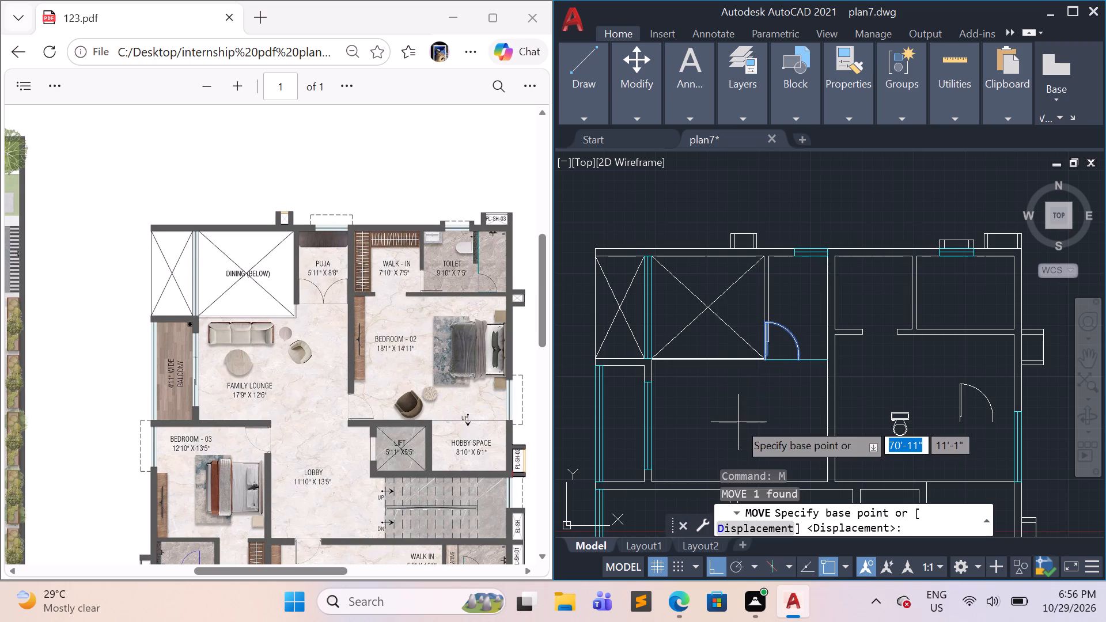
pyautogui.scroll(3, 762, 386)
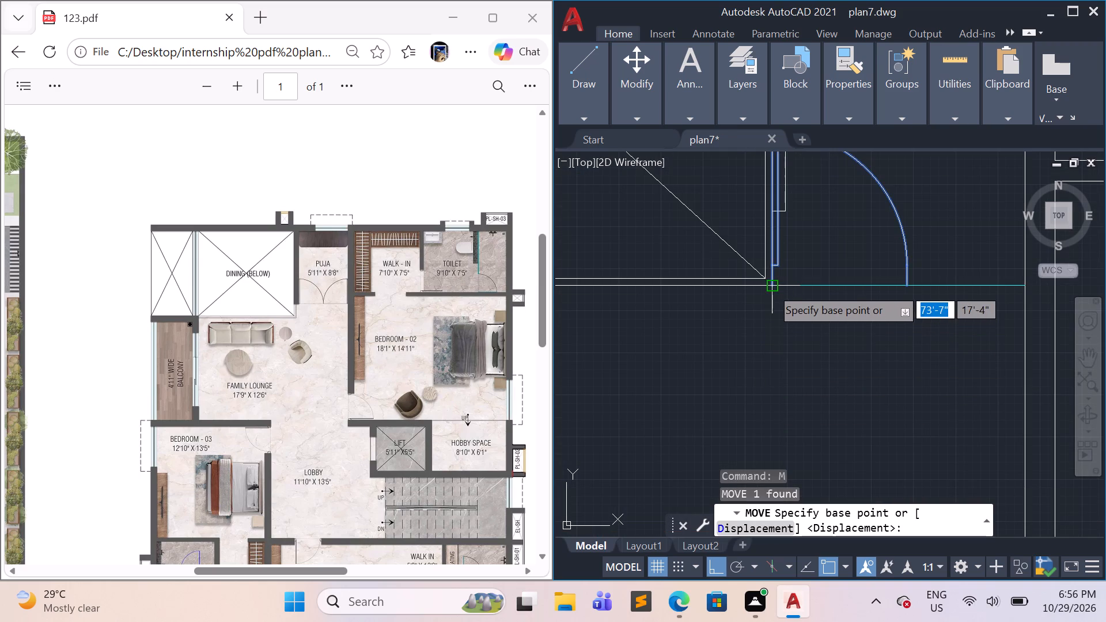
pyautogui.click(771, 286)
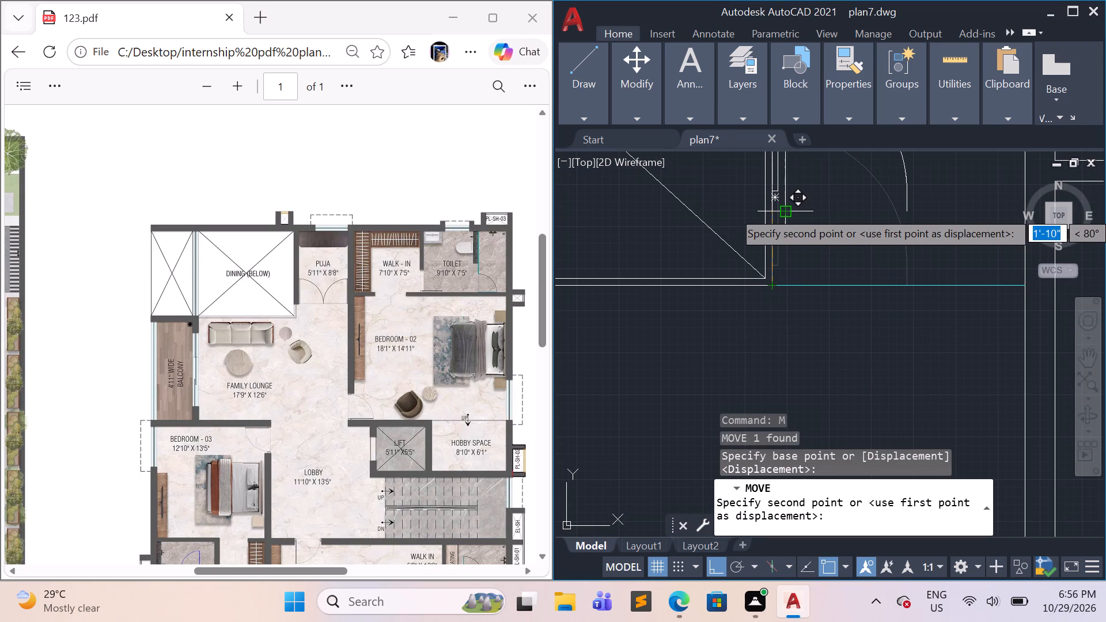
pyautogui.click(785, 286)
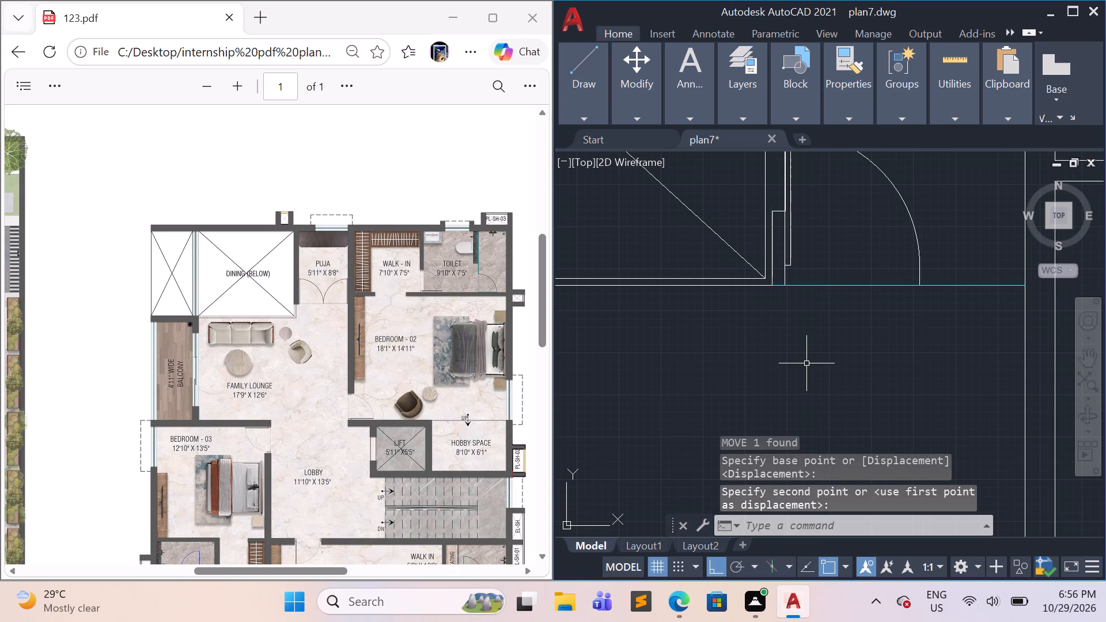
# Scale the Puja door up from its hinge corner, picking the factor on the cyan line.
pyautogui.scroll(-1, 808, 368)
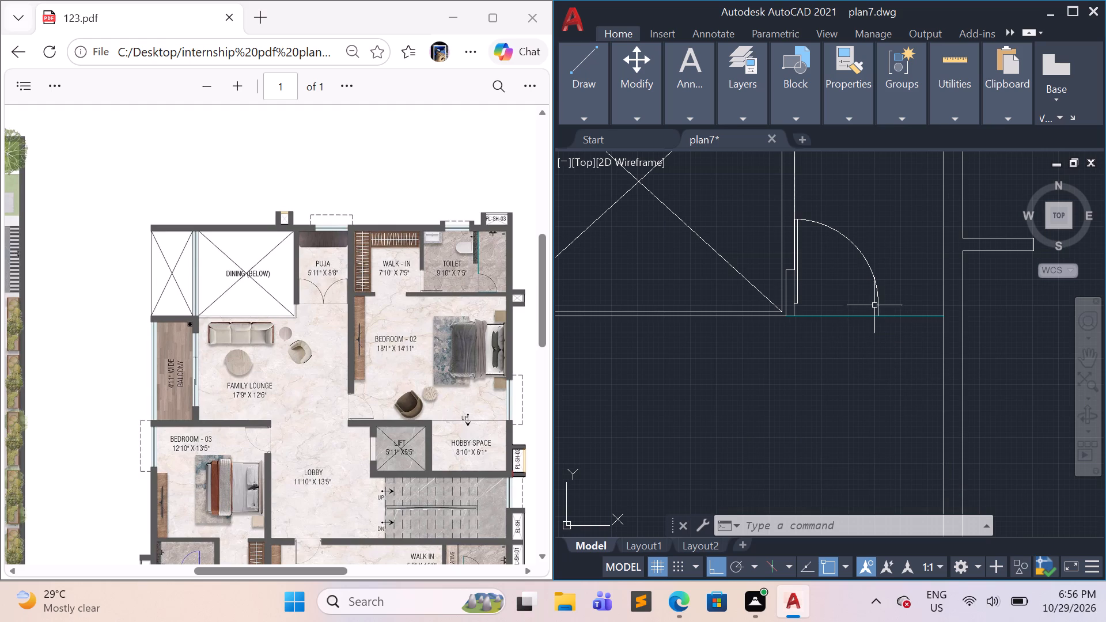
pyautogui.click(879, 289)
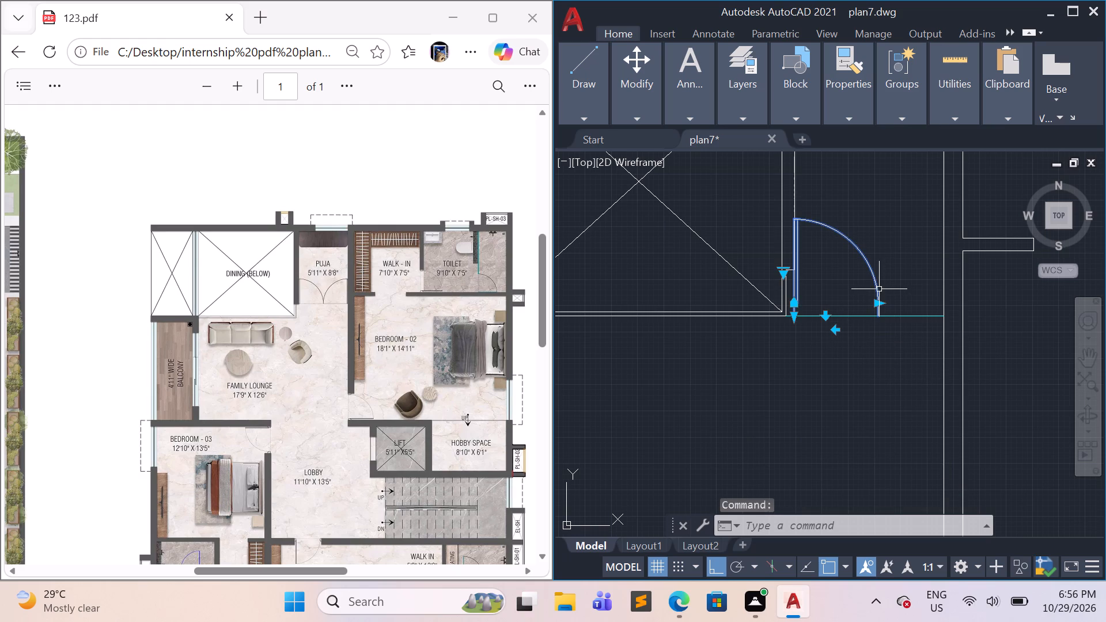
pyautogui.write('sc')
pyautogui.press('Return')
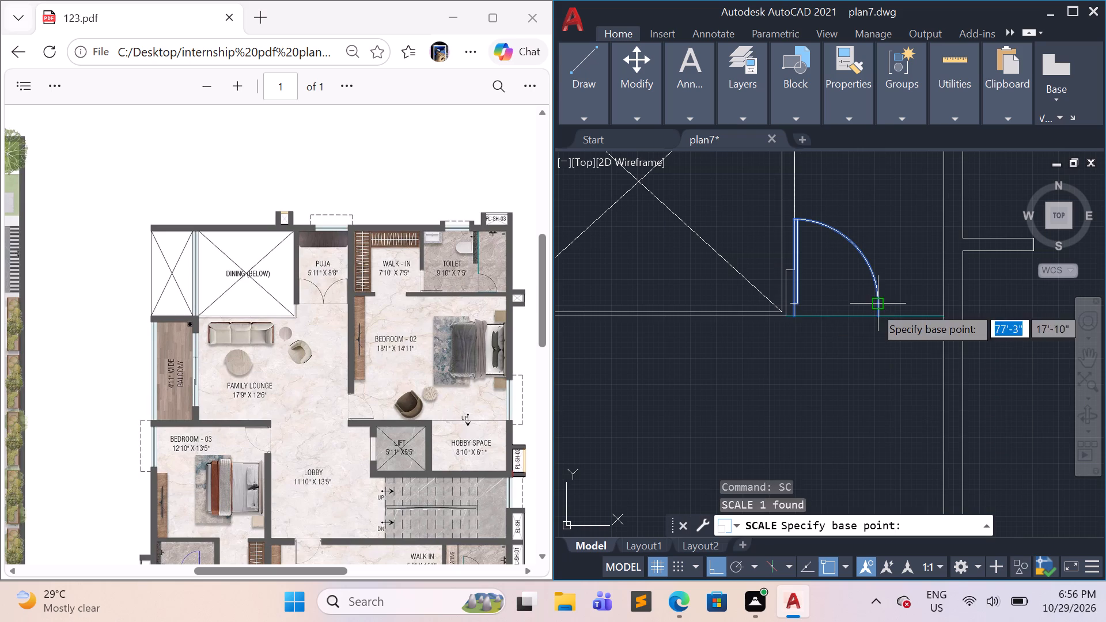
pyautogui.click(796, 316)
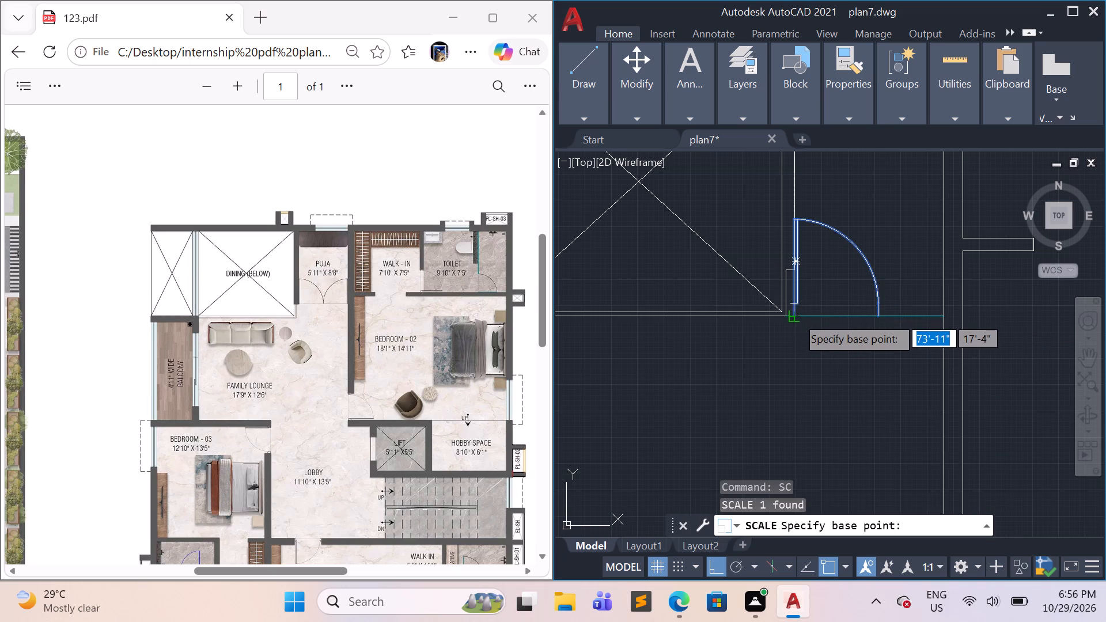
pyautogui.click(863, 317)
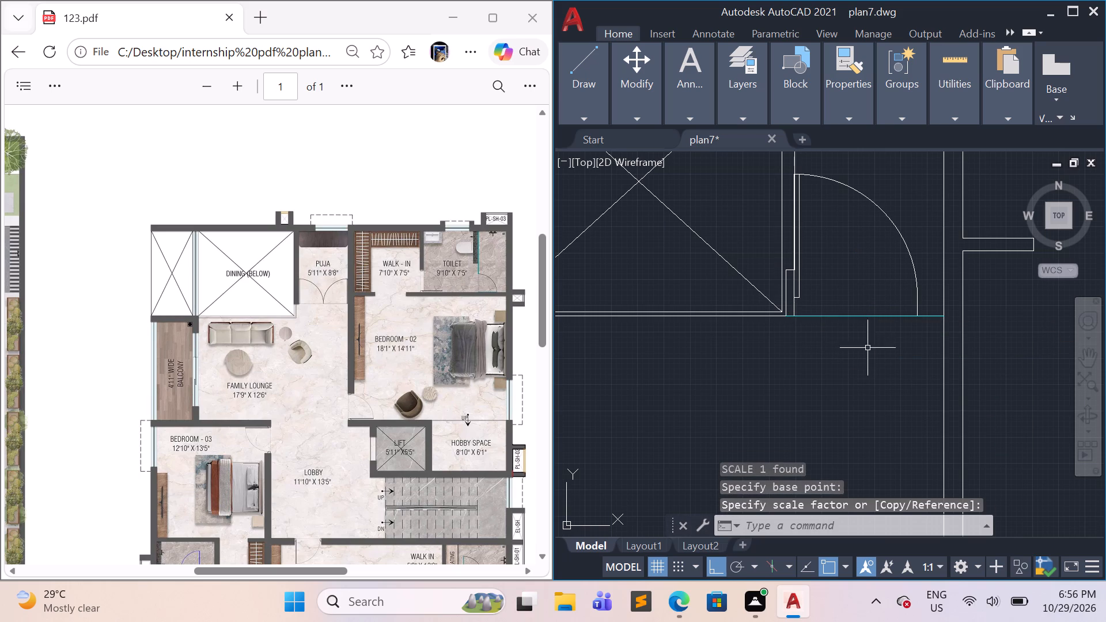
# Scale the Puja door down from its hinge corner until it spans slightly less than half of the opening.
pyautogui.click(915, 296)
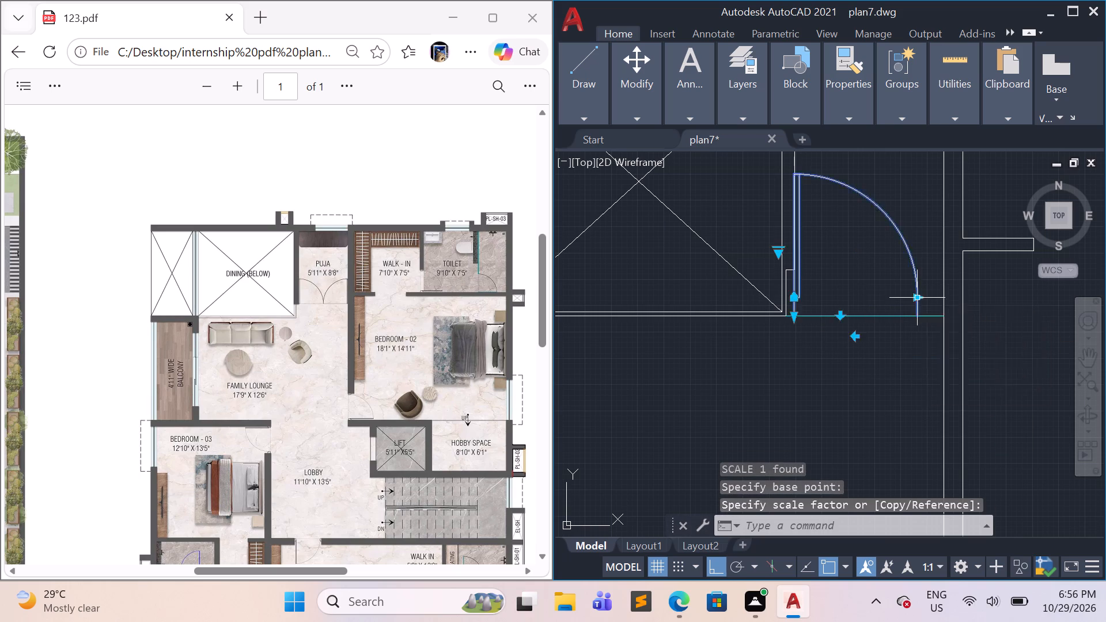
pyautogui.press('s')
pyautogui.press('c')
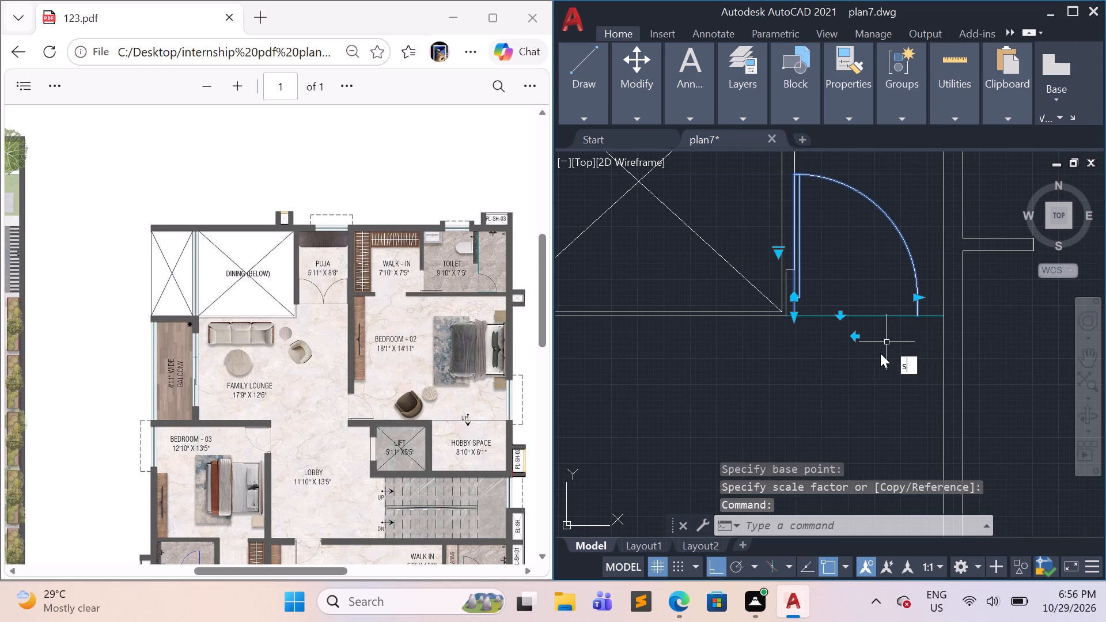
pyautogui.press('Return')
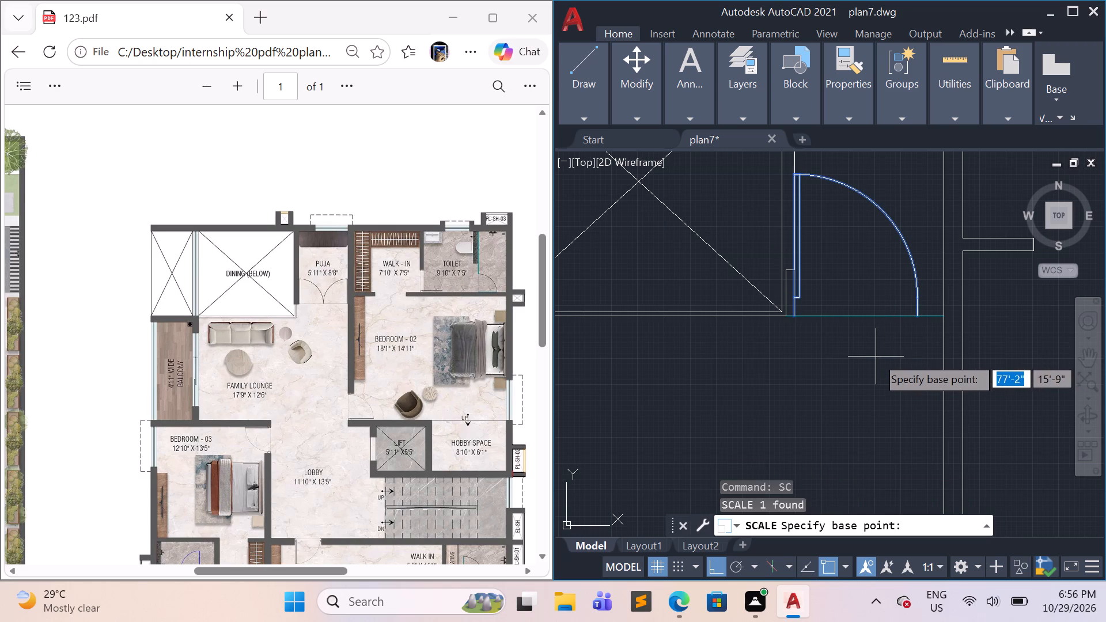
pyautogui.click(794, 321)
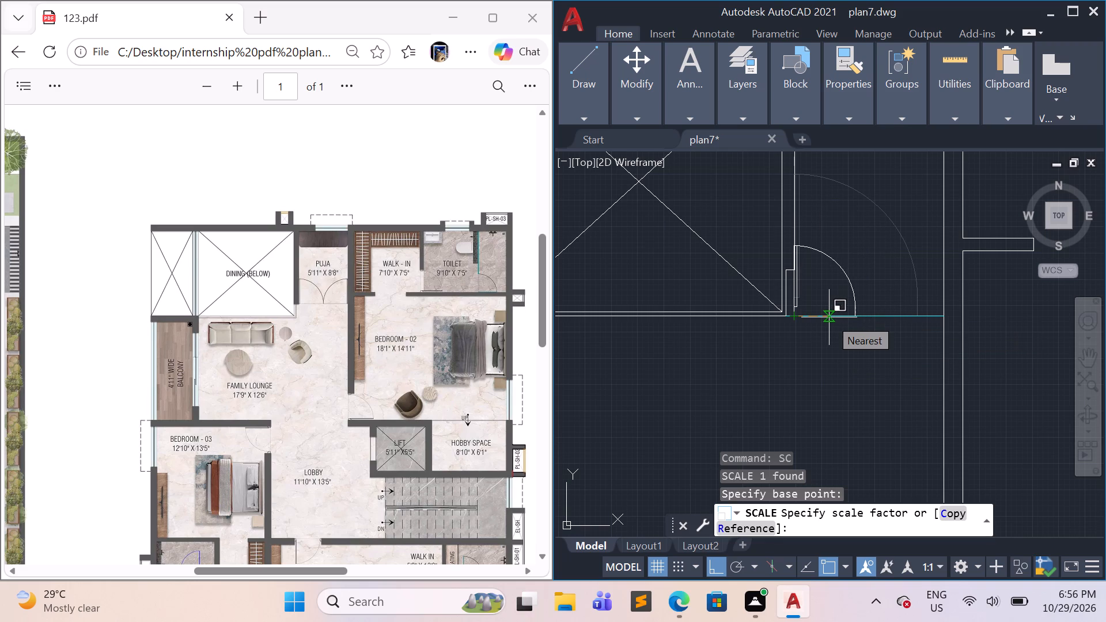
pyautogui.click(832, 318)
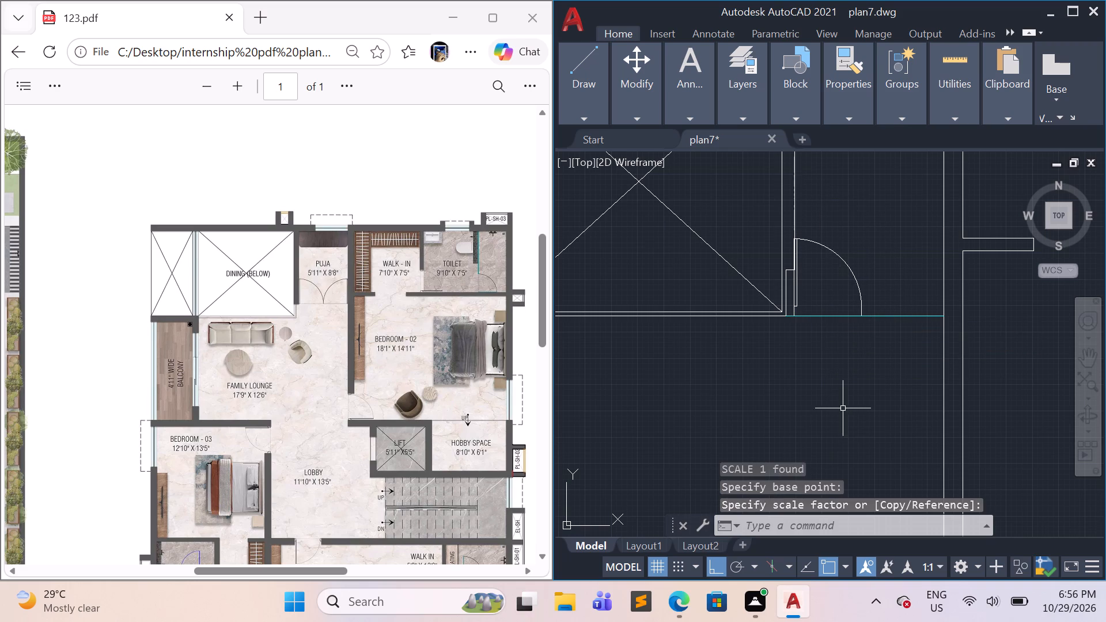
pyautogui.press('Escape')
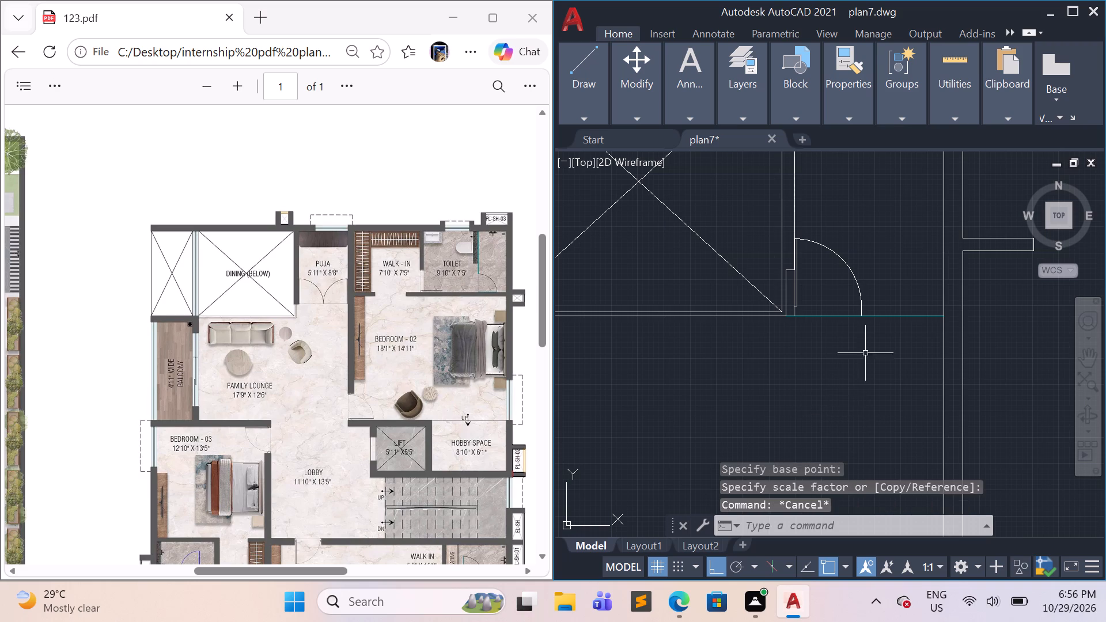
# Mirror the Puja door about a vertical line through its free end, keeping the original, for a double door.
pyautogui.click(861, 294)
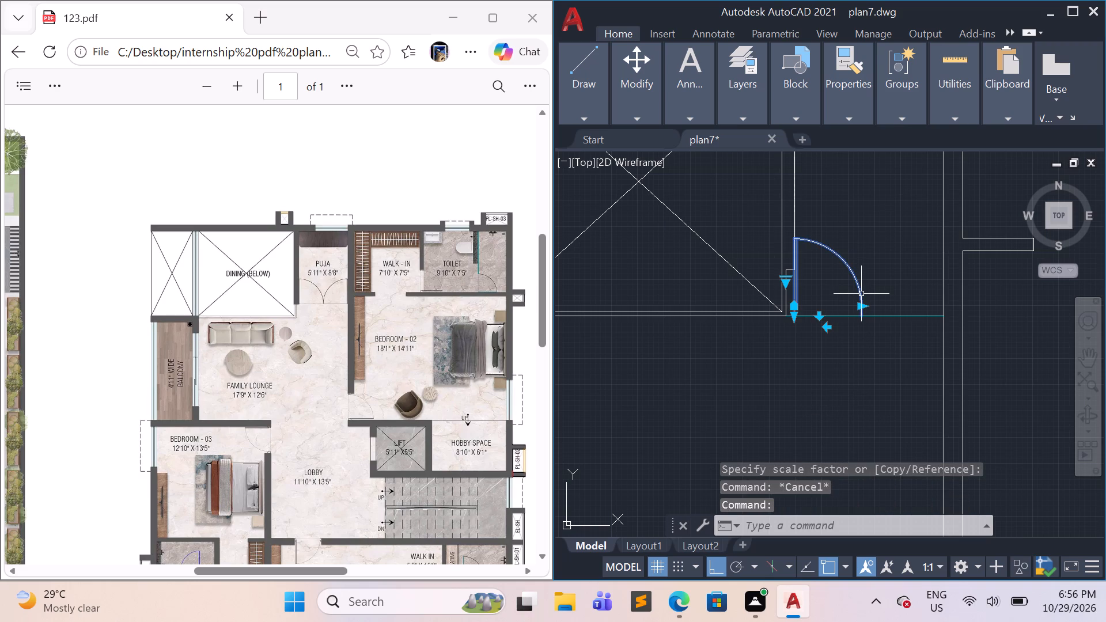
pyautogui.write('mi')
pyautogui.press('Return')
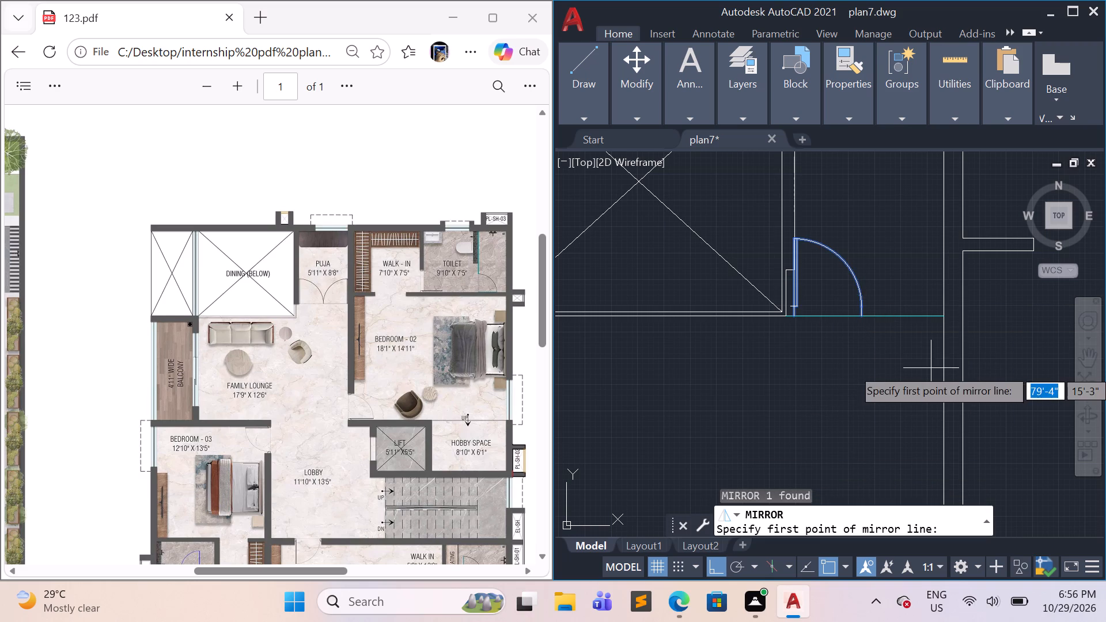
pyautogui.click(865, 313)
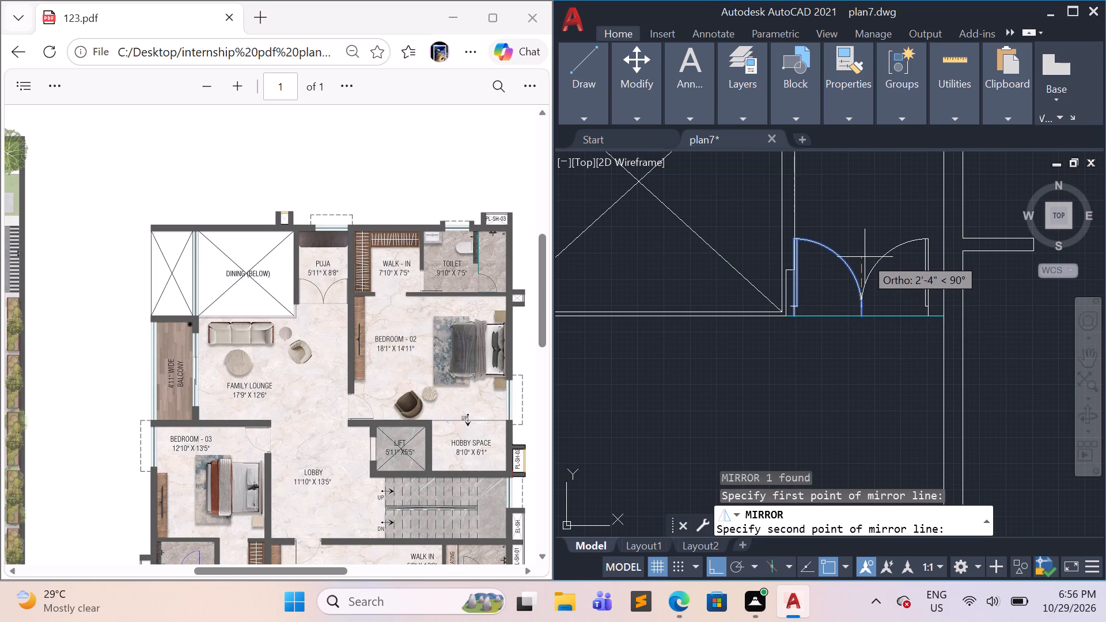
pyautogui.click(866, 234)
pyautogui.moveTo(904, 297); pyautogui.dragTo(866, 234)
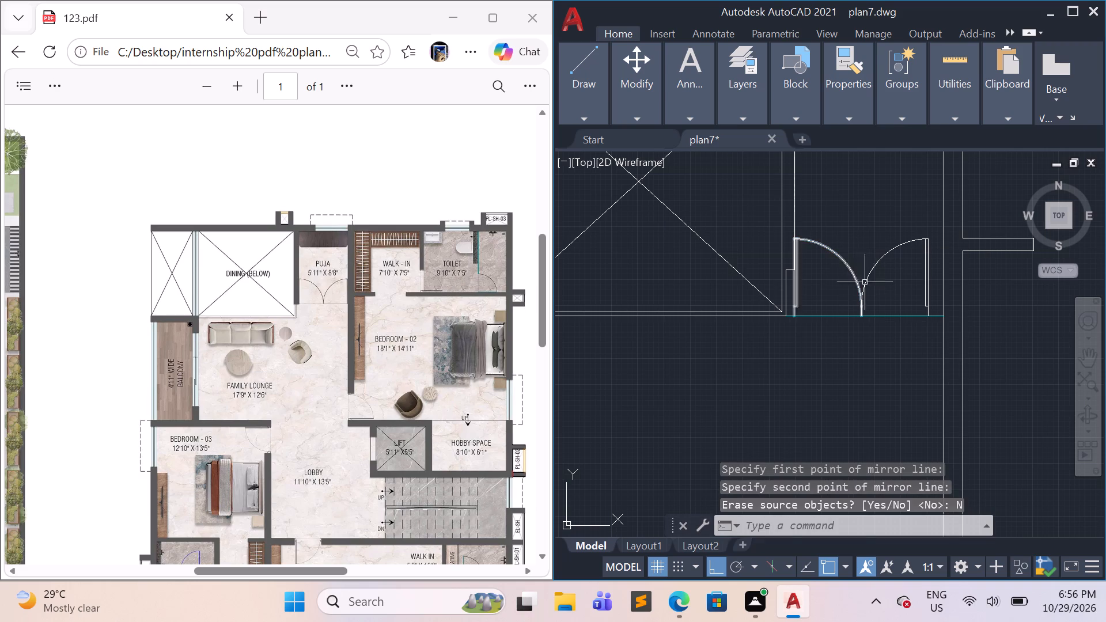
# Move the mirrored east door leaf about 2" east, from its free end to the midpoint of the cyan line.
pyautogui.scroll(1, 916, 294)
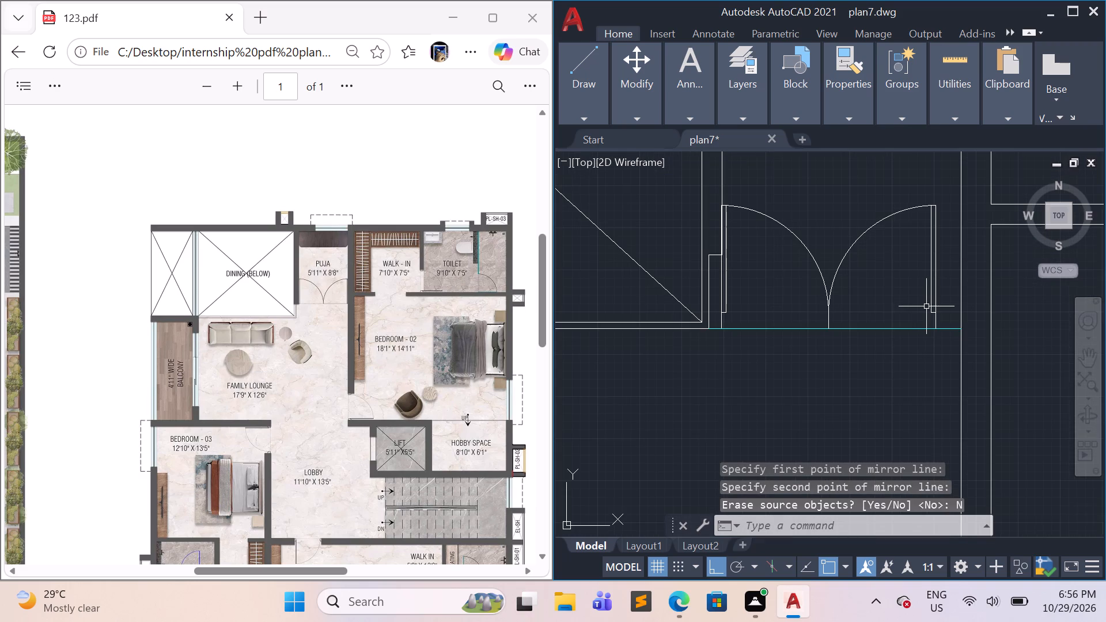
pyautogui.scroll(-1, 927, 308)
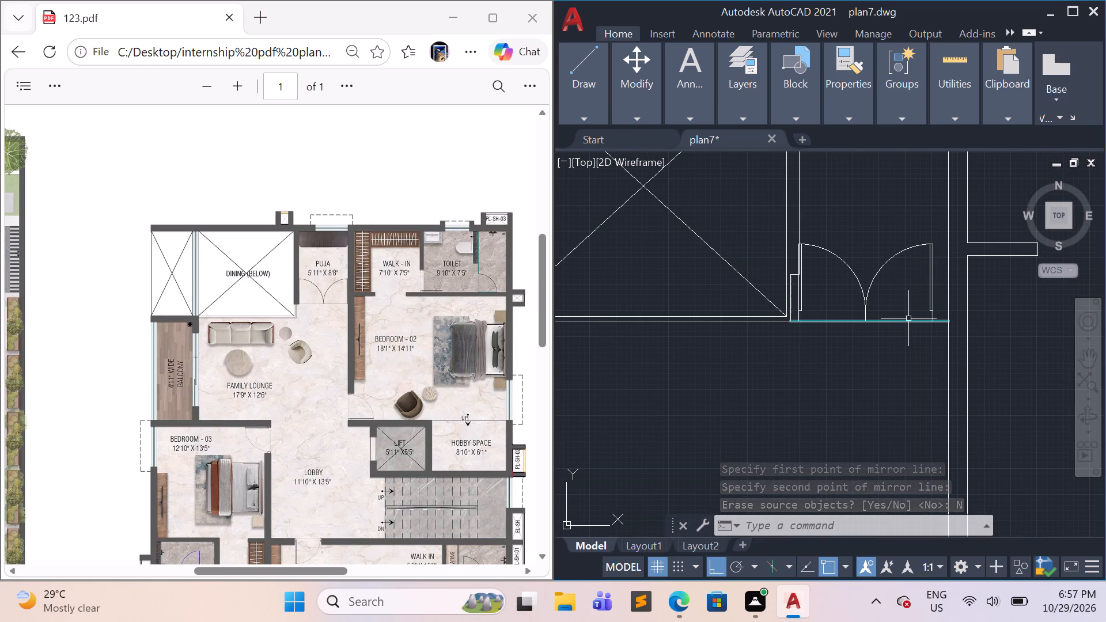
pyautogui.scroll(1, 908, 318)
pyautogui.click(867, 239)
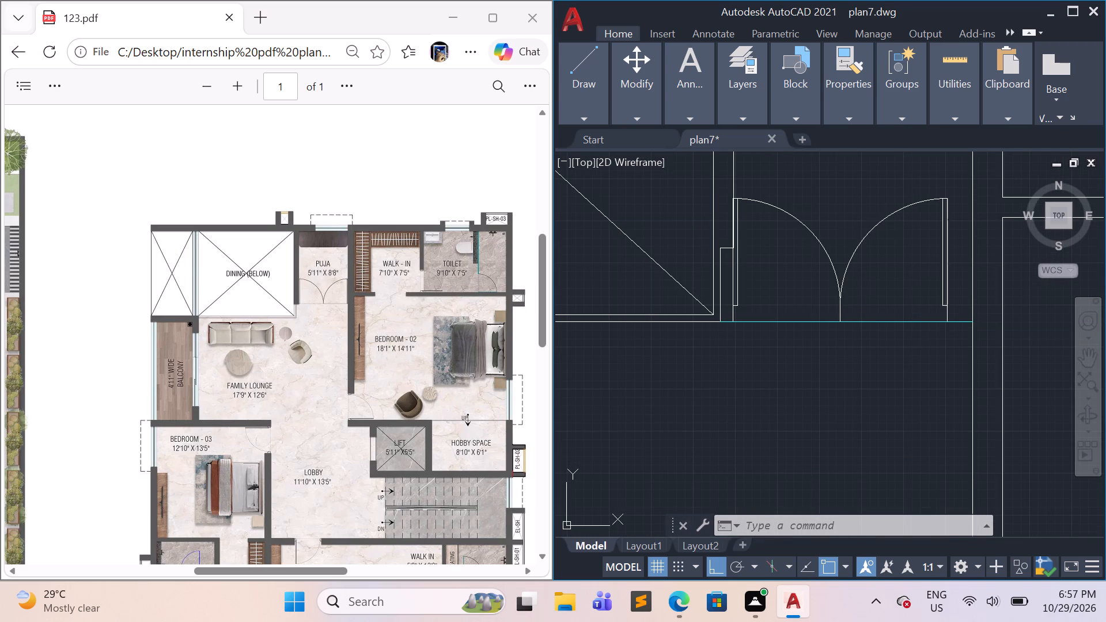
pyautogui.press(',')
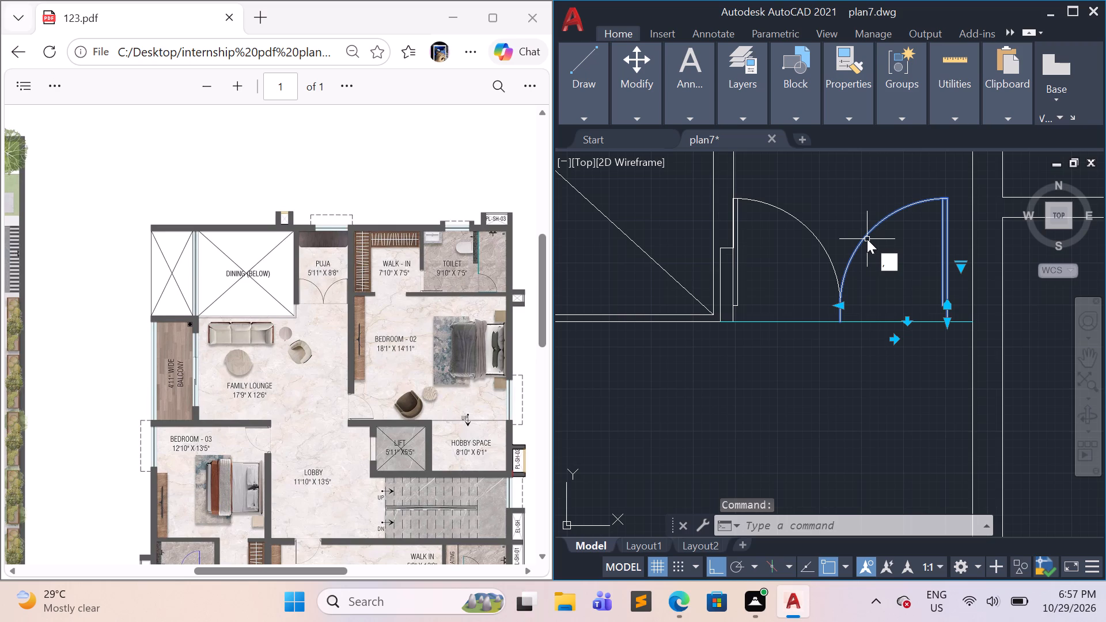
pyautogui.press('BackSpace')
pyautogui.press('m')
pyautogui.press('Return')
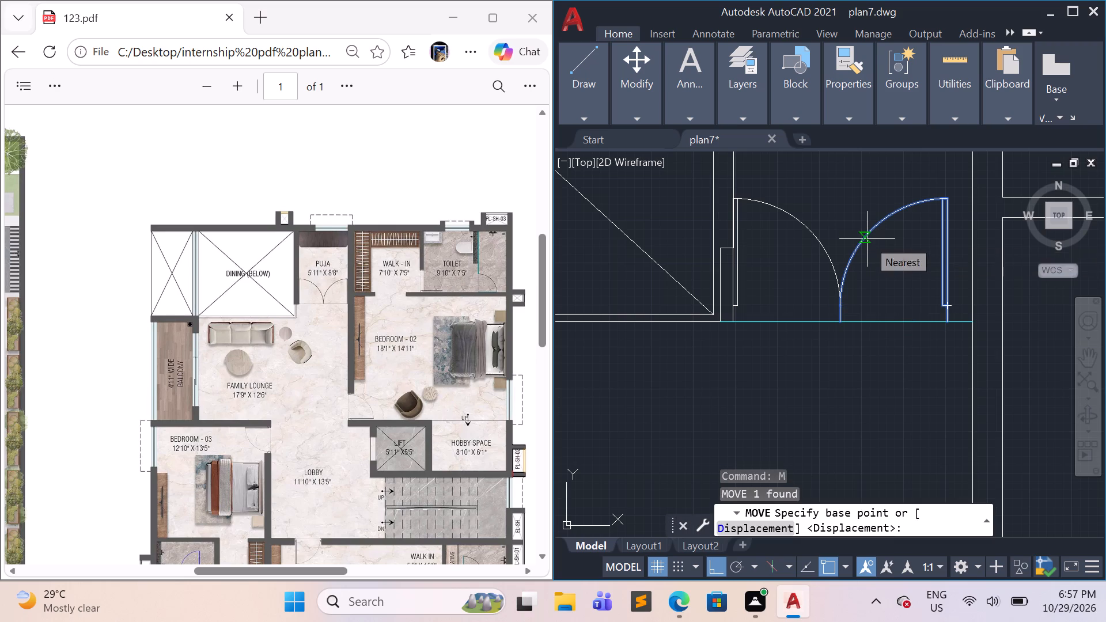
pyautogui.click(840, 324)
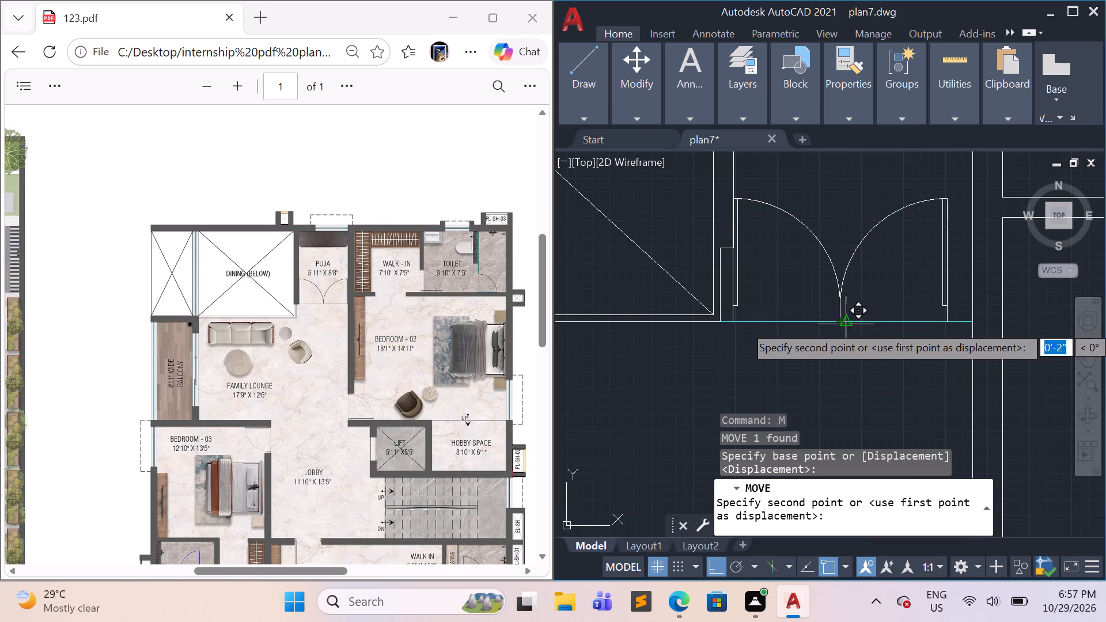
pyautogui.click(846, 327)
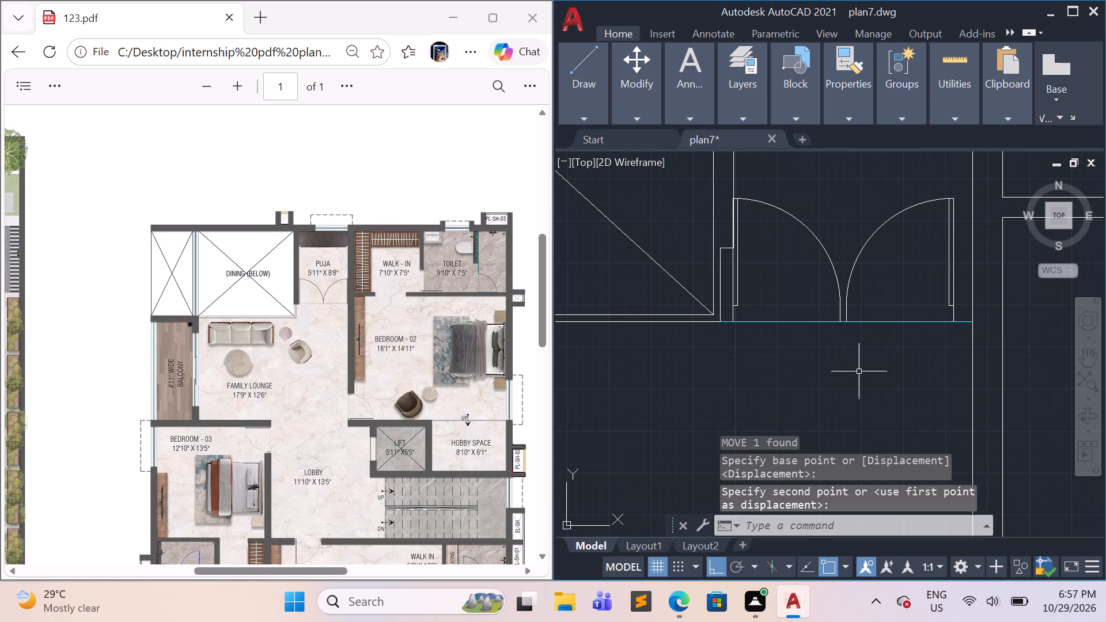
# Erase the cyan construction line across the Puja opening.
pyautogui.click(882, 323)
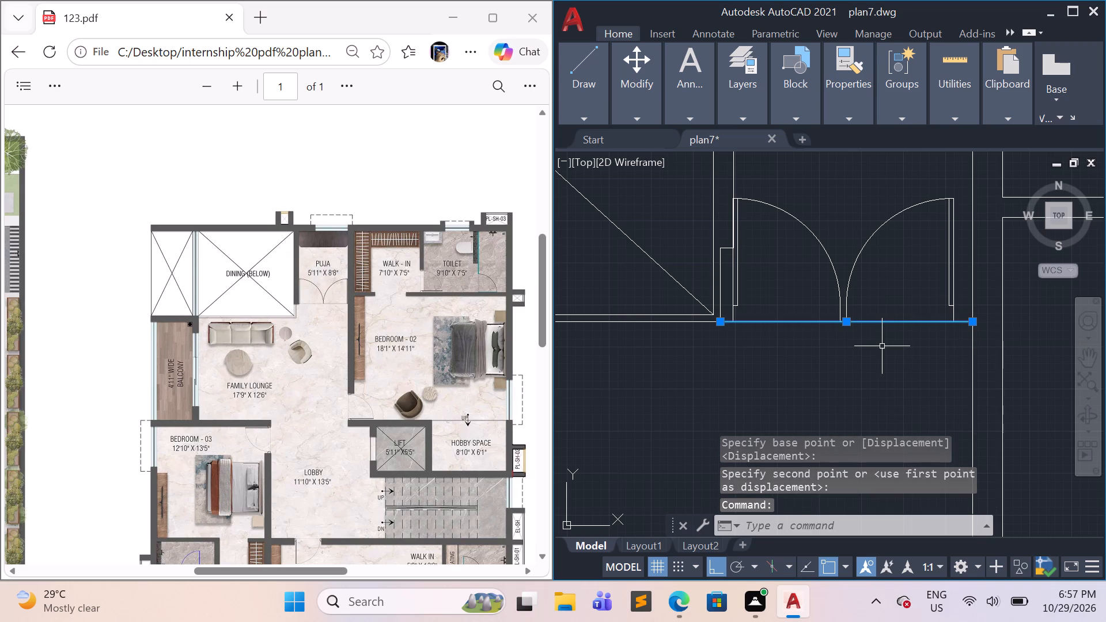
pyautogui.press('e')
pyautogui.press('Return')
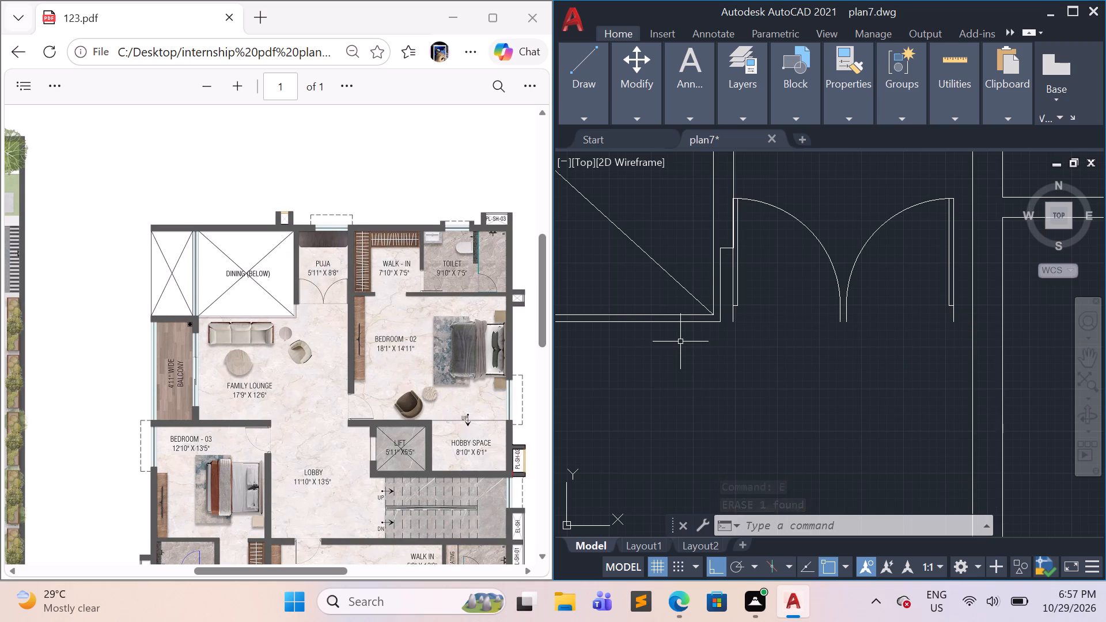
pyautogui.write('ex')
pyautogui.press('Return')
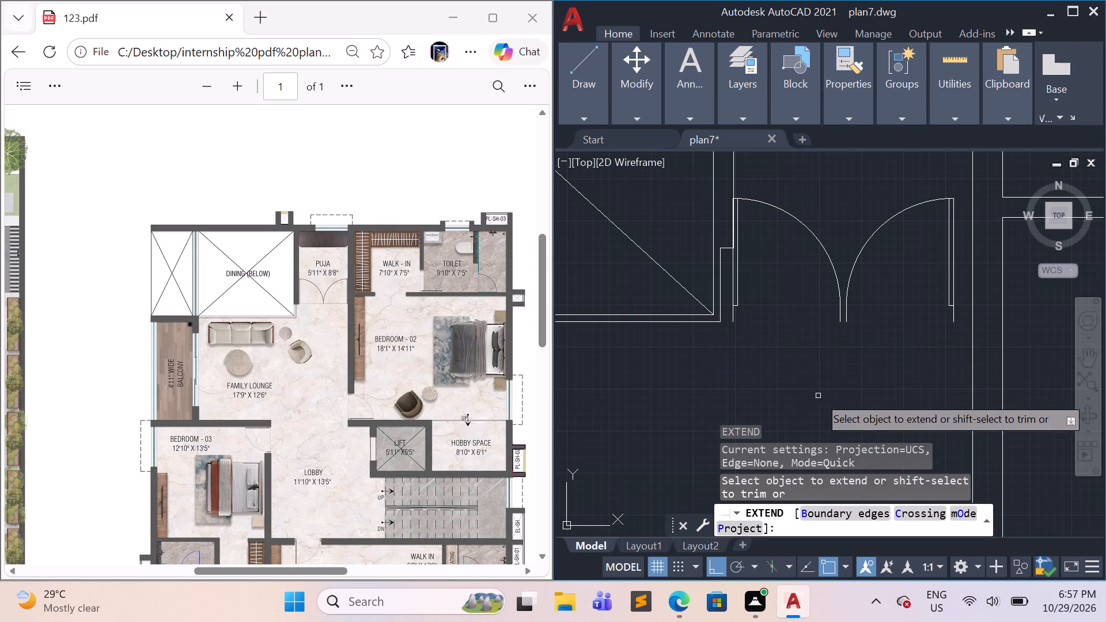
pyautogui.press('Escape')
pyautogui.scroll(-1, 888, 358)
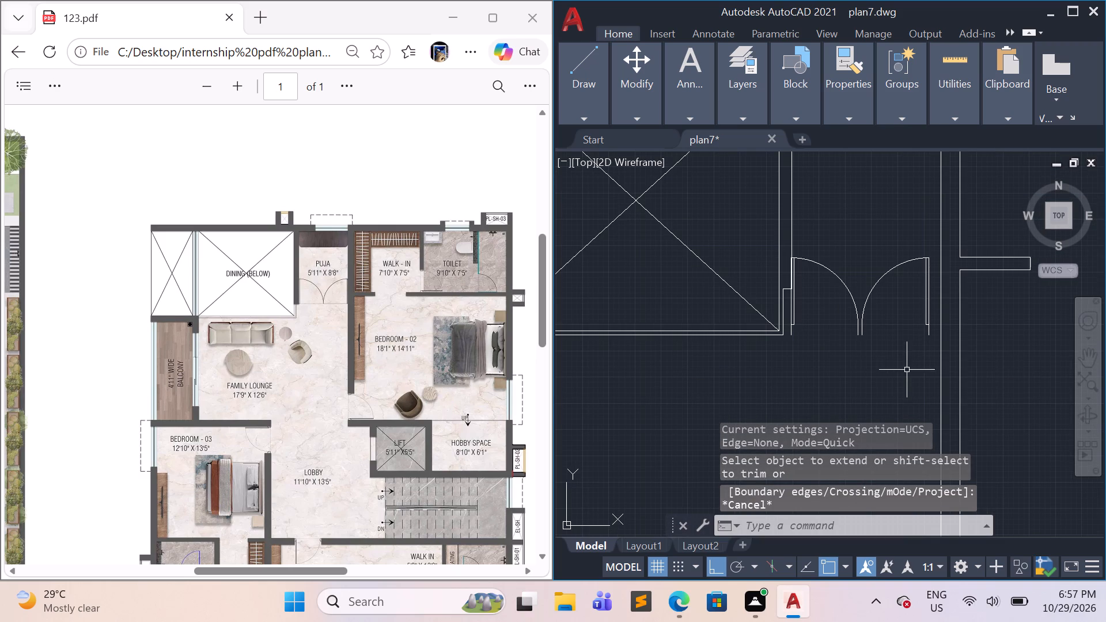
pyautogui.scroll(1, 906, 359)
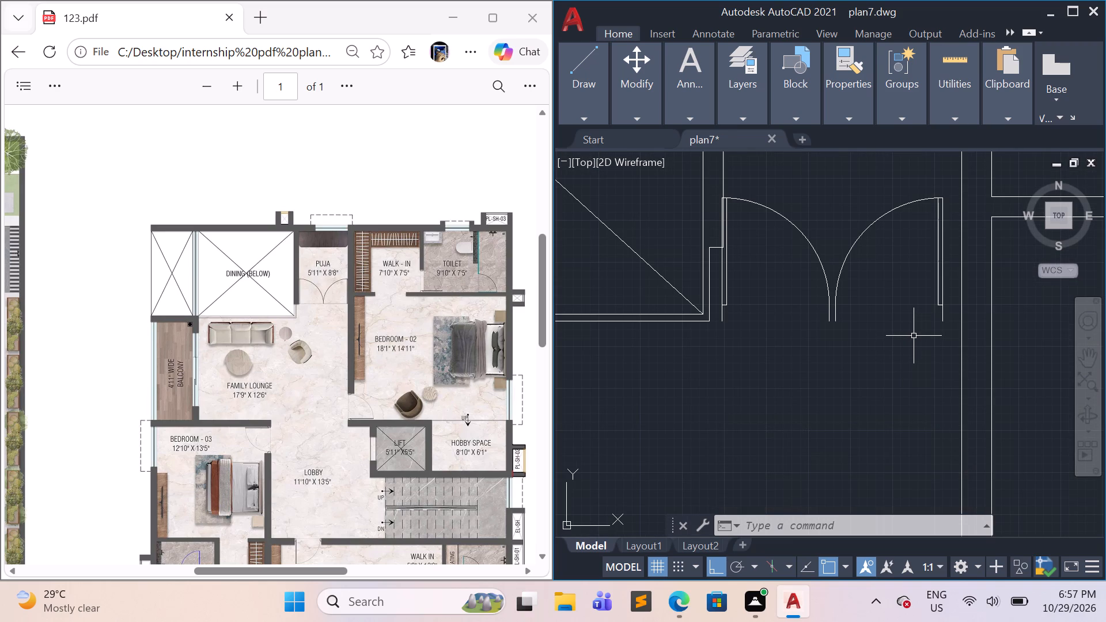
# Move the Puja east door leaf about 6" east, from its hinge end onto the face of the east wall.
pyautogui.scroll(-2, 931, 348)
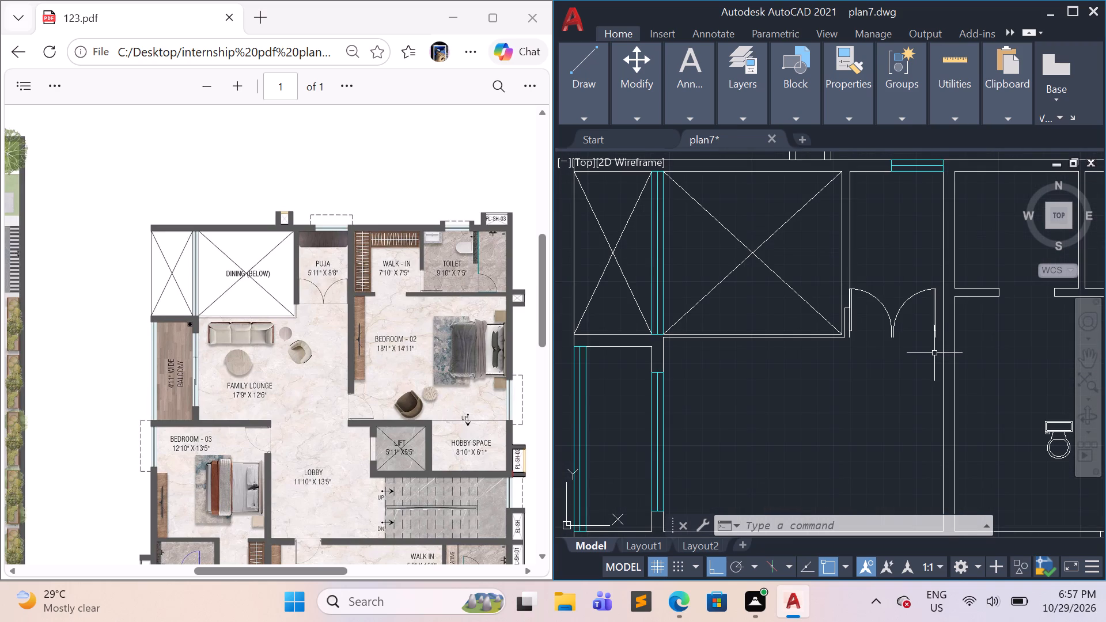
pyautogui.scroll(1, 889, 390)
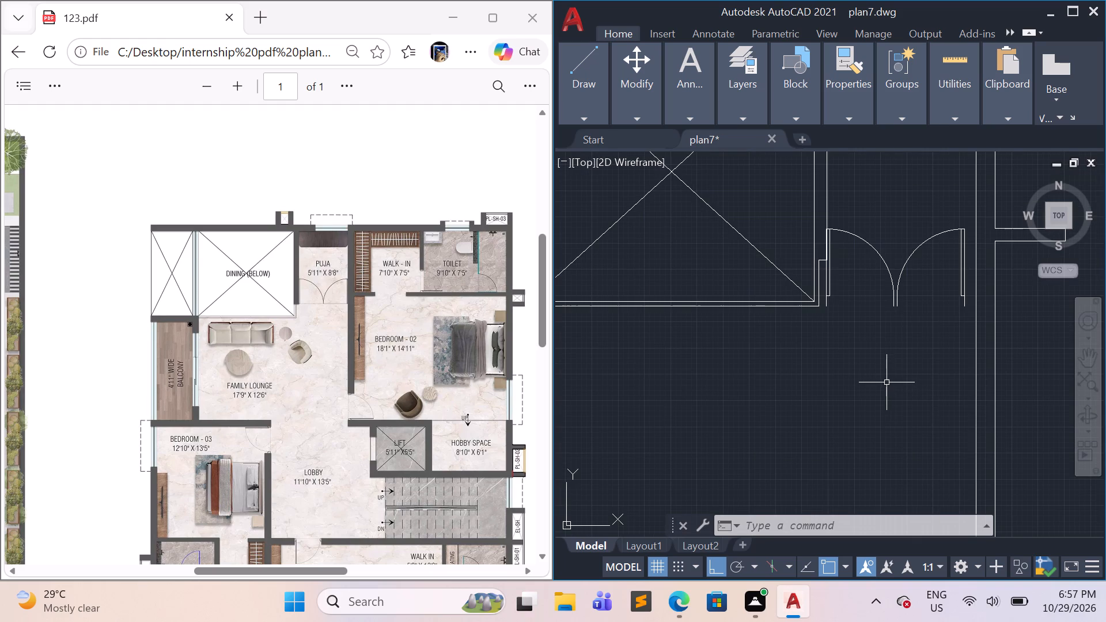
pyautogui.moveTo(864, 381); pyautogui.dragTo(731, 386, button='middle')
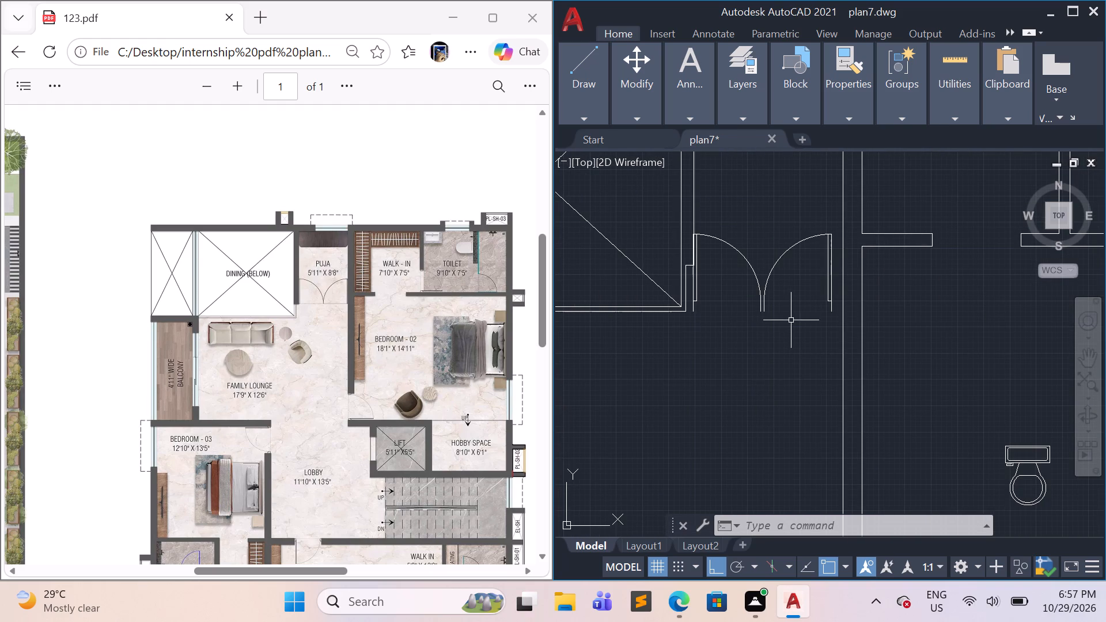
pyautogui.click(835, 309)
pyautogui.click(829, 306)
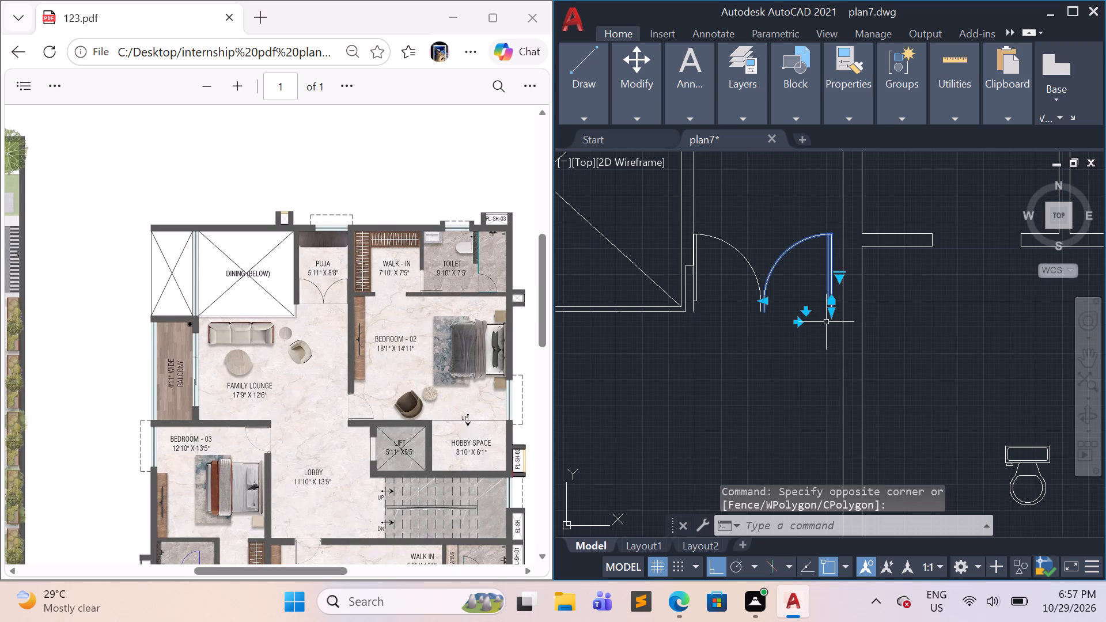
pyautogui.press('m')
pyautogui.press('Return')
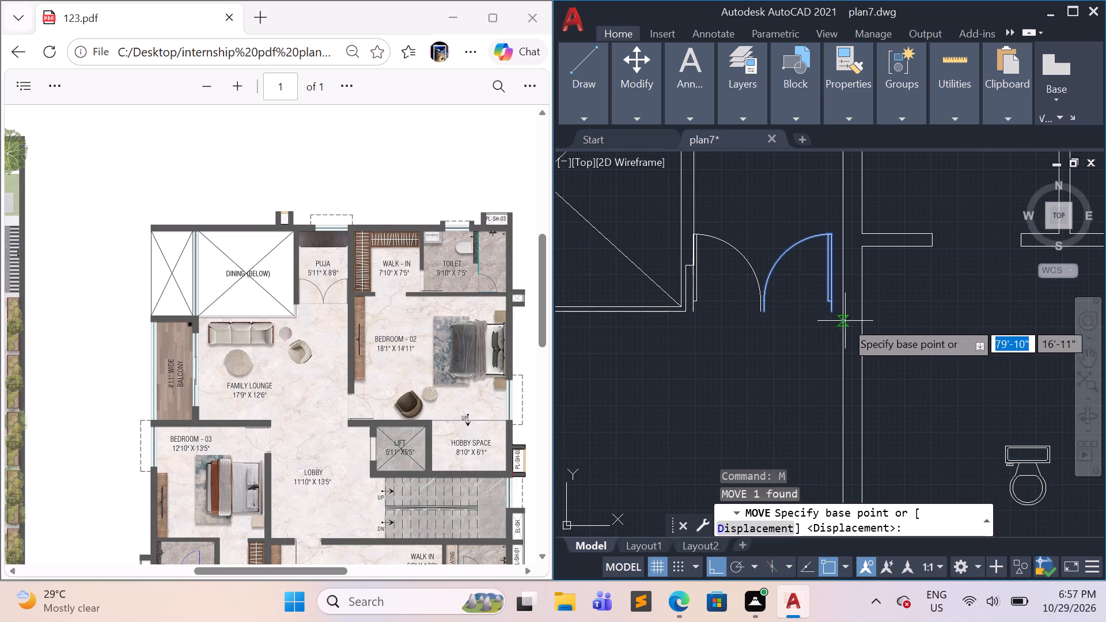
pyautogui.click(831, 312)
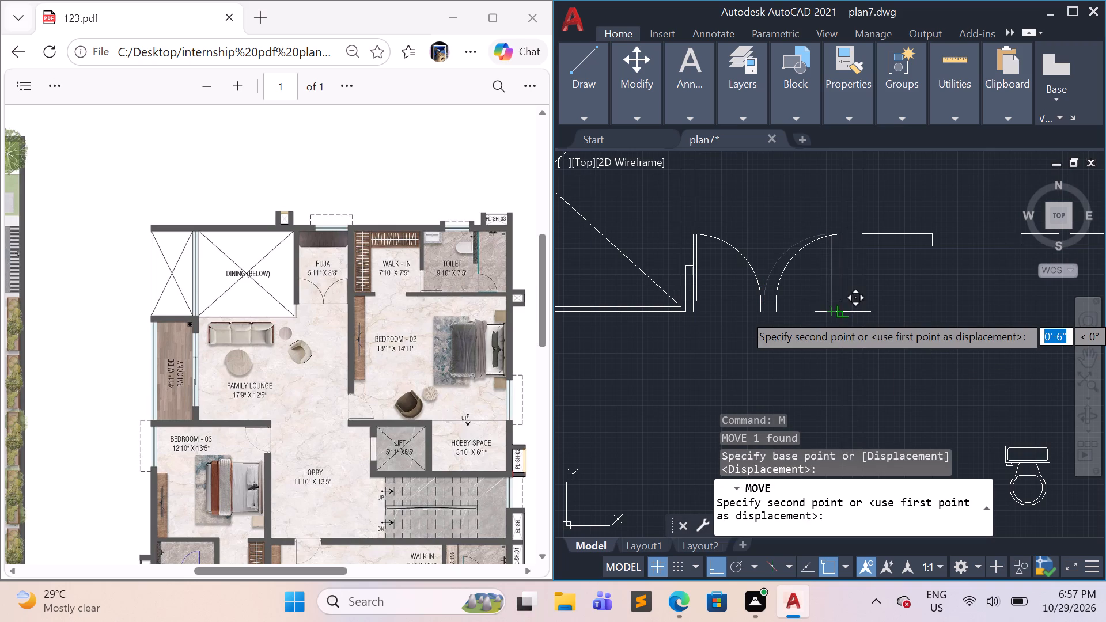
pyautogui.click(840, 313)
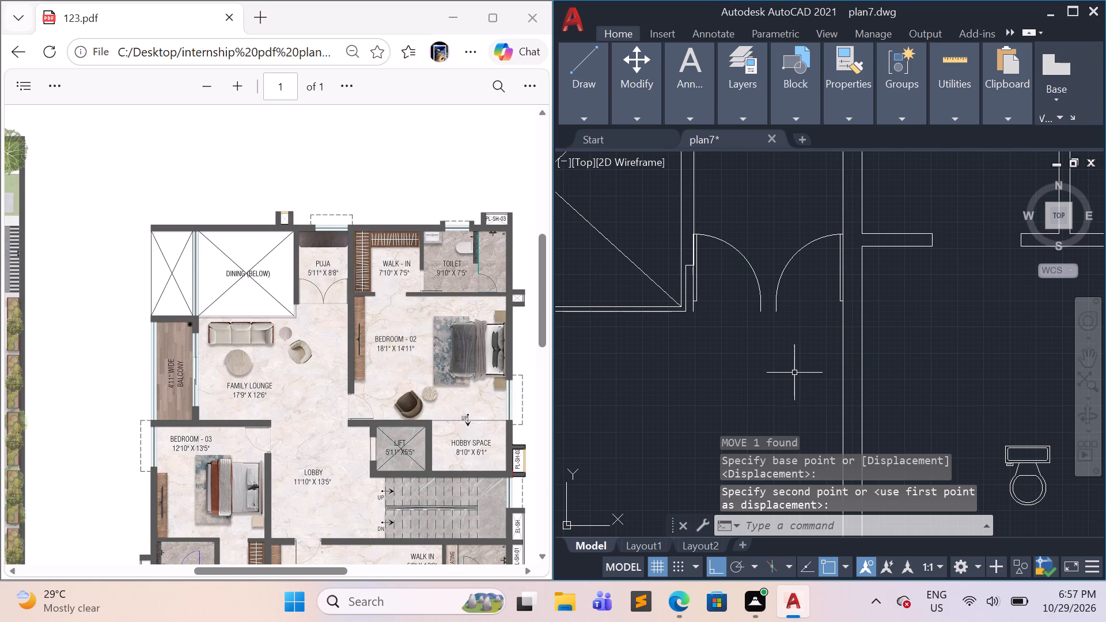
# Move the Puja west door leaf about 1'-10" north, from its hinge end onto the inner corner of the wall jog.
pyautogui.scroll(1, 766, 336)
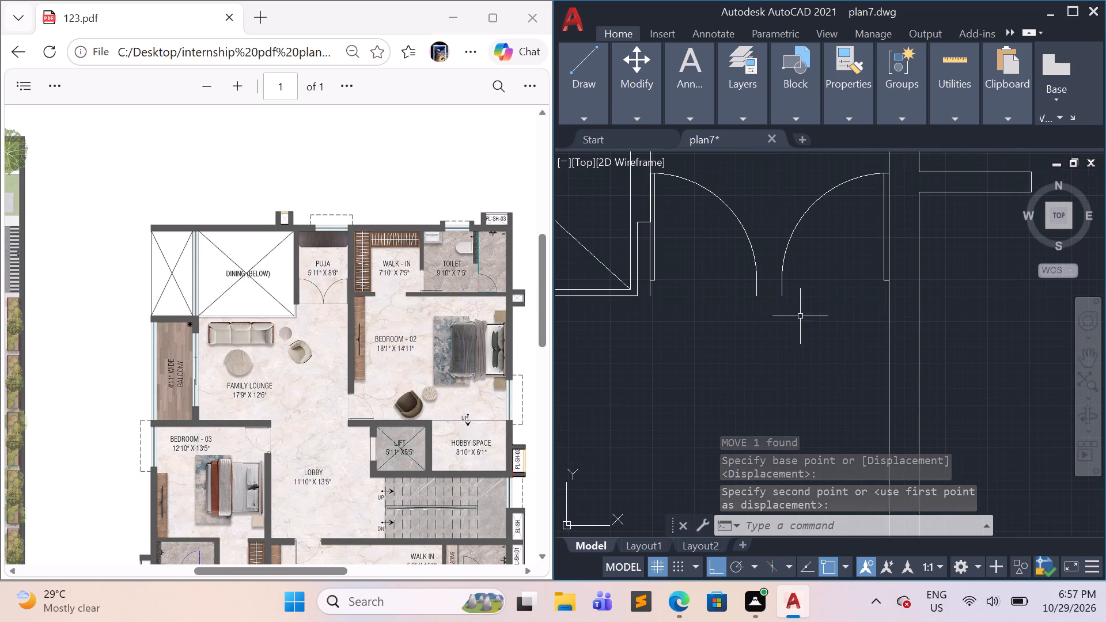
pyautogui.scroll(-1, 807, 310)
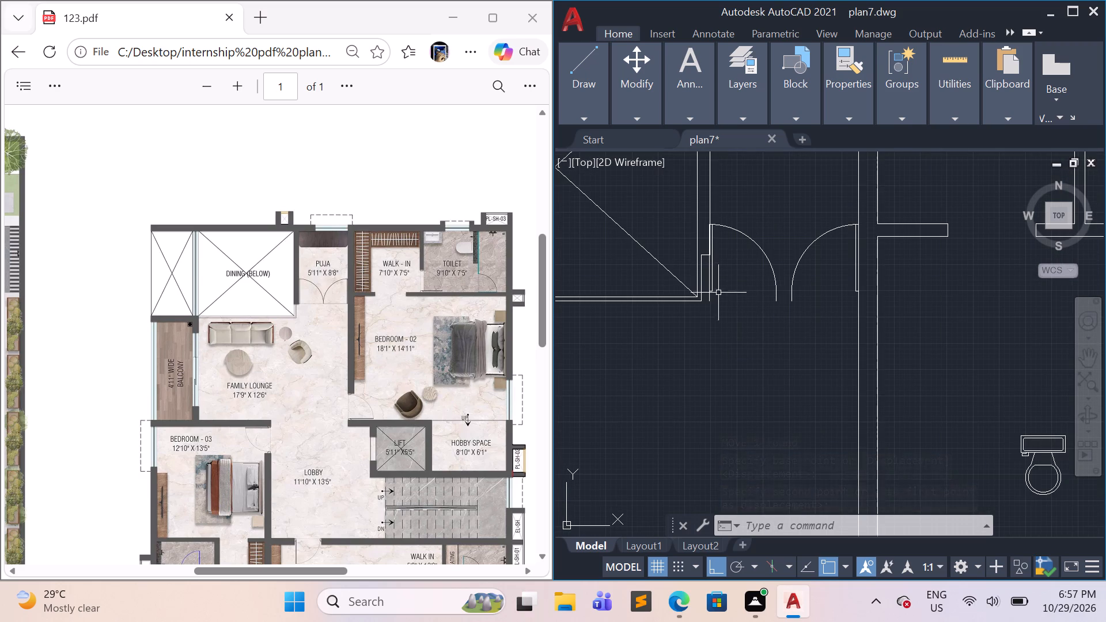
pyautogui.scroll(1, 714, 275)
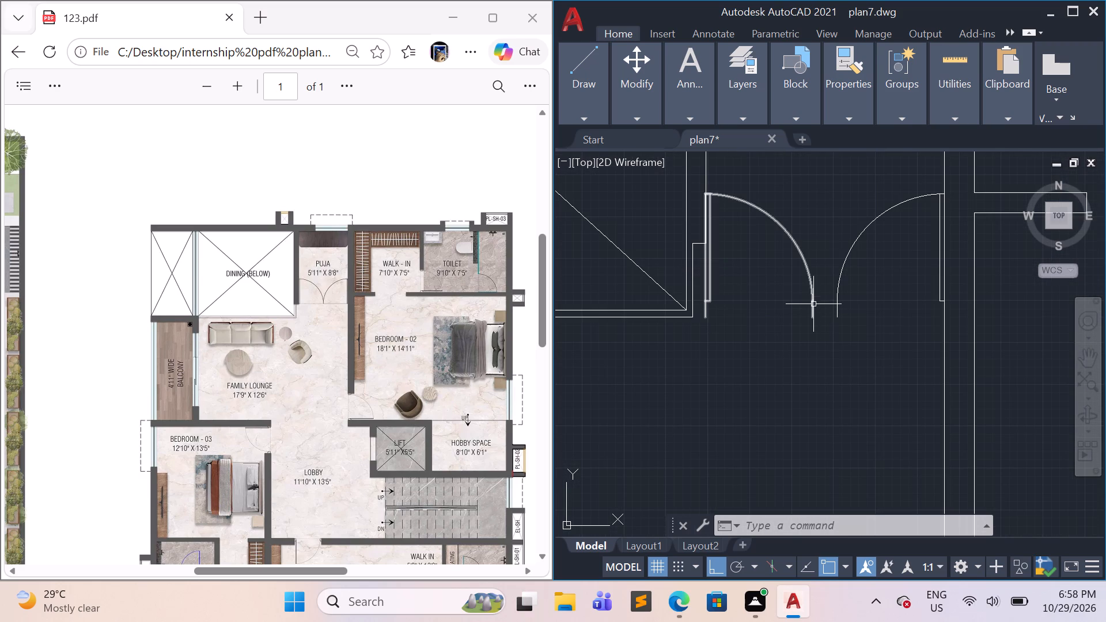
pyautogui.click(813, 304)
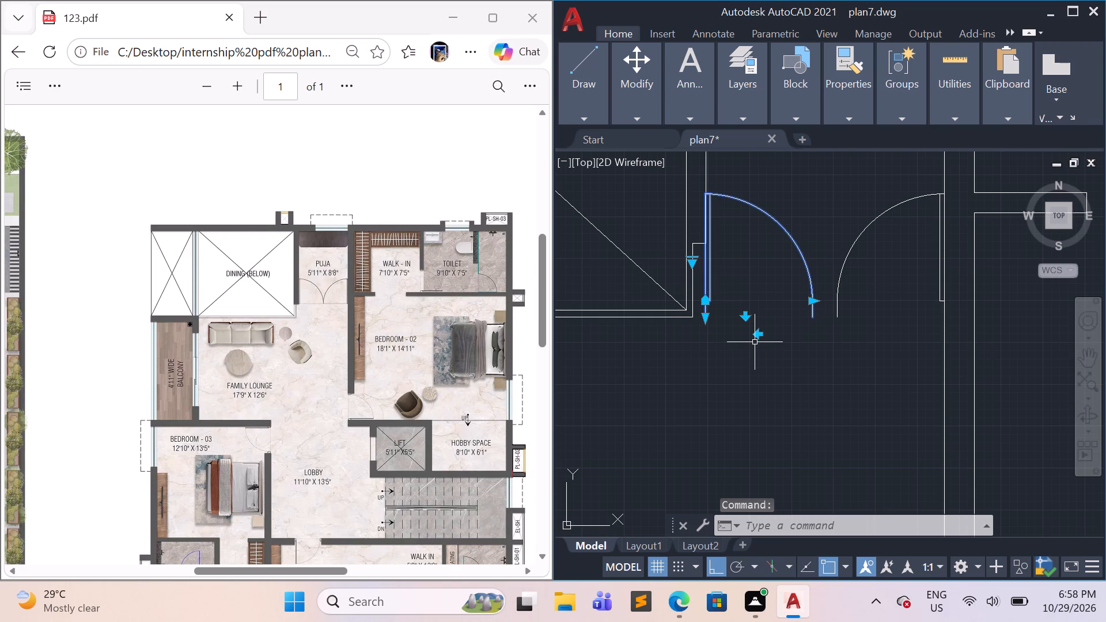
pyautogui.press('m')
pyautogui.press('Return')
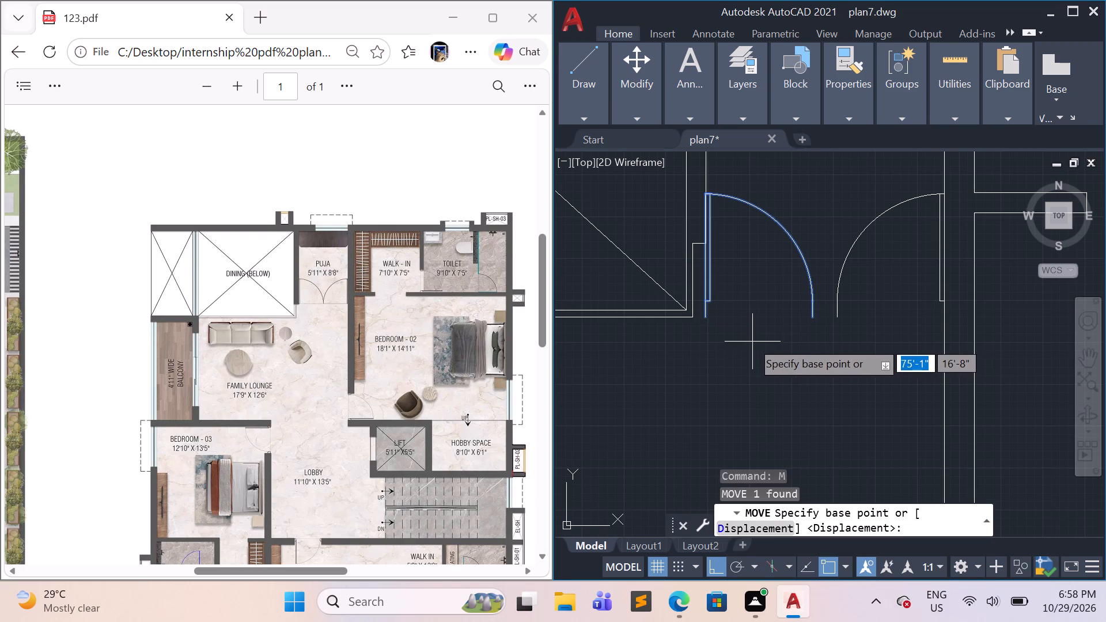
pyautogui.click(711, 318)
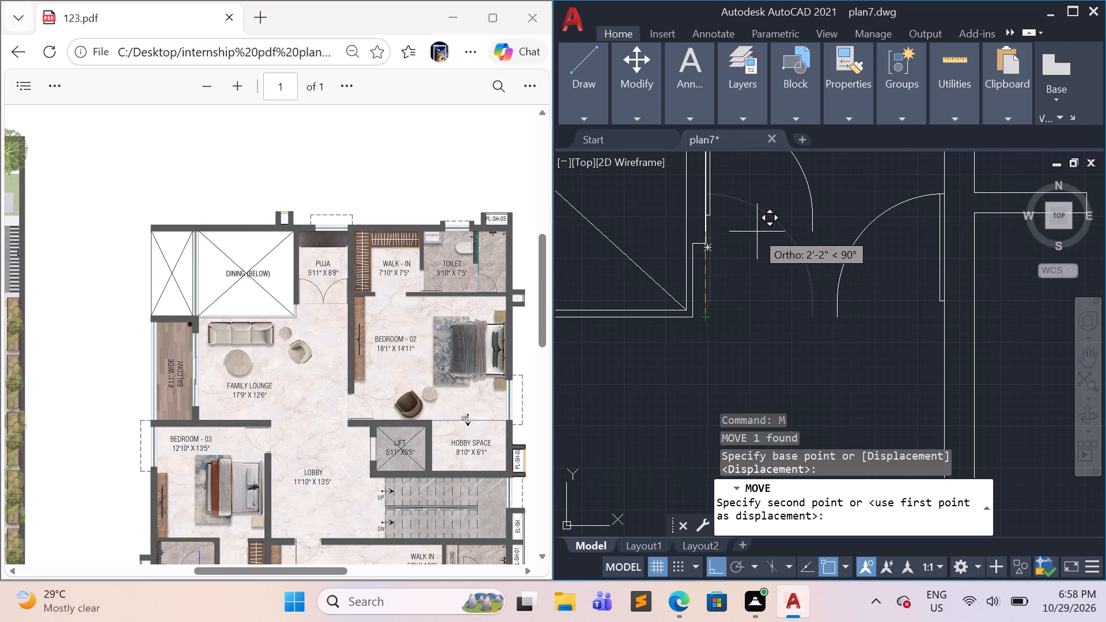
pyautogui.scroll(3, 704, 237)
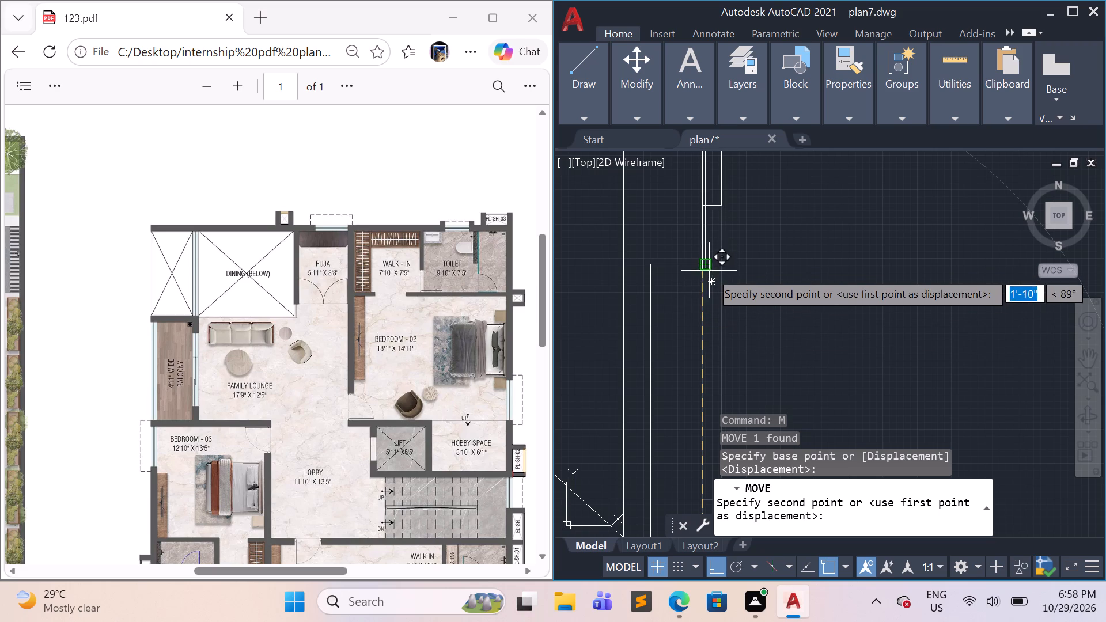
pyautogui.click(707, 266)
# Move the west door leaf straight south from the jog corner until its hinge end aligns with the dining wall's south edge.
pyautogui.scroll(-2, 744, 340)
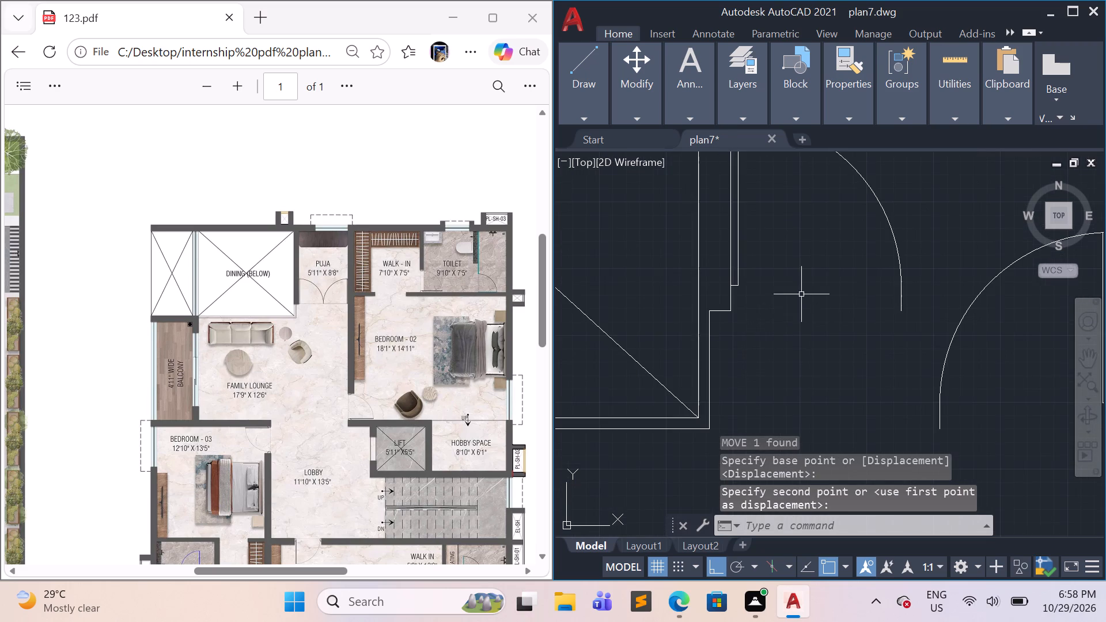
pyautogui.scroll(-1, 803, 294)
pyautogui.click(877, 261)
pyautogui.click(844, 234)
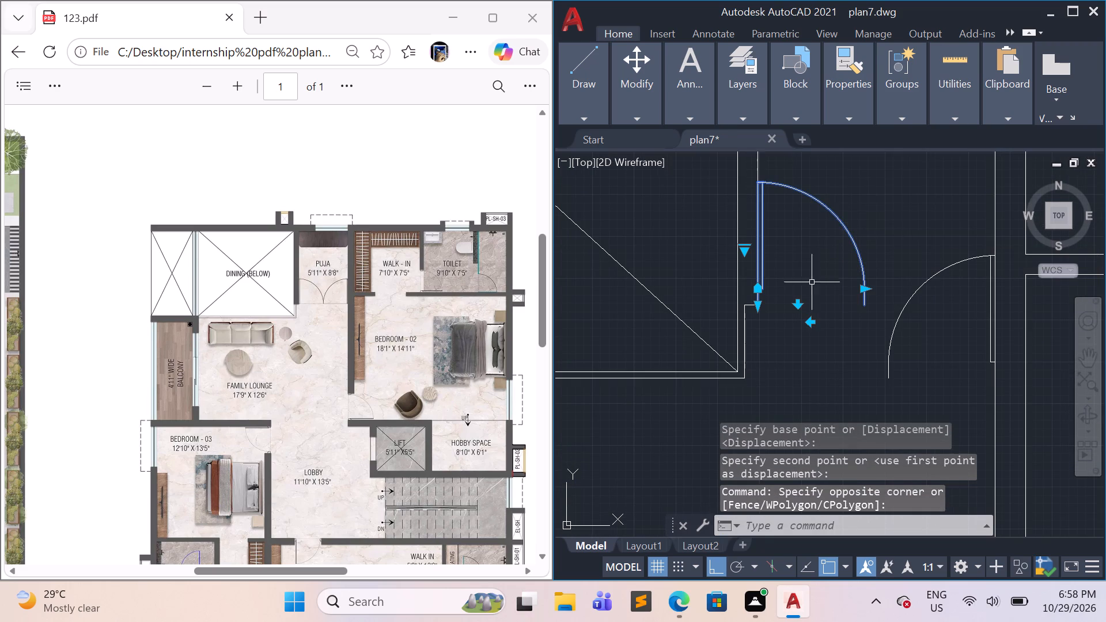
pyautogui.scroll(1, 774, 340)
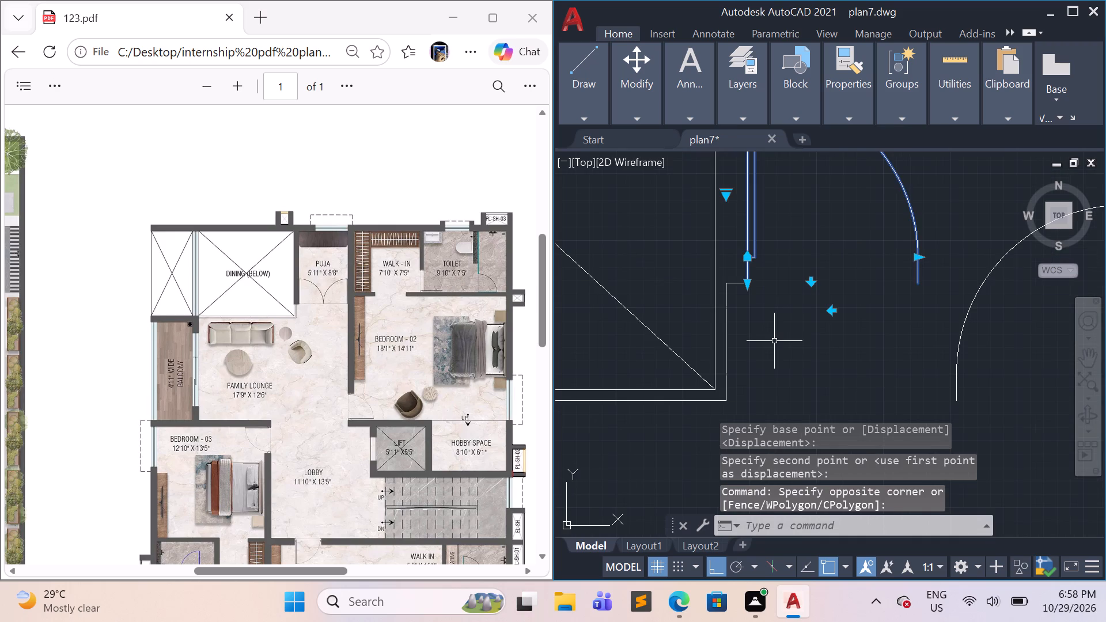
pyautogui.press('m')
pyautogui.press('Return')
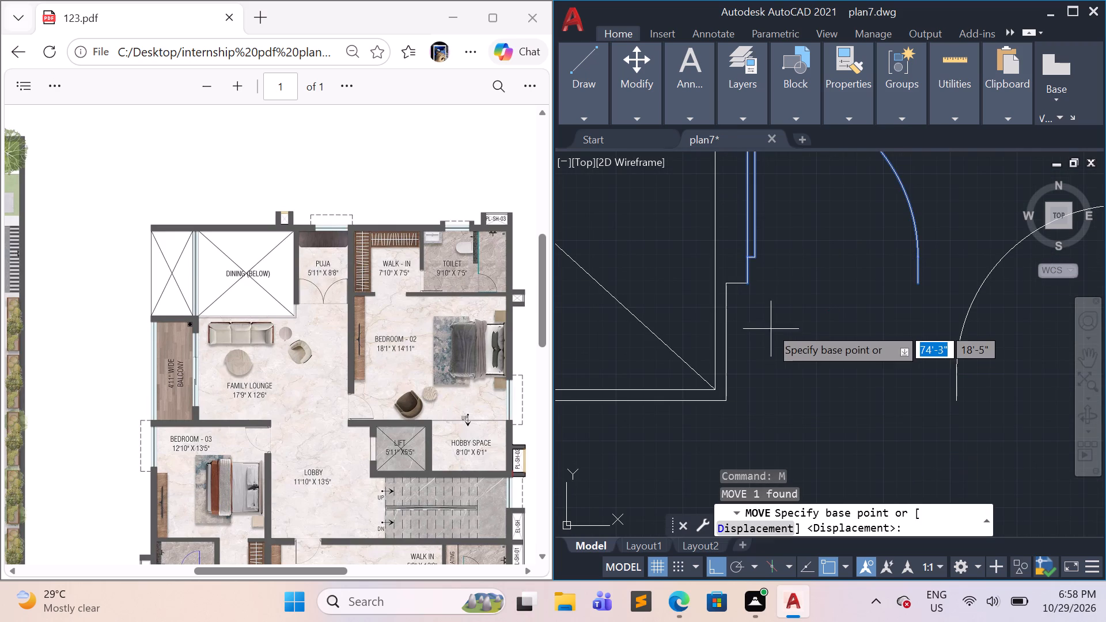
pyautogui.click(751, 282)
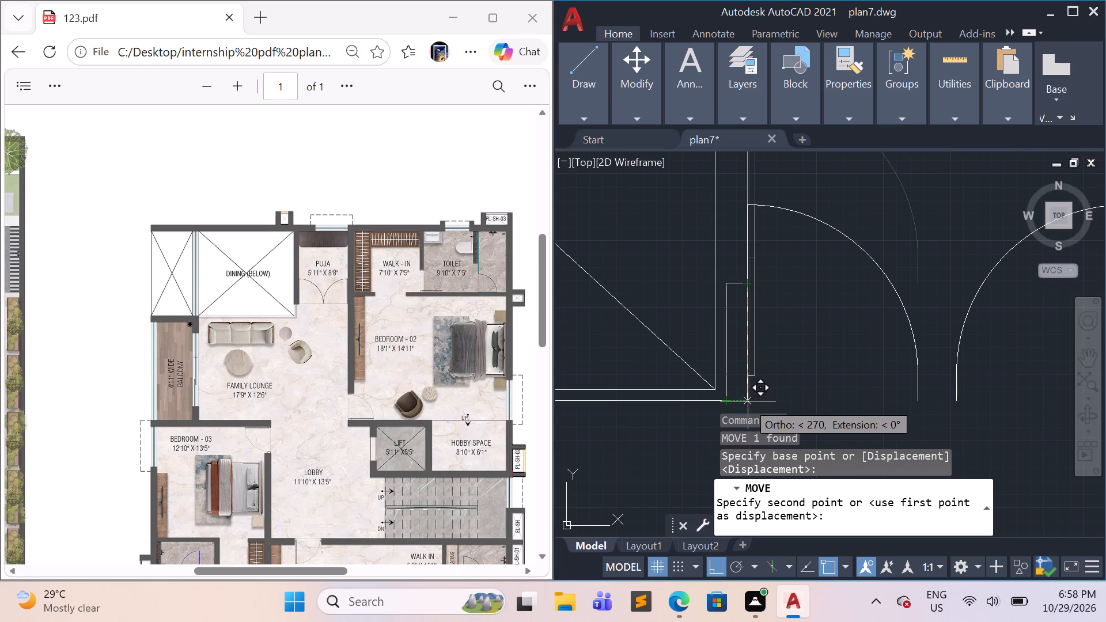
pyautogui.click(748, 400)
pyautogui.press('Escape')
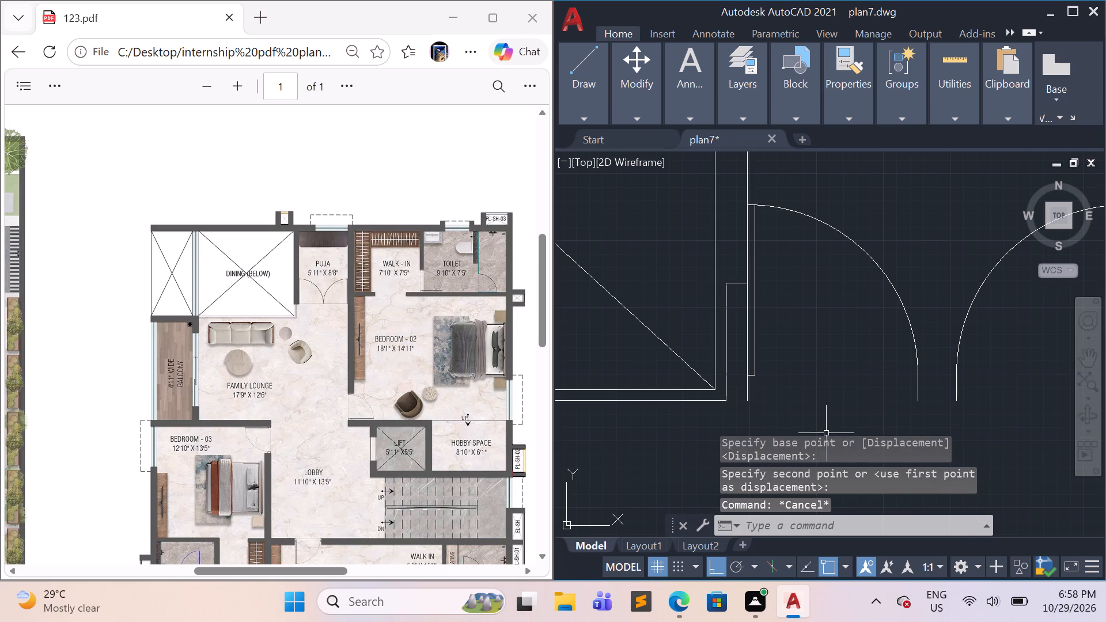
# Draw a horizontal line about 6'-3" long across the Puja opening, from the jogged wall's south corner to the east wall.
pyautogui.scroll(-2, 854, 423)
pyautogui.scroll(2, 923, 423)
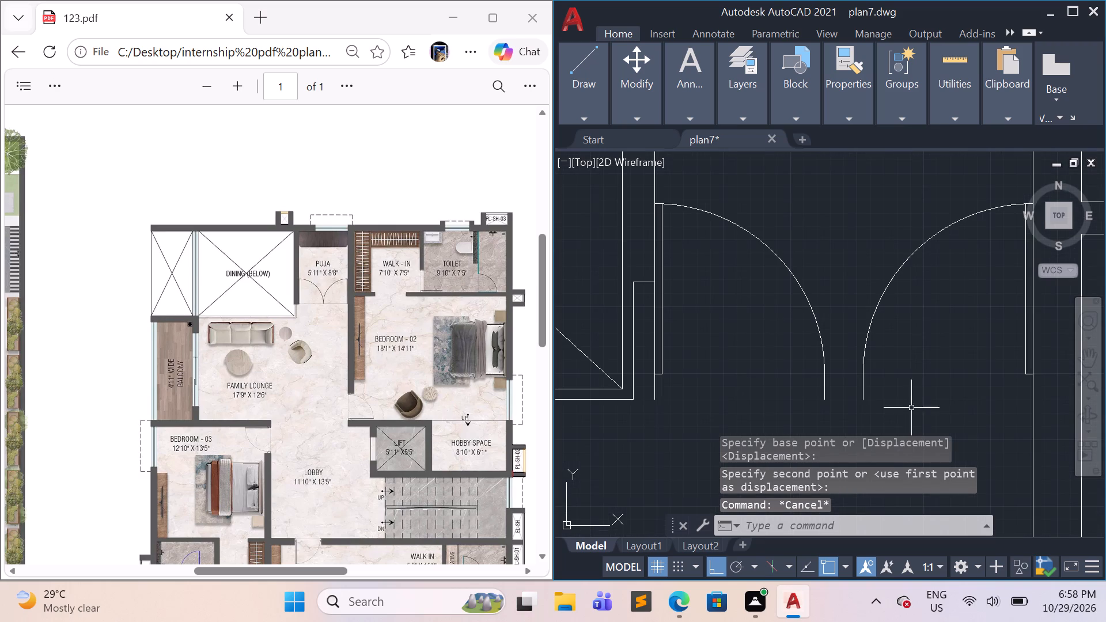
pyautogui.scroll(-1, 891, 406)
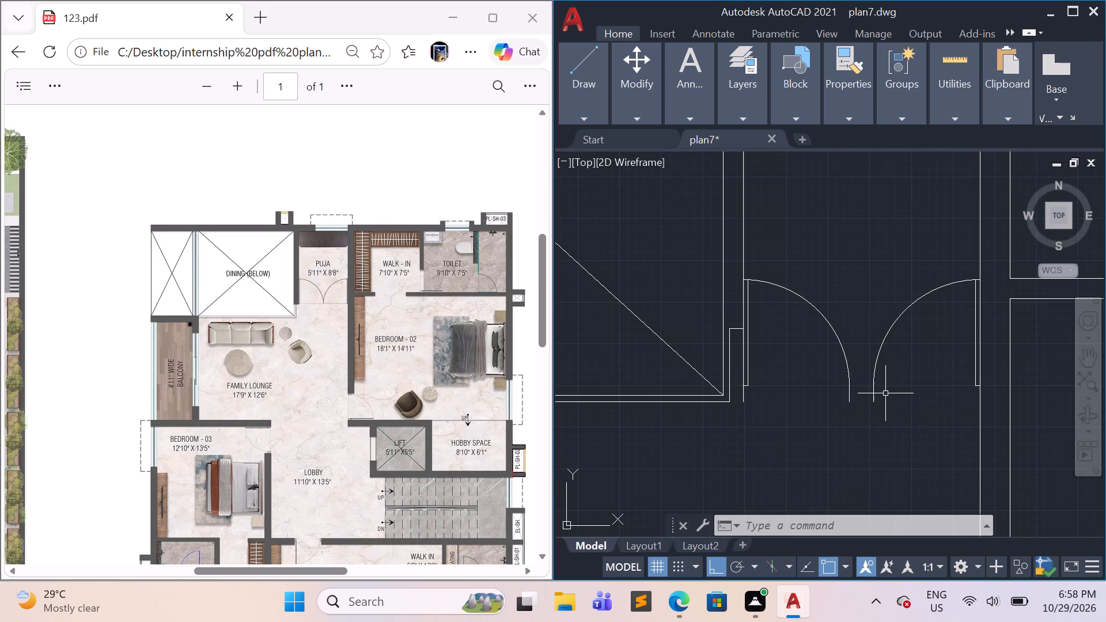
pyautogui.press('l')
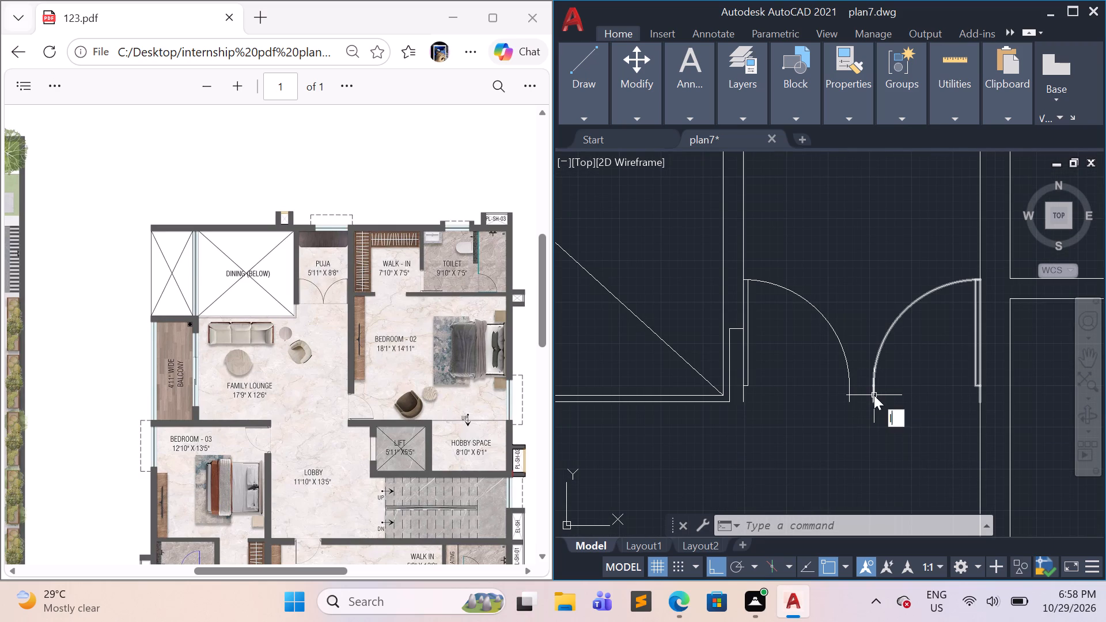
pyautogui.press('Return')
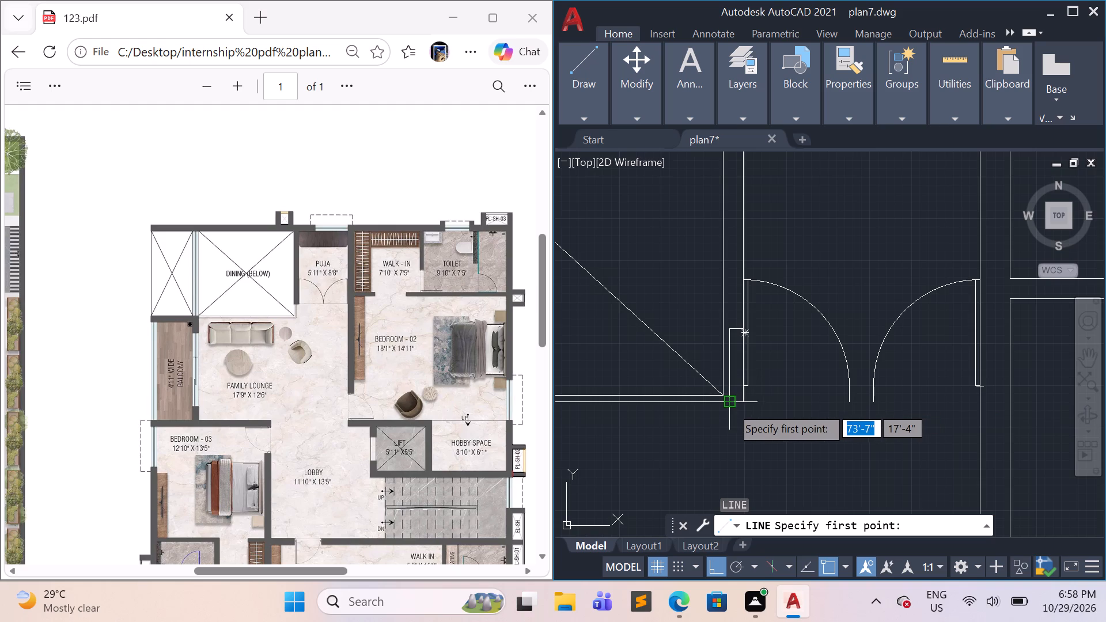
pyautogui.click(730, 405)
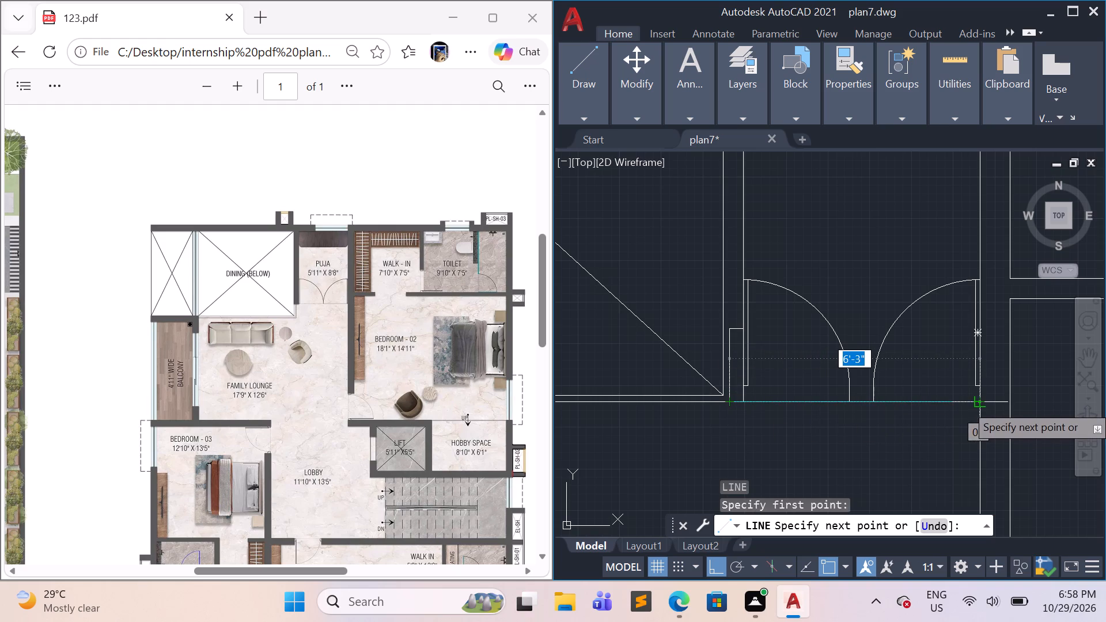
pyautogui.click(976, 404)
pyautogui.press('Escape')
pyautogui.scroll(-1, 974, 430)
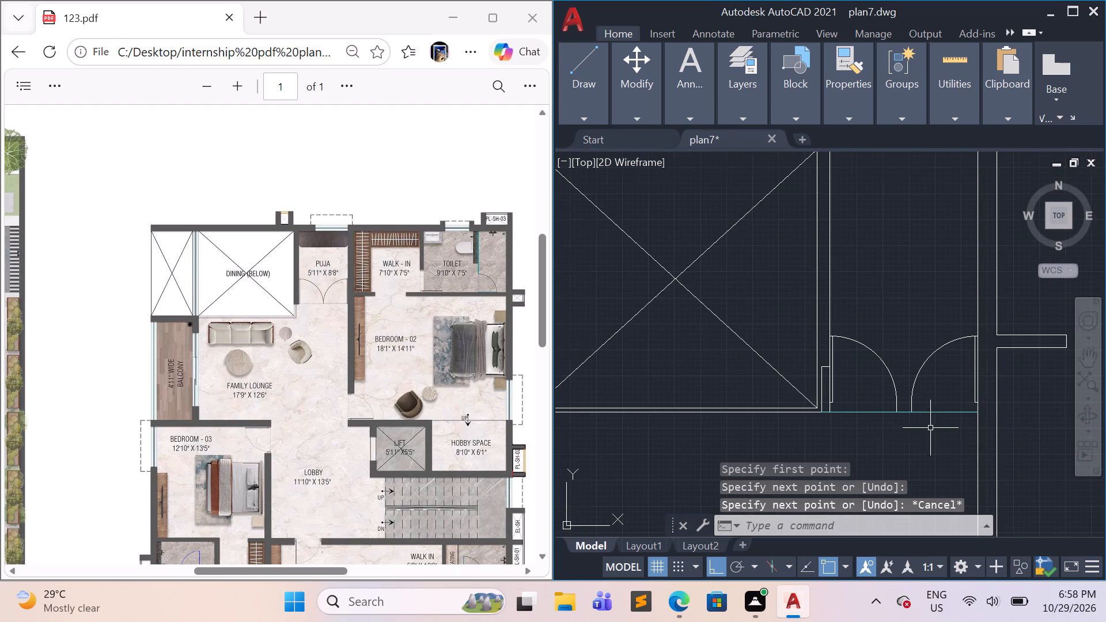
# Draw a rectangle about 5'-7" by 1'-3" inside the Puja room, just below its north wall and spanning nearly the full width.
pyautogui.scroll(-2, 929, 428)
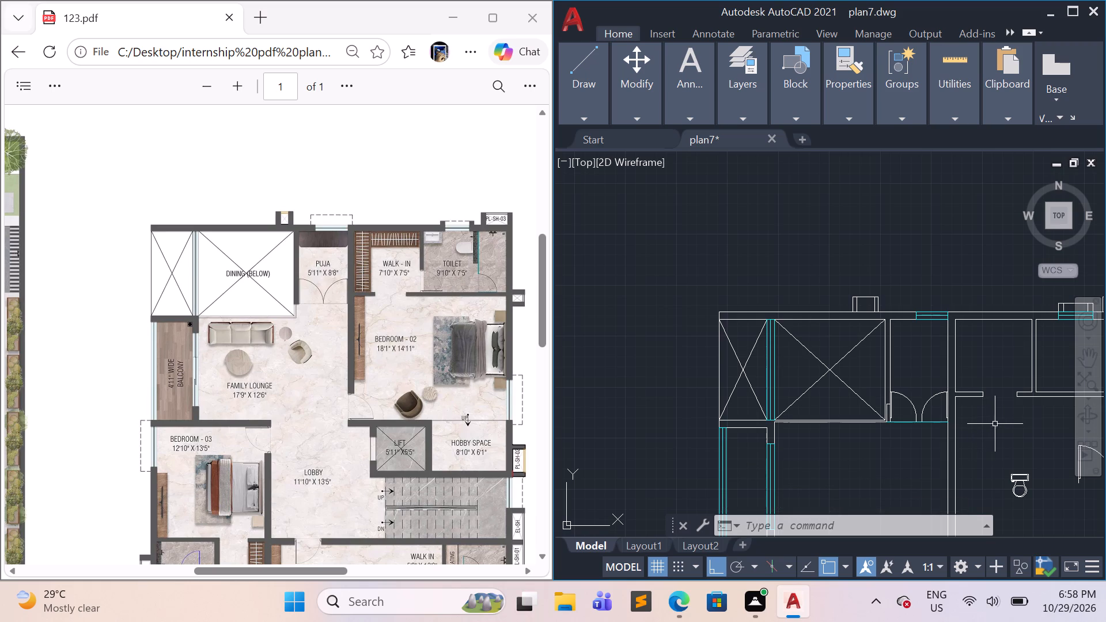
pyautogui.scroll(1, 928, 373)
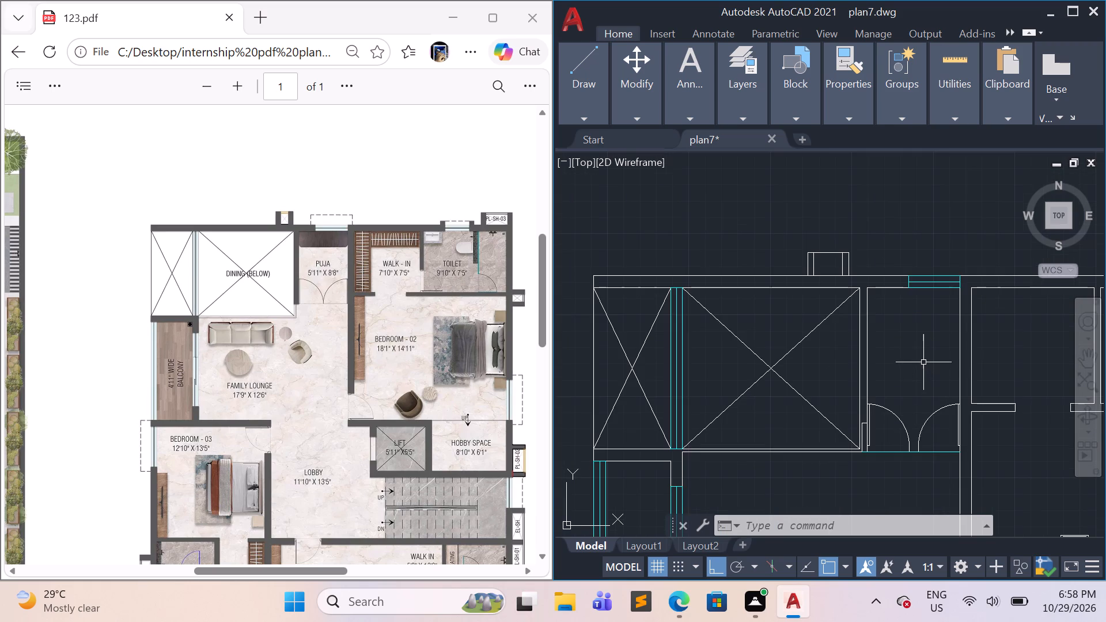
pyautogui.moveTo(915, 355); pyautogui.dragTo(729, 408, button='middle')
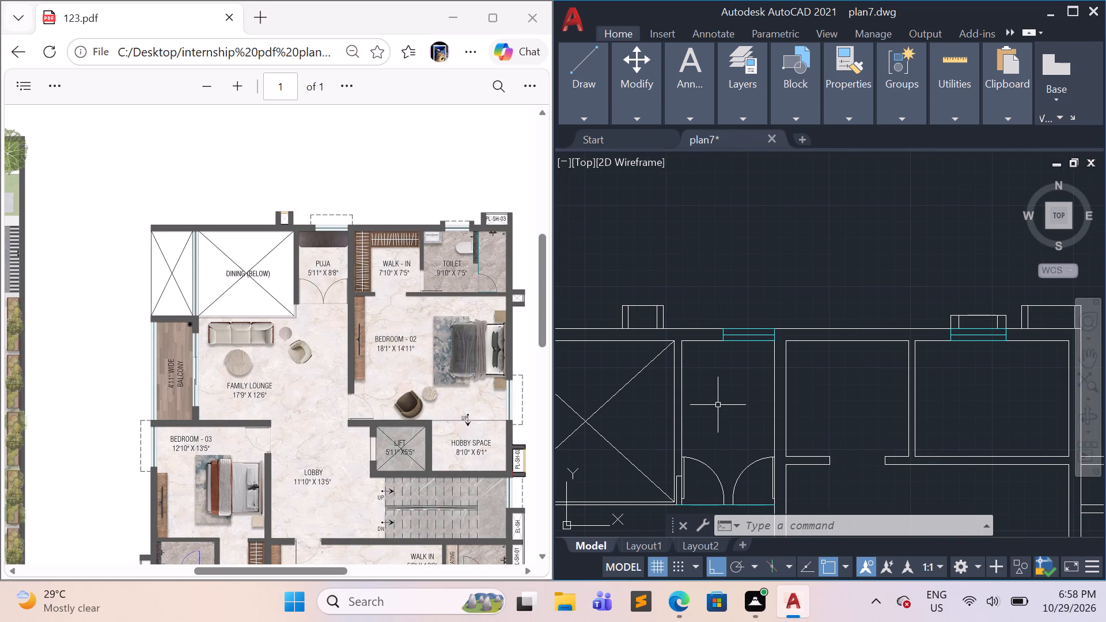
pyautogui.write('rec')
pyautogui.press('Return')
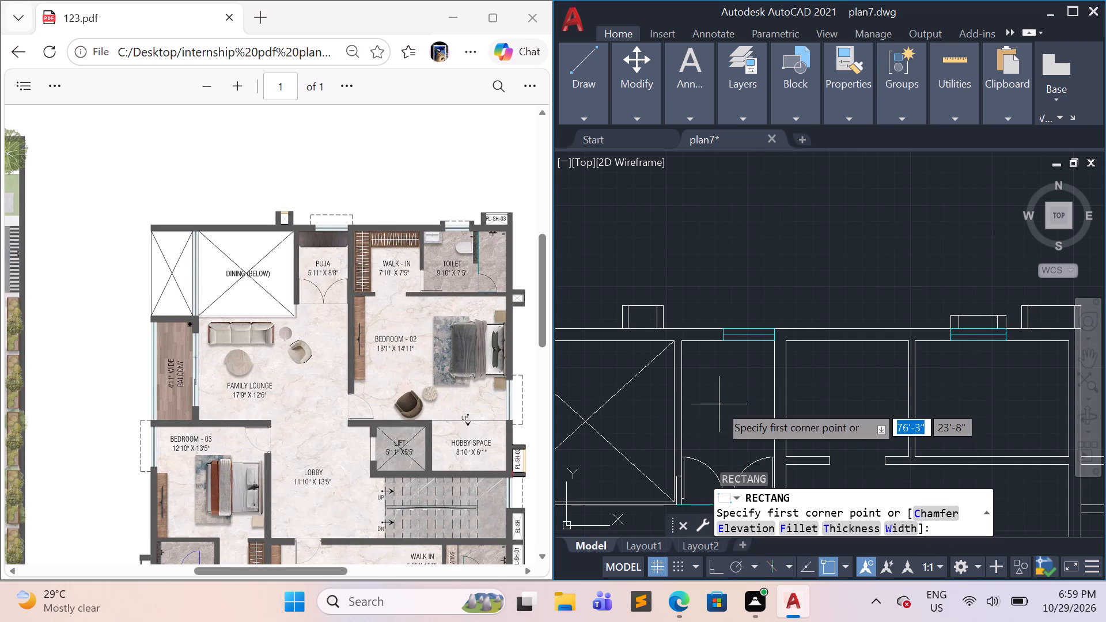
pyautogui.scroll(1, 698, 356)
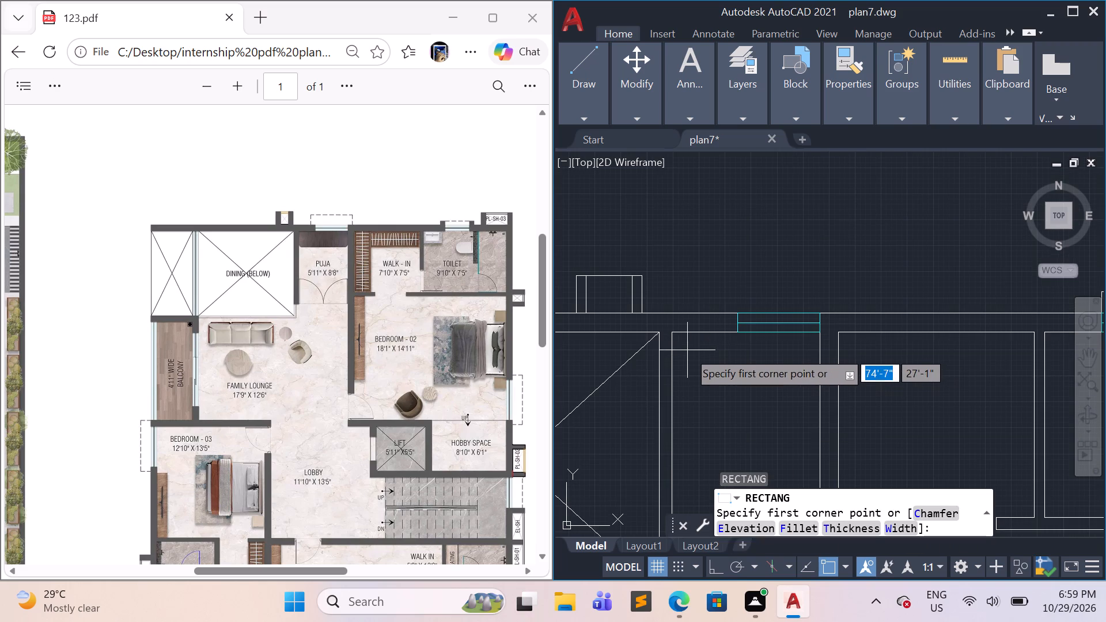
pyautogui.scroll(3, 676, 339)
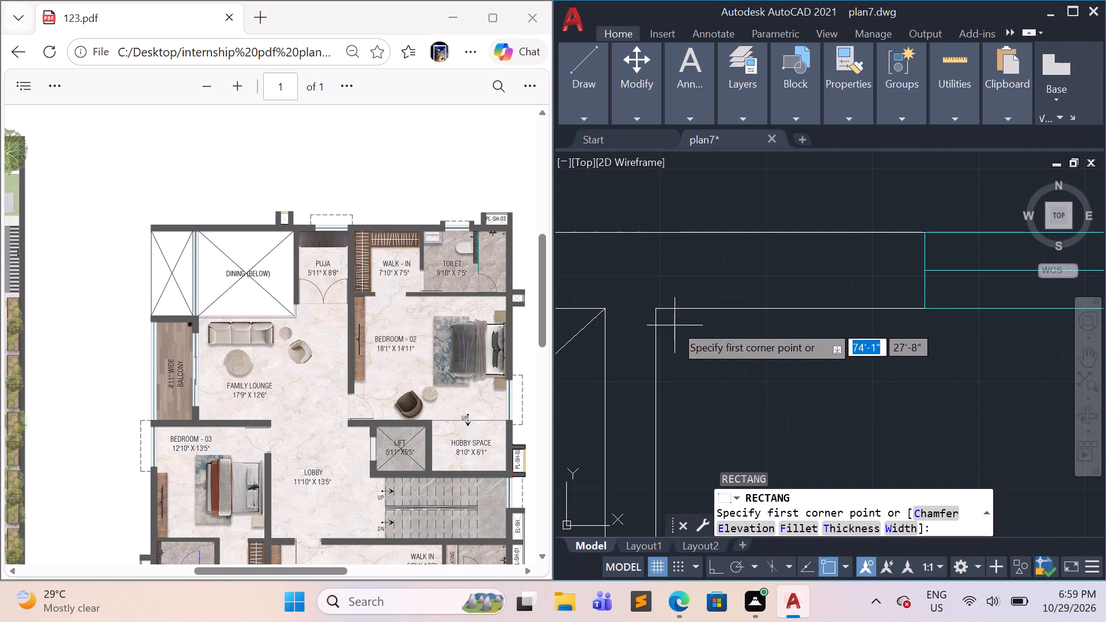
pyautogui.click(673, 320)
pyautogui.scroll(-3, 782, 403)
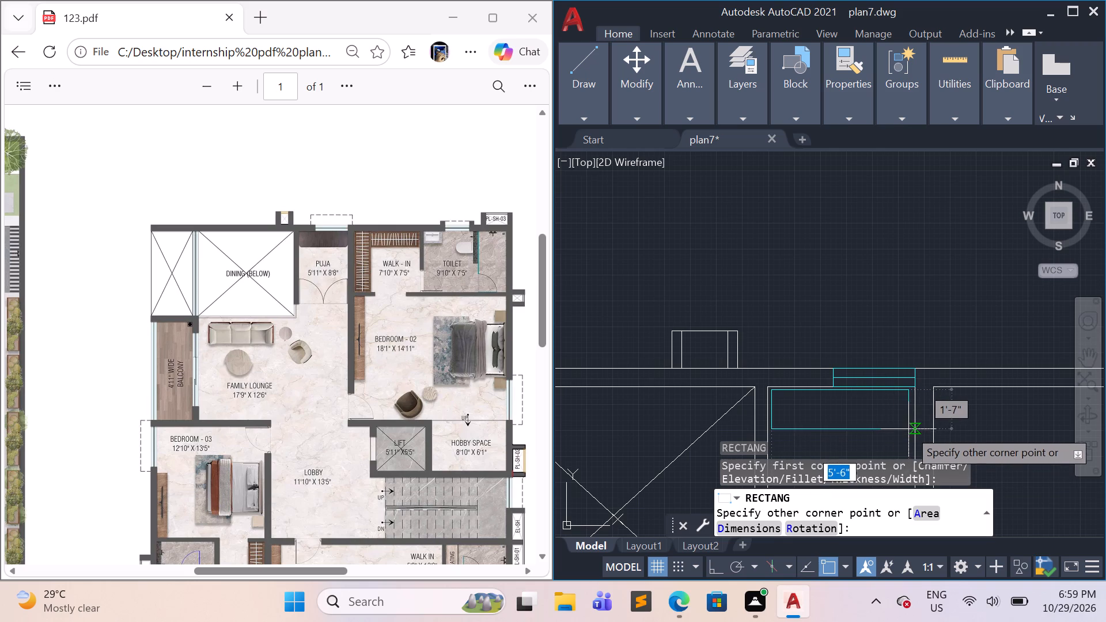
pyautogui.scroll(2, 910, 427)
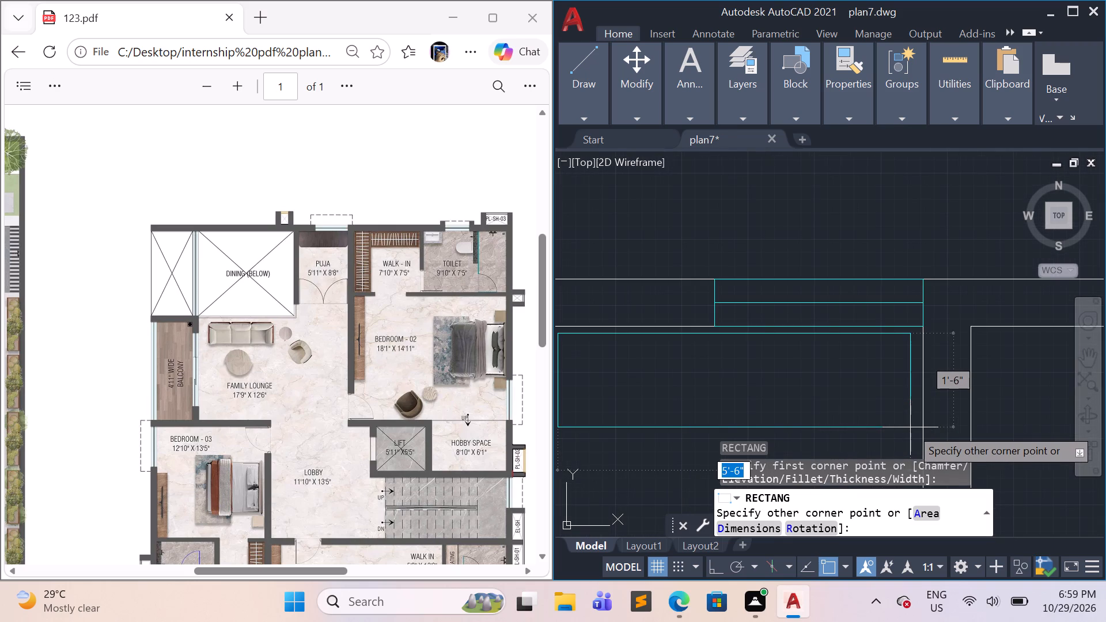
pyautogui.scroll(-1, 910, 427)
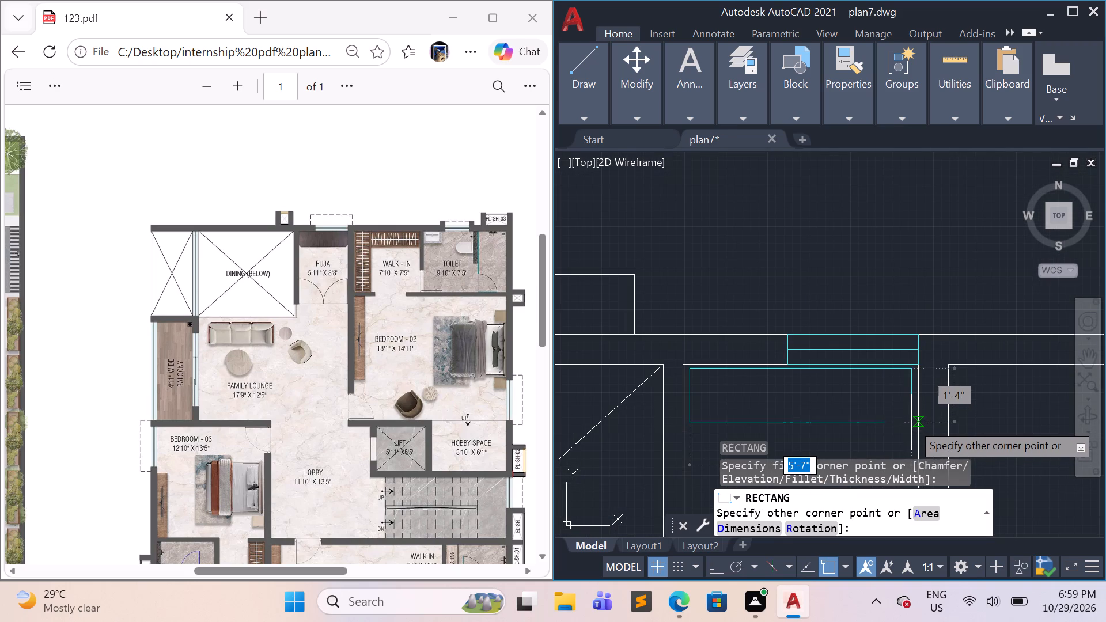
pyautogui.scroll(1, 911, 422)
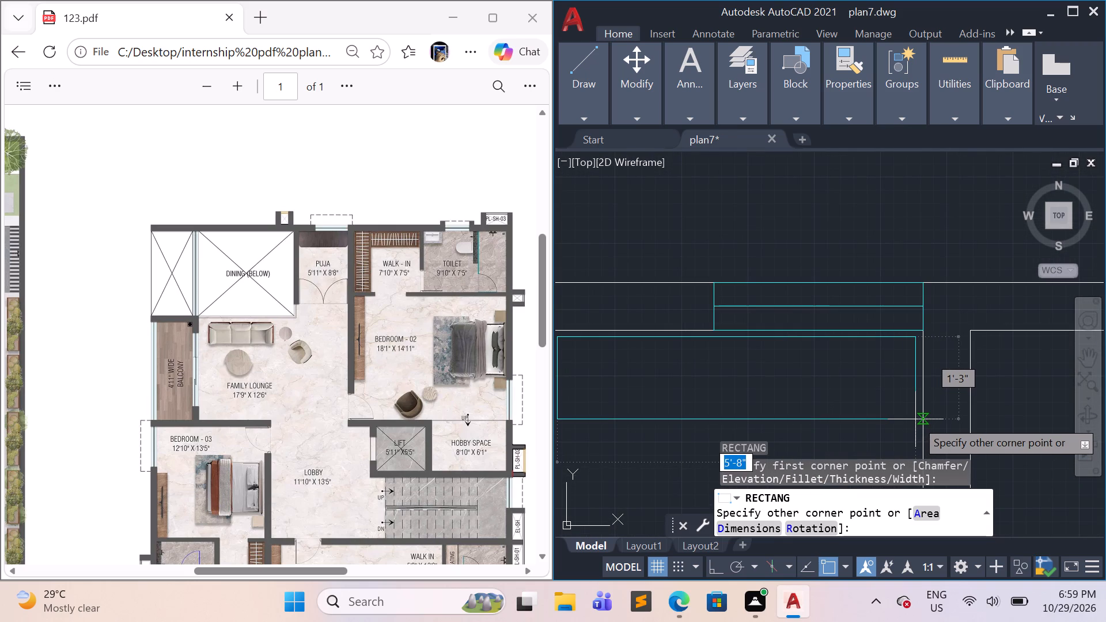
pyautogui.click(912, 419)
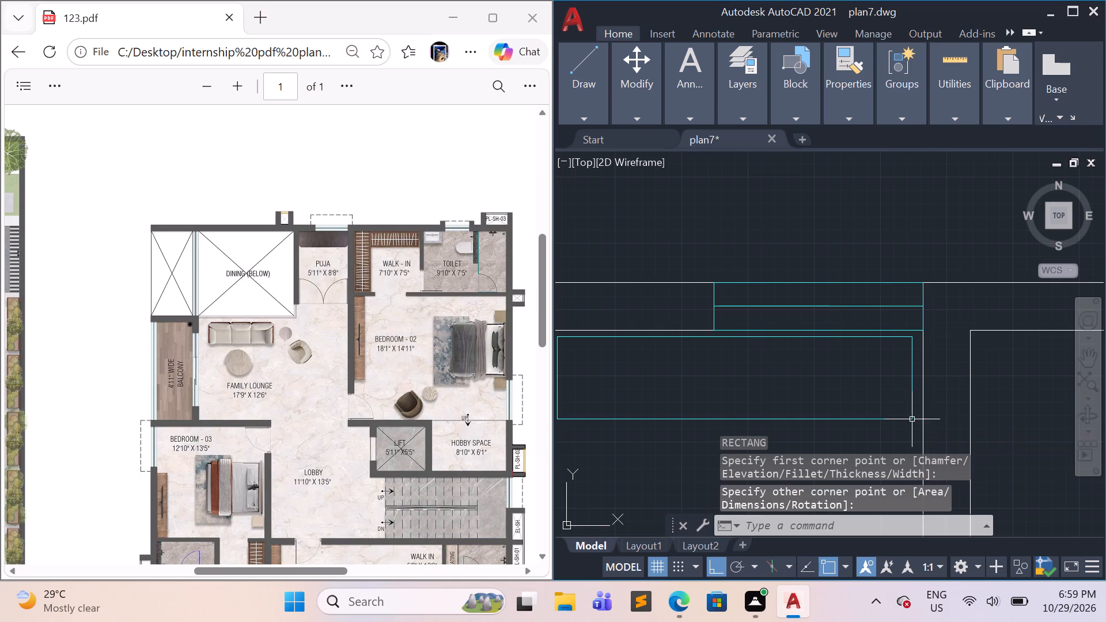
pyautogui.scroll(-1, 861, 438)
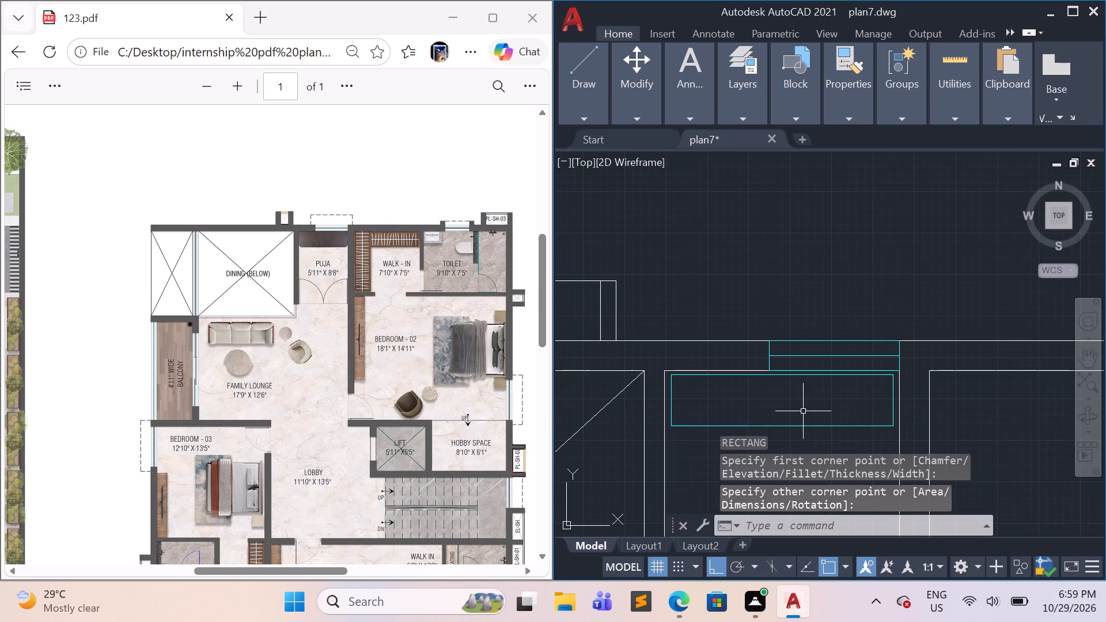
# Fillet both south corners of the Puja rectangle with a 3" radius.
pyautogui.moveTo(798, 407); pyautogui.dragTo(798, 294, button='middle')
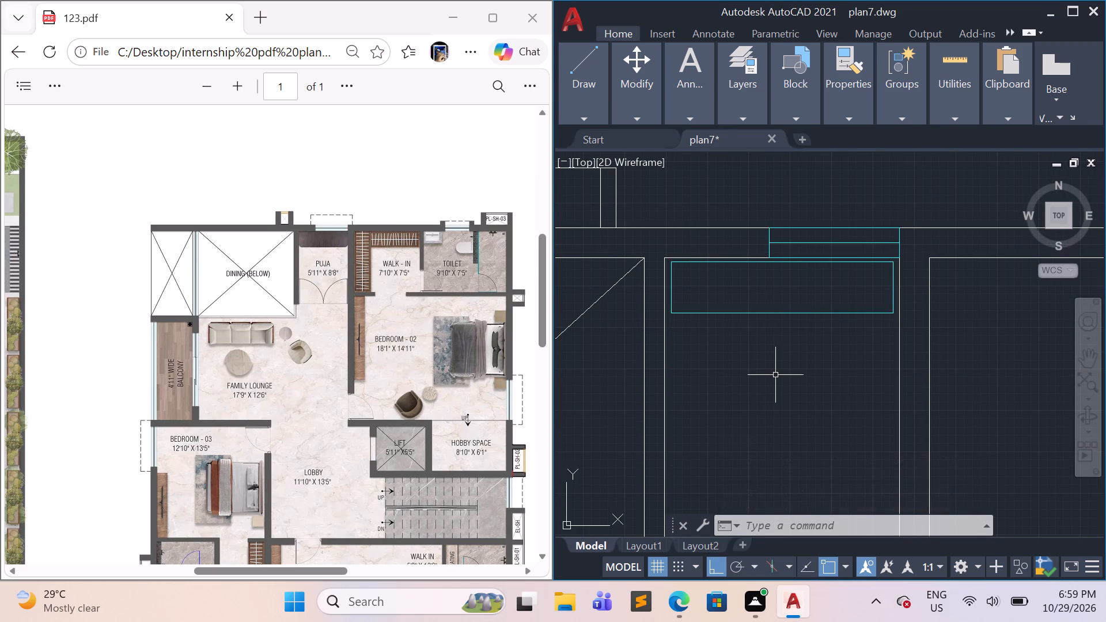
pyautogui.press('f')
pyautogui.press('Return')
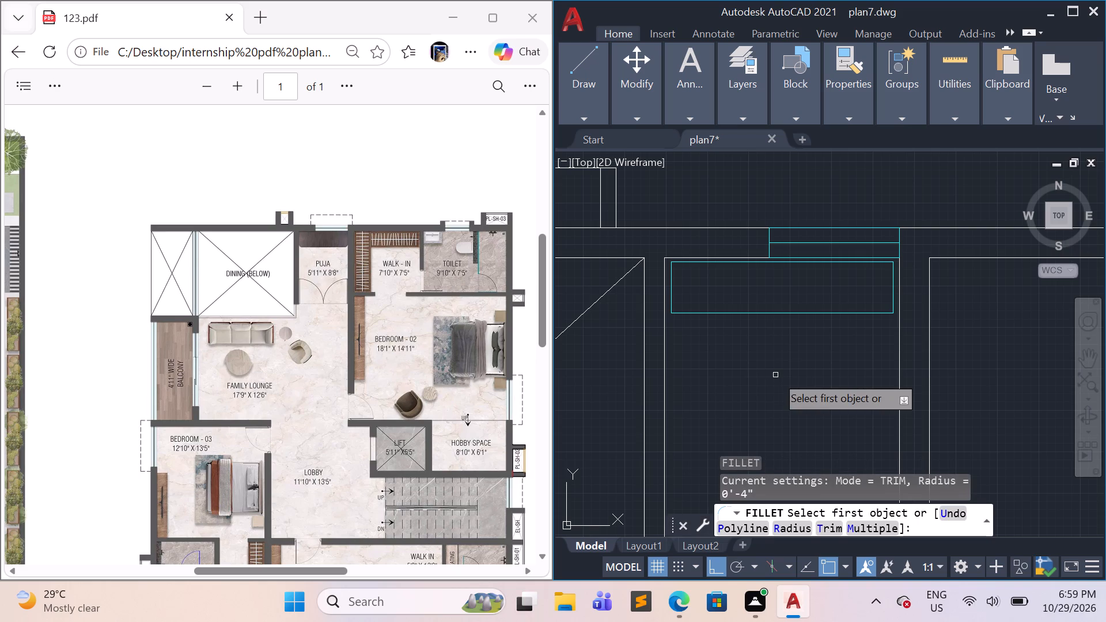
pyautogui.click(773, 529)
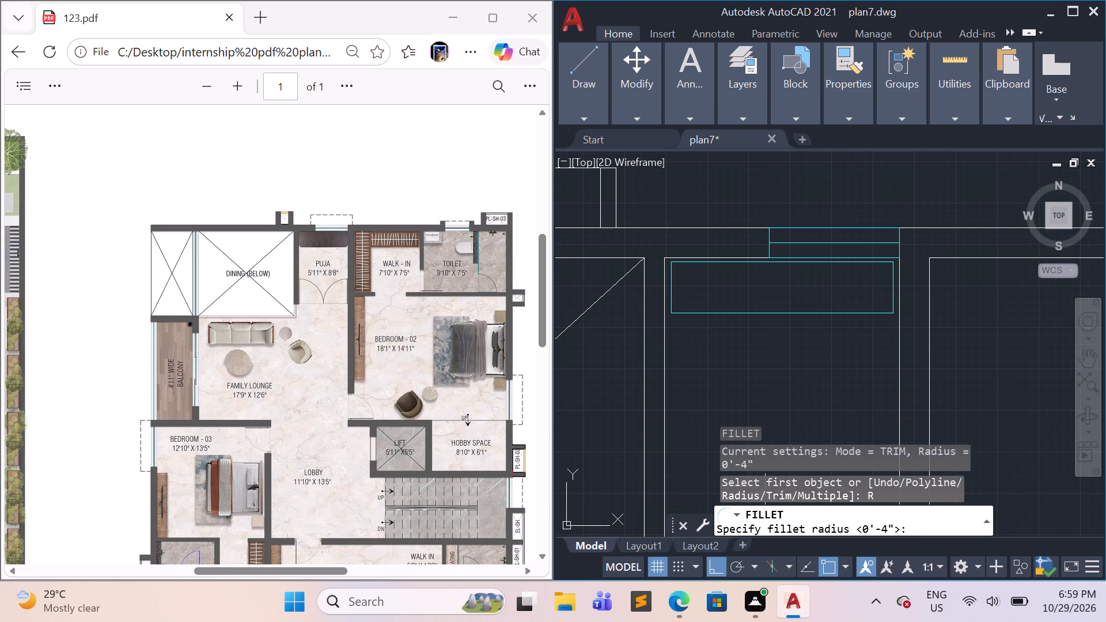
pyautogui.press('3')
pyautogui.hotkey('shift', '"')
pyautogui.press('Return')
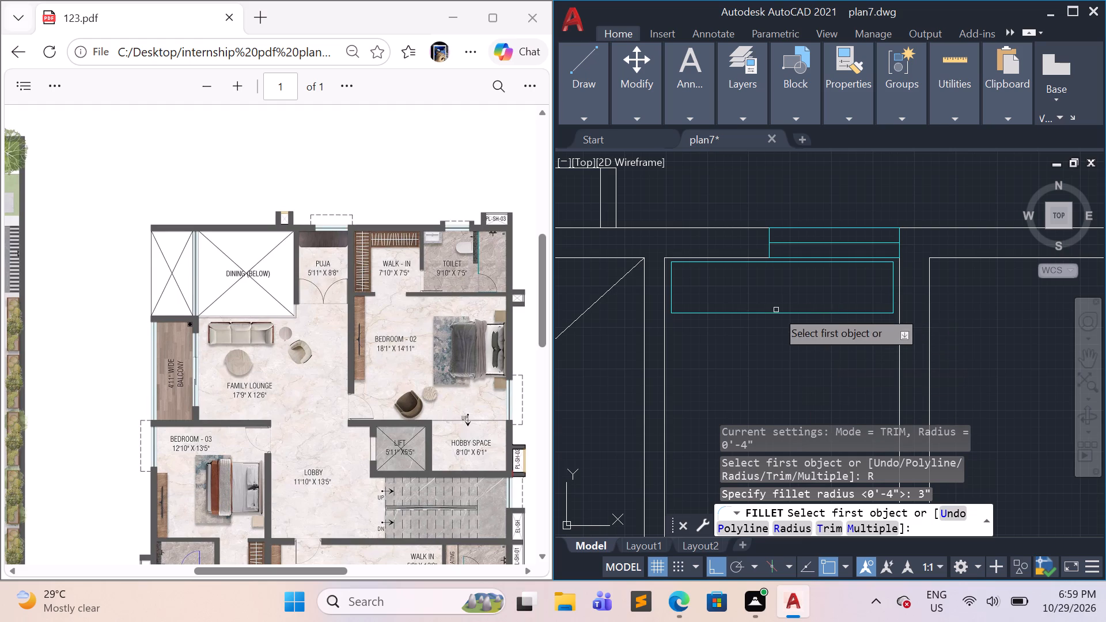
pyautogui.click(868, 312)
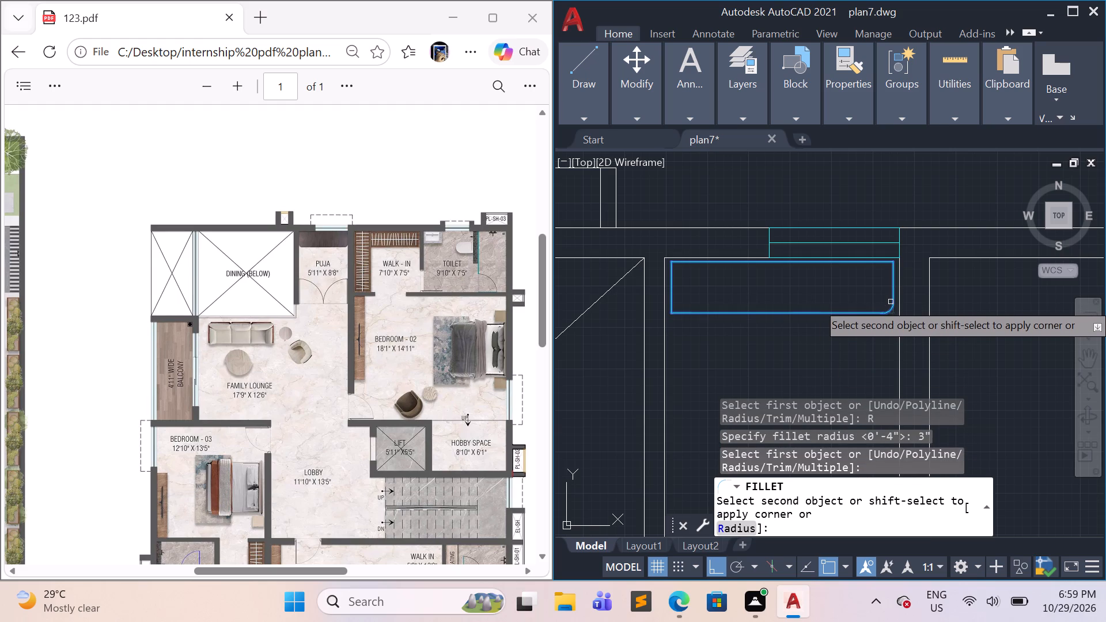
pyautogui.click(891, 299)
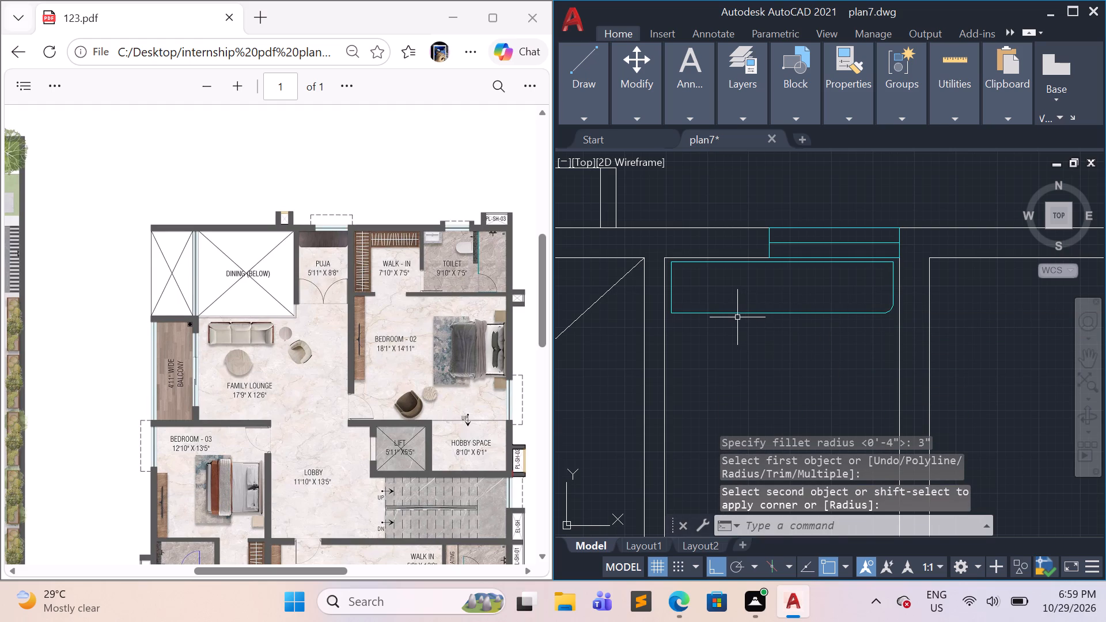
pyautogui.press('space')
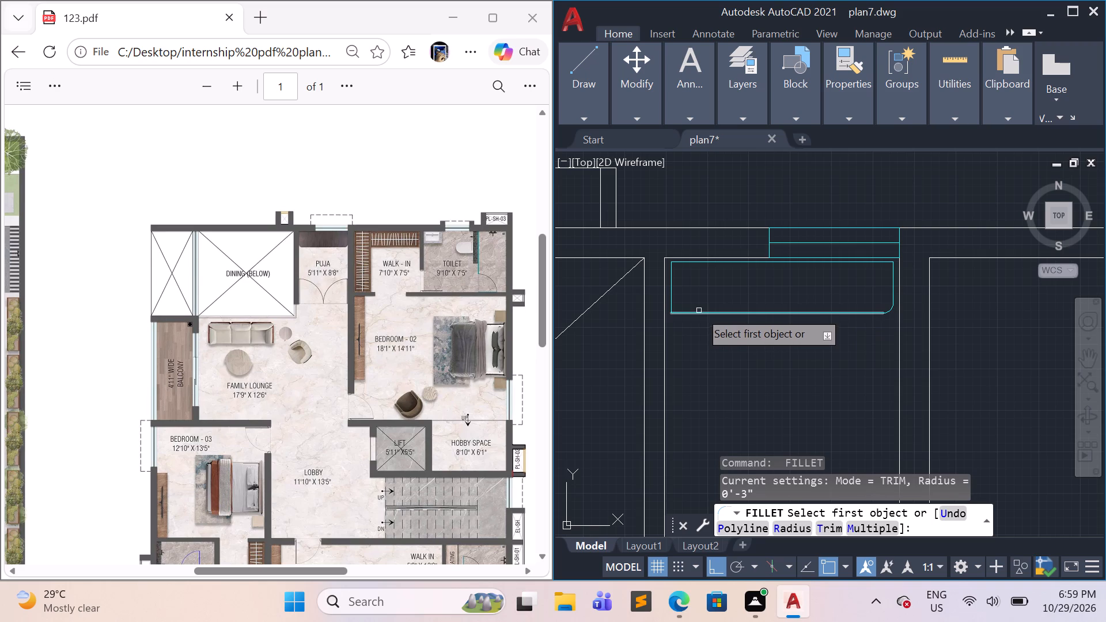
pyautogui.click(699, 310)
pyautogui.click(672, 289)
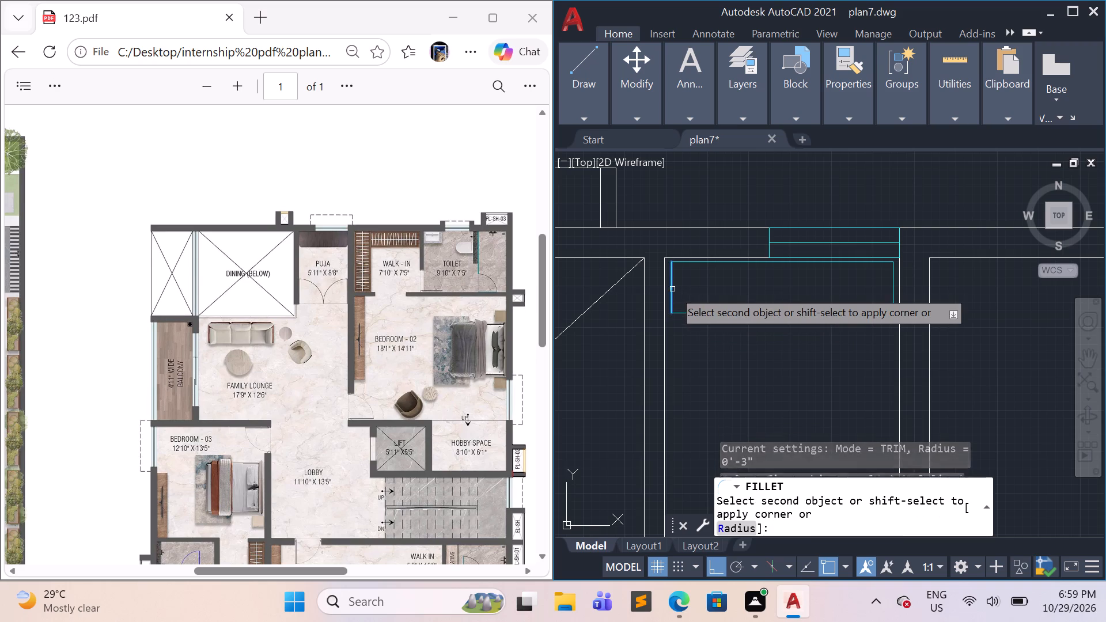
pyautogui.click(683, 312)
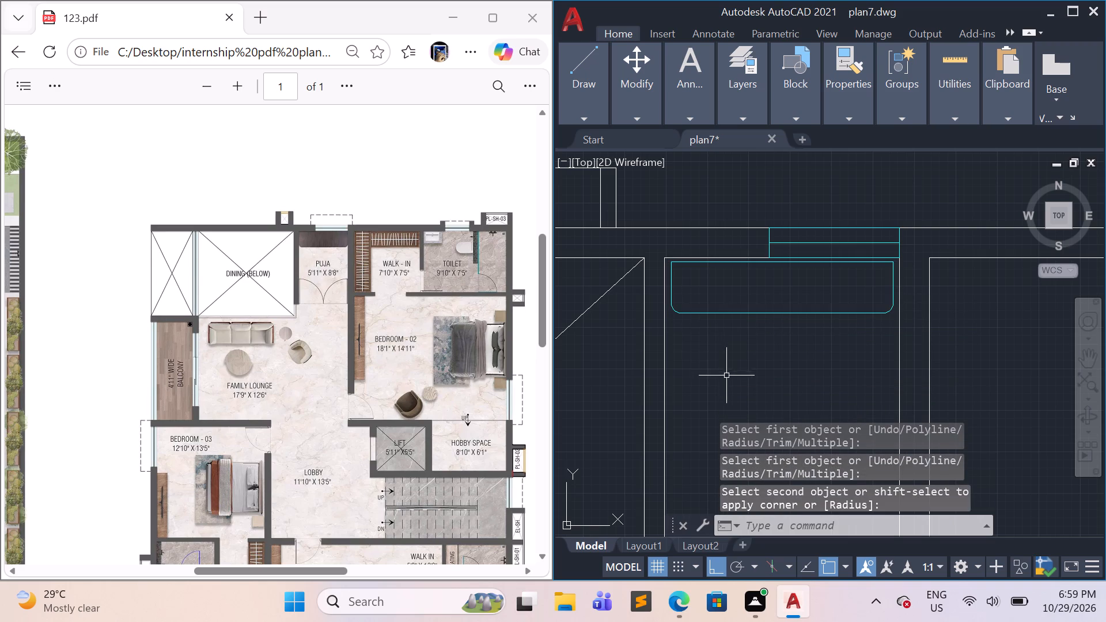
pyautogui.press('Escape')
# Rotate the loose door in Bedroom 02 by 270° about its hinge end, with ortho off, so its leaf points east and swings south.
pyautogui.scroll(-2, 750, 359)
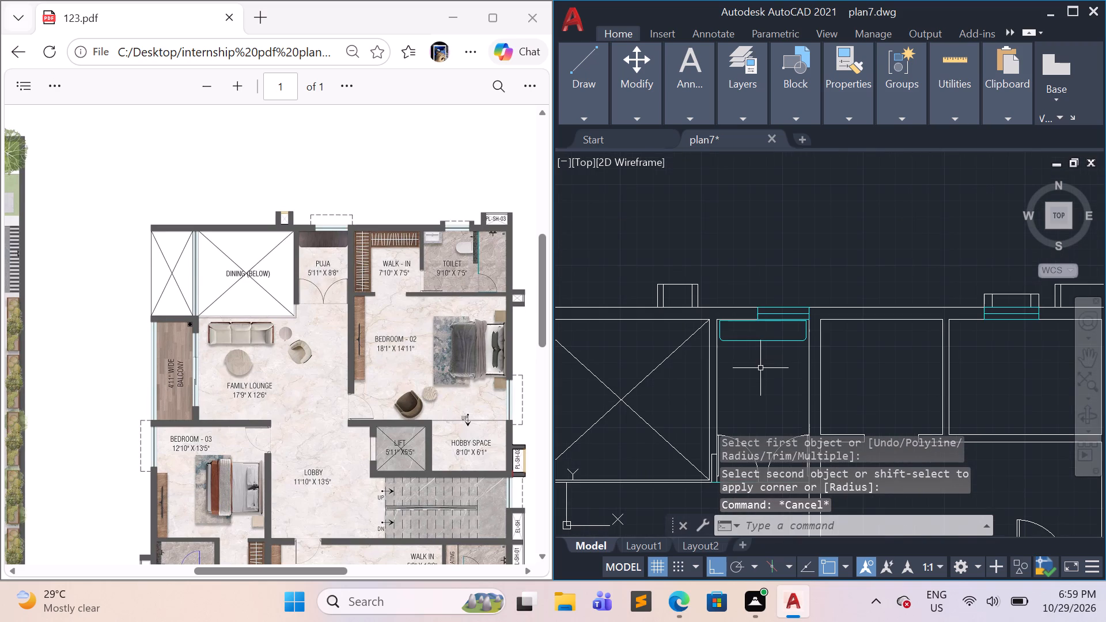
pyautogui.scroll(-1, 777, 399)
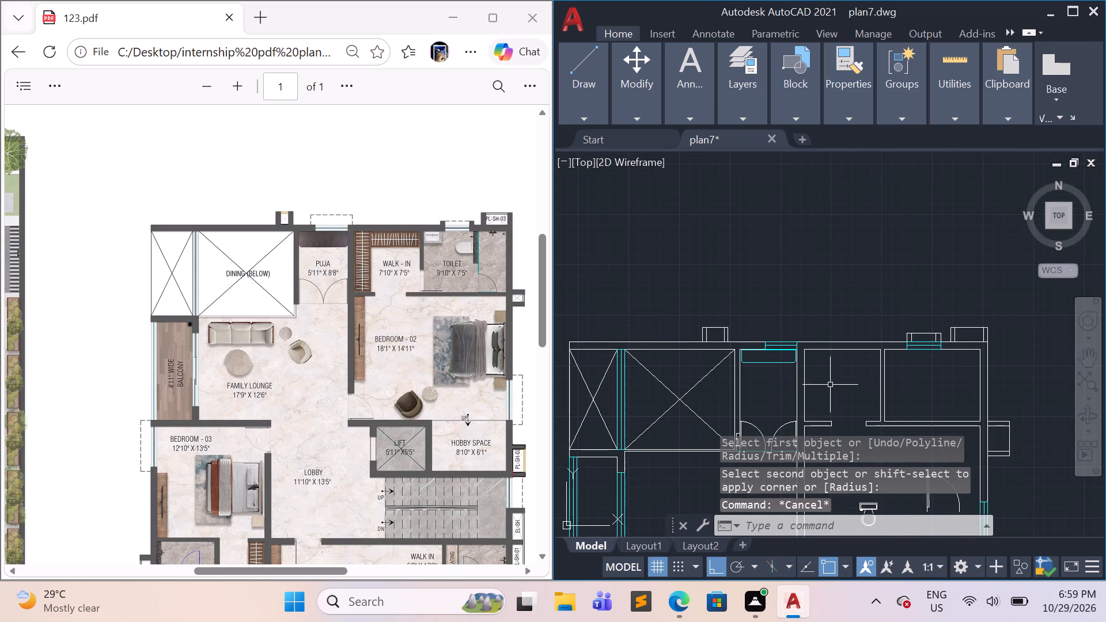
pyautogui.moveTo(833, 385); pyautogui.dragTo(709, 314, button='middle')
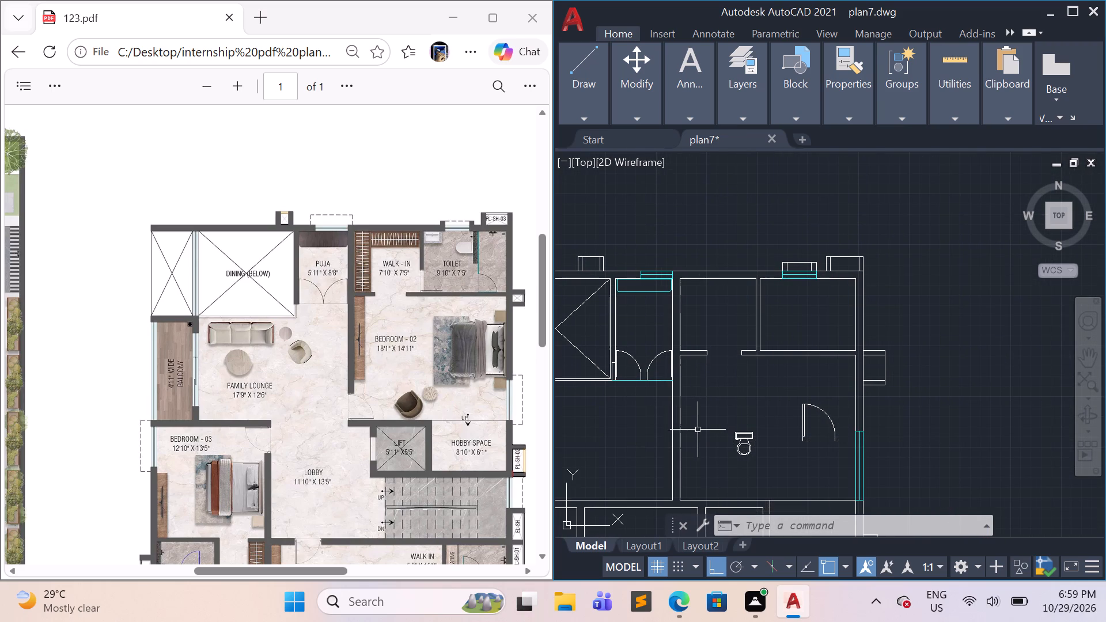
pyautogui.click(839, 453)
pyautogui.click(782, 405)
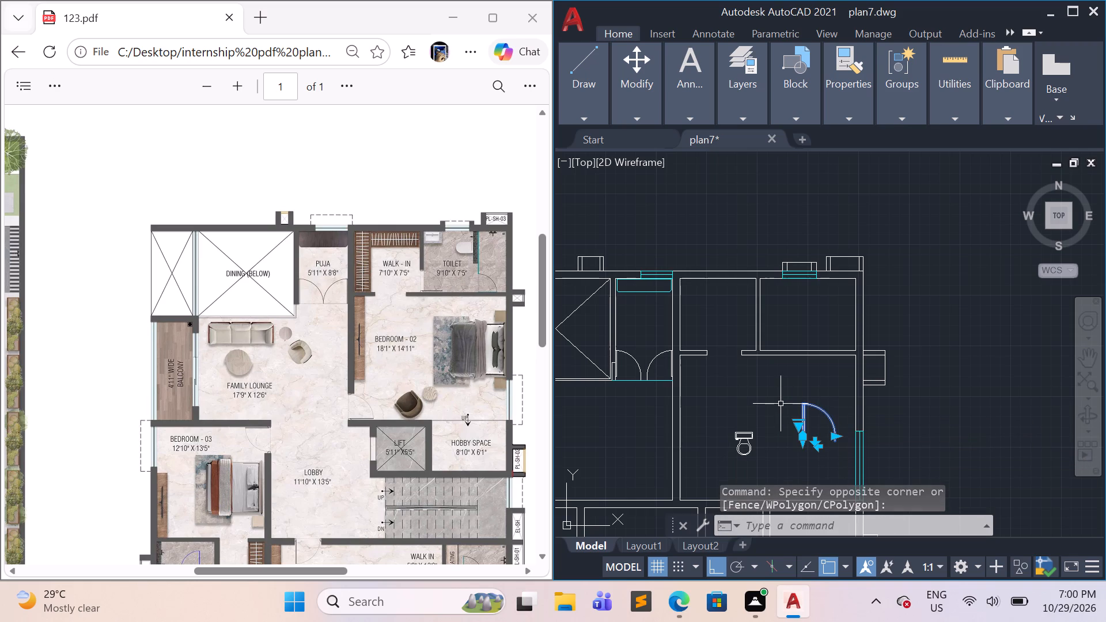
pyautogui.write('re')
pyautogui.press('BackSpace')
pyautogui.press('o')
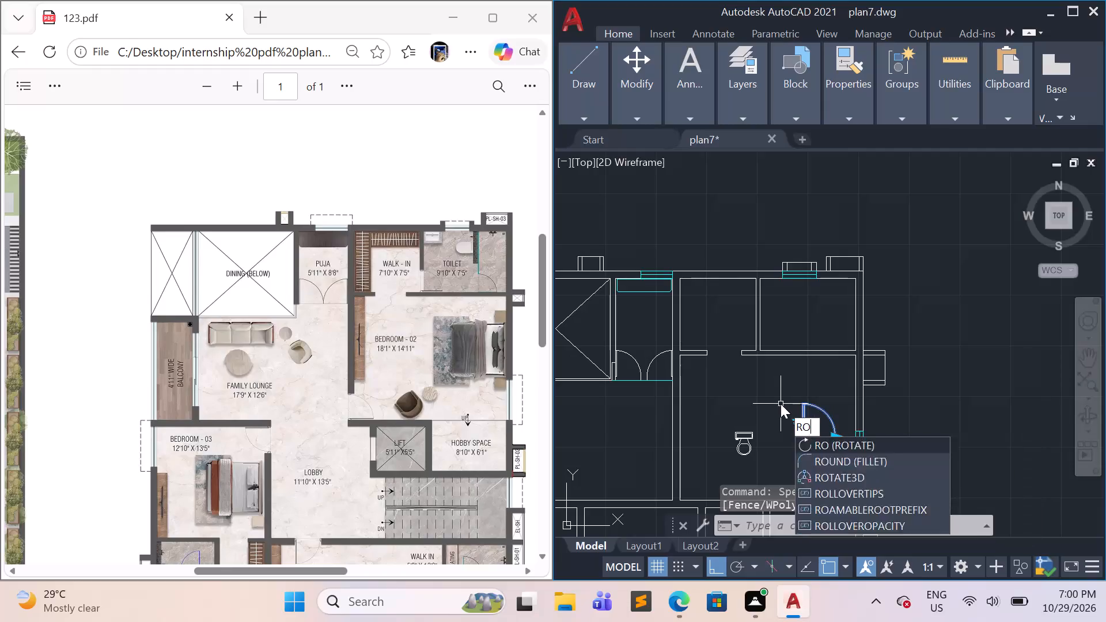
pyautogui.press('Return')
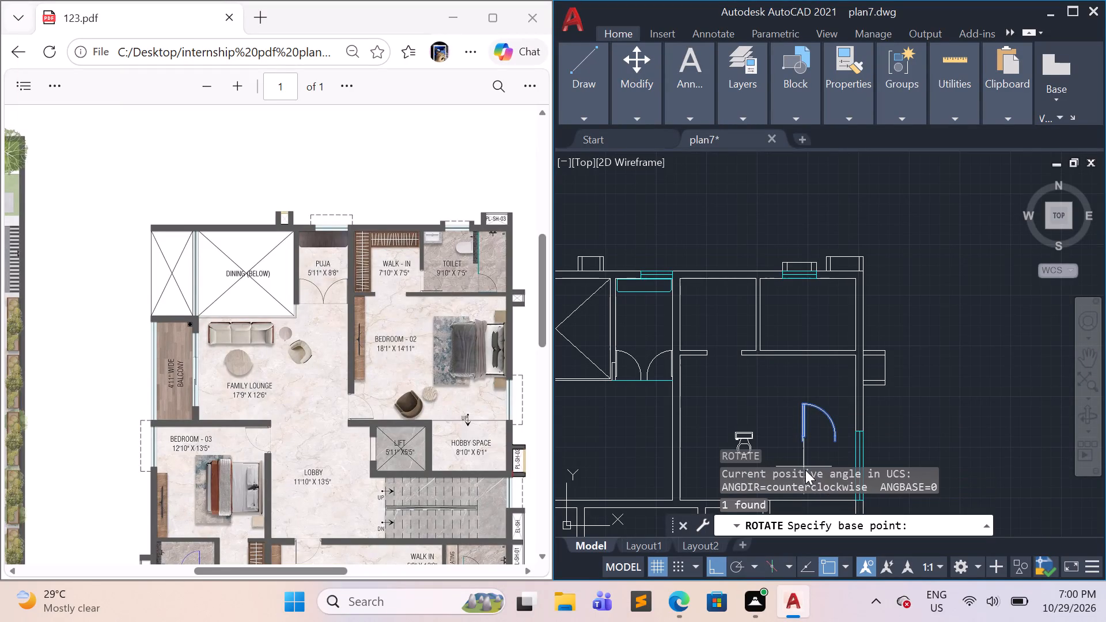
pyautogui.click(801, 442)
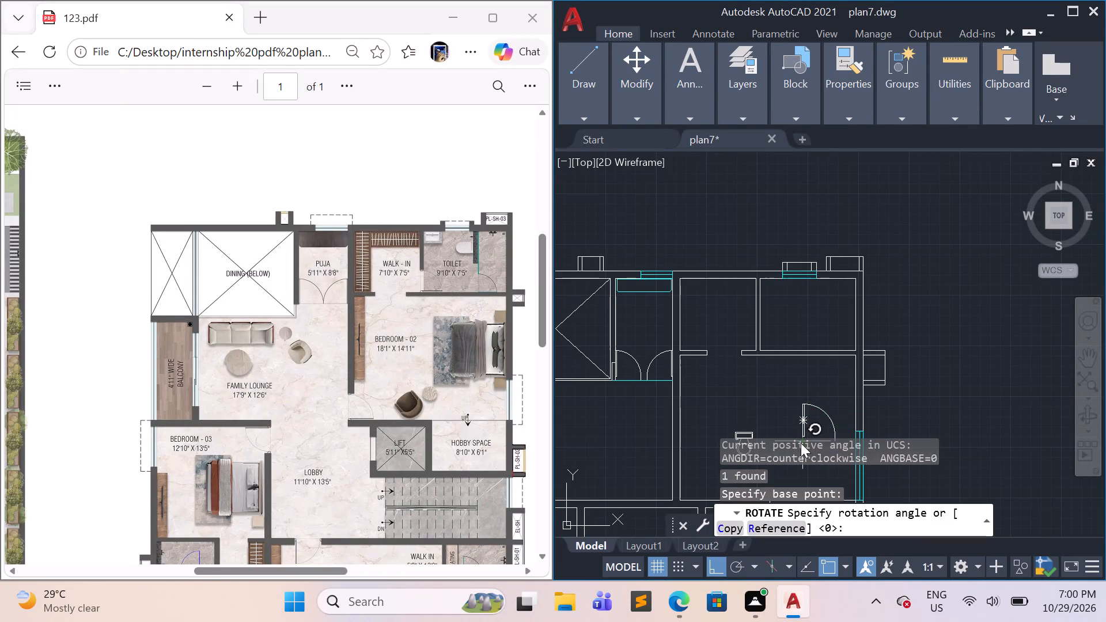
pyautogui.moveTo(816, 423); pyautogui.dragTo(797, 297, button='middle')
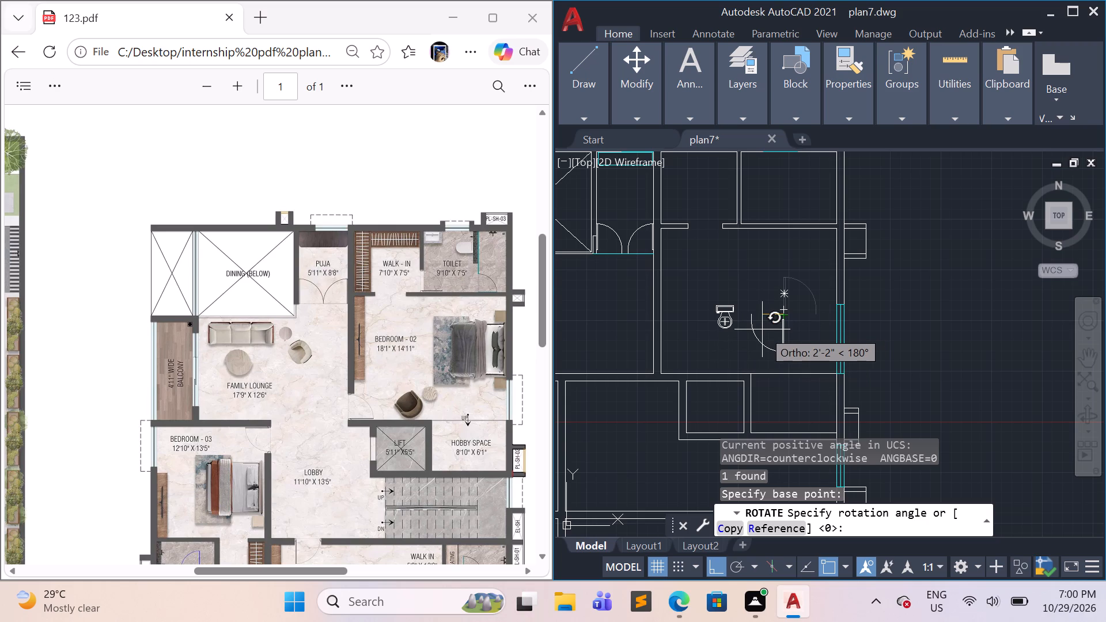
pyautogui.press('F8')
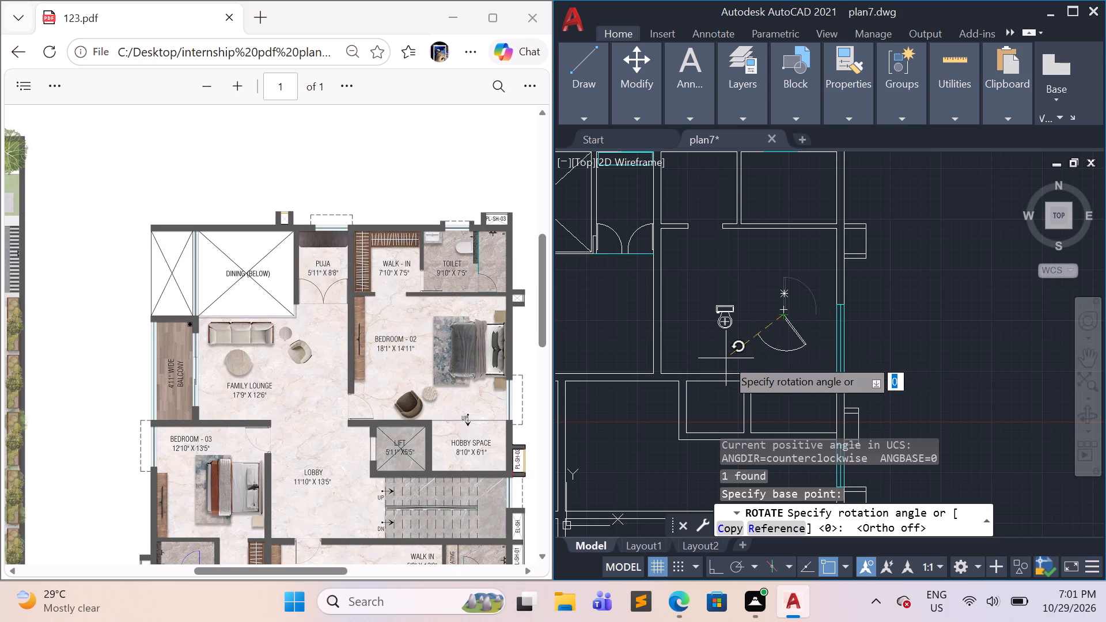
pyautogui.click(788, 365)
pyautogui.press('Escape')
pyautogui.press('Escape')
pyautogui.press('Escape')
pyautogui.press('Escape')
pyautogui.press('Escape')
pyautogui.press('Escape')
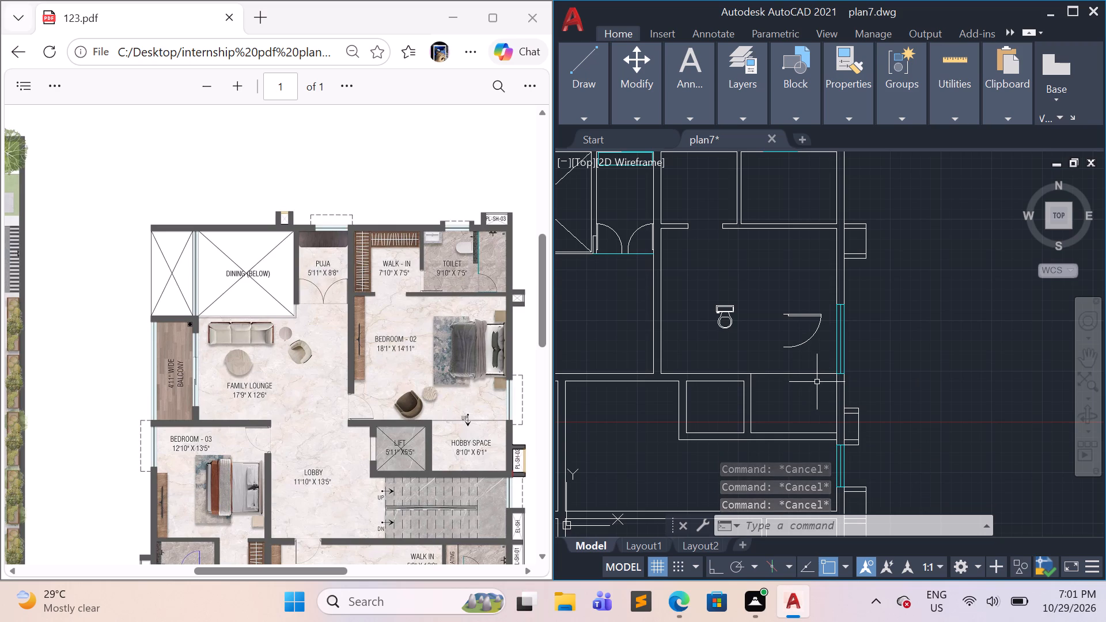
# Mirror the loose Bedroom 02 door about a vertical line through its hinge end with ortho on, erasing the source door.
pyautogui.click(817, 382)
pyautogui.press('Escape')
pyautogui.click(815, 351)
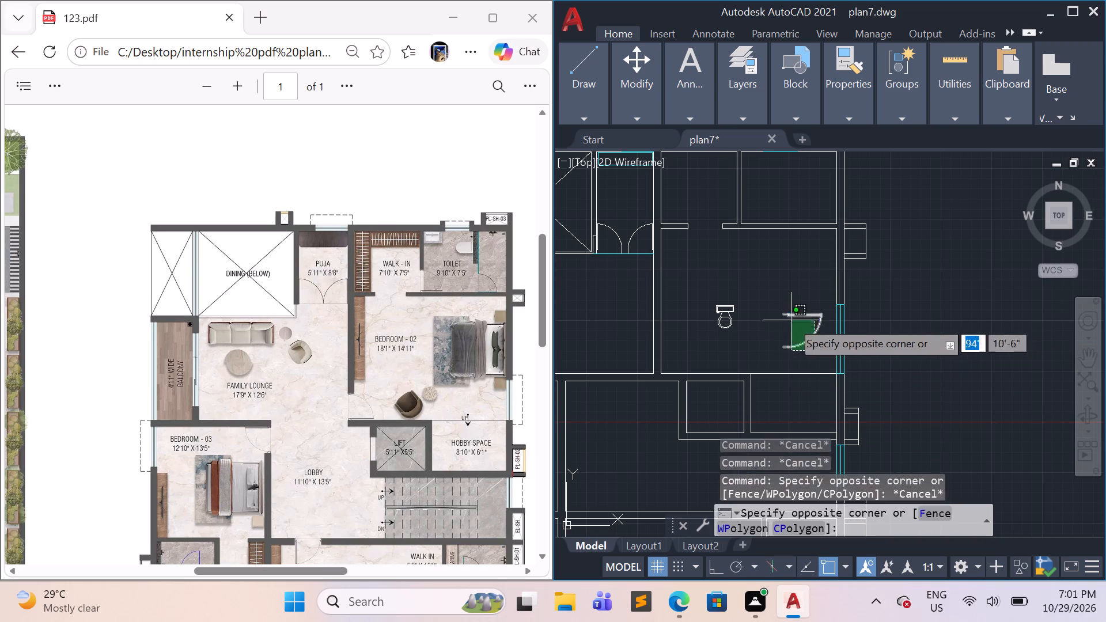
pyautogui.click(791, 320)
pyautogui.write('mi')
pyautogui.press('Return')
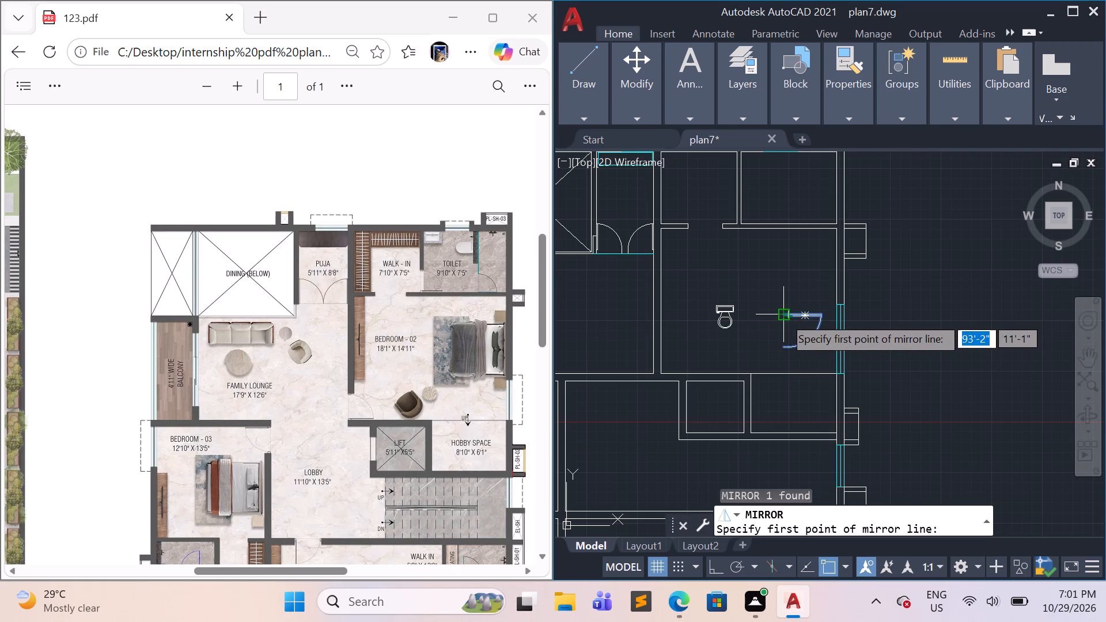
pyautogui.click(783, 316)
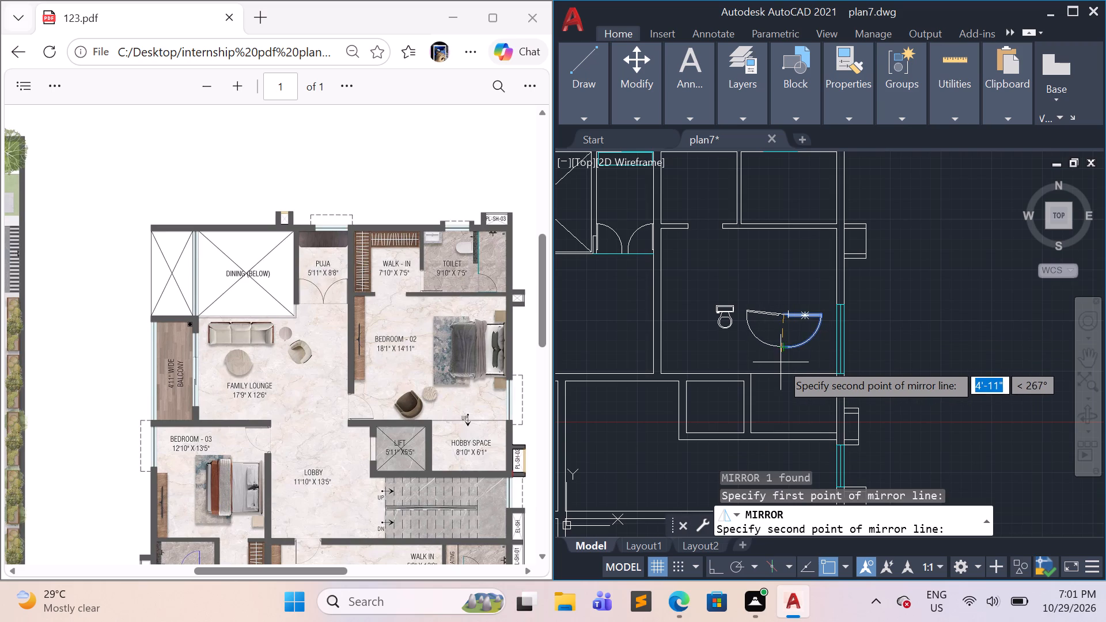
pyautogui.press('F8')
pyautogui.click(783, 366)
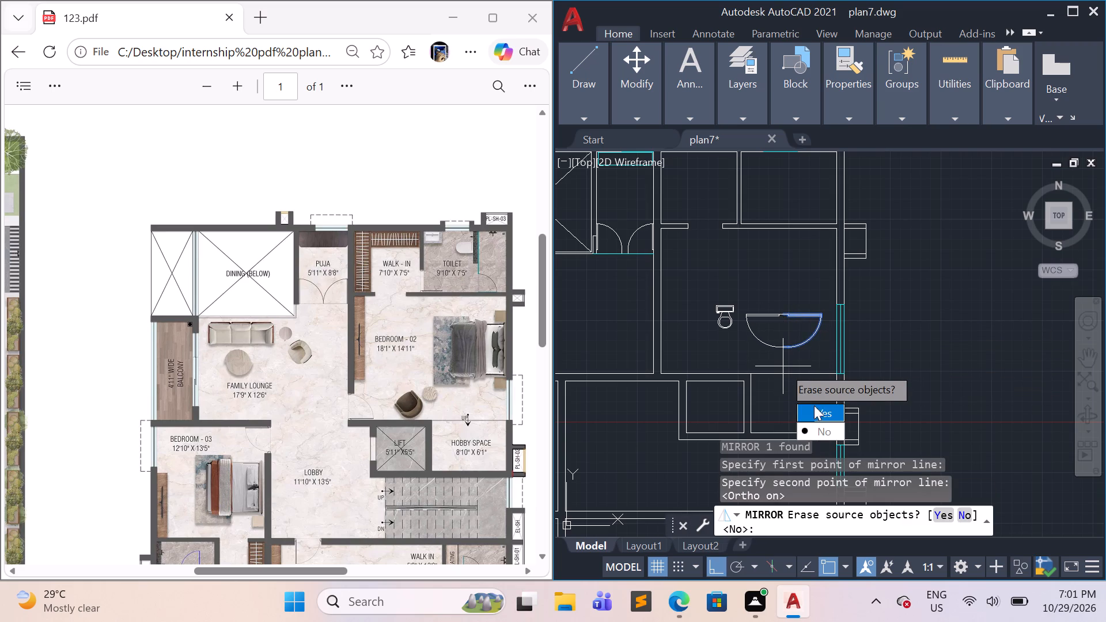
pyautogui.moveTo(816, 410); pyautogui.dragTo(783, 366)
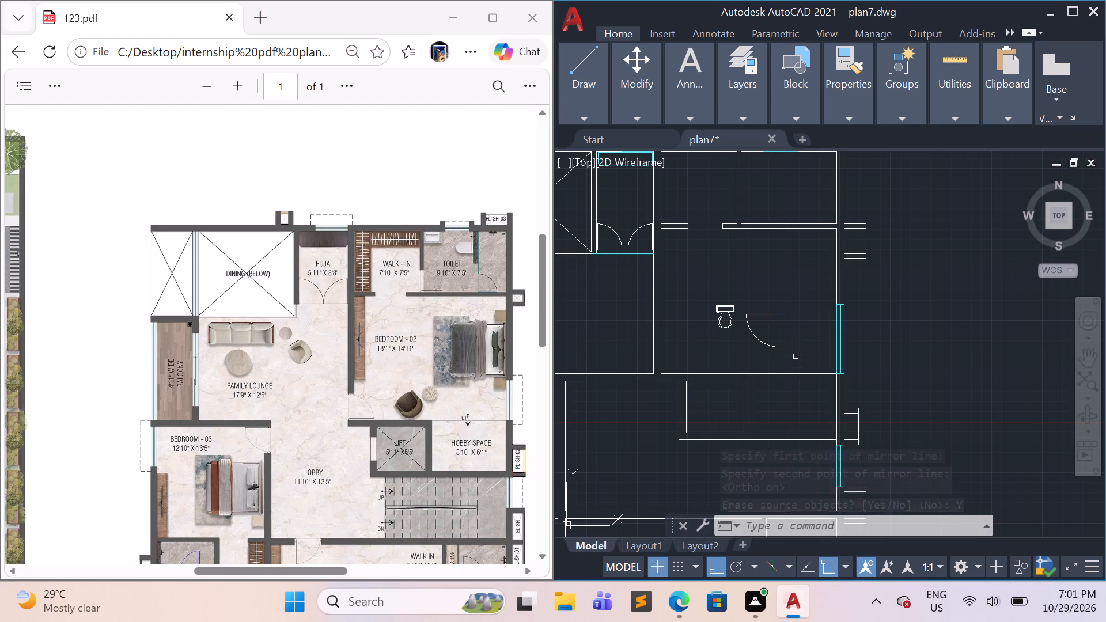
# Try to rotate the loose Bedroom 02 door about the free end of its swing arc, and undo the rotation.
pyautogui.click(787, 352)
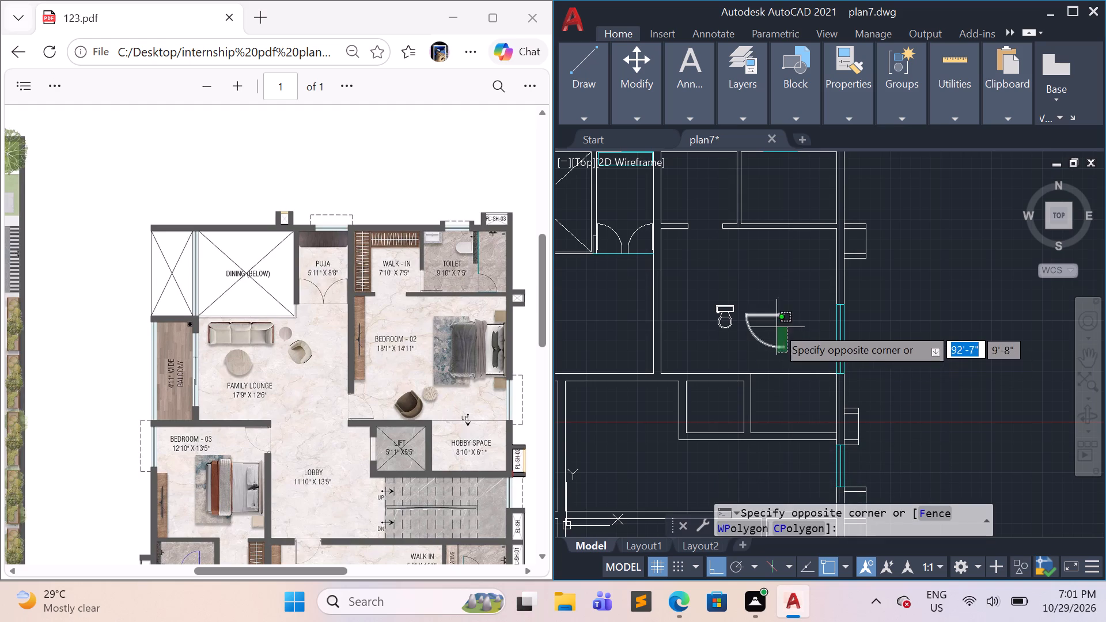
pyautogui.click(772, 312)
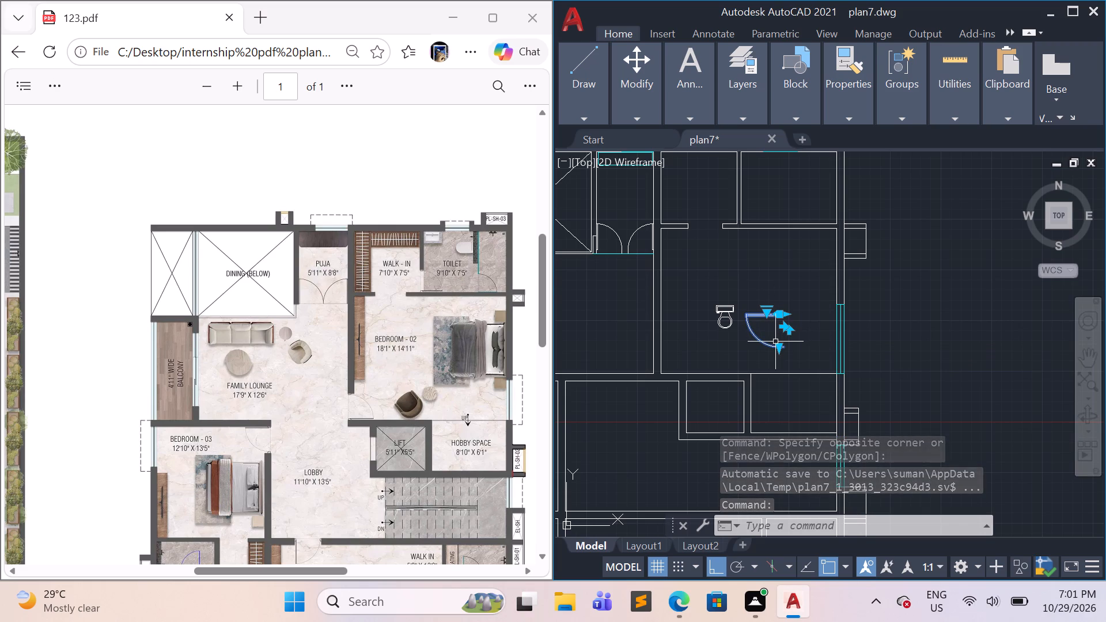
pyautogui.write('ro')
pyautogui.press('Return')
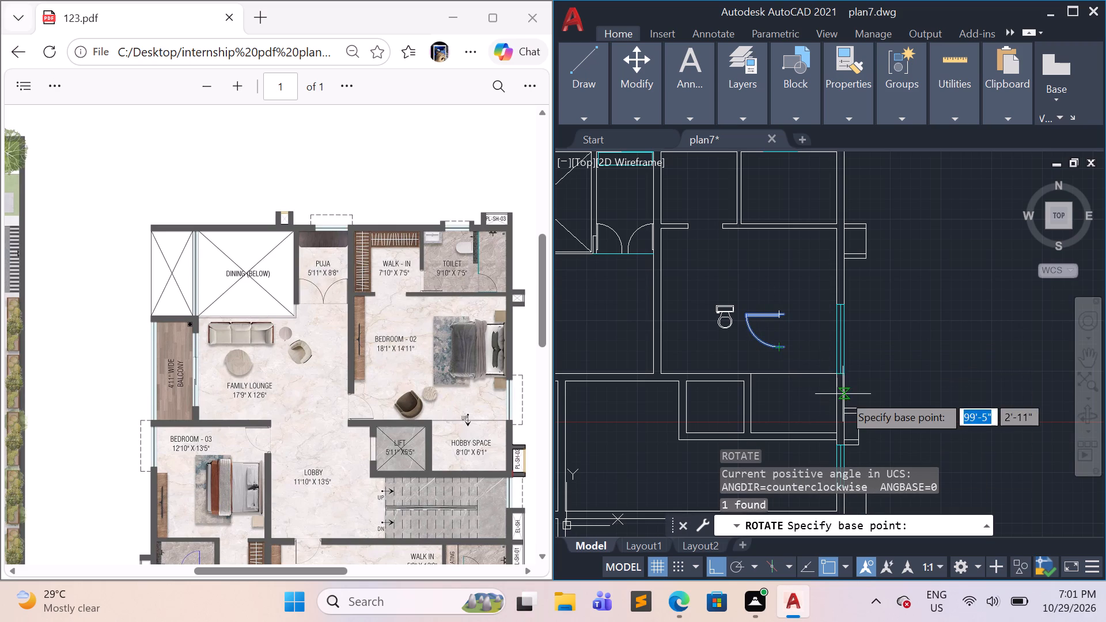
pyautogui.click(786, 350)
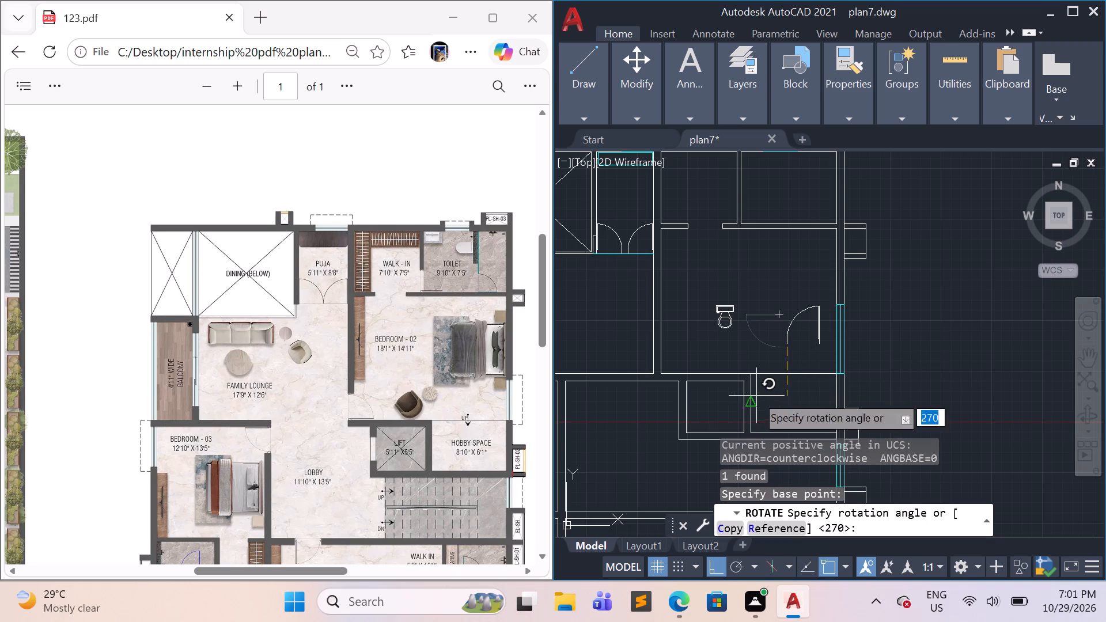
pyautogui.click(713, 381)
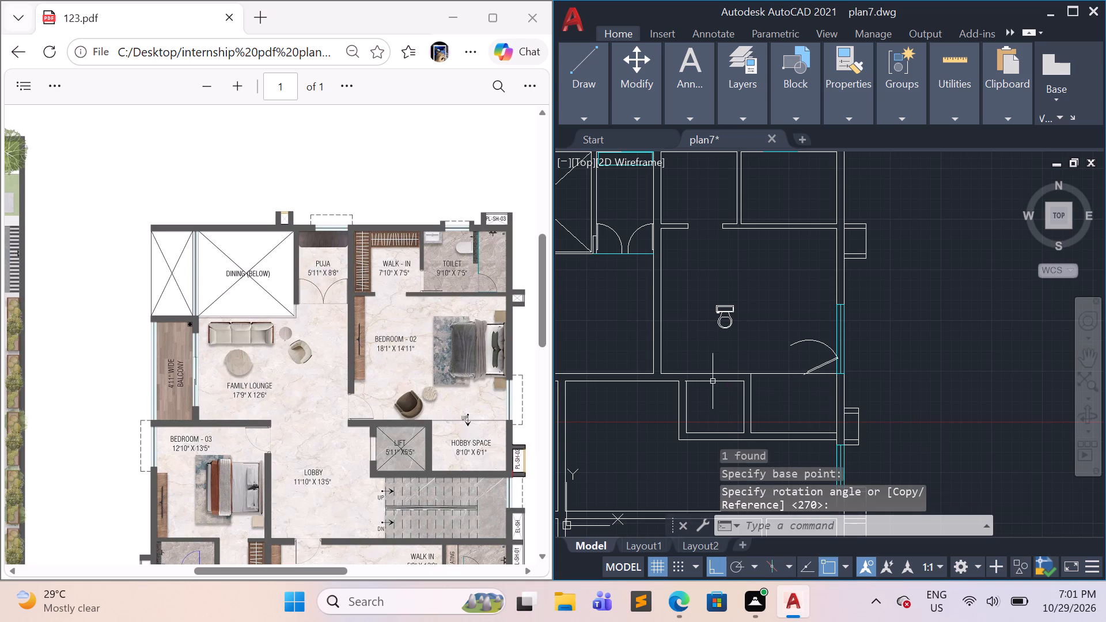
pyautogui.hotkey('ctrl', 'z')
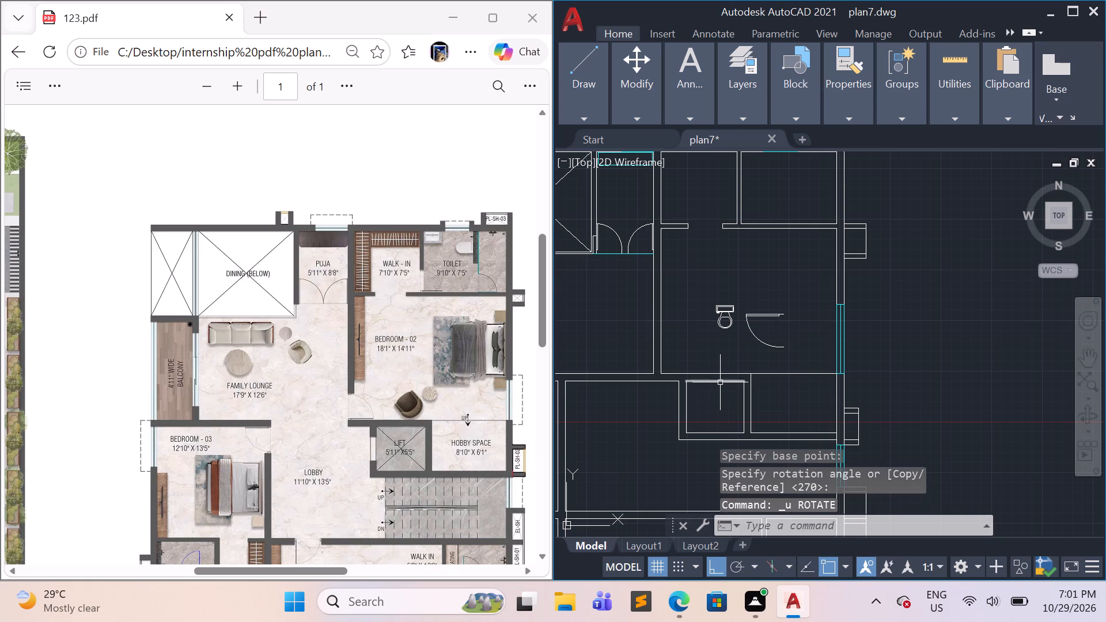
# Rotate the loose Bedroom 02 door by 180° about its hinge end so its leaf points east and swings north.
pyautogui.click(798, 356)
pyautogui.click(757, 300)
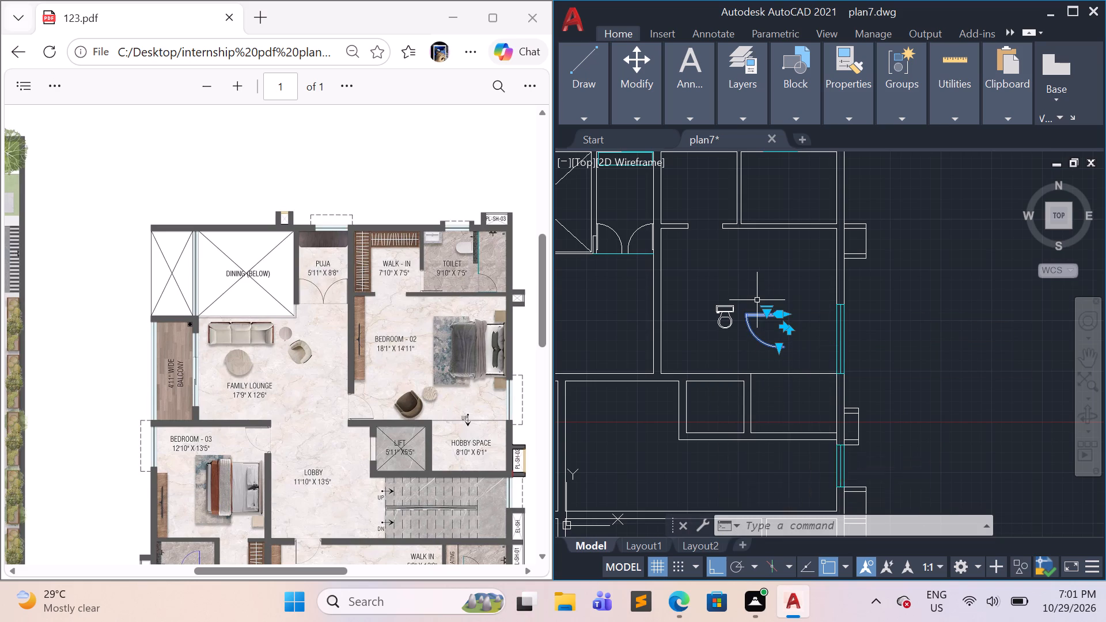
pyautogui.write('rp')
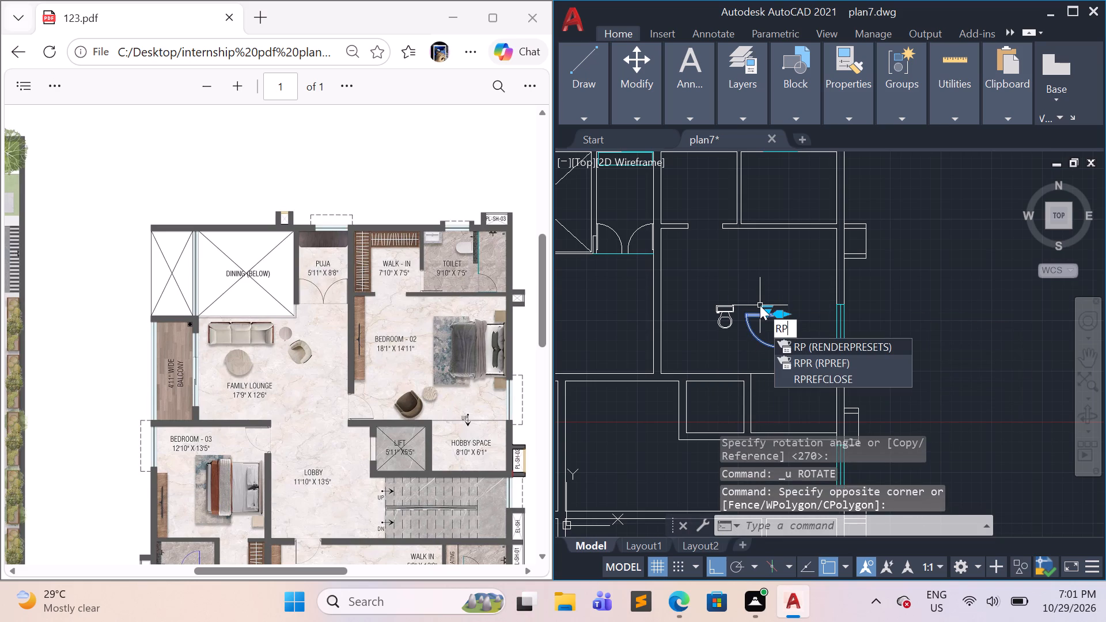
pyautogui.press('BackSpace')
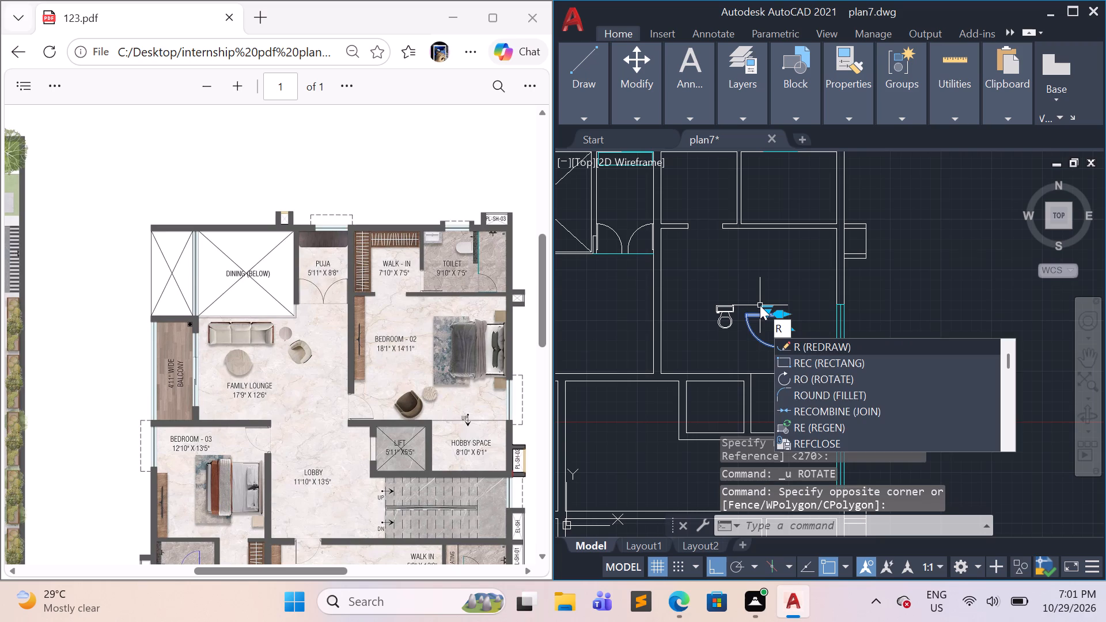
pyautogui.press('o')
pyautogui.press('Return')
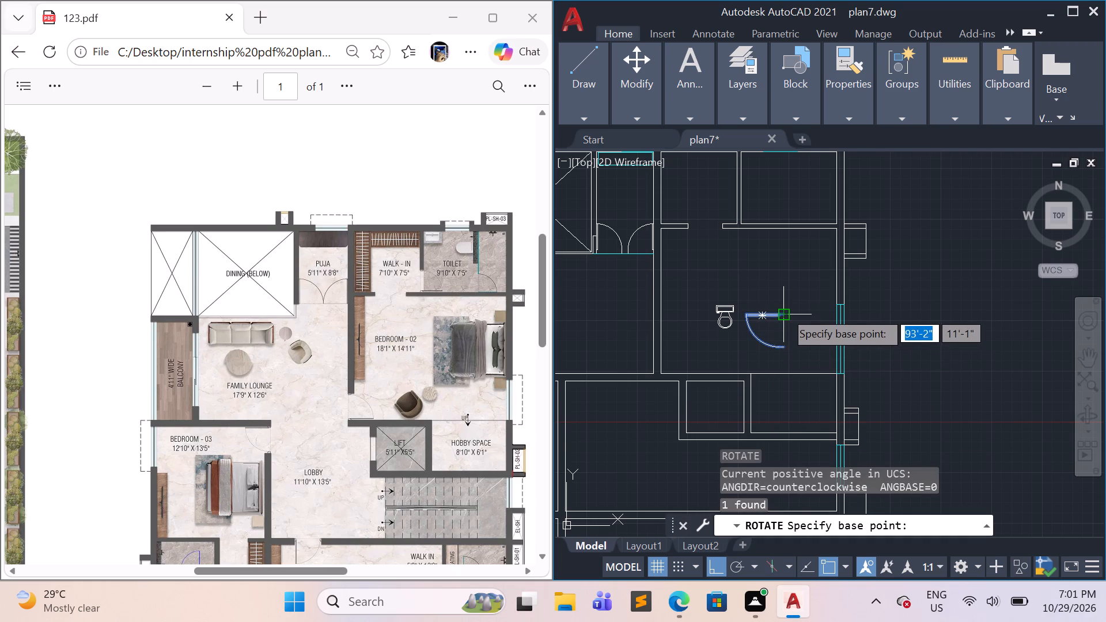
pyautogui.click(783, 310)
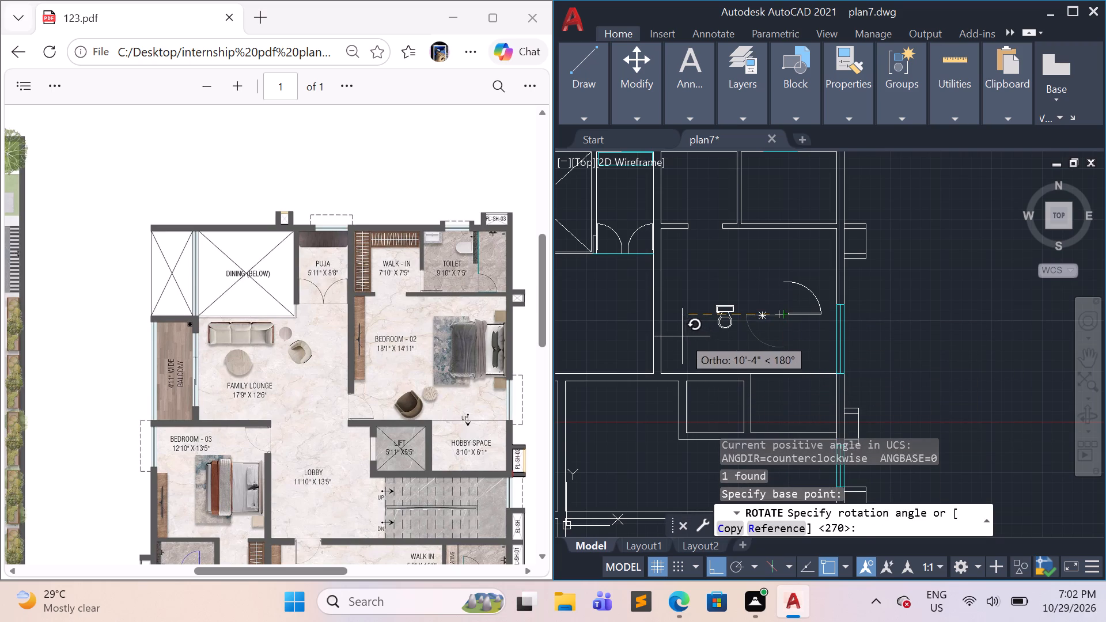
pyautogui.click(682, 336)
pyautogui.press('Escape')
# Copy the loose Bedroom 02 door by its hinge corner, ortho off, onto the Walk-in side of the Toilet's west wall, just above the south wall.
pyautogui.scroll(-1, 819, 346)
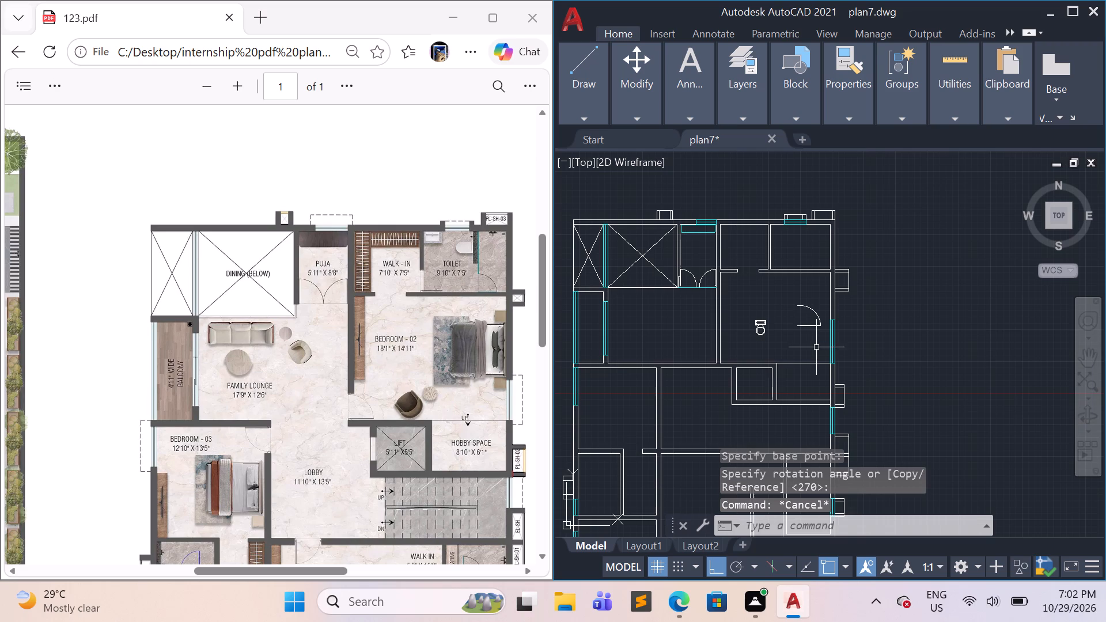
pyautogui.scroll(1, 812, 342)
pyautogui.moveTo(808, 342); pyautogui.dragTo(804, 394, button='middle')
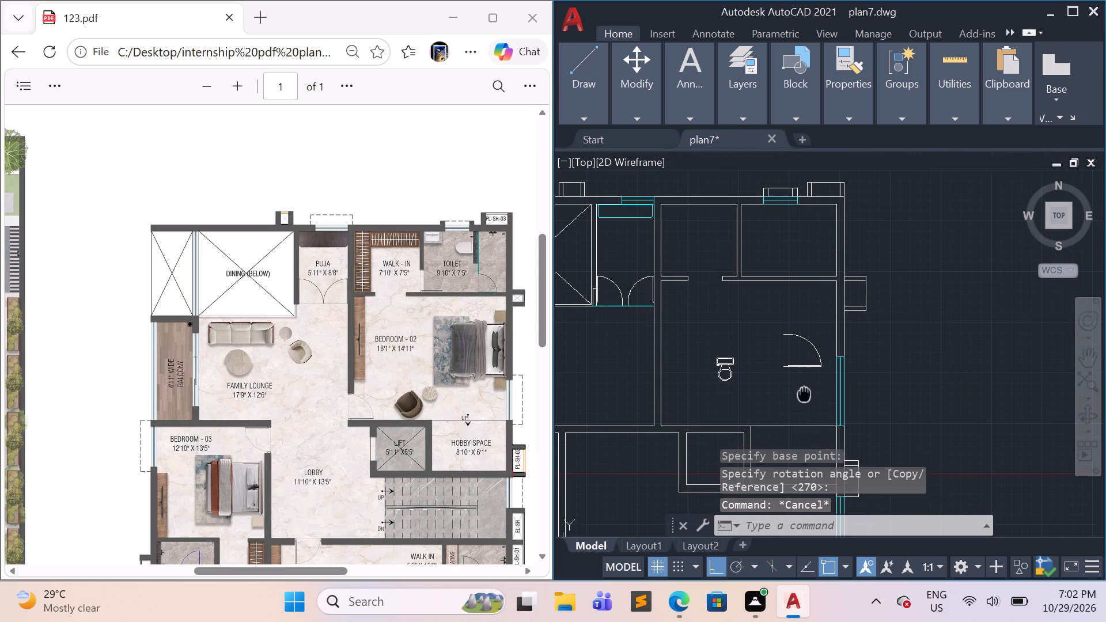
pyautogui.moveTo(804, 394); pyautogui.dragTo(804, 395, button='middle')
pyautogui.scroll(1, 810, 397)
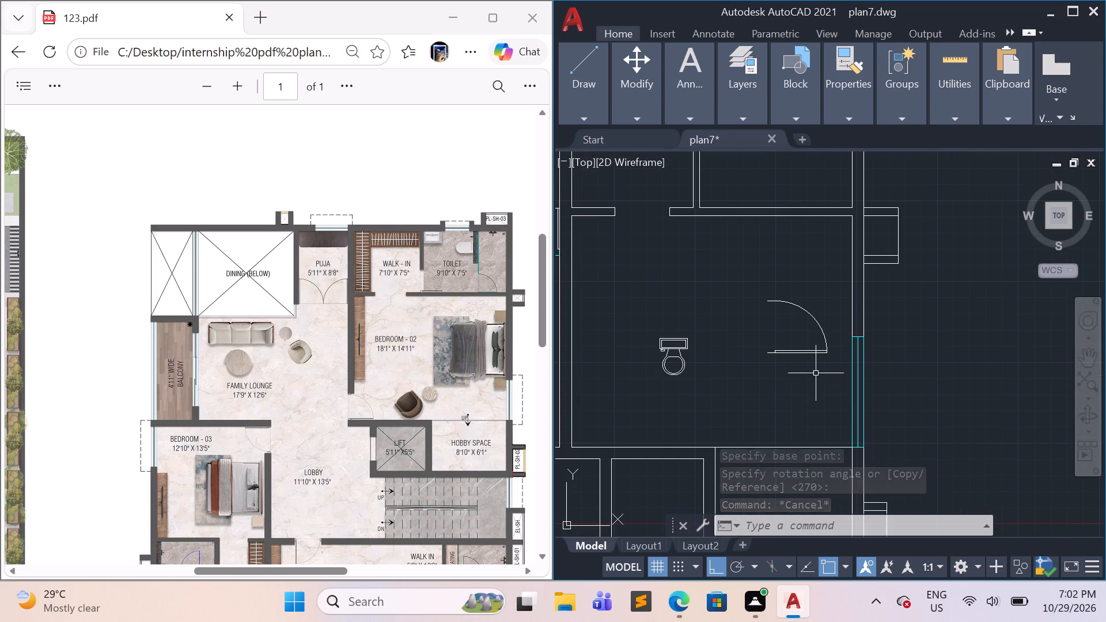
pyautogui.click(819, 374)
pyautogui.click(759, 296)
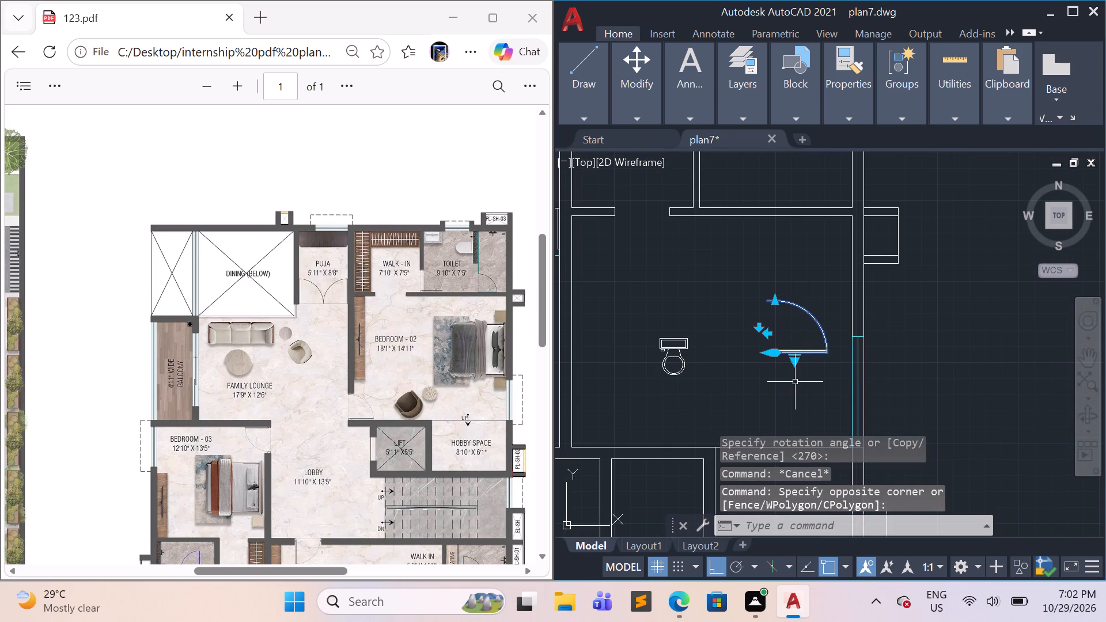
pyautogui.write('co')
pyautogui.press('Return')
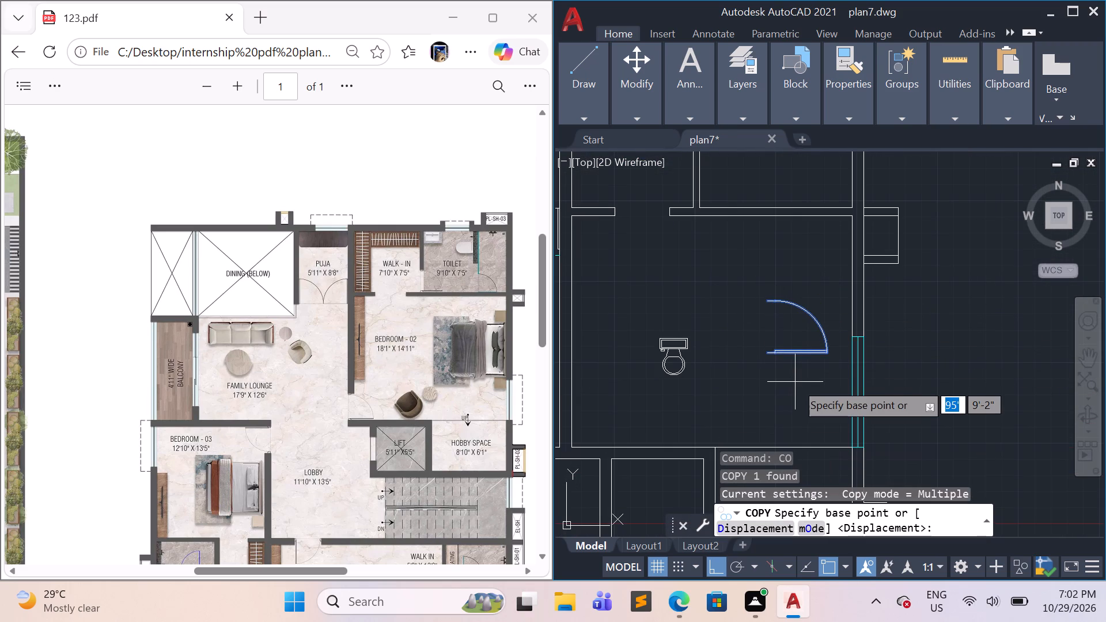
pyautogui.click(764, 356)
pyautogui.scroll(-4, 755, 313)
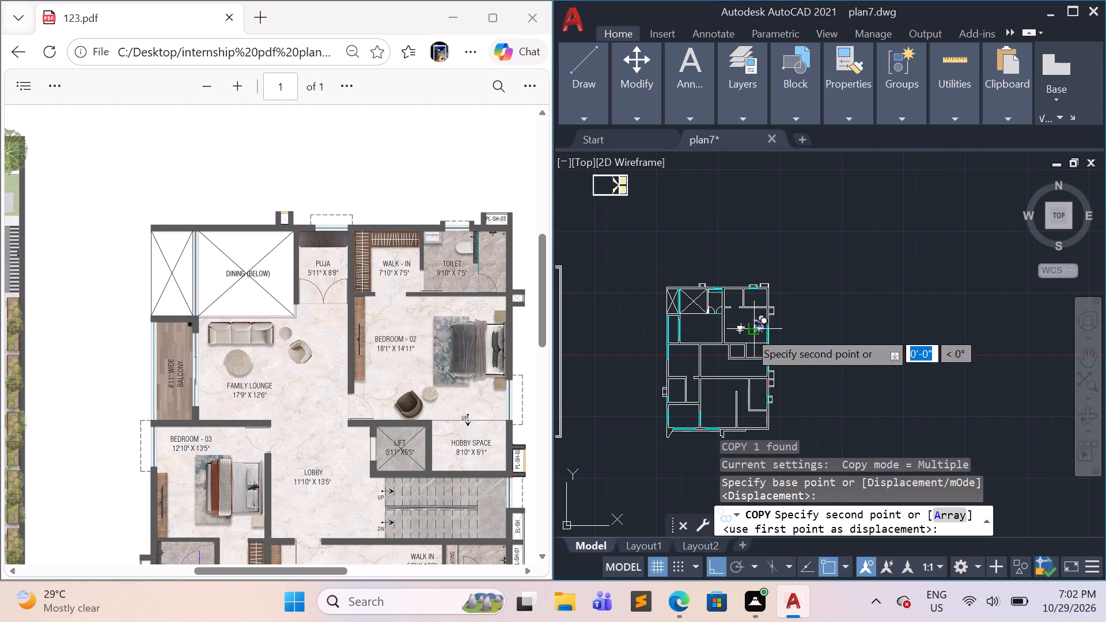
pyautogui.press('F8')
pyautogui.scroll(1, 743, 295)
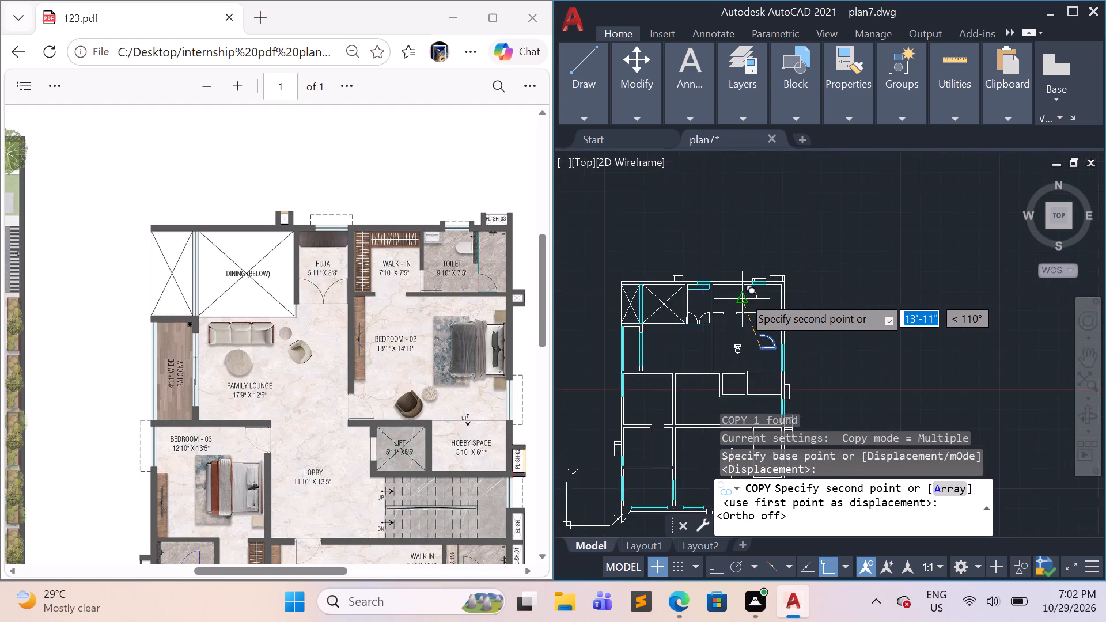
pyautogui.scroll(1, 743, 295)
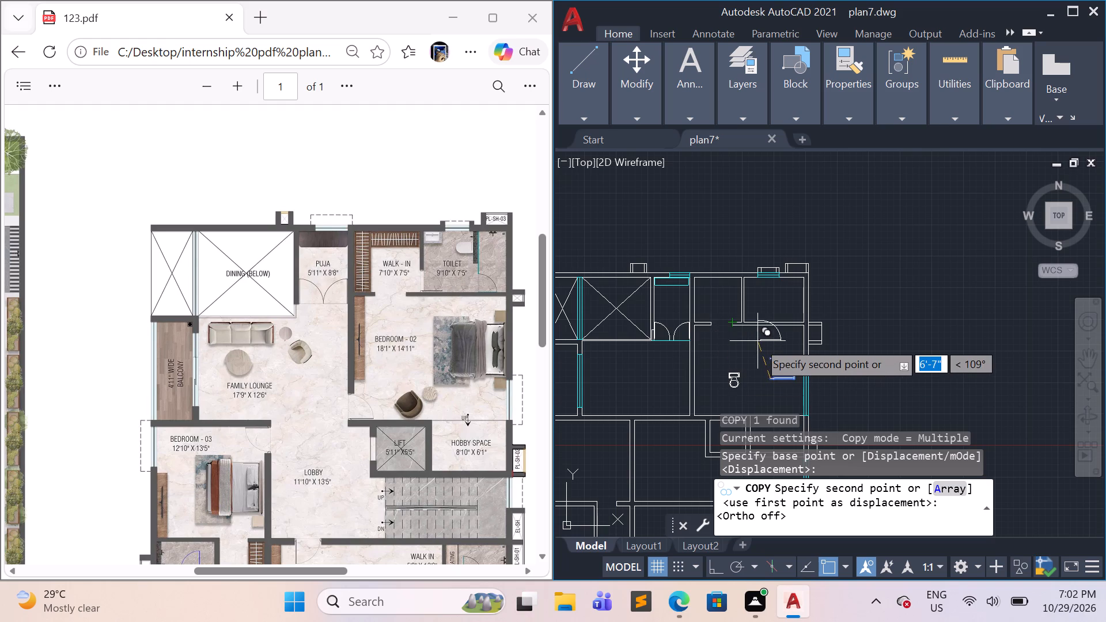
pyautogui.scroll(1, 752, 308)
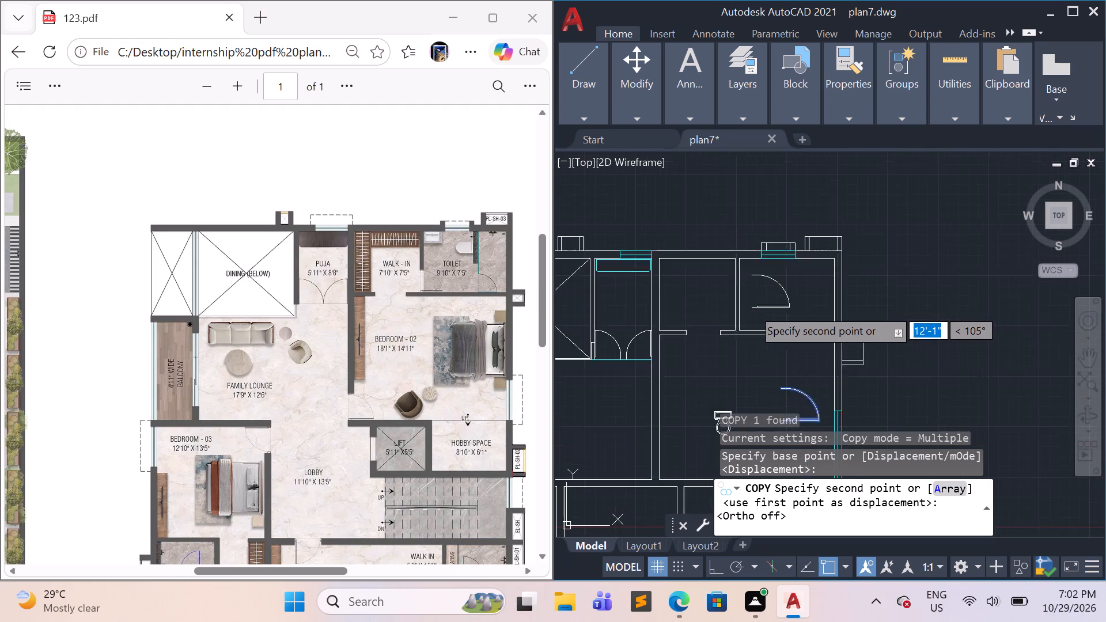
pyautogui.scroll(1, 752, 308)
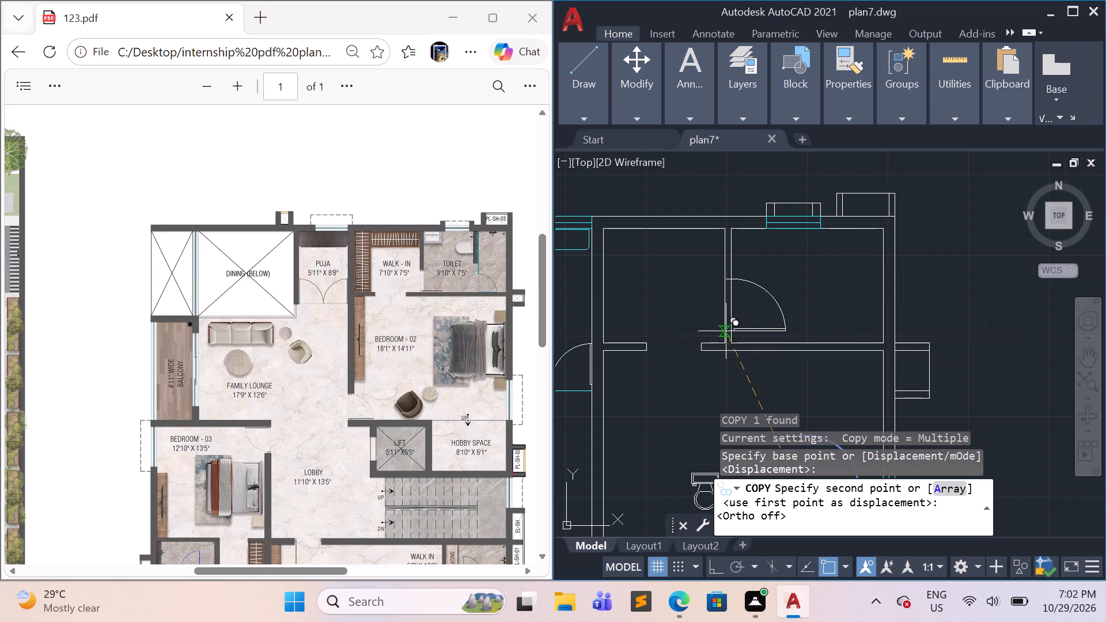
pyautogui.click(726, 331)
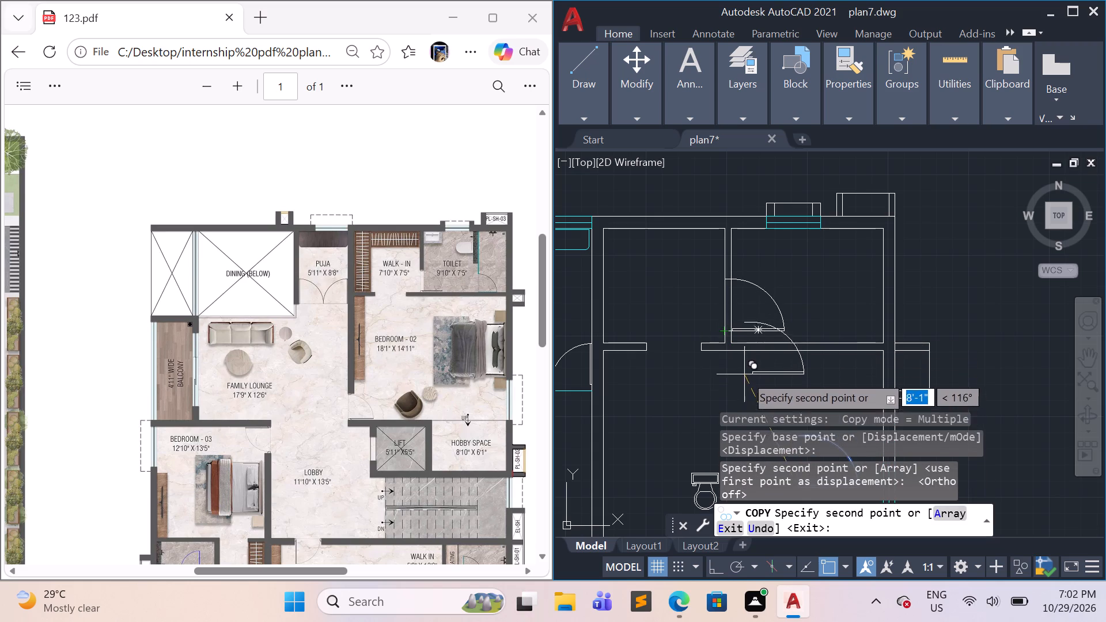
pyautogui.press('Escape')
# Scale the copied Toilet door down freehand about its hinge corner to about two thirds of its size.
pyautogui.scroll(2, 770, 346)
pyautogui.click(815, 314)
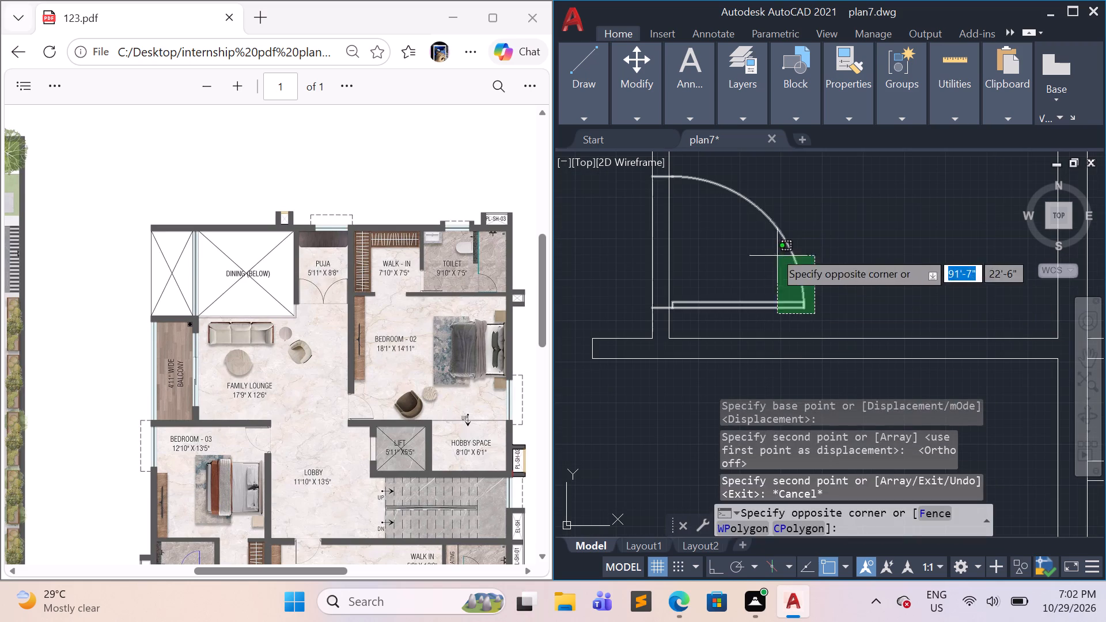
pyautogui.click(751, 224)
pyautogui.write('sc')
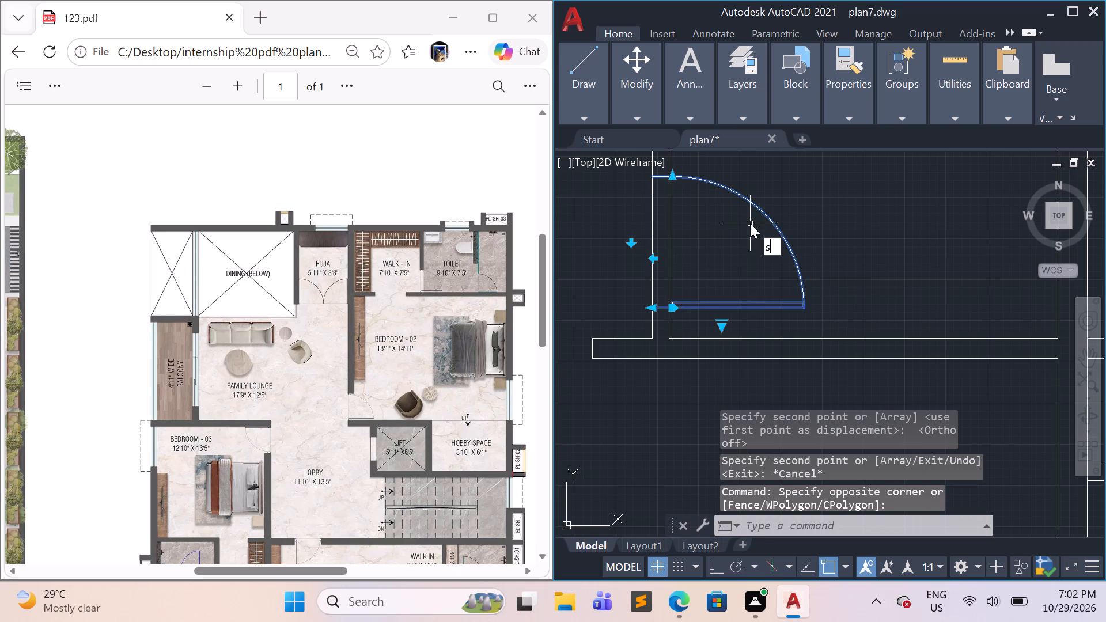
pyautogui.press('Return')
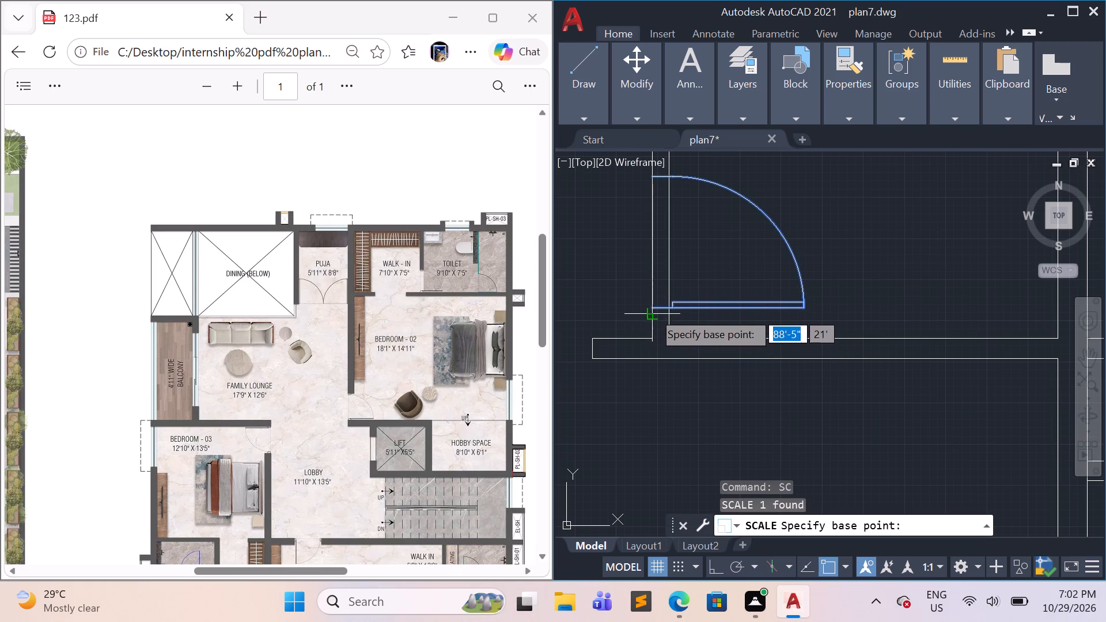
pyautogui.click(652, 305)
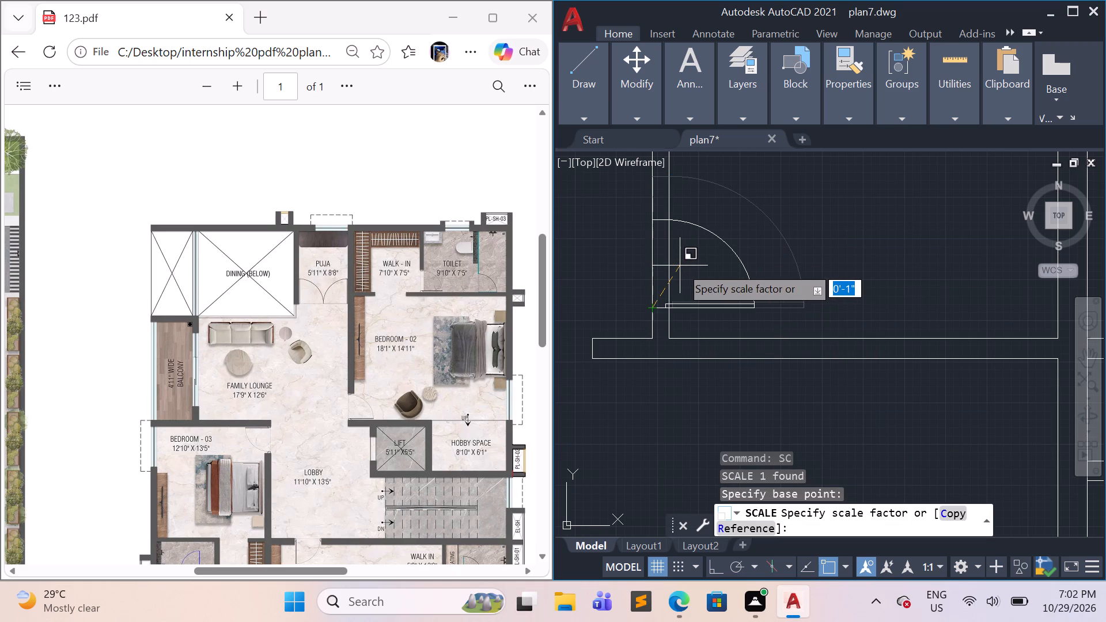
pyautogui.click(680, 266)
pyautogui.scroll(-1, 772, 289)
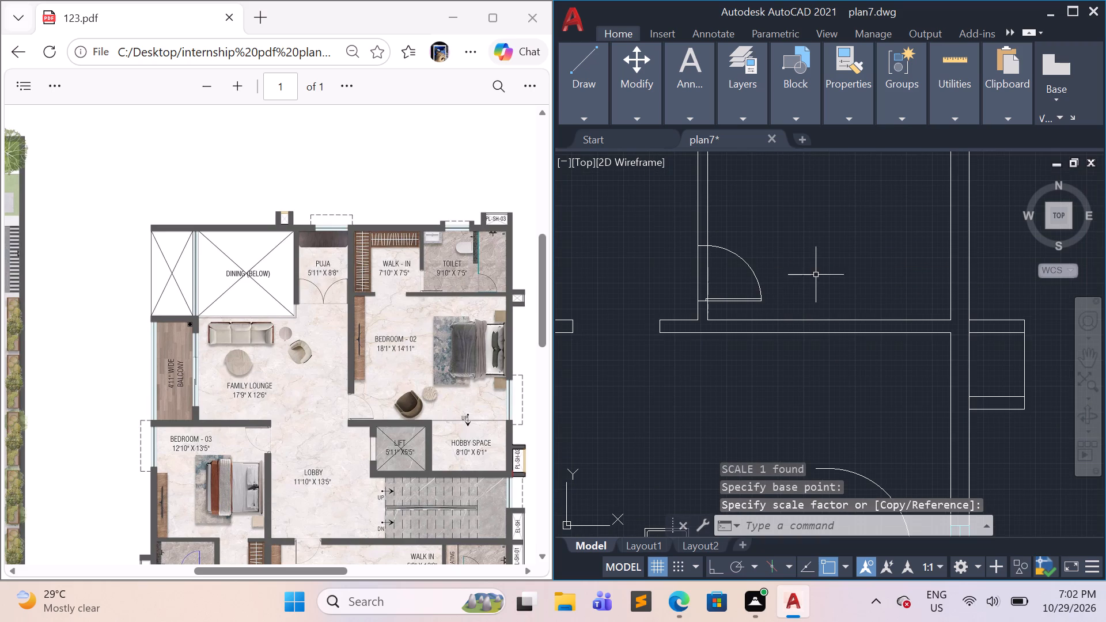
pyautogui.moveTo(809, 264); pyautogui.dragTo(781, 357, button='middle')
pyautogui.press('Escape')
pyautogui.press('Escape')
pyautogui.press('Escape')
pyautogui.press('Escape')
pyautogui.press('Escape')
pyautogui.press('Escape')
pyautogui.press('Escape')
pyautogui.press('Escape')
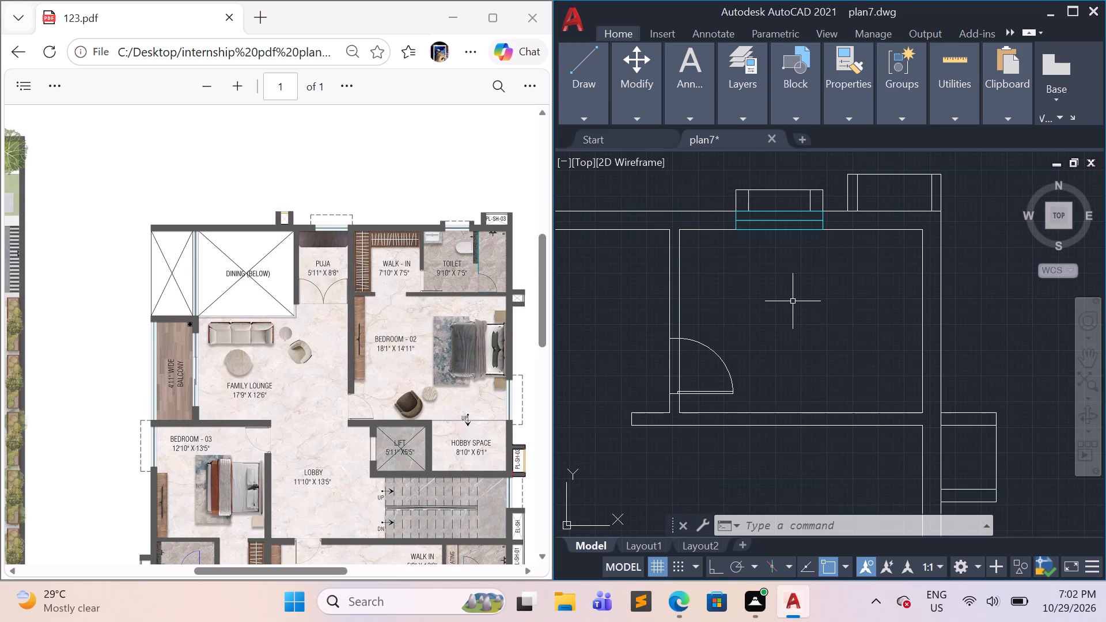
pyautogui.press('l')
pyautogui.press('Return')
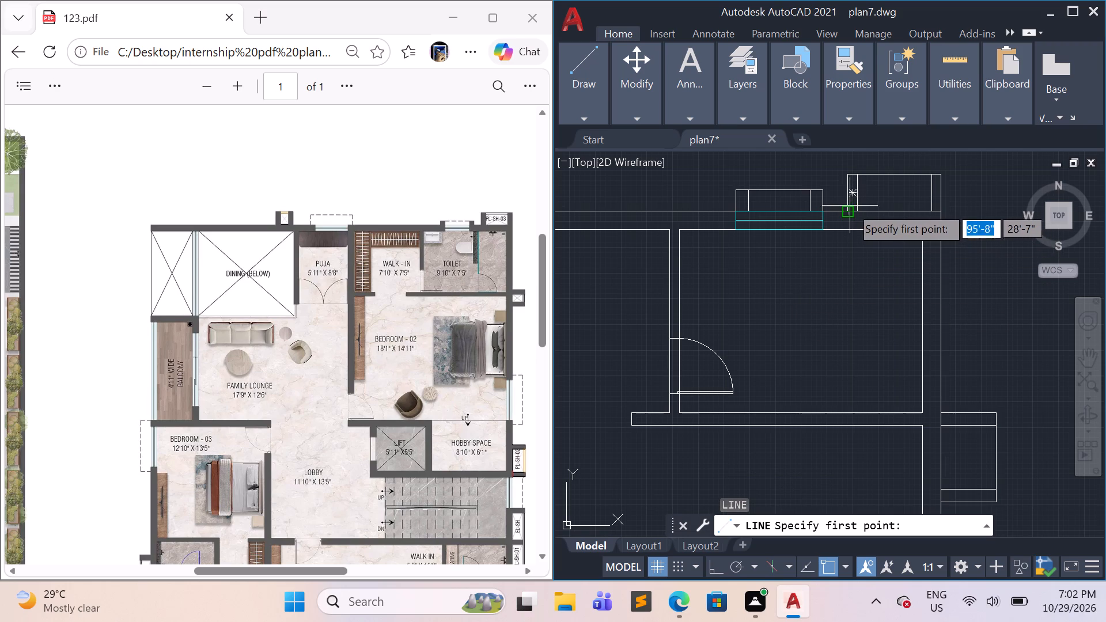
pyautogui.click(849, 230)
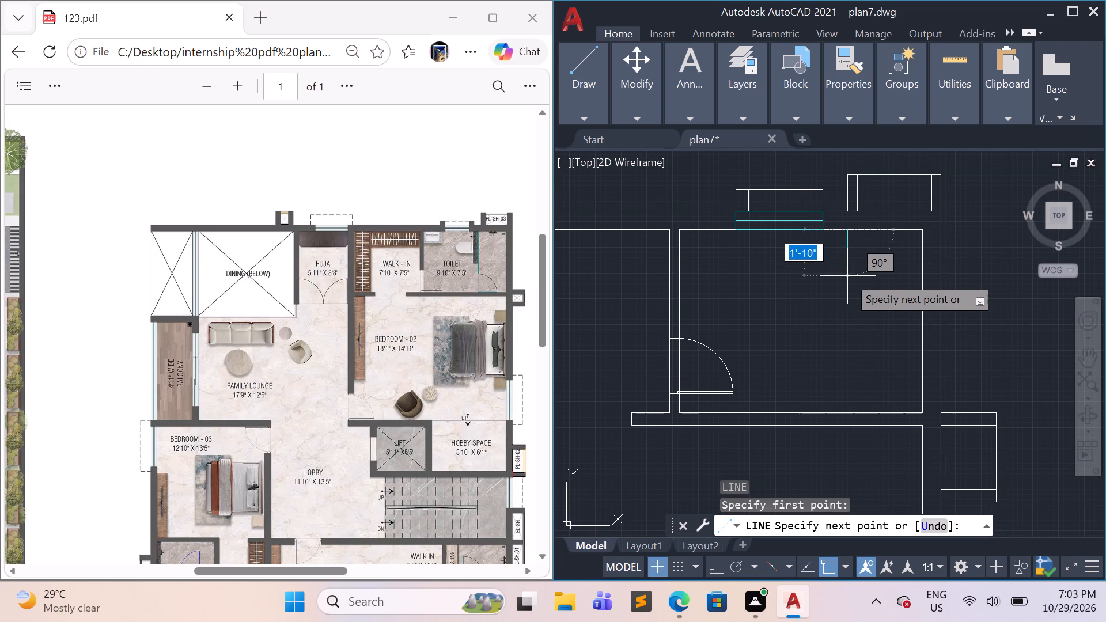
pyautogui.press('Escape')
# Draw the Toilet's shower partition as a rectangle about 9" by 3'-9", running south from the north wall's inner face east of the window.
pyautogui.write('rec')
pyautogui.press('Return')
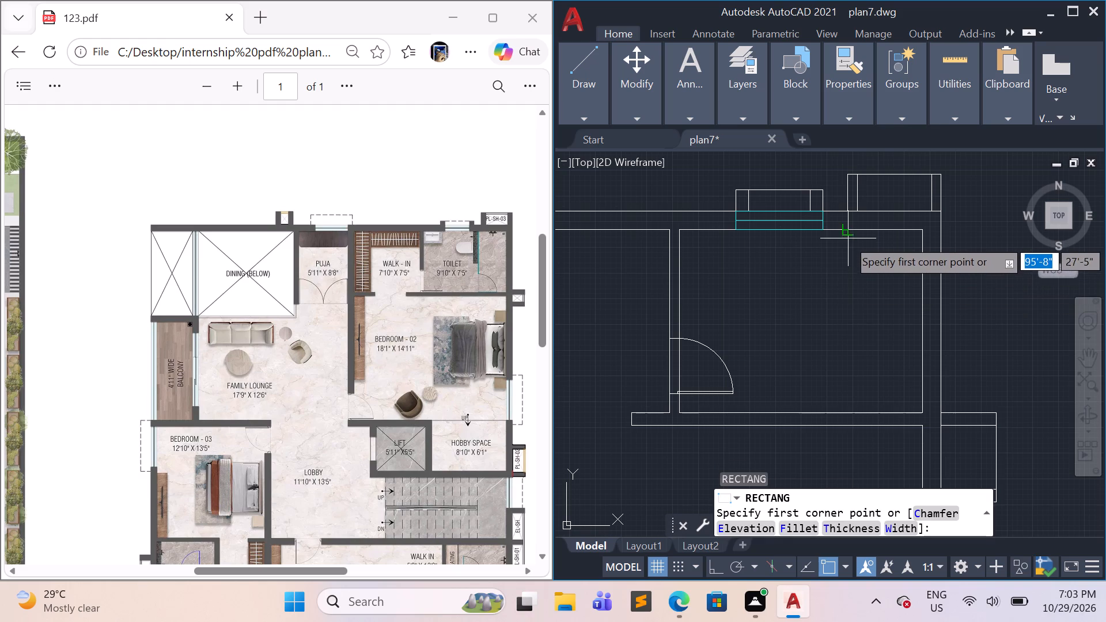
pyautogui.click(847, 232)
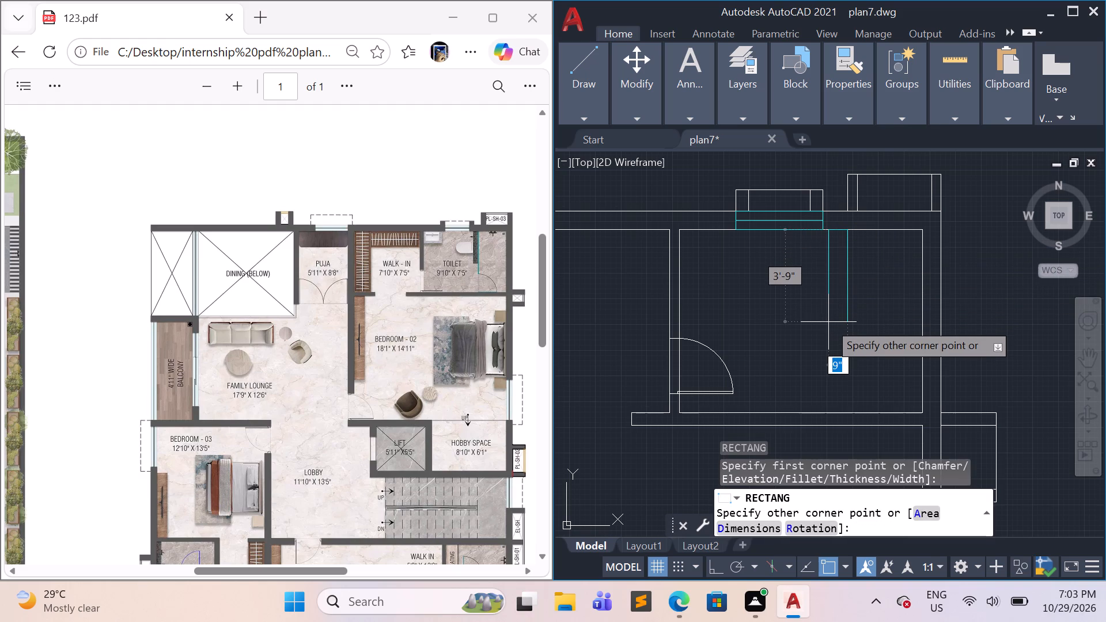
pyautogui.click(828, 322)
pyautogui.press('Escape')
pyautogui.press('Escape')
pyautogui.press('Escape')
pyautogui.press('Escape')
pyautogui.press('Escape')
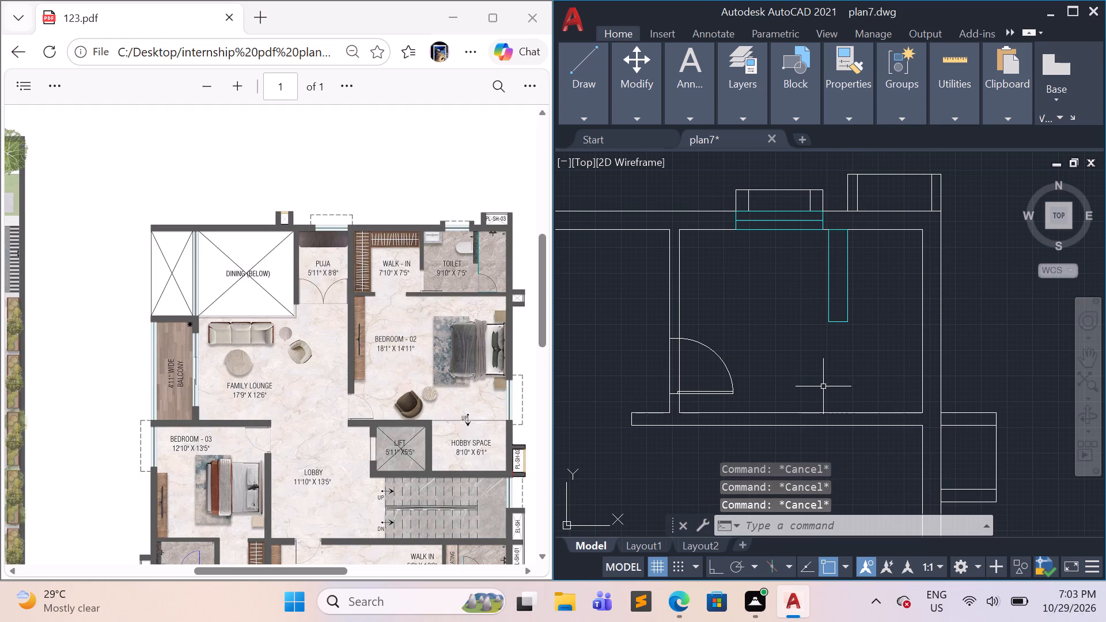
# Copy the loose WC from Bedroom 02 into the Toilet, between the door and the shower partition.
pyautogui.scroll(-3, 819, 397)
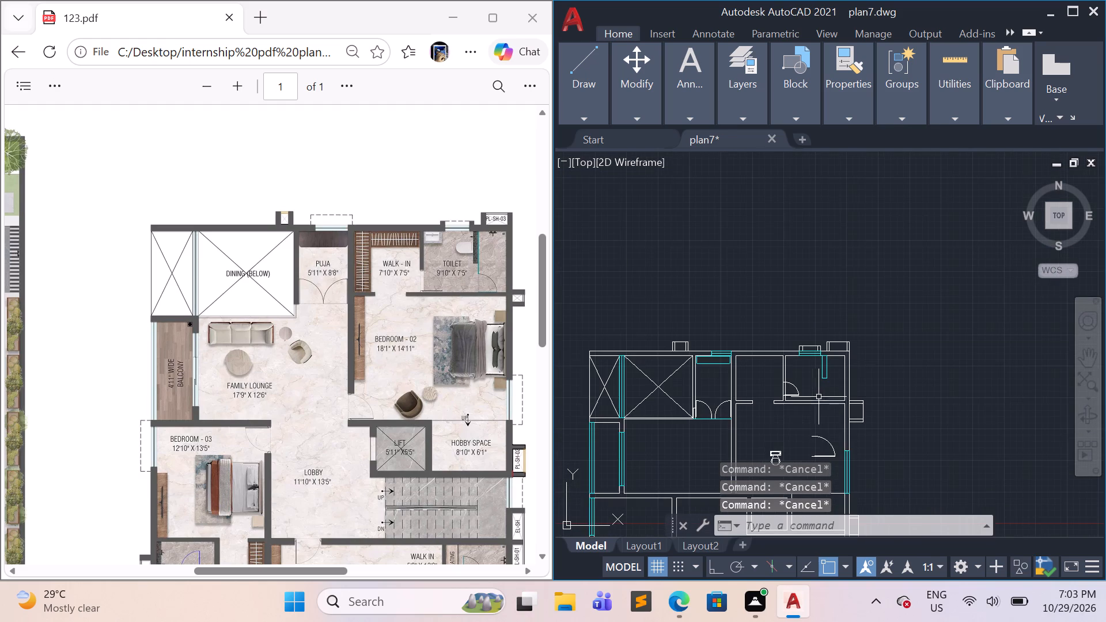
pyautogui.scroll(2, 757, 438)
pyautogui.scroll(-1, 821, 430)
pyautogui.moveTo(821, 430); pyautogui.dragTo(825, 426, button='middle')
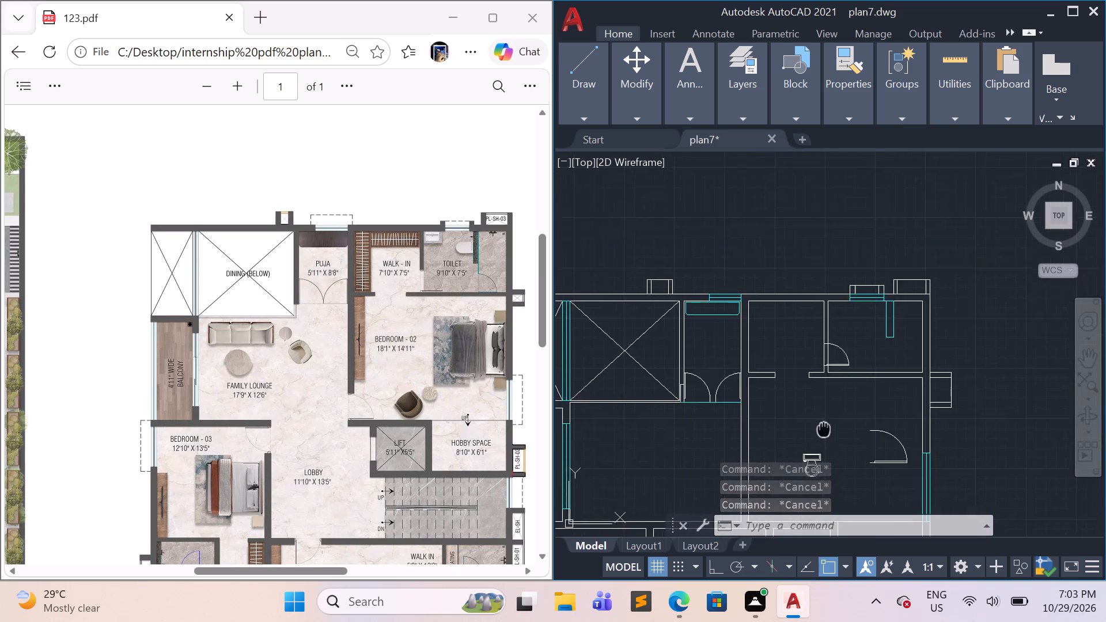
pyautogui.moveTo(825, 426); pyautogui.dragTo(819, 357, button='middle')
pyautogui.scroll(1, 819, 356)
pyautogui.moveTo(828, 442); pyautogui.dragTo(823, 441)
pyautogui.click(777, 387)
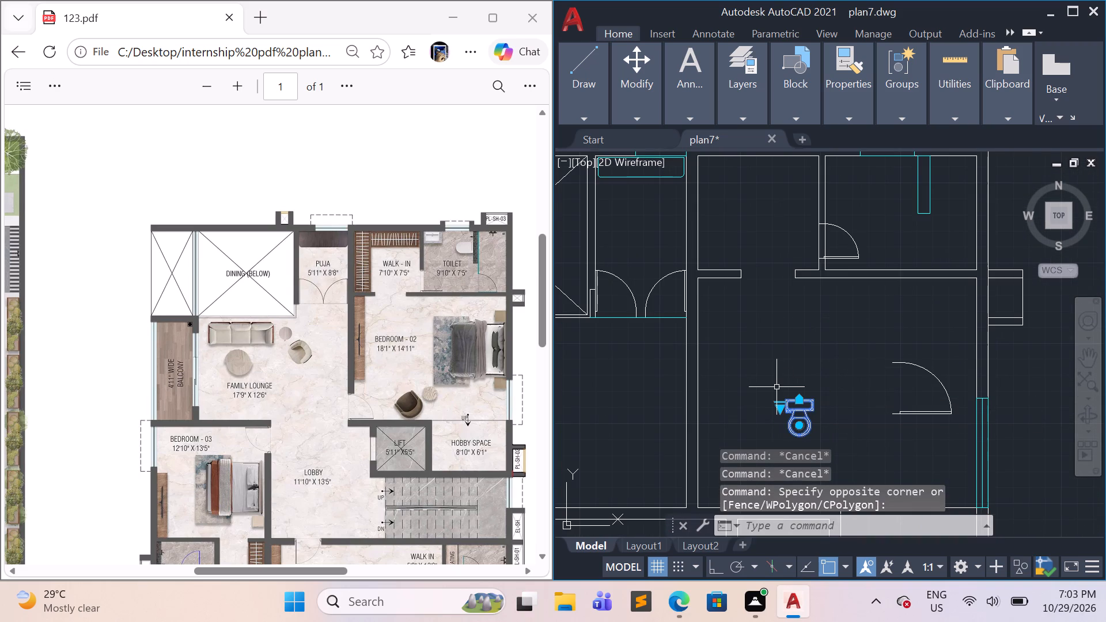
pyautogui.write('co')
pyautogui.press('Return')
pyautogui.click(799, 413)
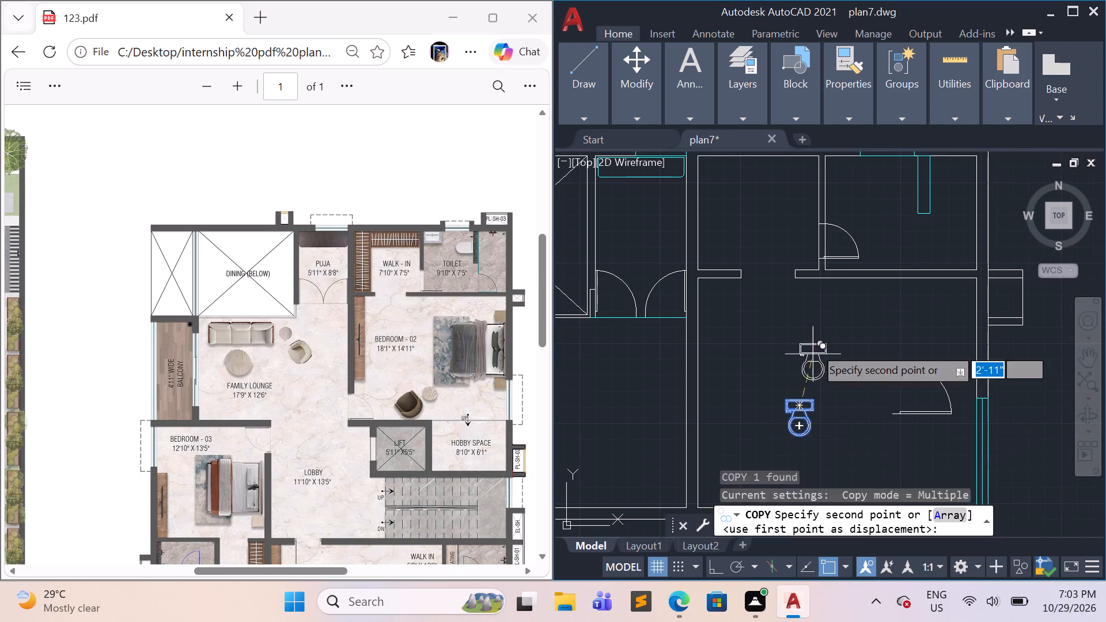
pyautogui.click(881, 190)
pyautogui.press('Escape')
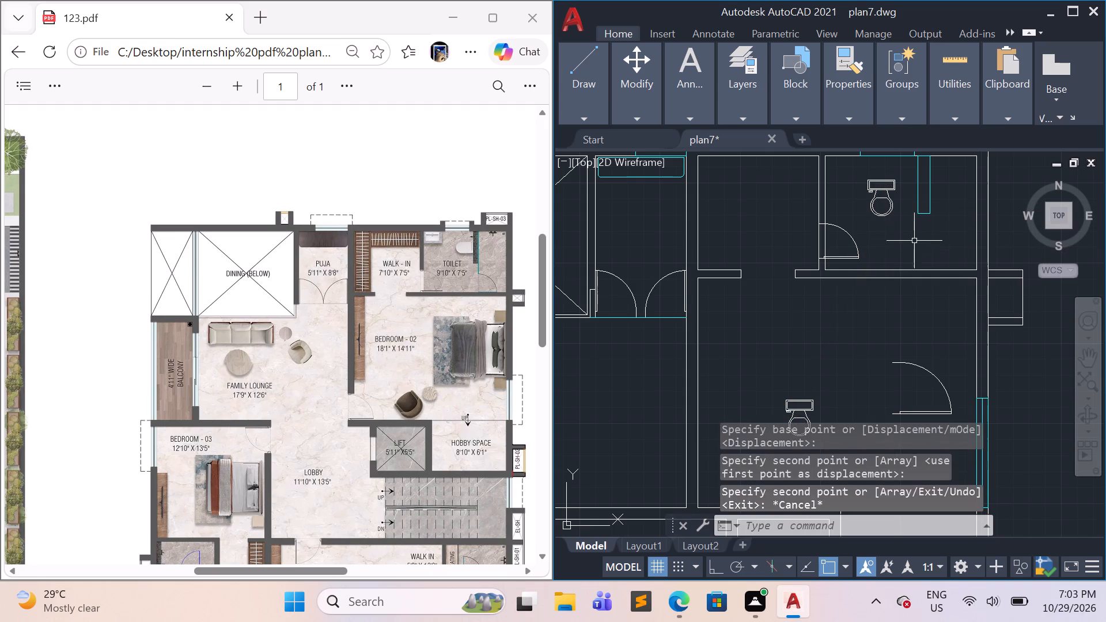
# Rotate the copied WC 90° clockwise about its cistern's northeast corner so the cistern faces east and the bowl points west.
pyautogui.moveTo(914, 242); pyautogui.dragTo(842, 350, button='middle')
pyautogui.scroll(1, 834, 344)
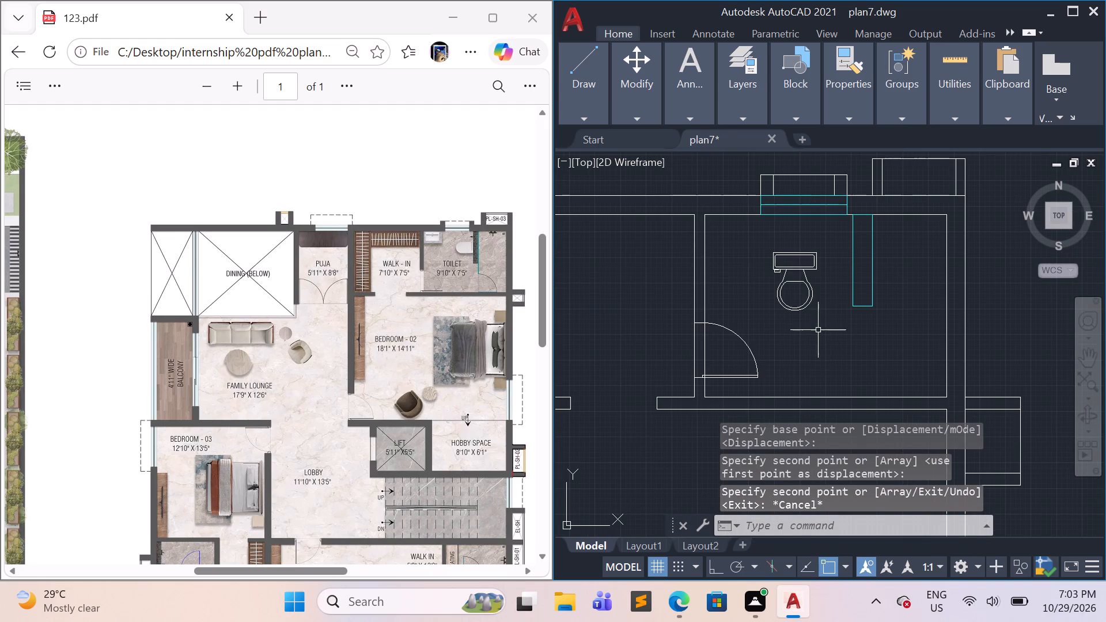
pyautogui.click(811, 320)
pyautogui.click(773, 257)
pyautogui.write('ro')
pyautogui.press('Return')
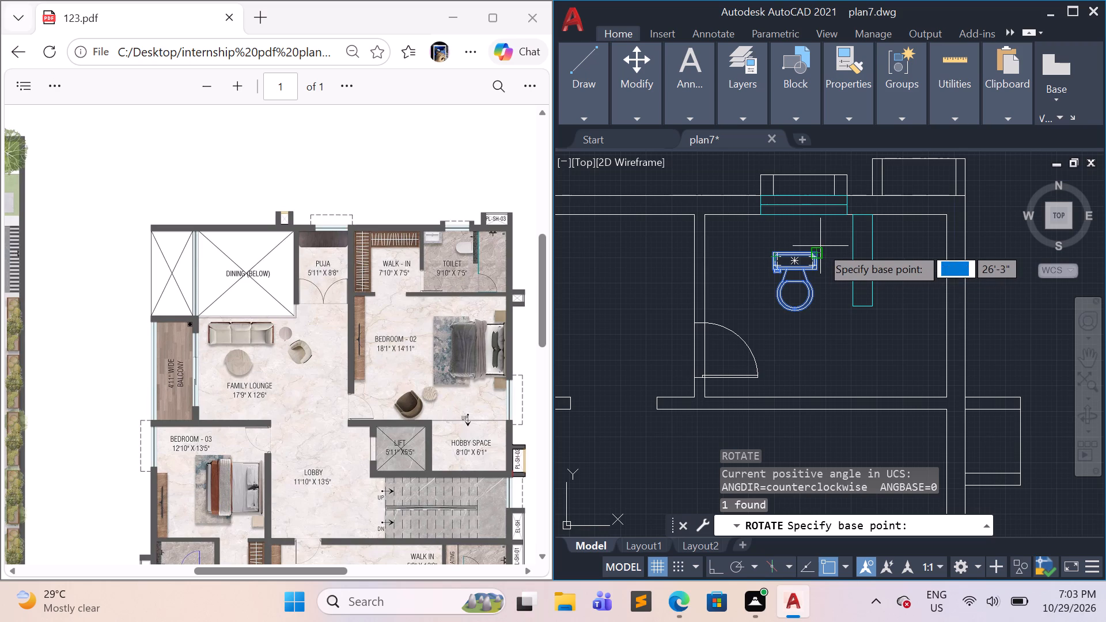
pyautogui.click(815, 252)
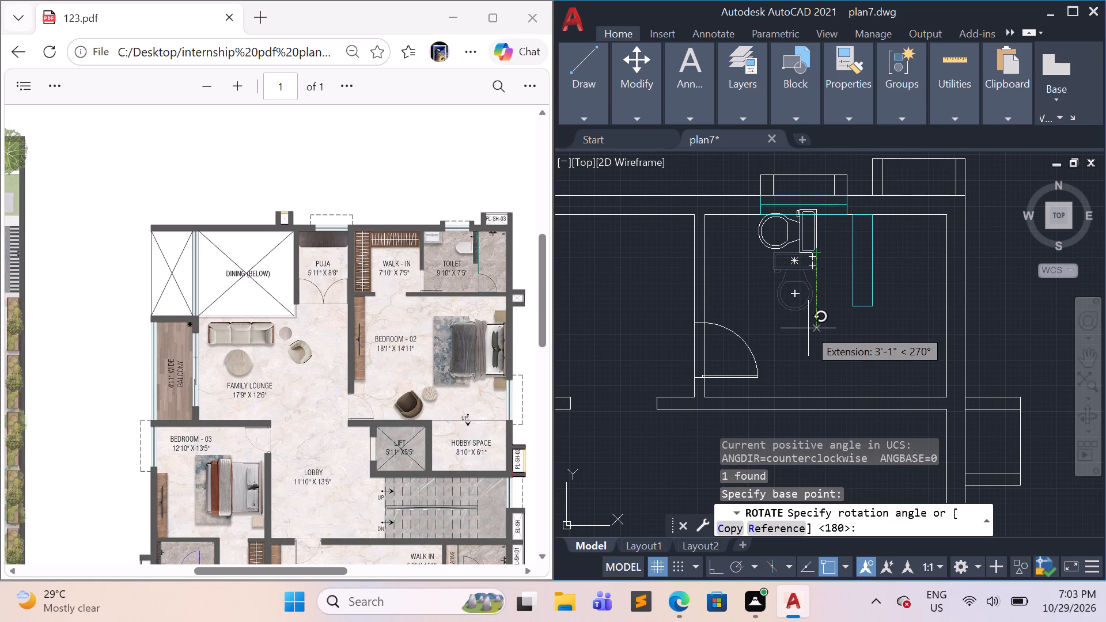
pyautogui.click(808, 329)
# Move the rotated WC freehand southeast so its cistern sits over the shower partition.
pyautogui.click(833, 262)
pyautogui.click(764, 234)
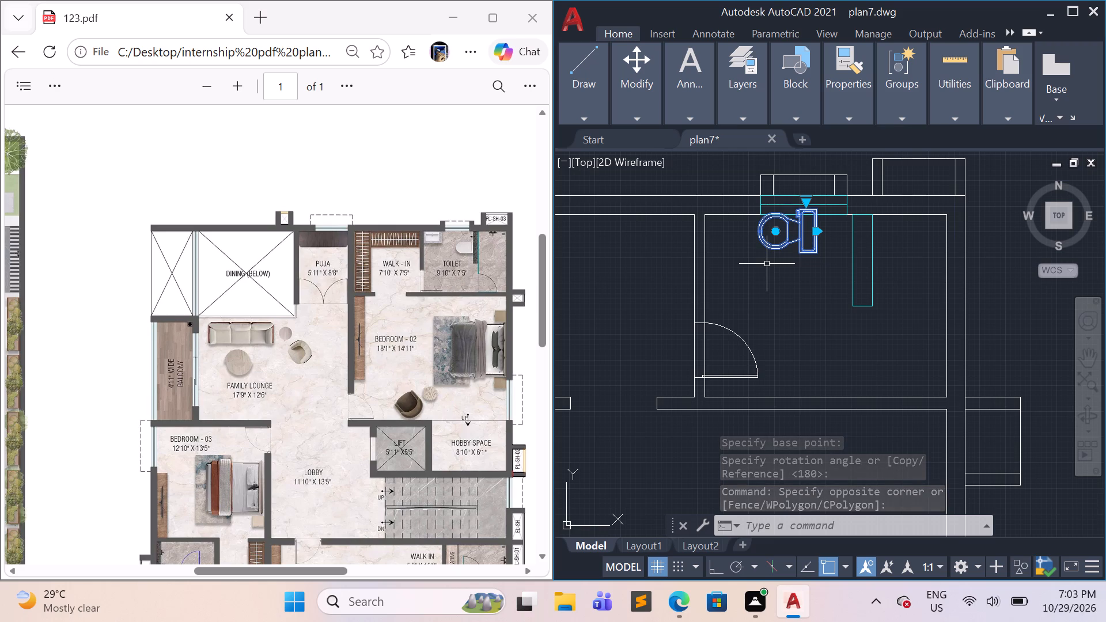
pyautogui.press('m')
pyautogui.press('Return')
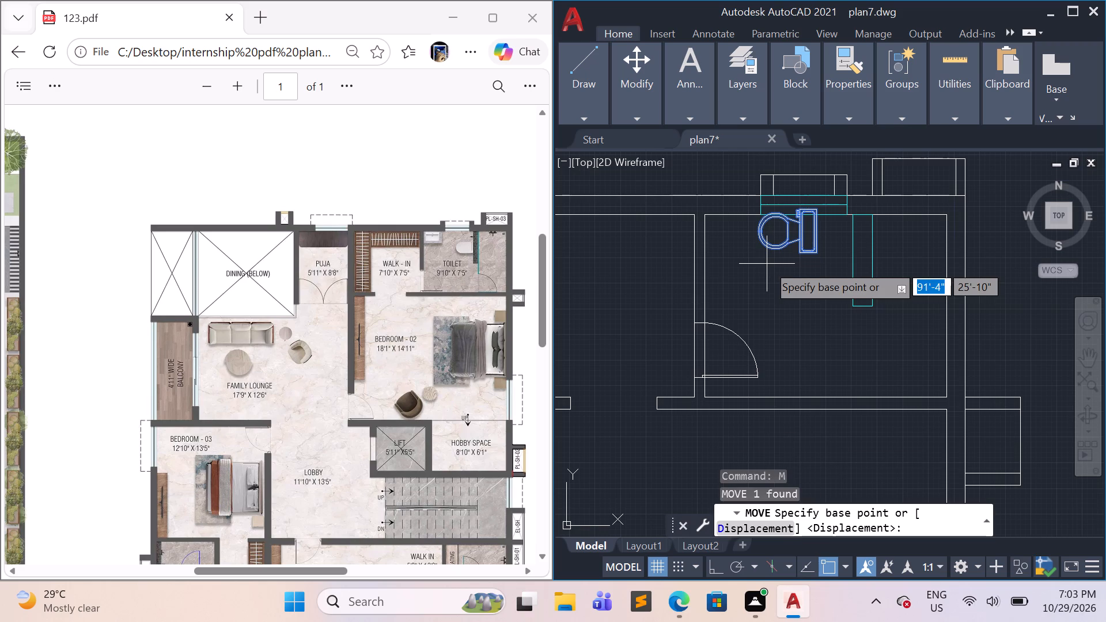
pyautogui.click(808, 233)
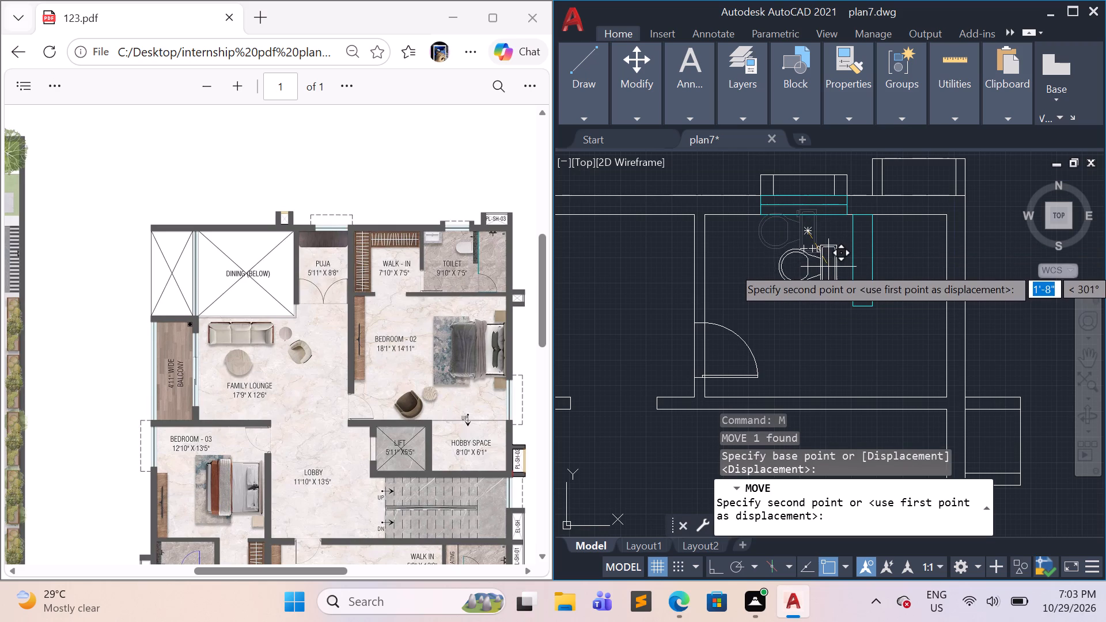
pyautogui.click(844, 259)
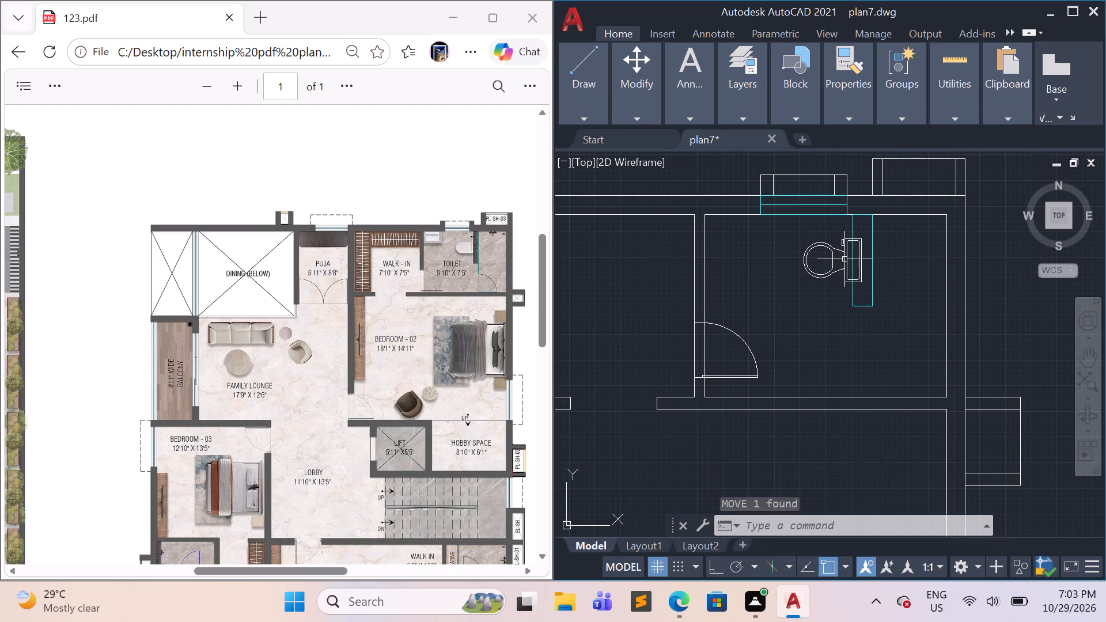
pyautogui.press('Escape')
pyautogui.press('Escape')
pyautogui.press('Escape')
pyautogui.press('Escape')
pyautogui.press('Escape')
pyautogui.press('Escape')
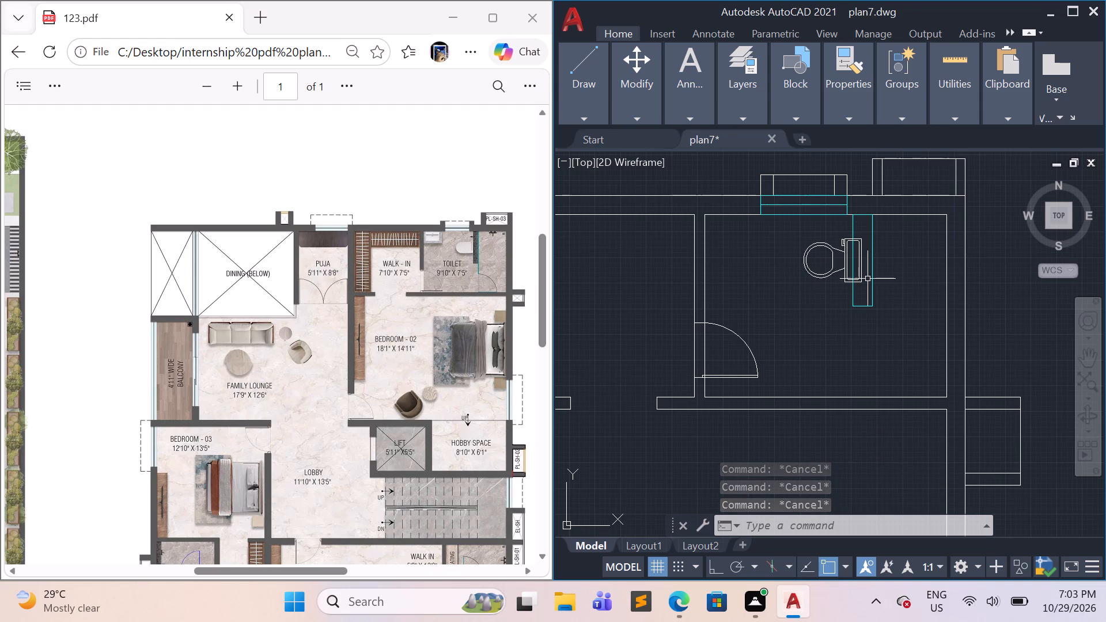
# Move the WC about 4" west so the back of its cistern sits flush against the shower partition's west edge.
pyautogui.scroll(1, 869, 279)
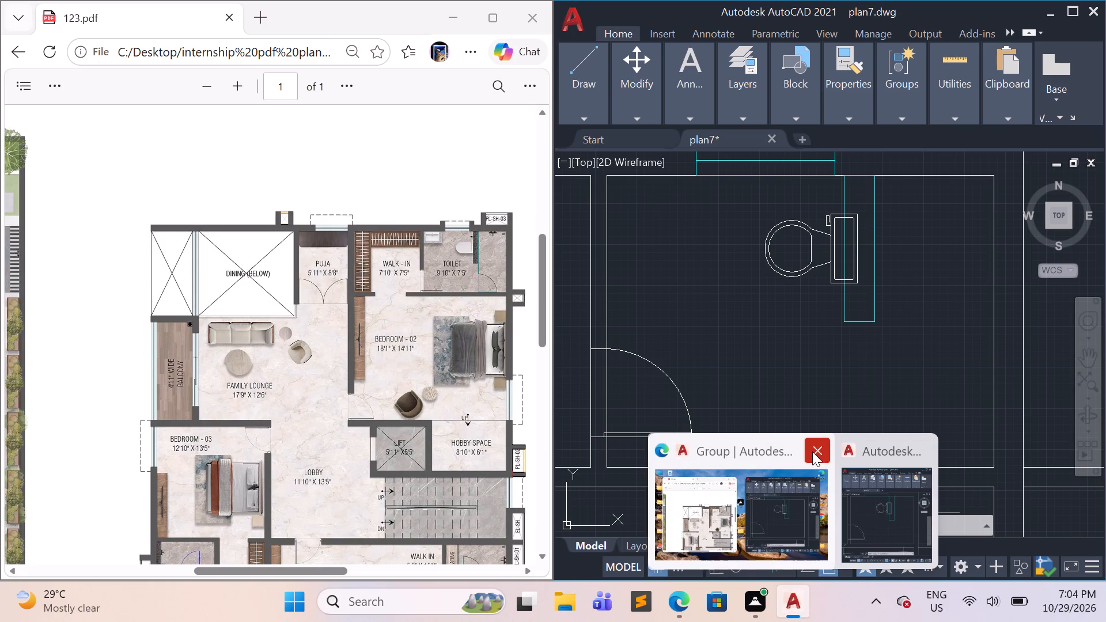
pyautogui.press('Escape')
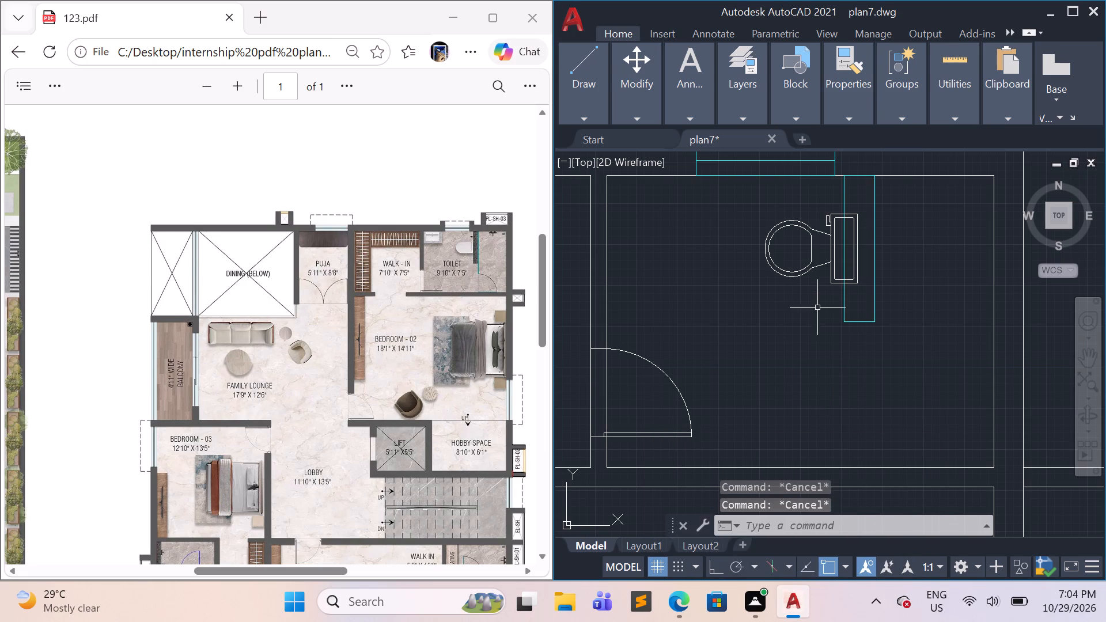
pyautogui.click(831, 293)
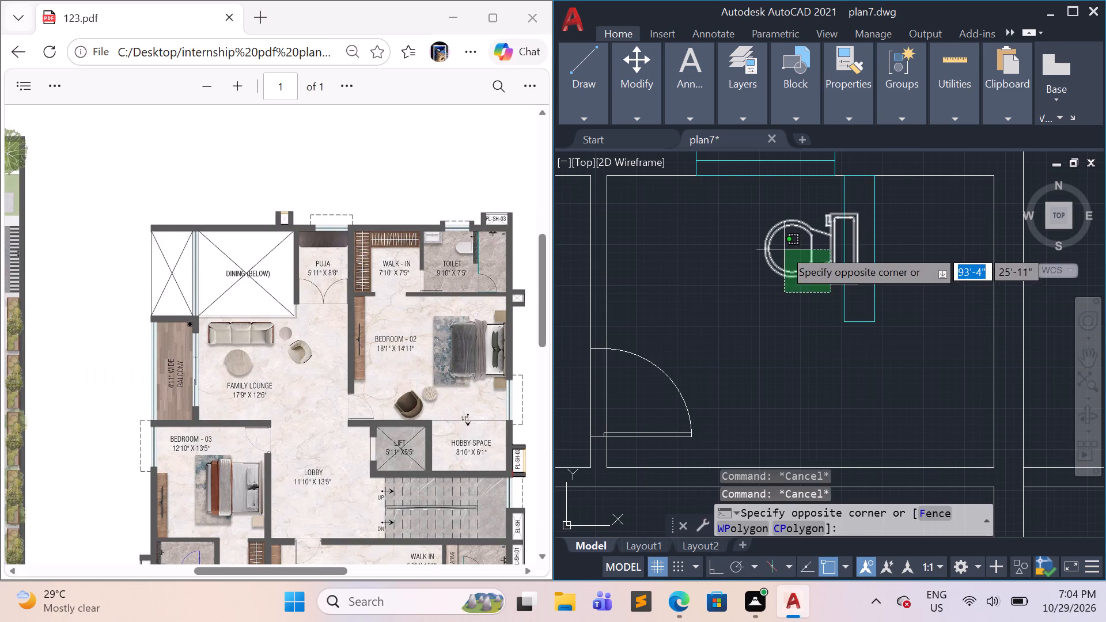
pyautogui.click(779, 242)
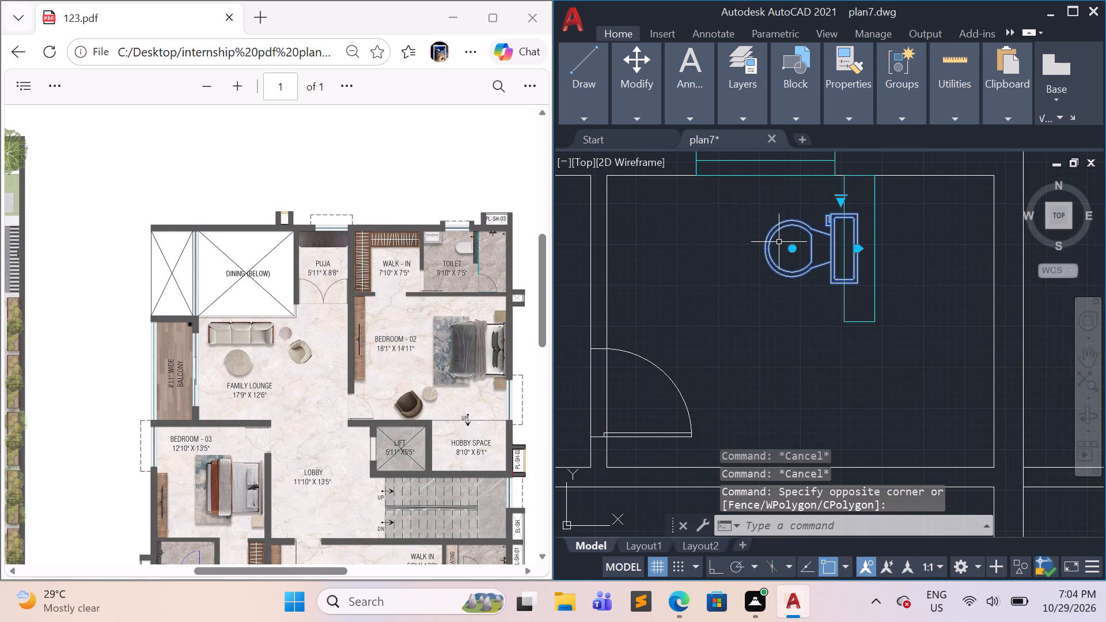
pyautogui.press('c')
pyautogui.press('BackSpace')
pyautogui.press('m')
pyautogui.press('Return')
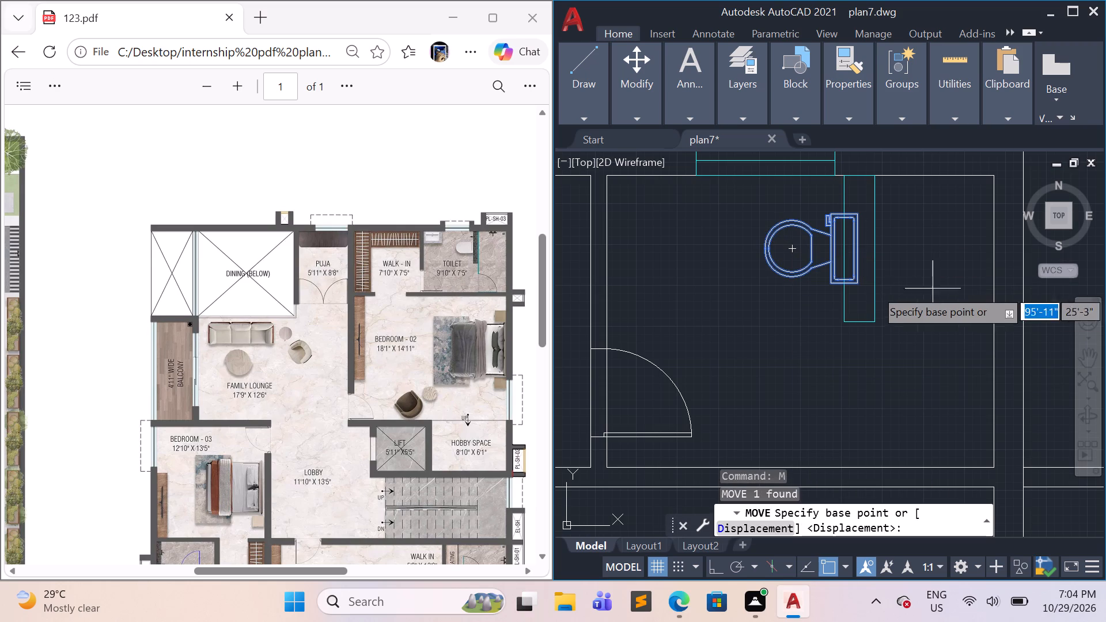
pyautogui.click(861, 283)
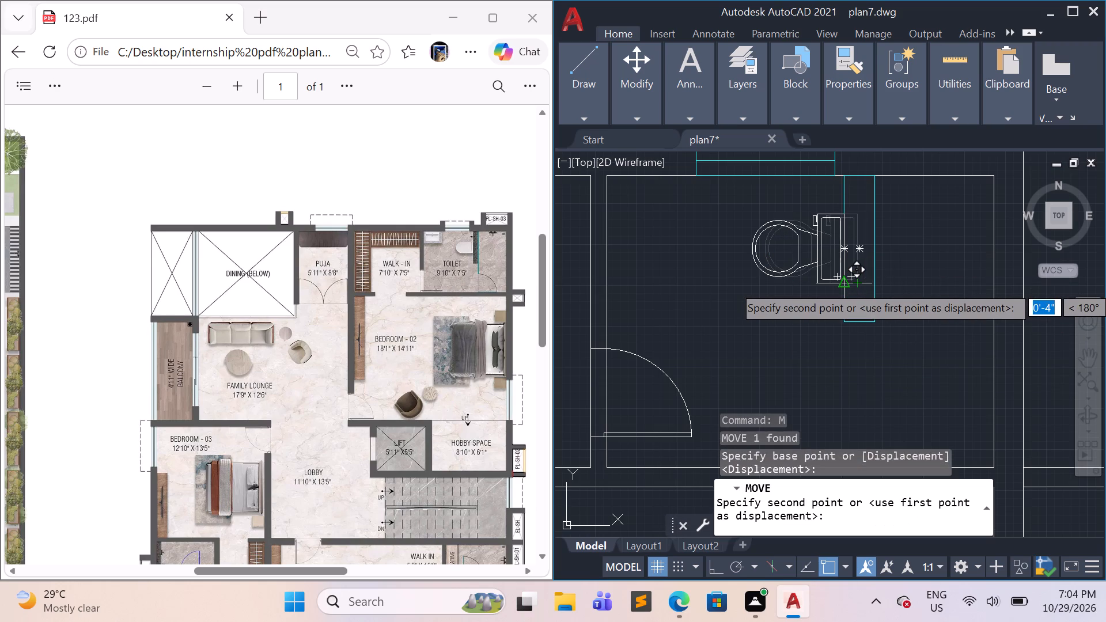
pyautogui.click(845, 285)
pyautogui.press('Escape')
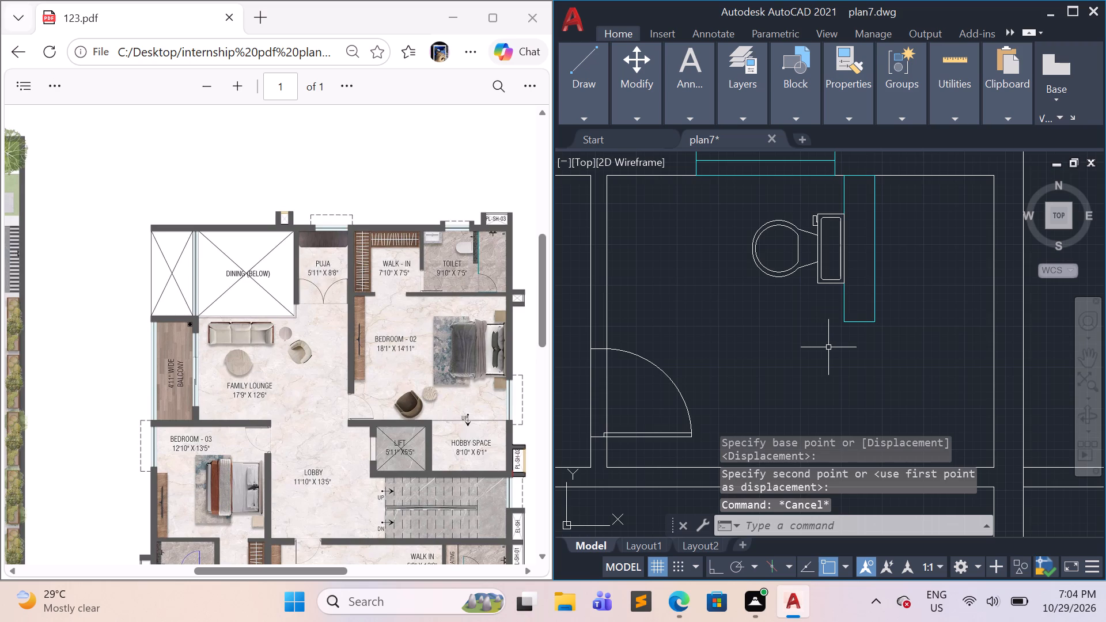
# Scale the WC up freehand by about a third about its cistern's northeast corner on the shower partition.
pyautogui.click(819, 304)
pyautogui.click(768, 243)
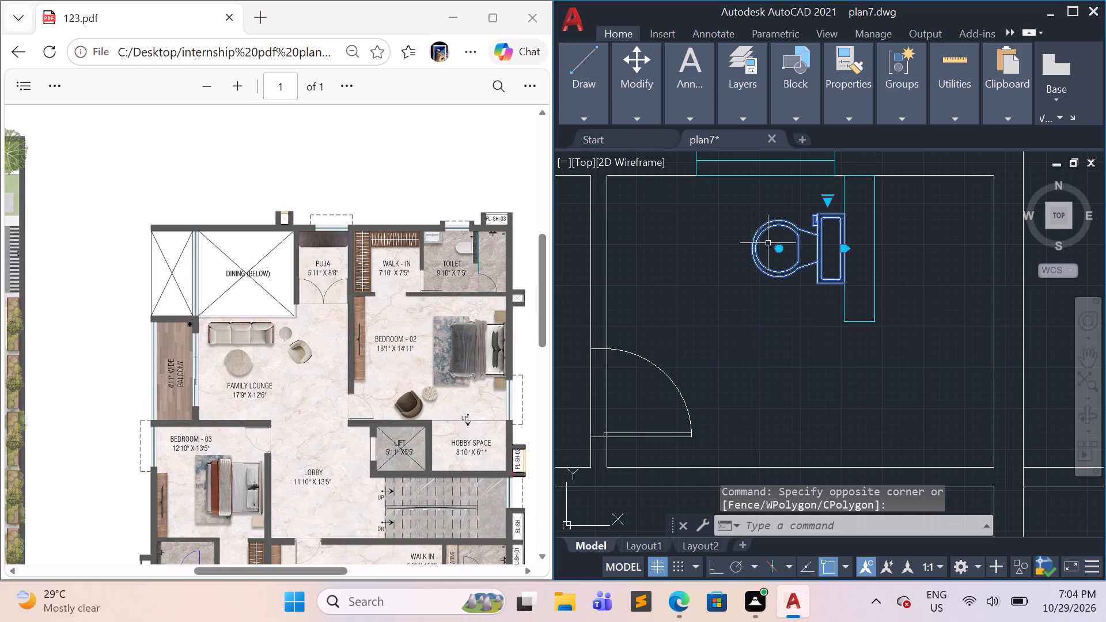
pyautogui.write('sc')
pyautogui.press('Return')
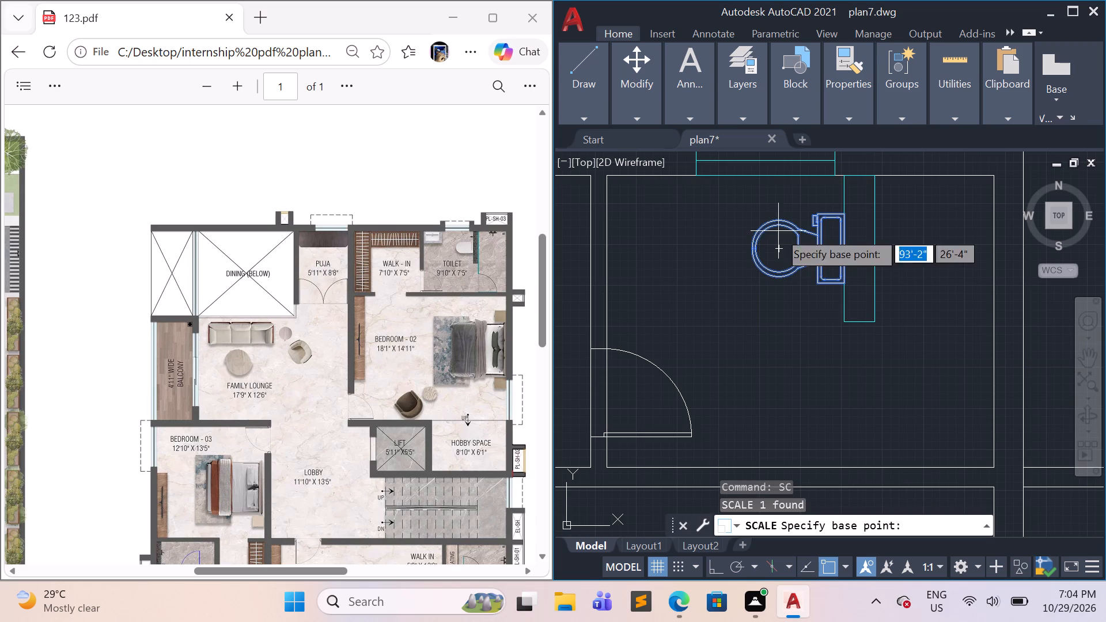
pyautogui.click(844, 210)
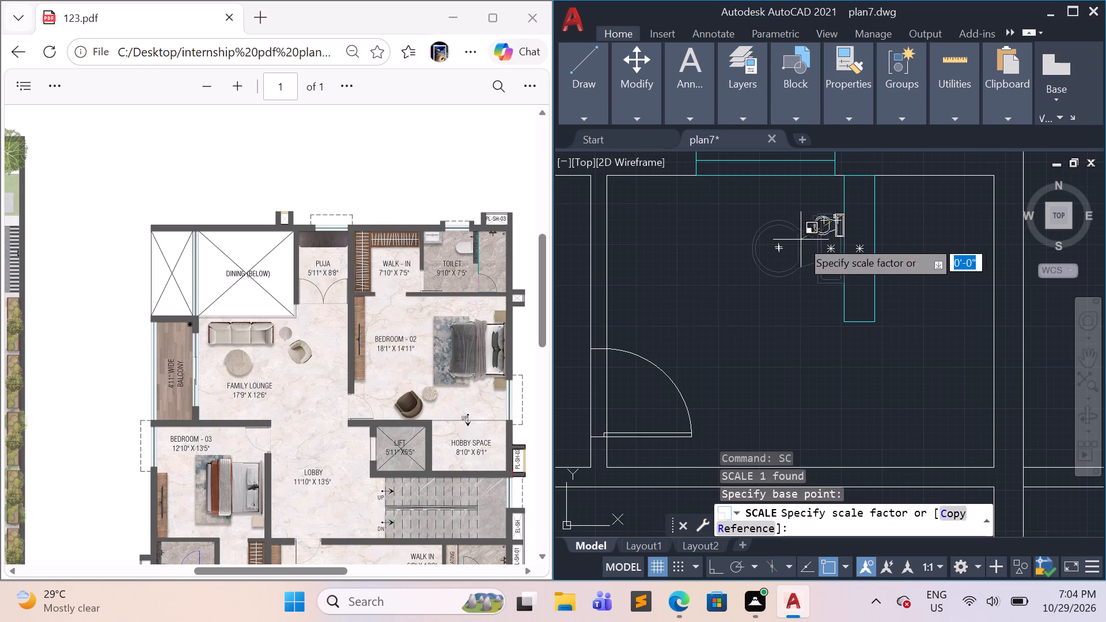
pyautogui.click(678, 334)
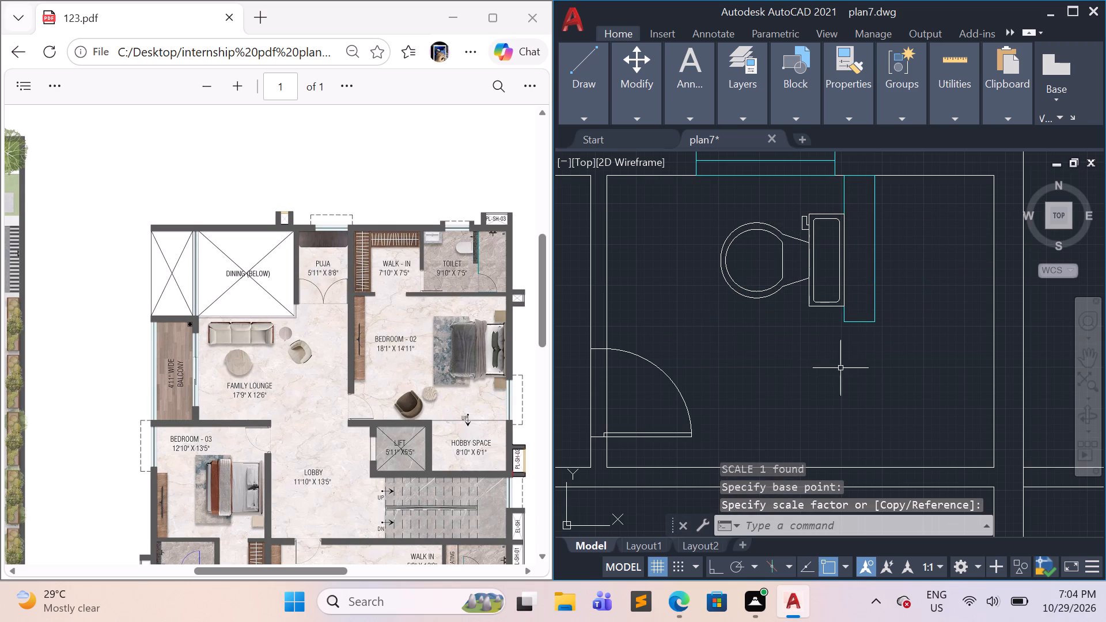
pyautogui.press('Escape')
# Copy the Toilet's entrance door about 7'-5" east so the copy sits just south of the shower partition.
pyautogui.scroll(-1, 894, 380)
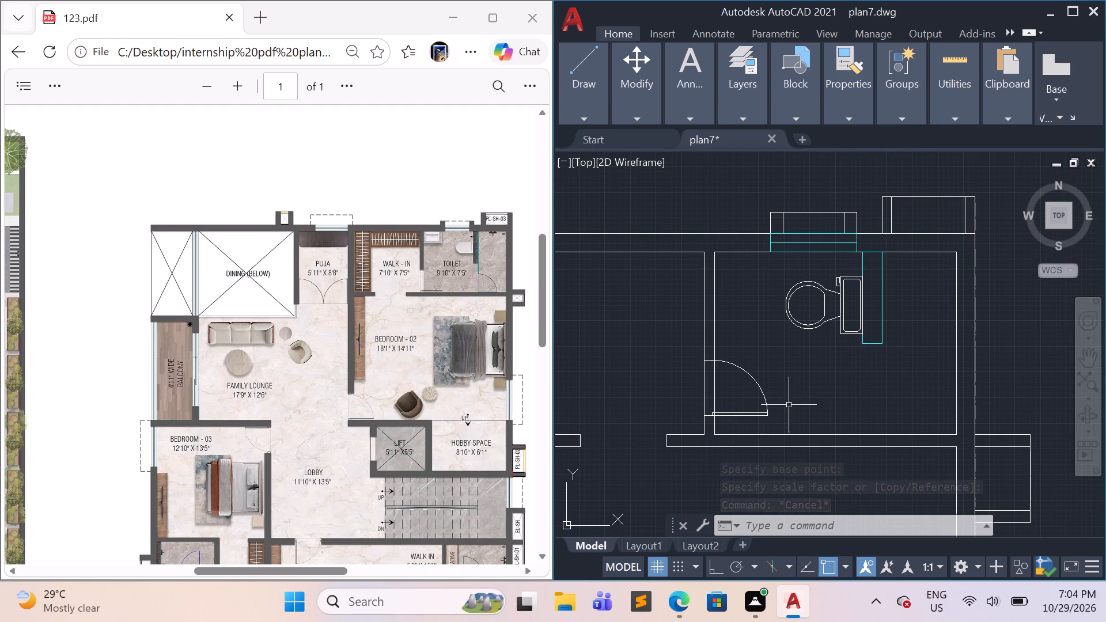
pyautogui.click(774, 400)
pyautogui.click(744, 377)
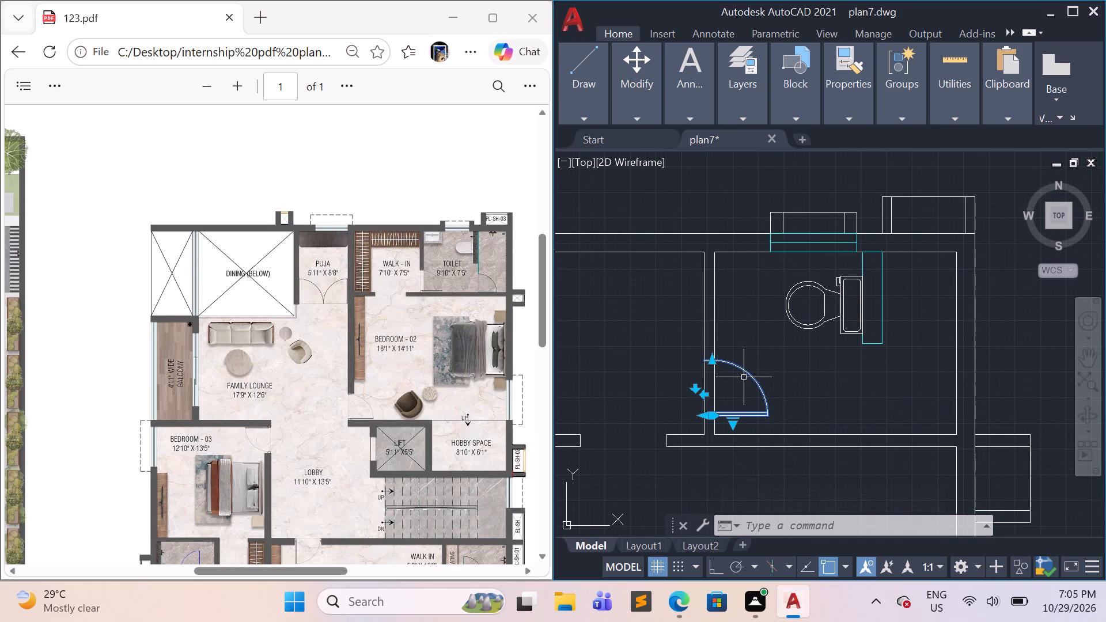
pyautogui.write('co')
pyautogui.press('Return')
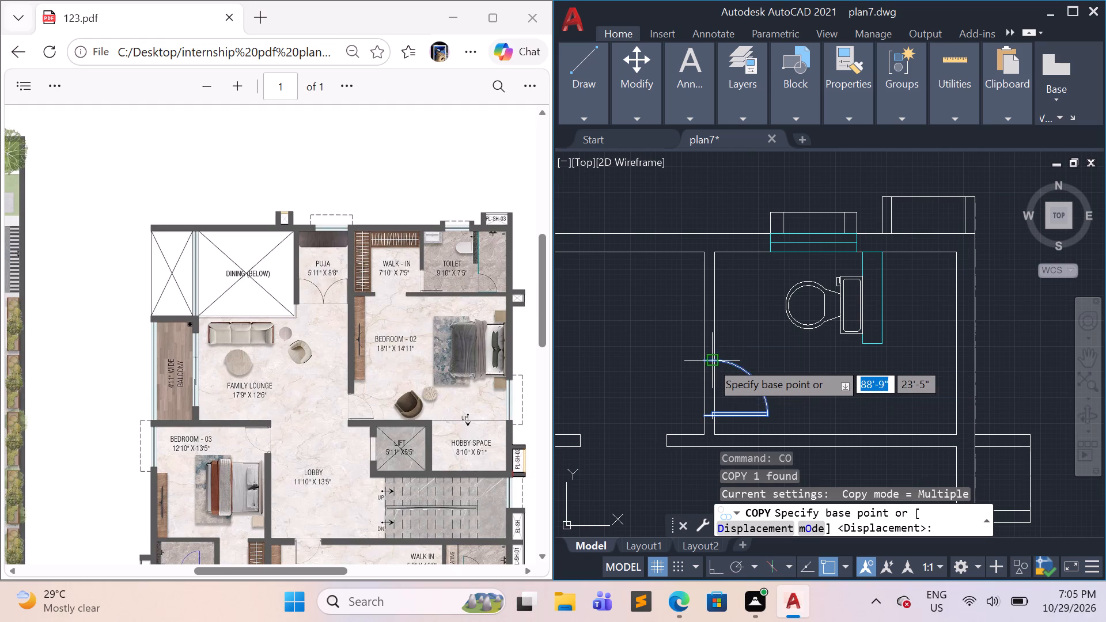
pyautogui.click(701, 358)
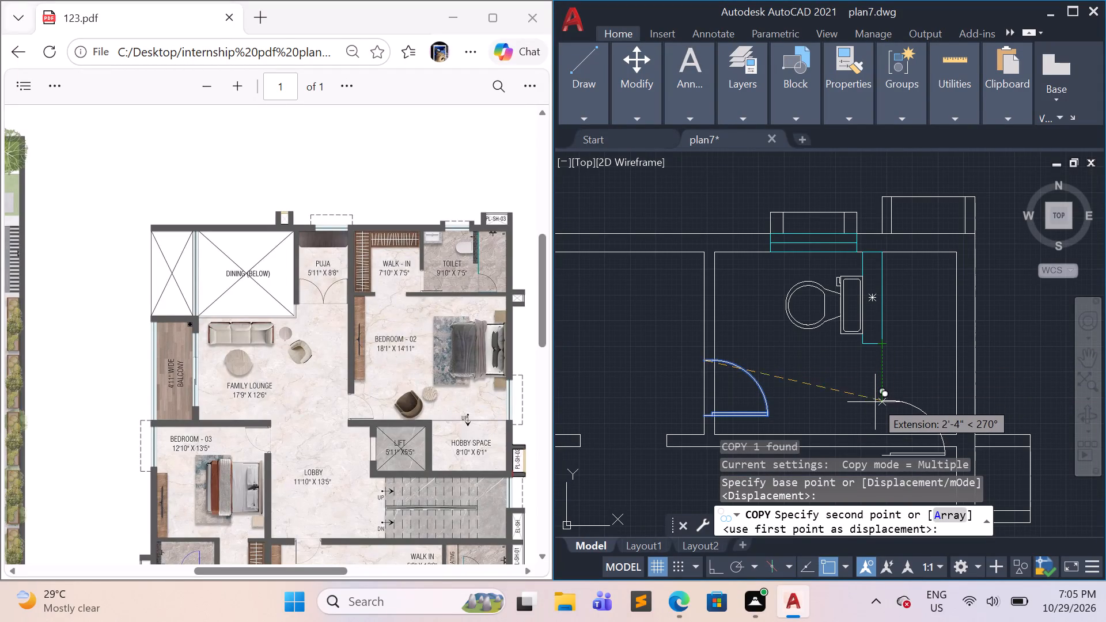
pyautogui.click(885, 365)
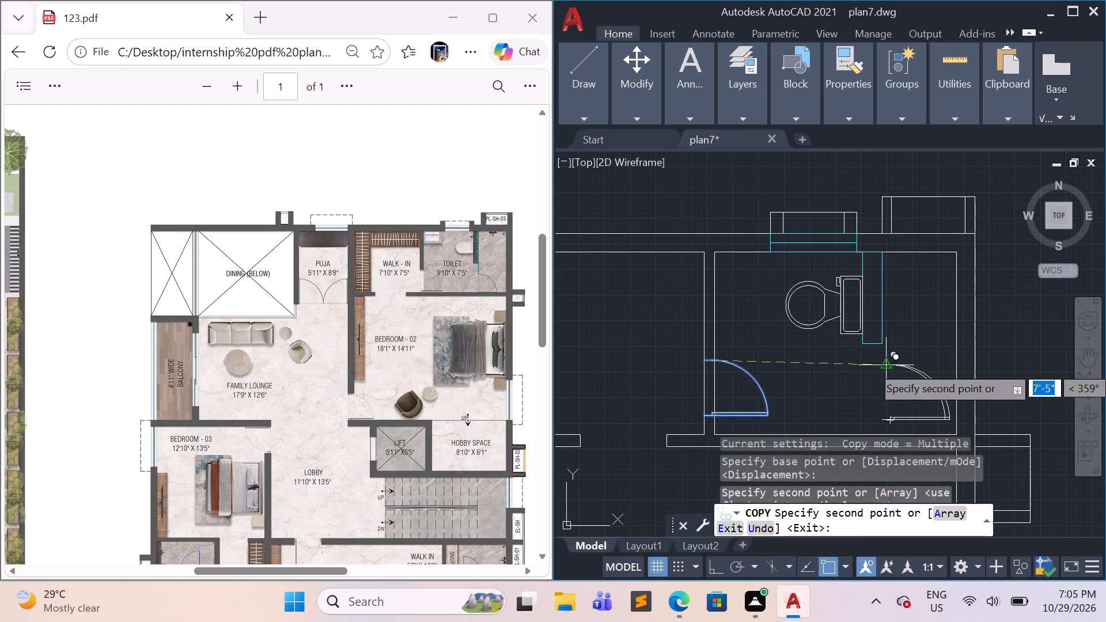
pyautogui.press('Escape')
# Move the copied shower door straight south so its leaf sits against the Toilet's south wall, aligned with the partition's east edge.
pyautogui.moveTo(882, 382); pyautogui.dragTo(865, 289, button='middle')
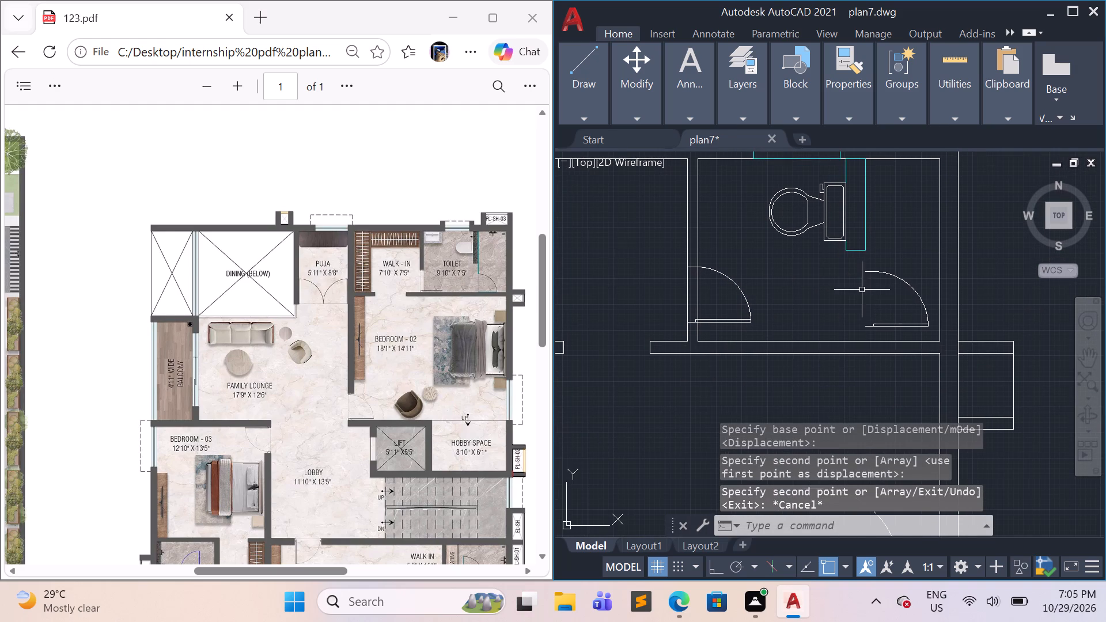
pyautogui.click(908, 331)
pyautogui.click(897, 303)
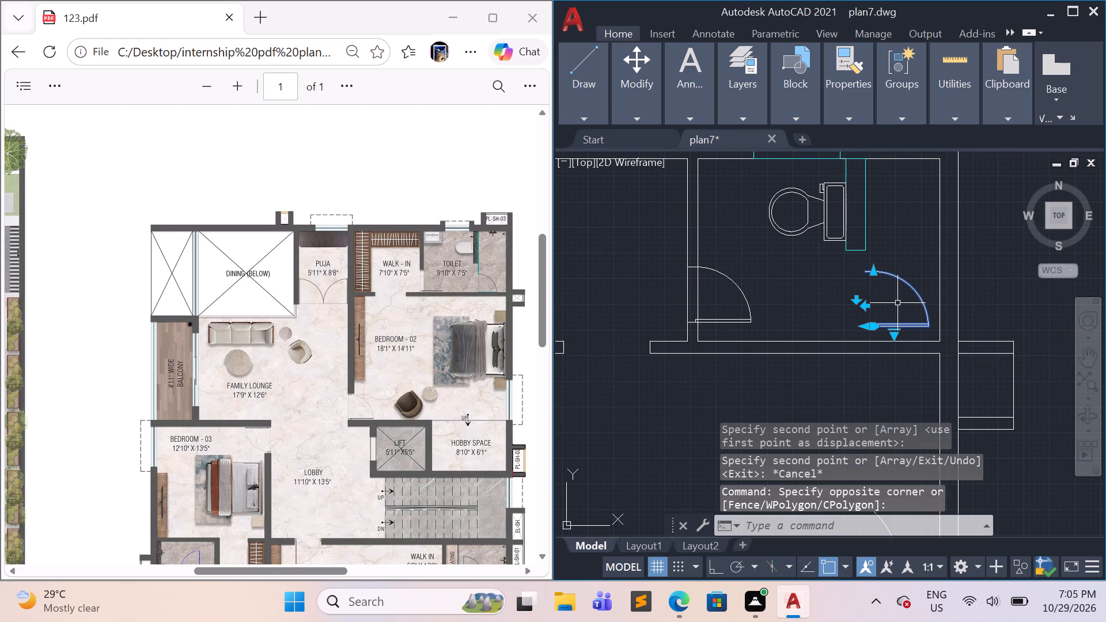
pyautogui.press('m')
pyautogui.press('Return')
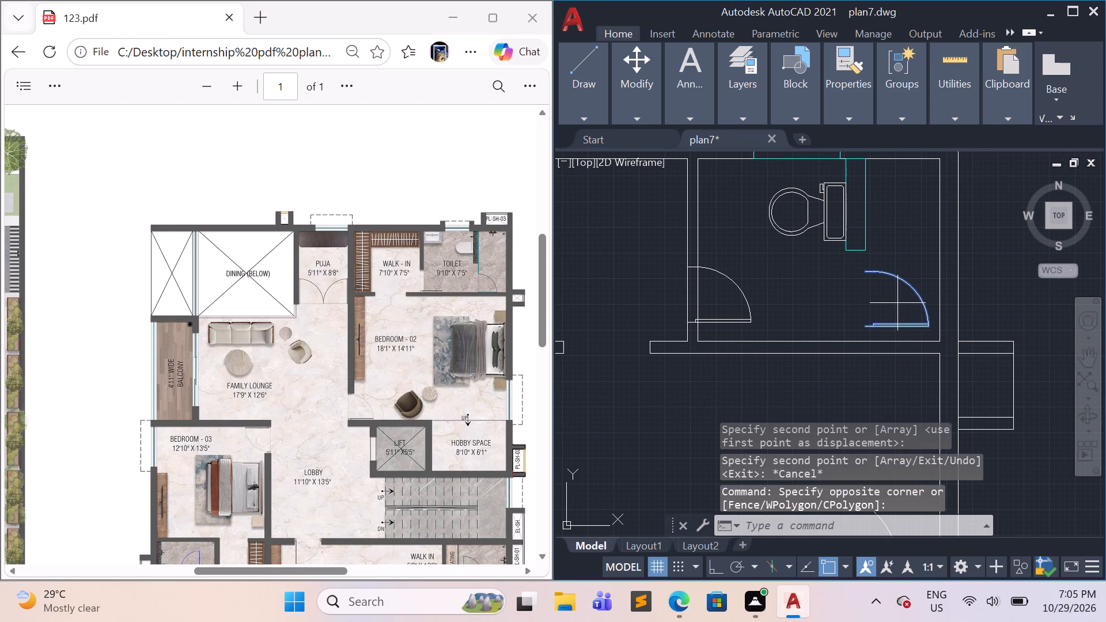
pyautogui.click(866, 329)
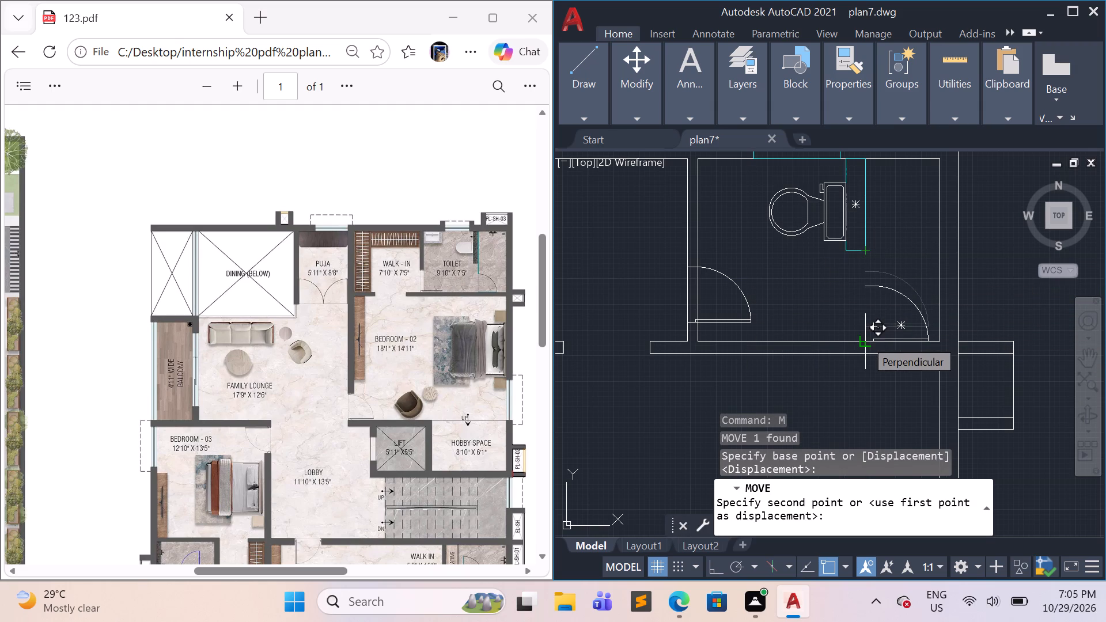
pyautogui.click(864, 339)
pyautogui.press('Escape')
pyautogui.press('Escape')
pyautogui.press('Escape')
pyautogui.press('Escape')
pyautogui.press('Escape')
pyautogui.press('Escape')
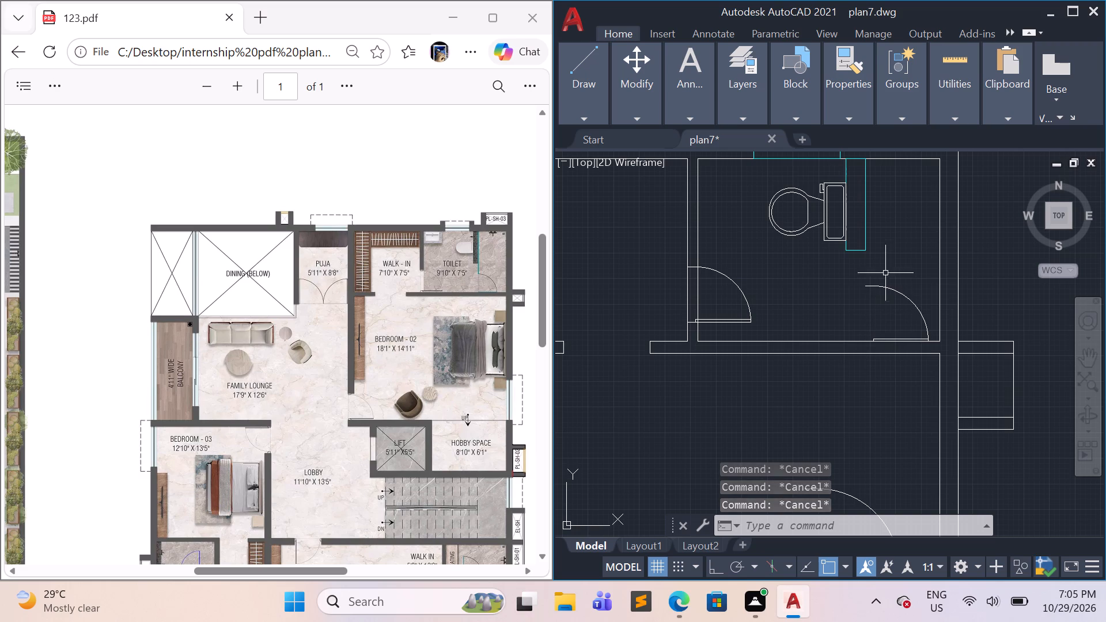
# Draw a vertical line from the shower partition's southeast corner to the Toilet's south wall, closing the shower door opening.
pyautogui.press('l')
pyautogui.press('Return')
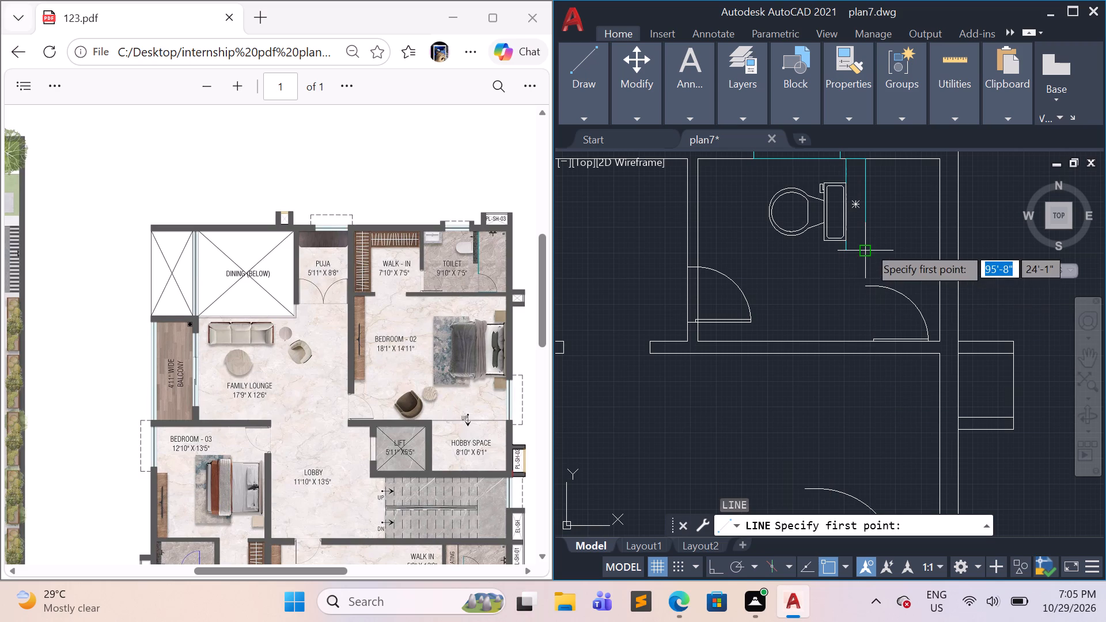
pyautogui.click(868, 245)
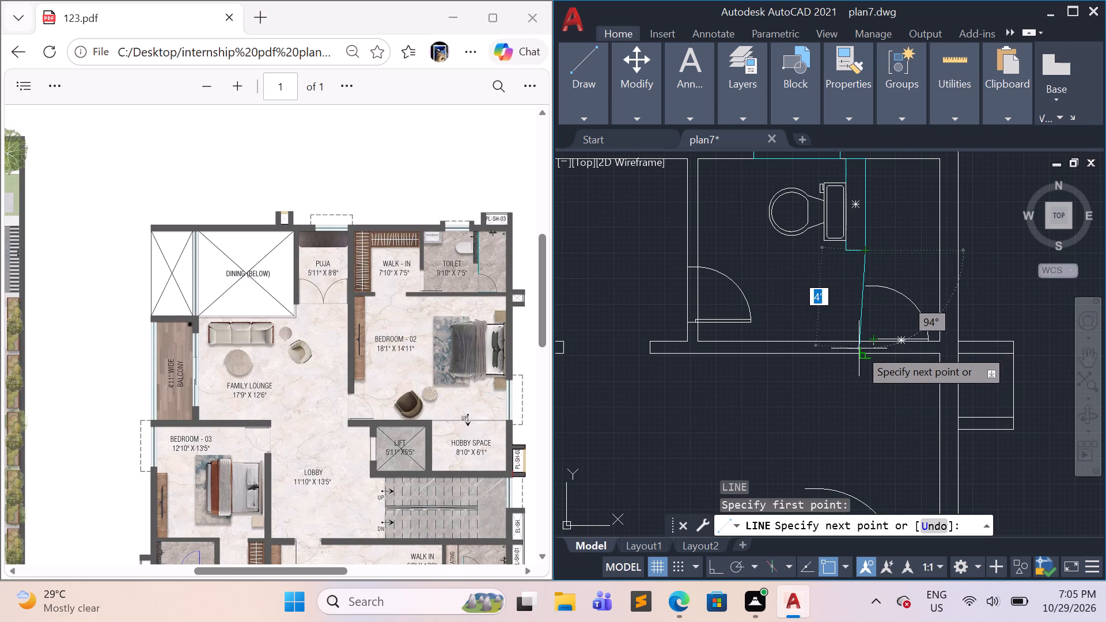
pyautogui.click(868, 340)
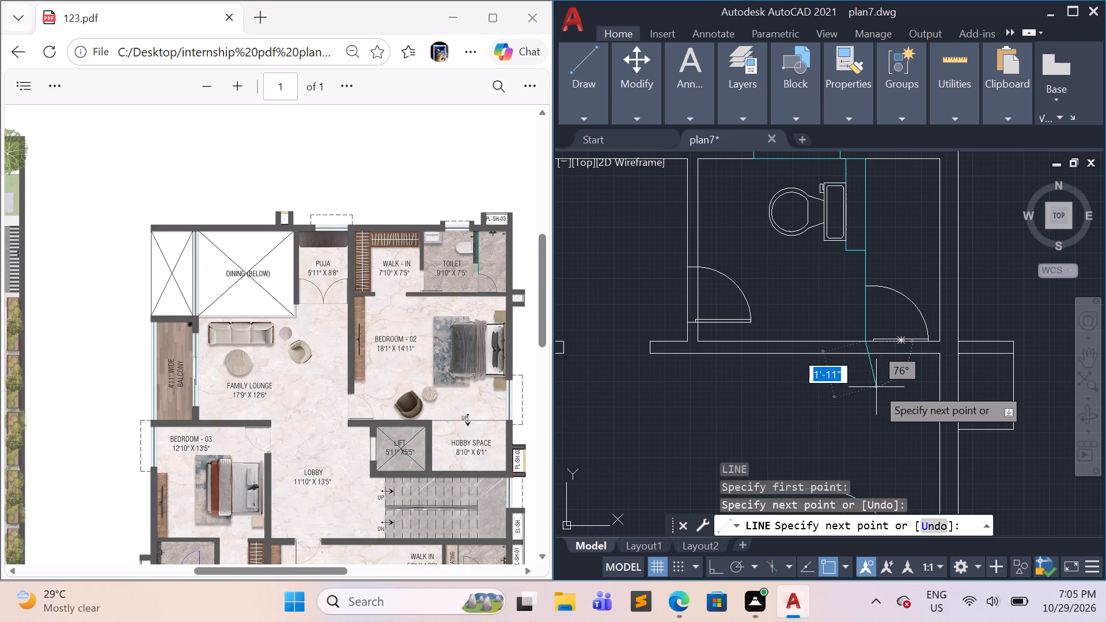
pyautogui.press('Escape')
pyautogui.press('Escape')
# Move the spare WC and spare door together out of Bedroom 02 to the empty space east of the plan.
pyautogui.scroll(-2, 882, 377)
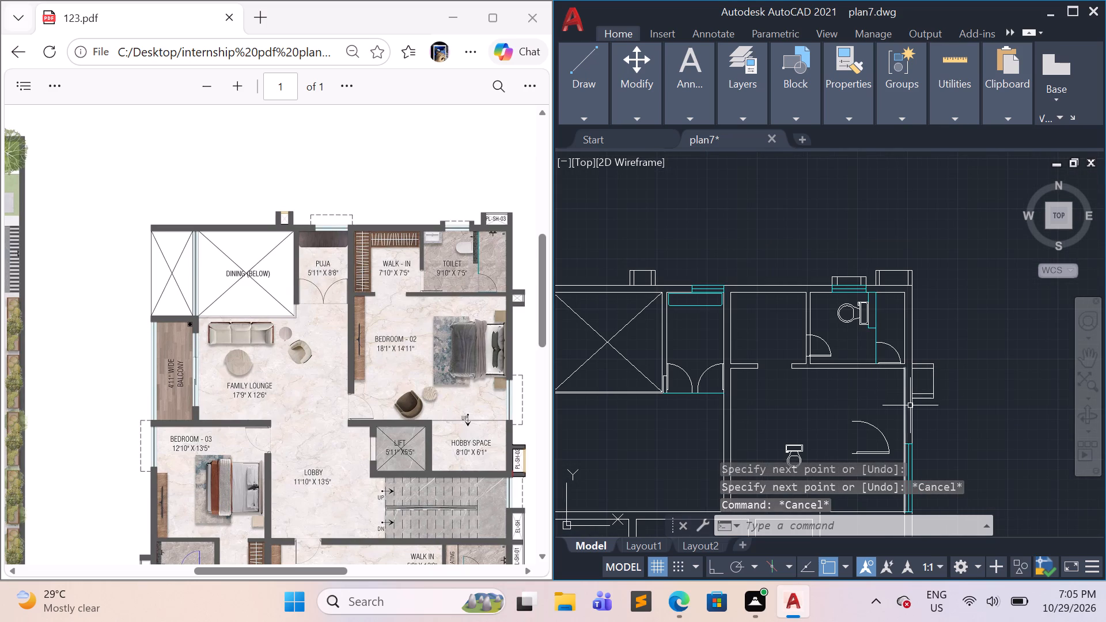
pyautogui.moveTo(949, 427); pyautogui.dragTo(979, 328, button='middle')
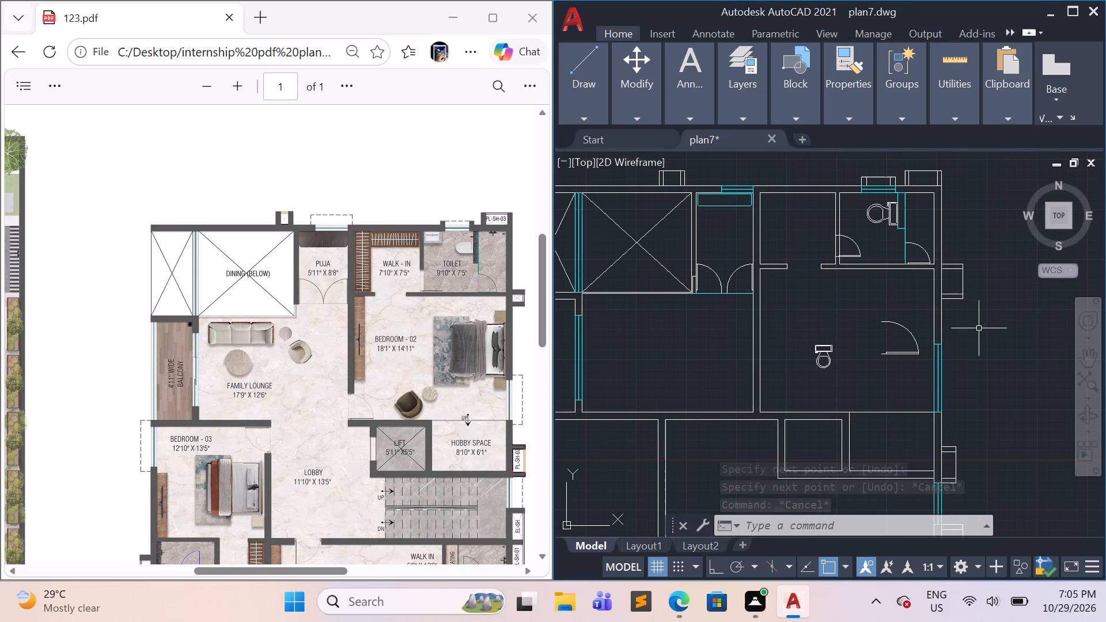
pyautogui.scroll(-1, 912, 369)
pyautogui.click(913, 372)
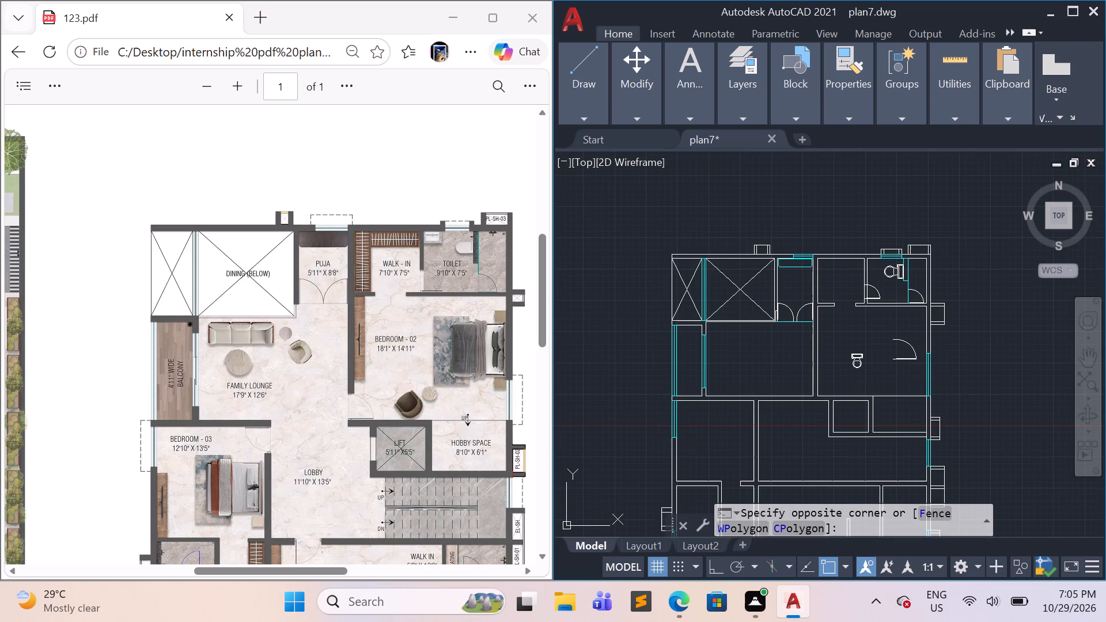
pyautogui.click(839, 342)
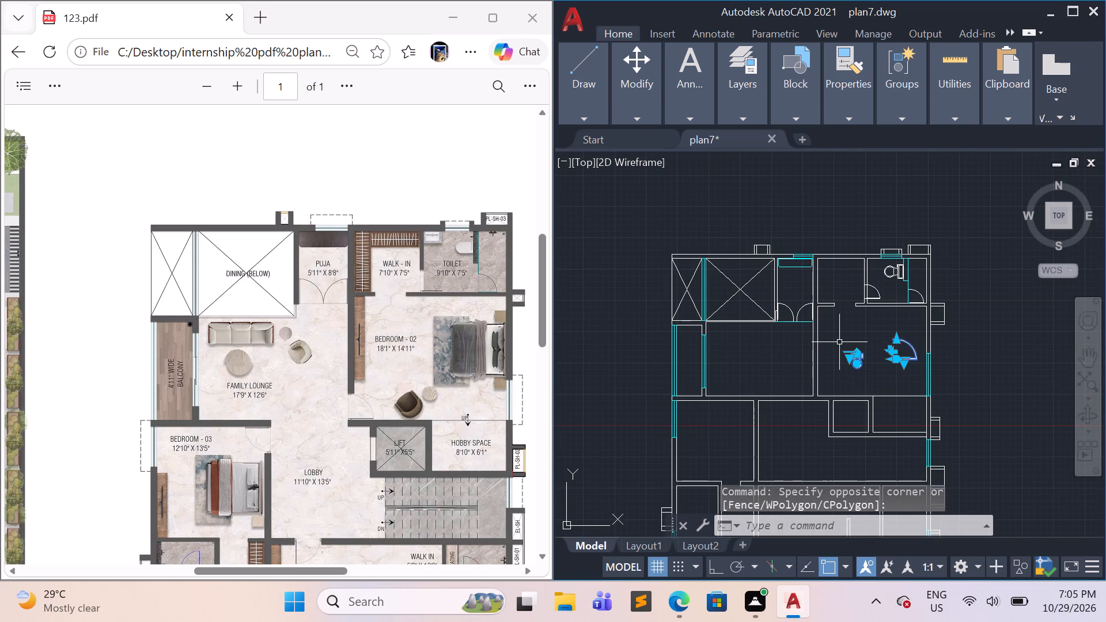
pyautogui.press('m')
pyautogui.press('Return')
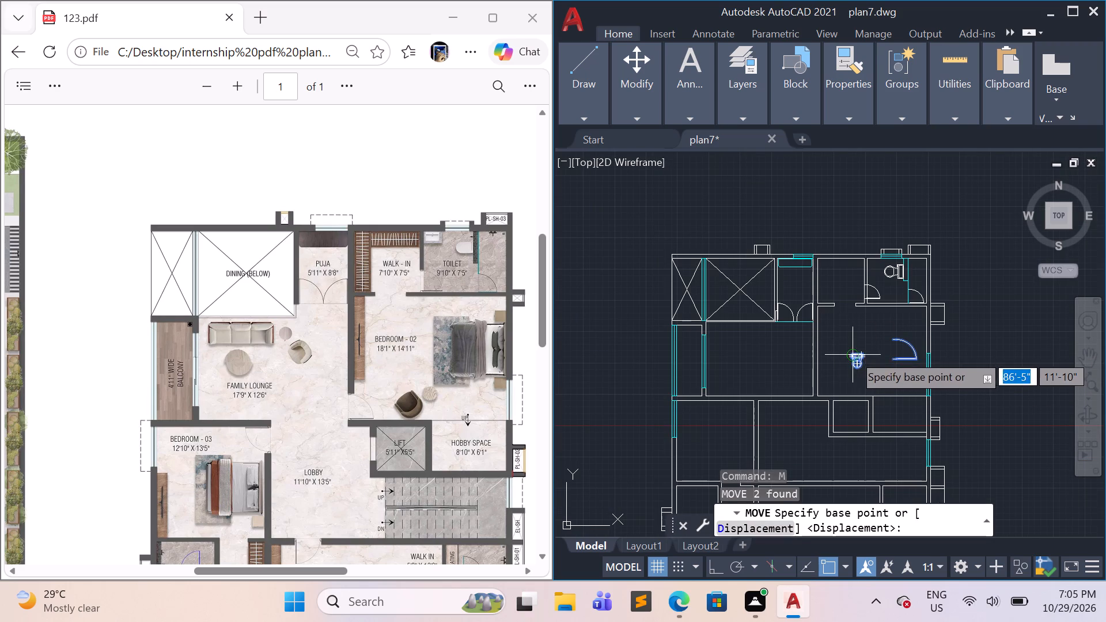
pyautogui.click(854, 354)
pyautogui.click(998, 346)
pyautogui.press('Escape')
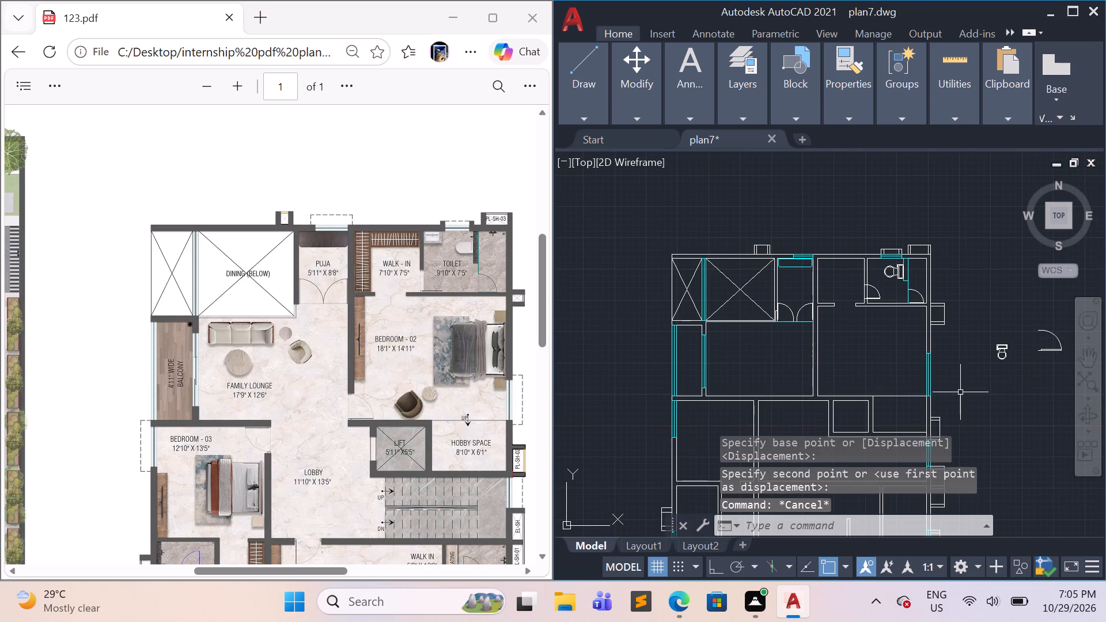
# Copy the double bed lying north of the plans into Bedroom 02, with its headboard end against the east wall.
pyautogui.scroll(-1, 757, 362)
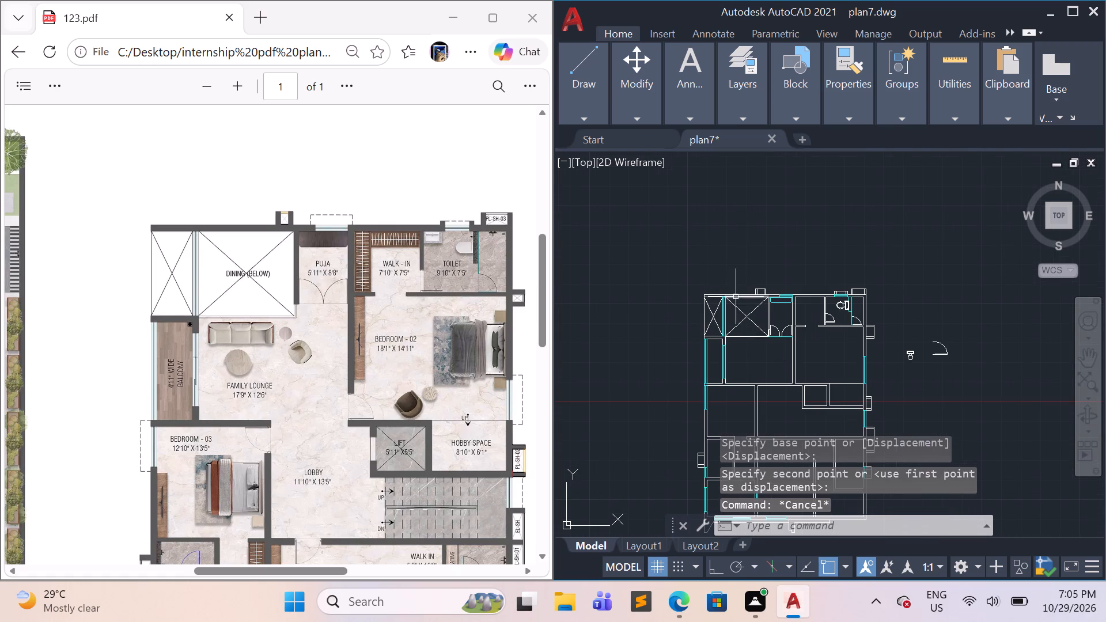
pyautogui.moveTo(764, 254); pyautogui.dragTo(810, 324, button='middle')
pyautogui.click(715, 247)
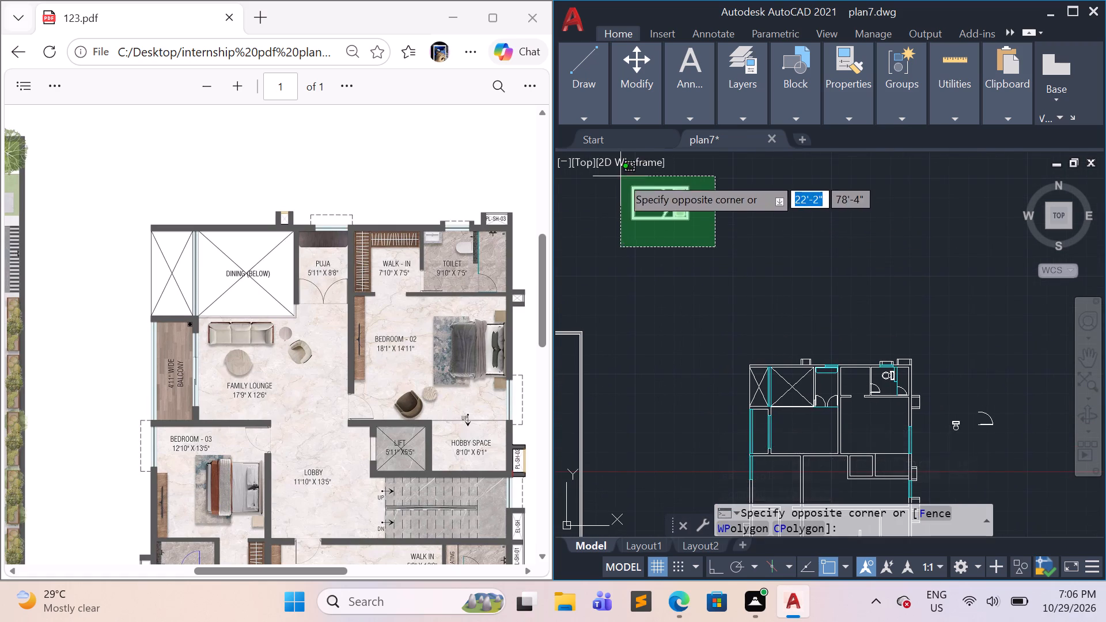
pyautogui.moveTo(648, 160); pyautogui.dragTo(663, 162)
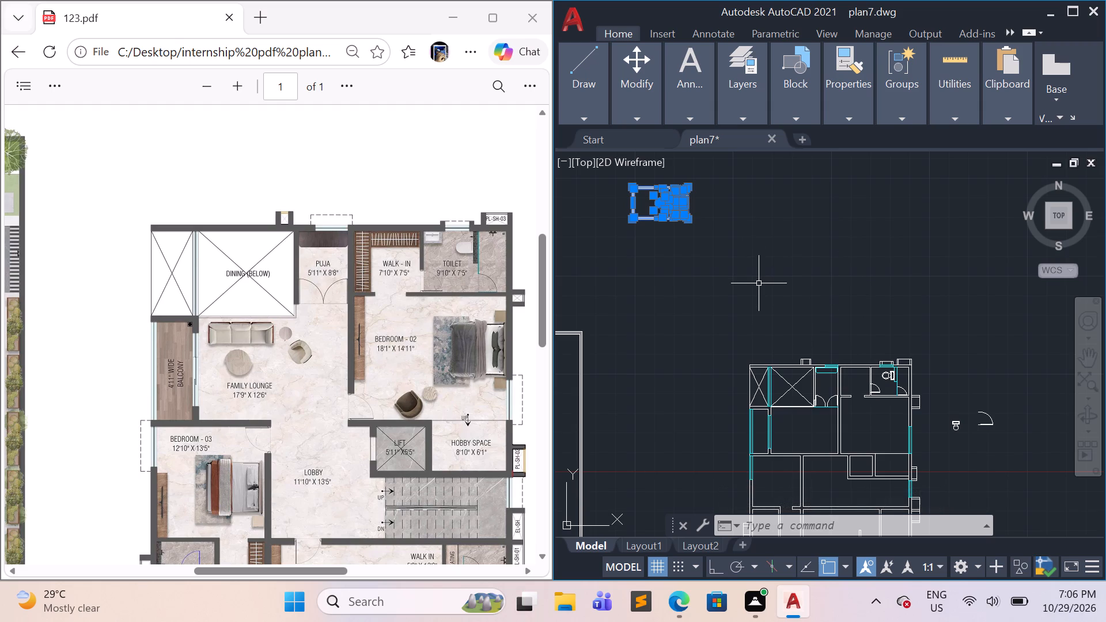
pyautogui.write('co')
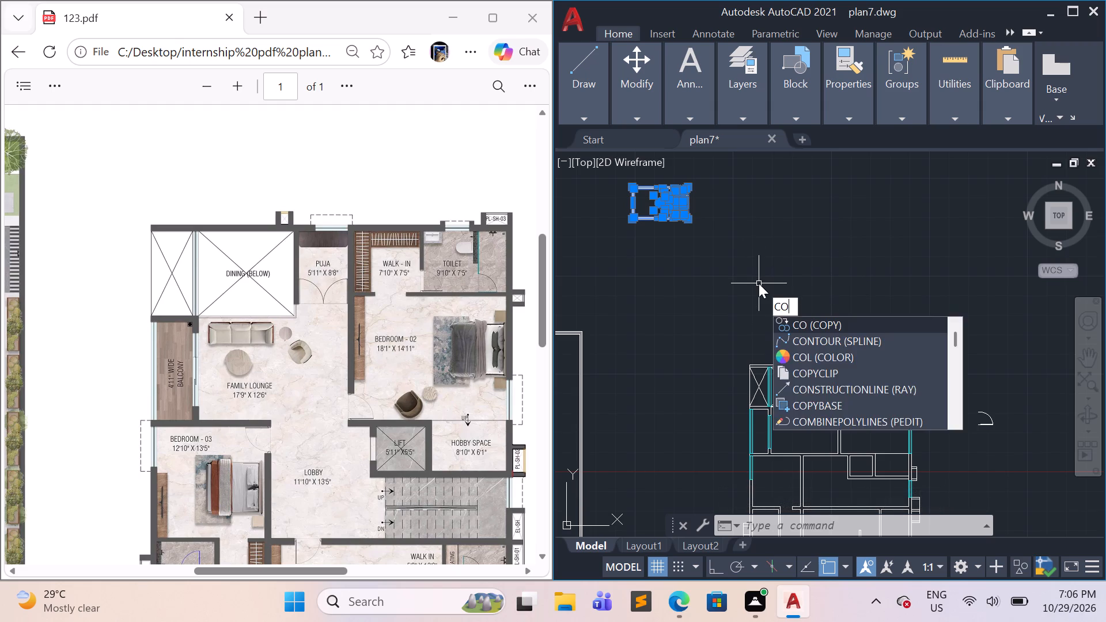
pyautogui.press('Return')
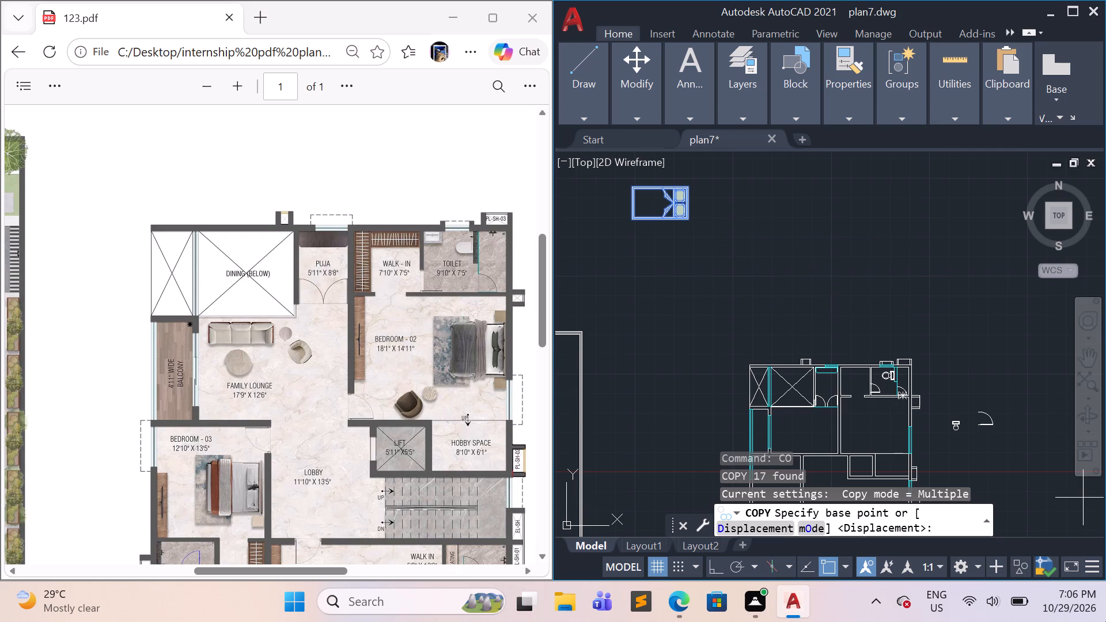
pyautogui.scroll(2, 696, 231)
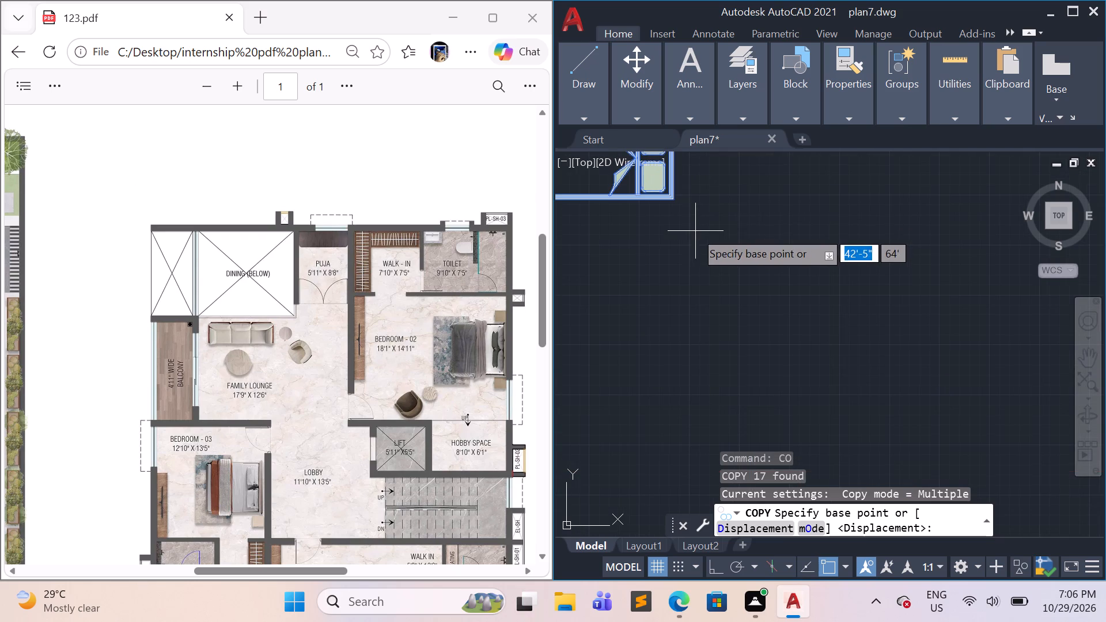
pyautogui.click(677, 204)
pyautogui.scroll(-4, 759, 319)
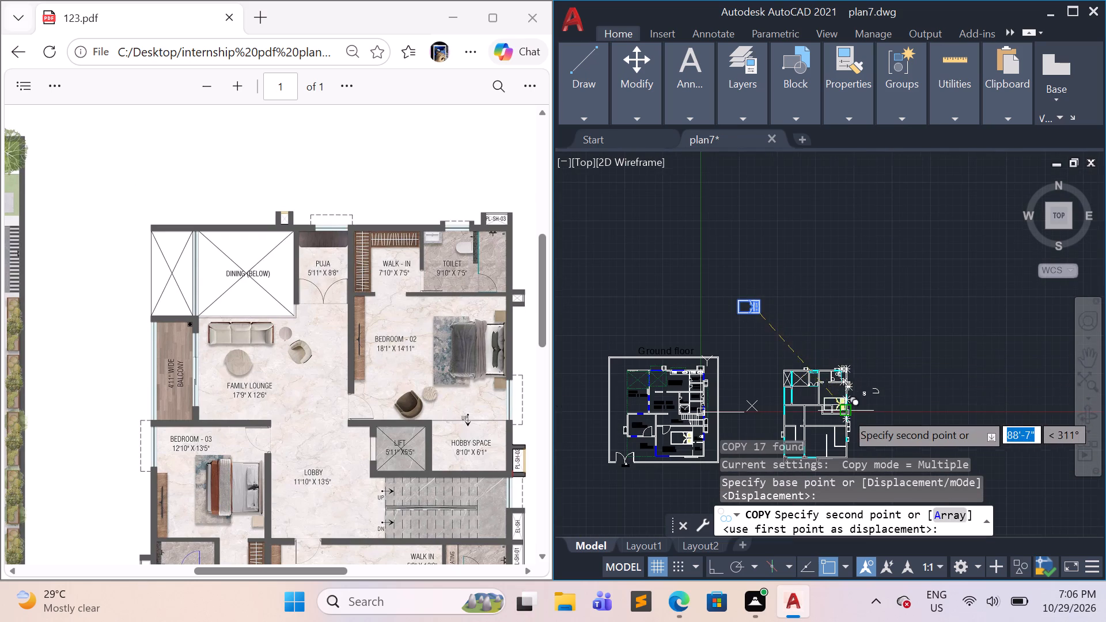
pyautogui.scroll(3, 845, 412)
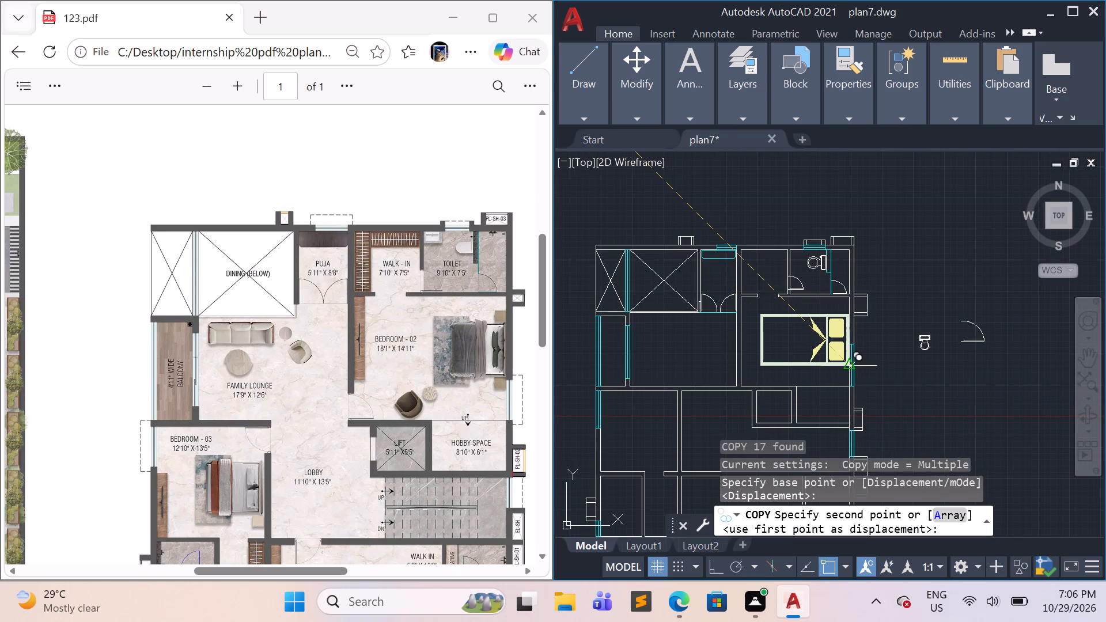
pyautogui.scroll(1, 847, 367)
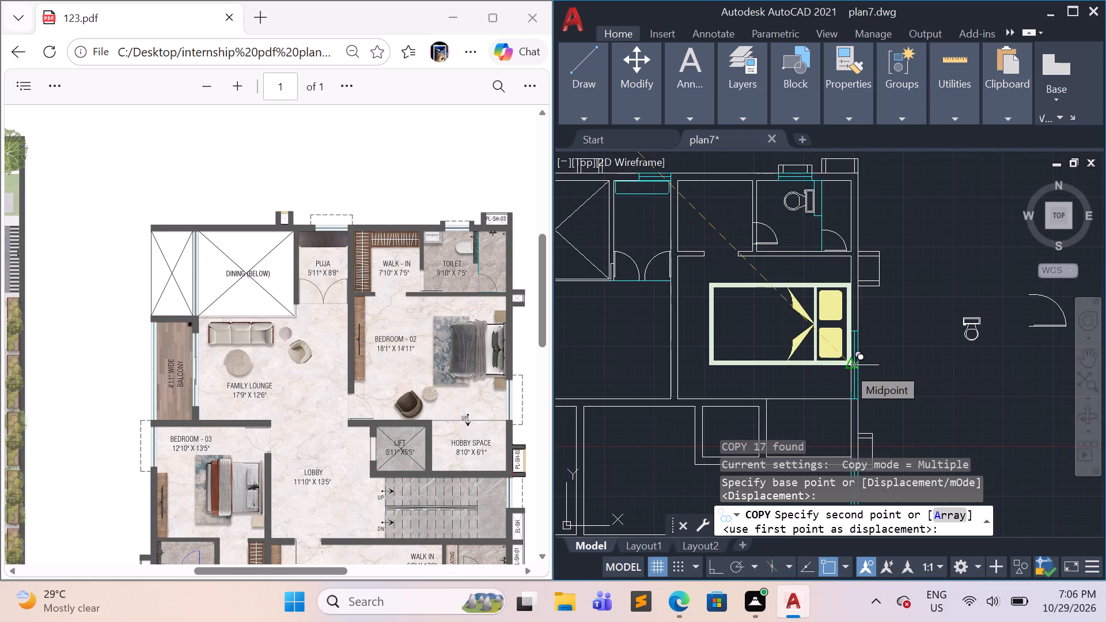
pyautogui.scroll(2, 847, 367)
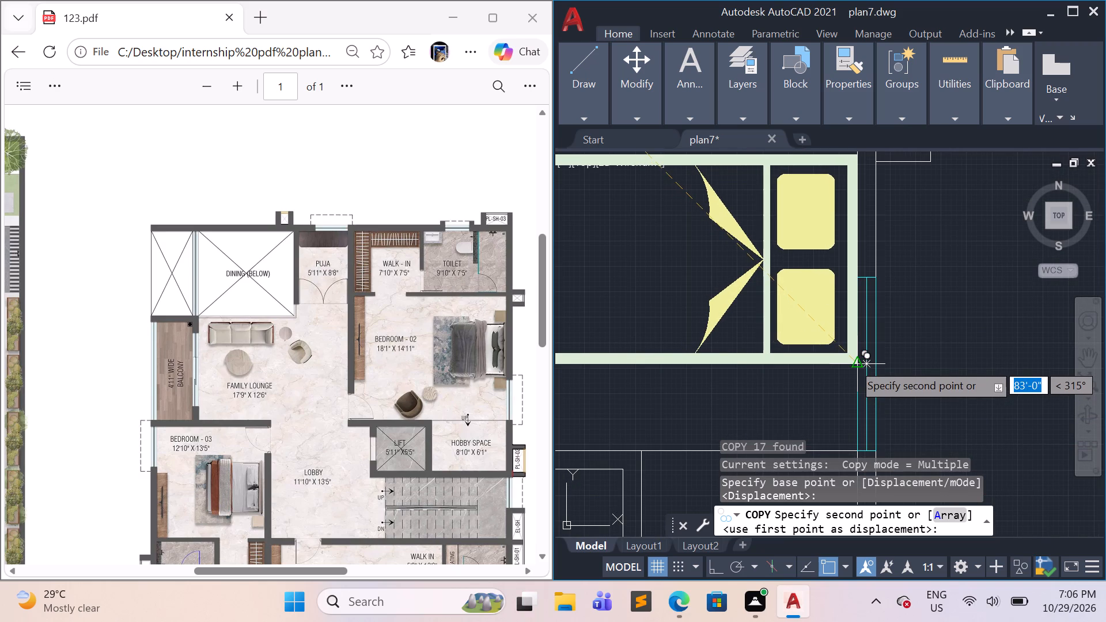
pyautogui.click(852, 362)
# Place a second copy of the double bed in Bedroom 03, with its headboard end against the east wall, and finish copying.
pyautogui.scroll(-4, 847, 405)
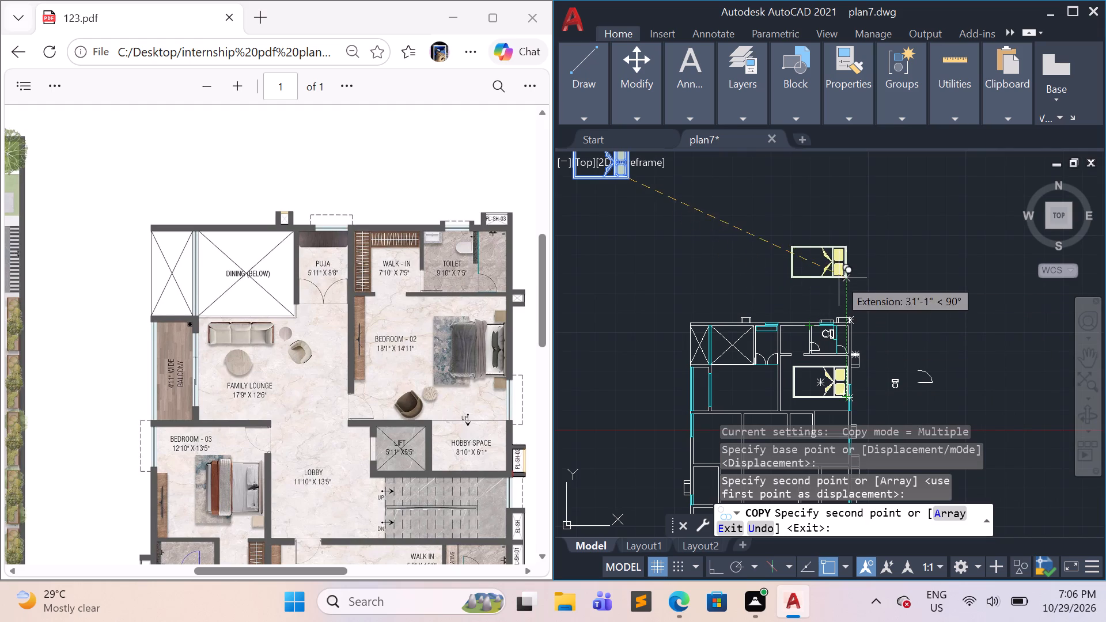
pyautogui.moveTo(832, 282); pyautogui.dragTo(807, 180, button='middle')
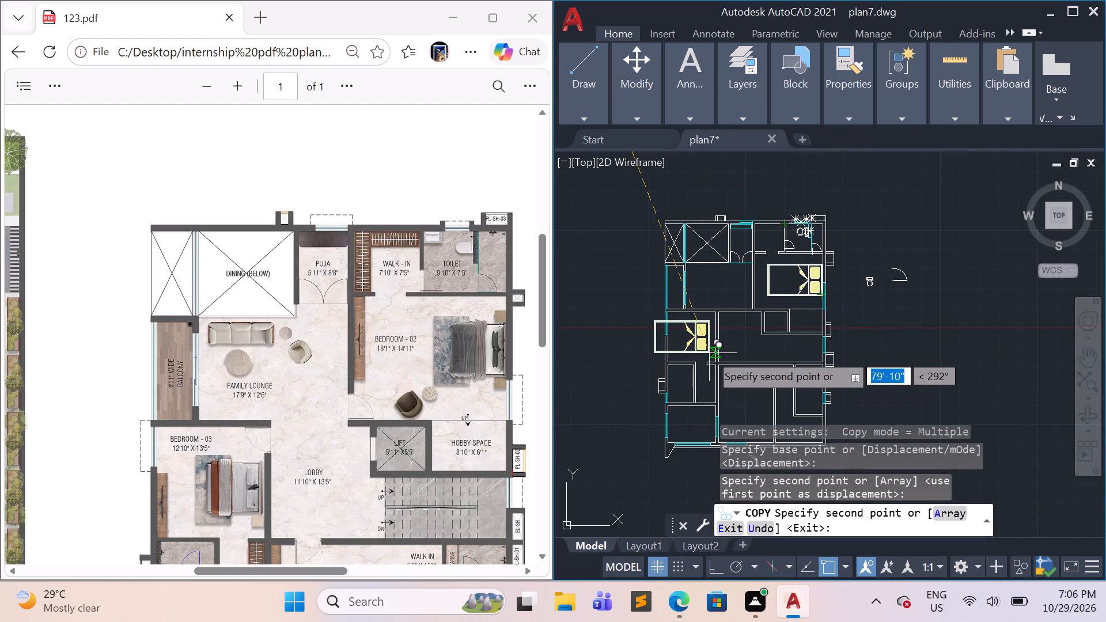
pyautogui.scroll(2, 709, 353)
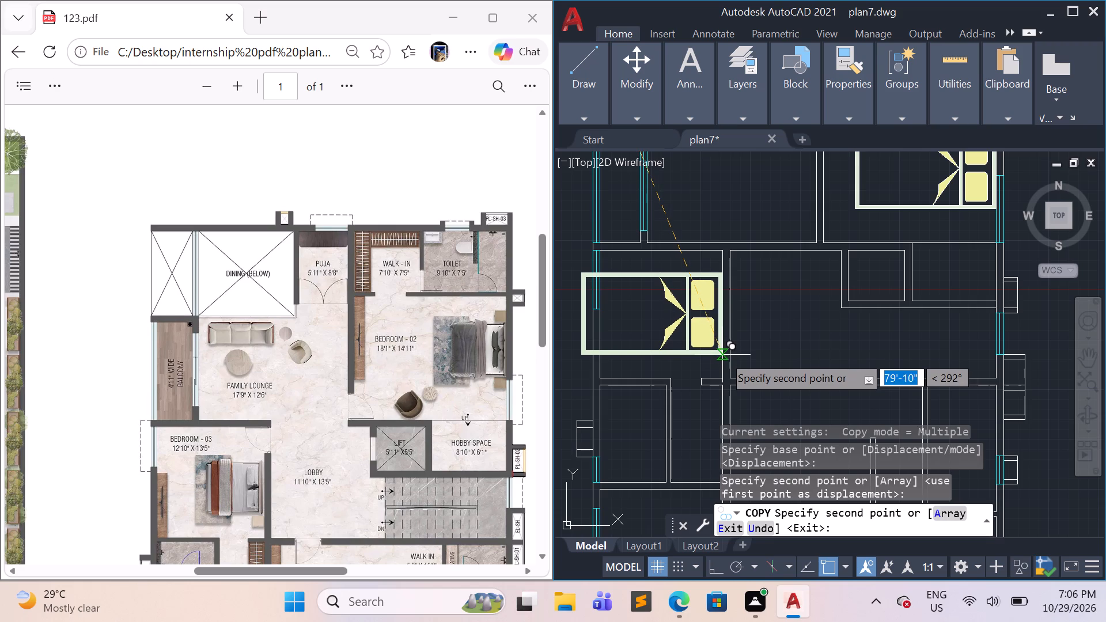
pyautogui.click(722, 355)
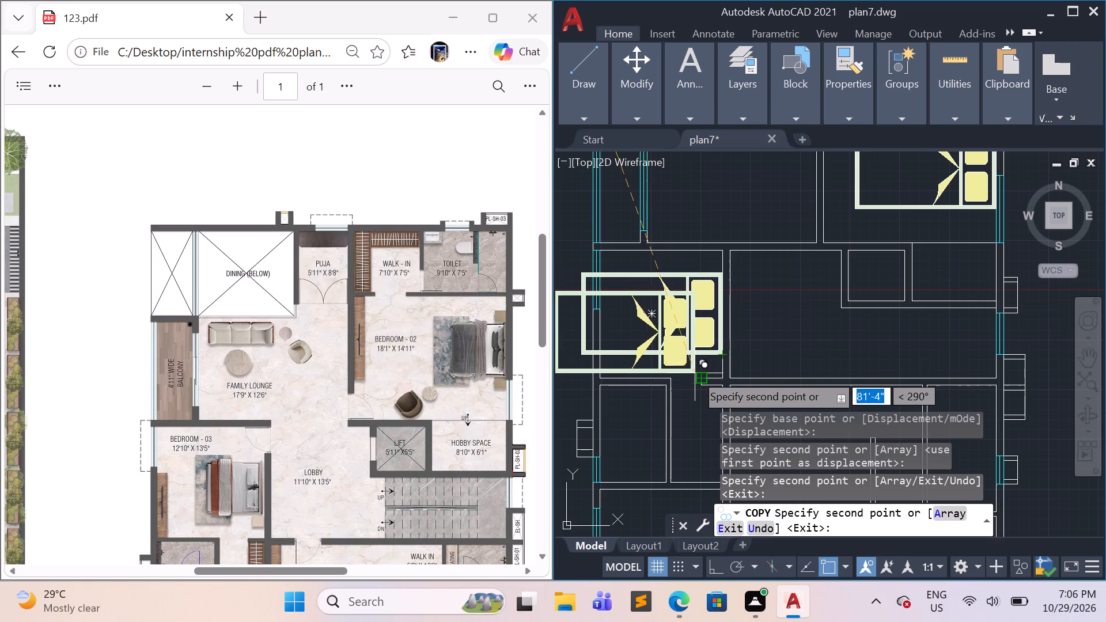
pyautogui.press('Escape')
pyautogui.press('Escape')
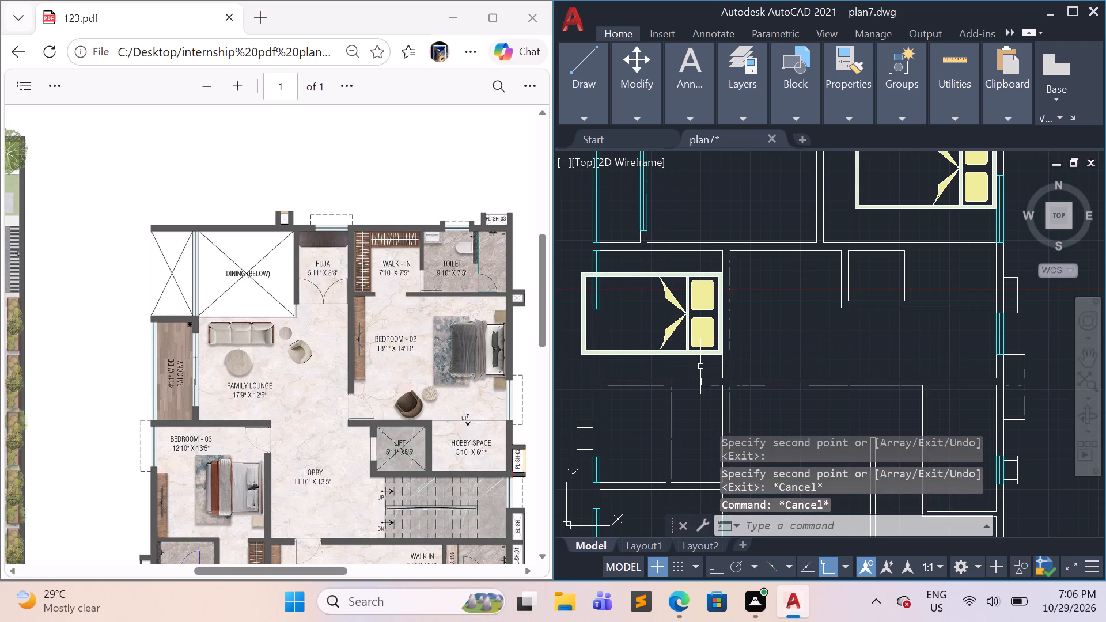
# Scale the Bedroom 03 double bed down to about two-thirds of its size, using its southeast corner as base point.
pyautogui.scroll(-1, 700, 366)
pyautogui.scroll(2, 704, 365)
pyautogui.click(709, 366)
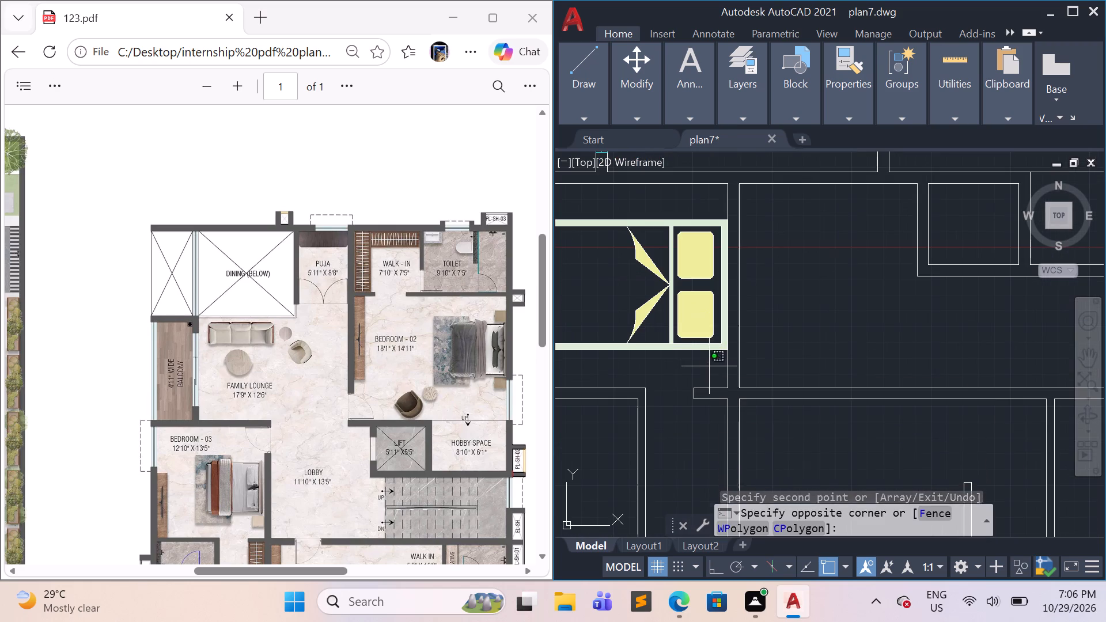
pyautogui.click(604, 215)
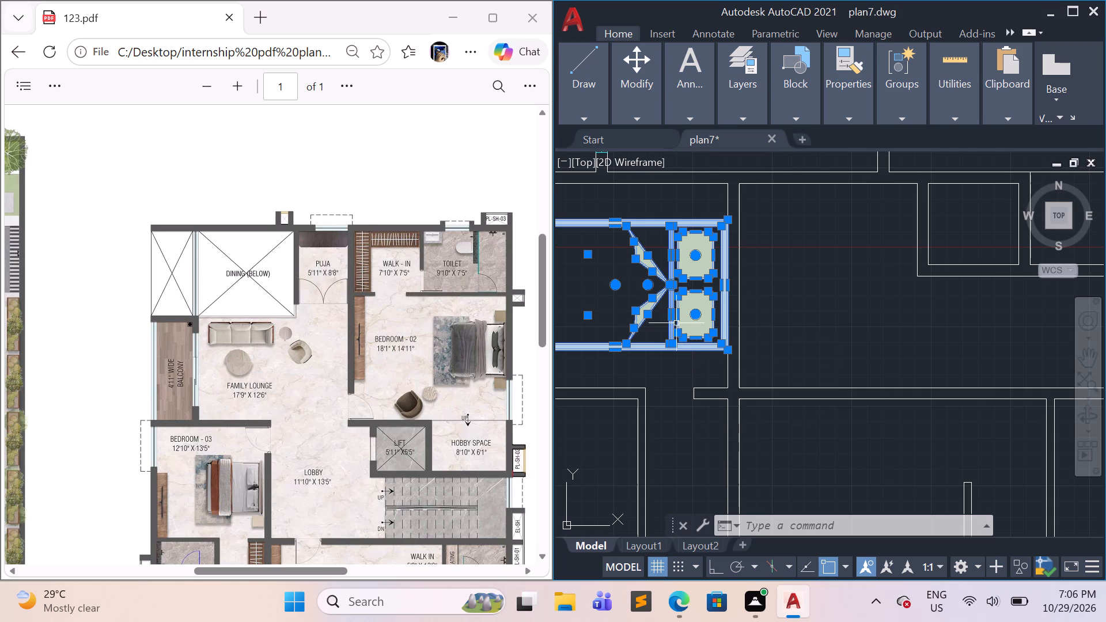
pyautogui.write('sc')
pyautogui.press('Return')
pyautogui.click(729, 352)
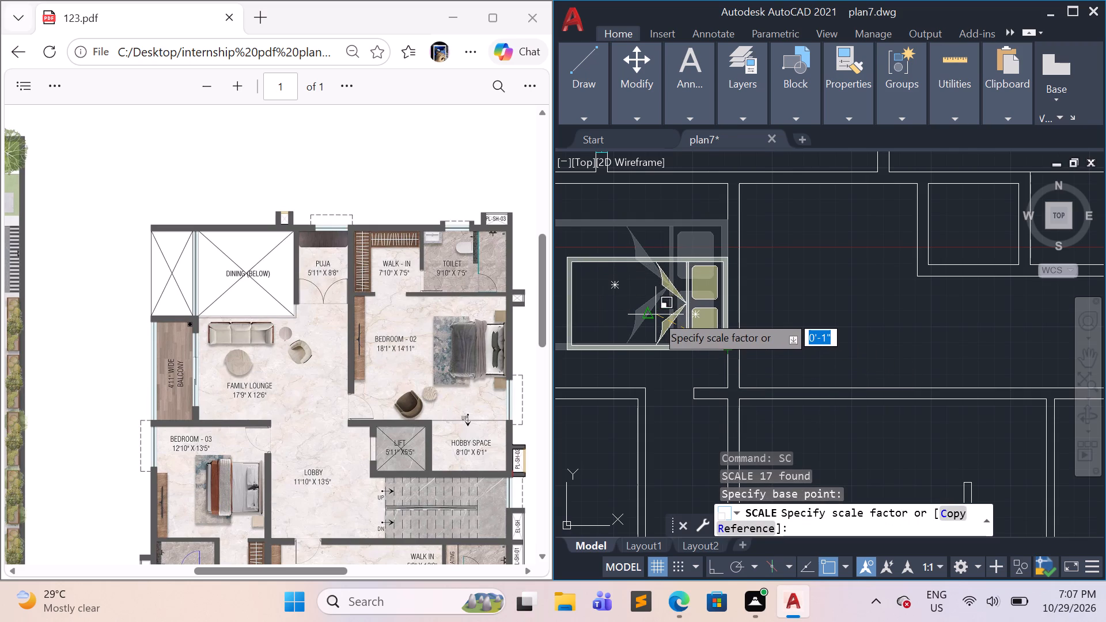
pyautogui.scroll(-2, 656, 314)
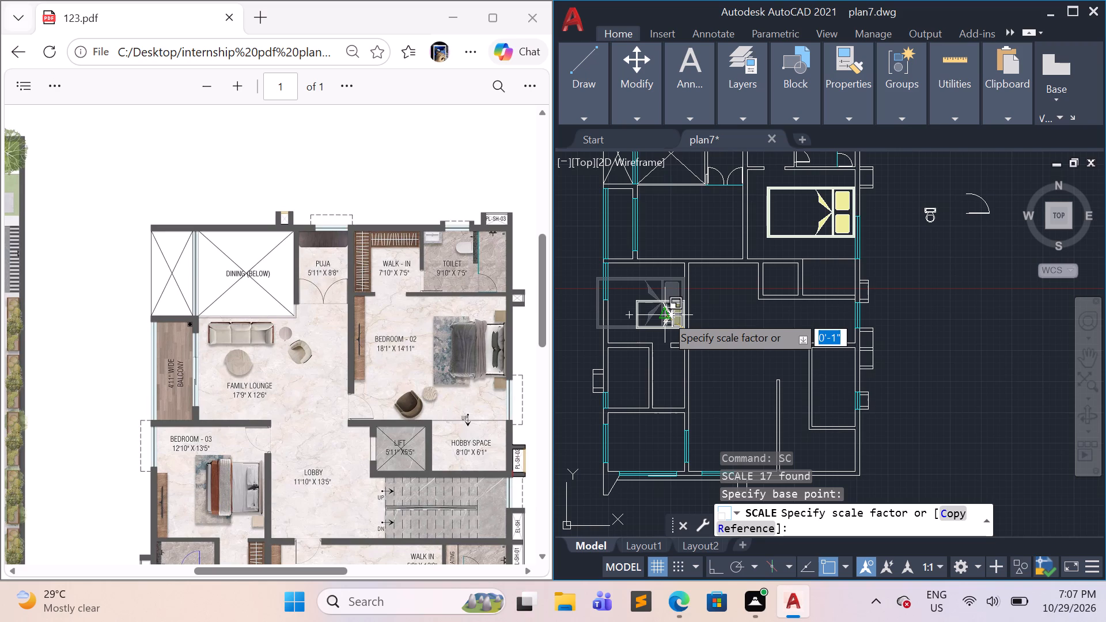
pyautogui.click(659, 305)
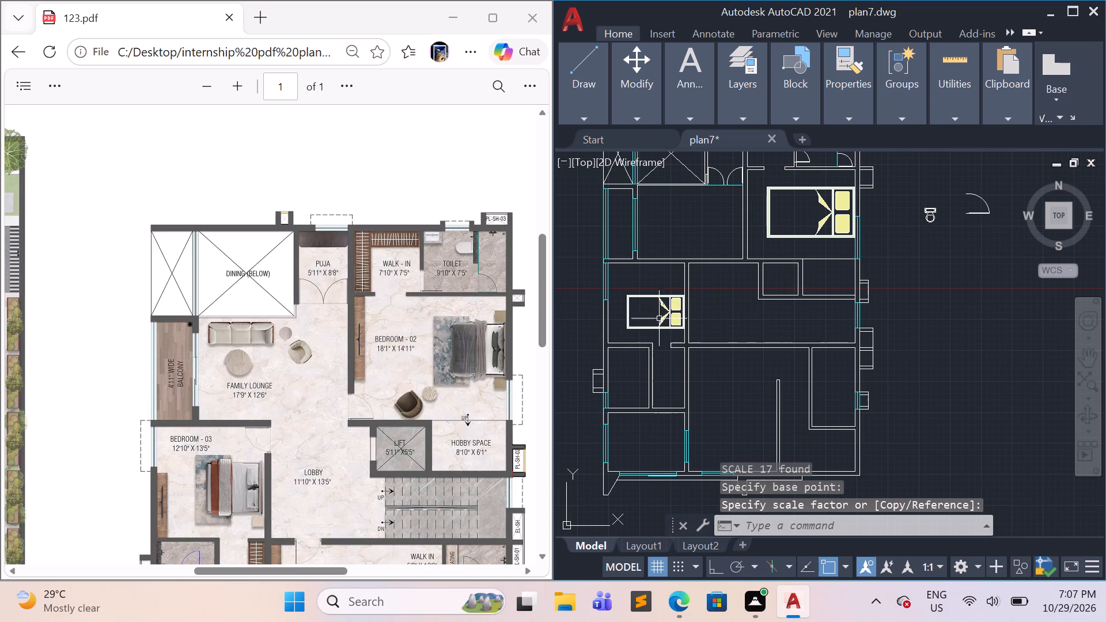
pyautogui.press('Escape')
pyautogui.press('Escape')
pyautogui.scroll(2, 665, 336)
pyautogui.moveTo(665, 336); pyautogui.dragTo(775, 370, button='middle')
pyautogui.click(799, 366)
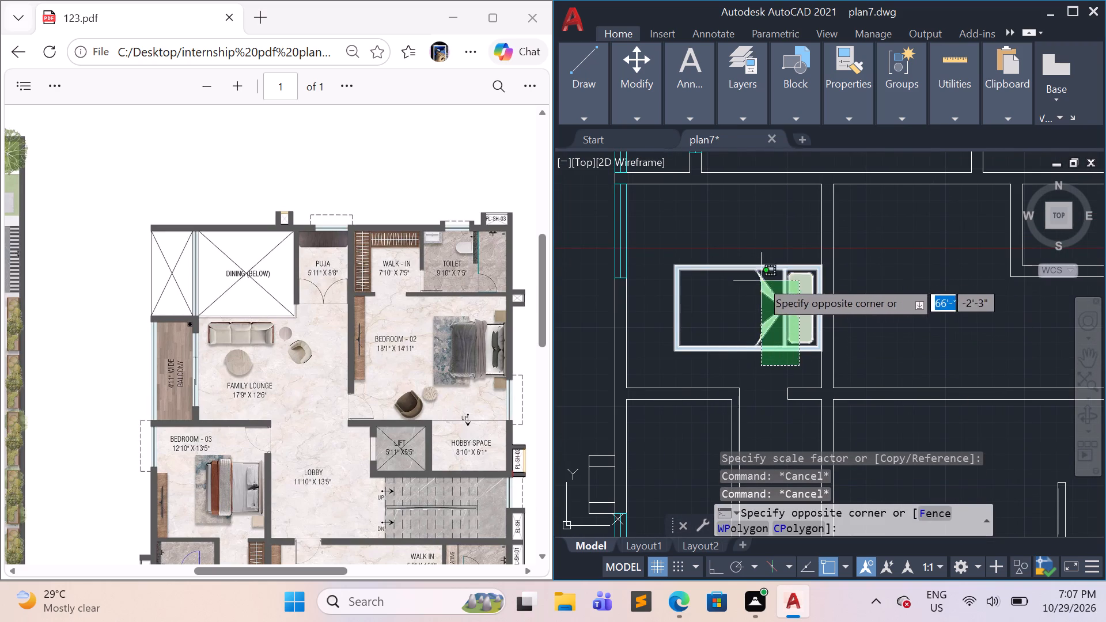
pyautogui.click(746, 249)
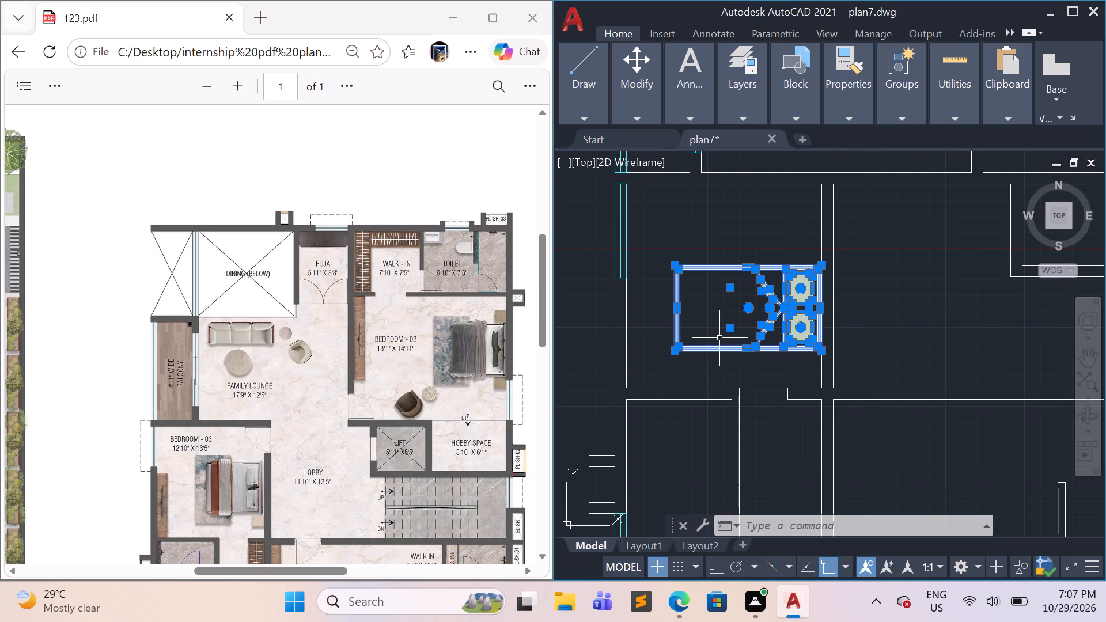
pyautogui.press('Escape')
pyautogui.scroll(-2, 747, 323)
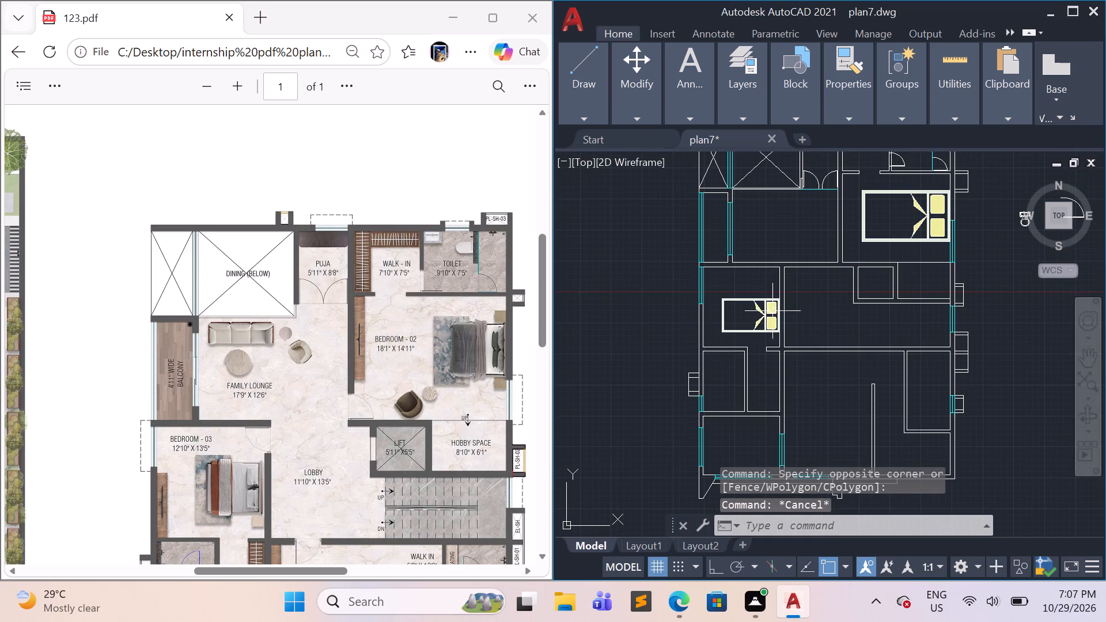
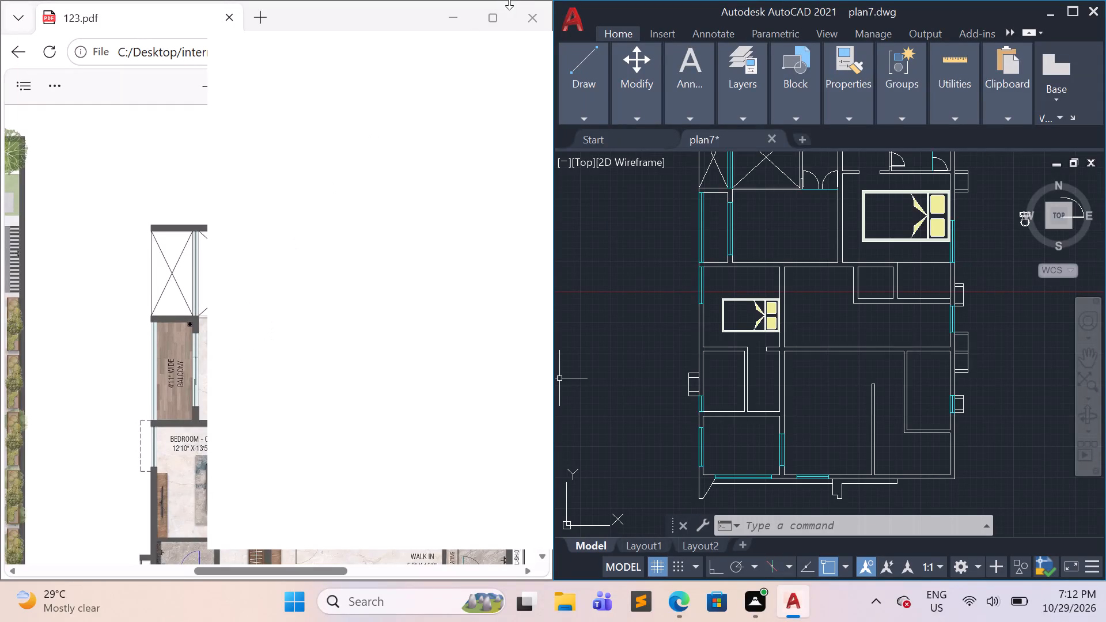
# Using the PDF floor plan as reference, move the loose door block from outside the plan into the lobby, above the master bedroom wall.
pyautogui.click(116, 131)
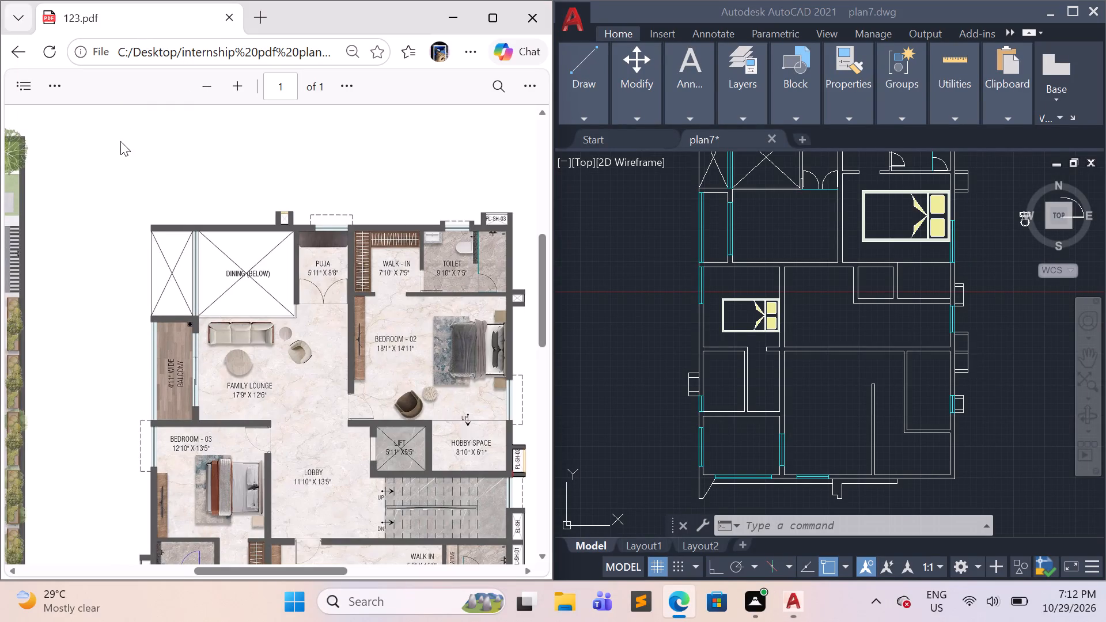
pyautogui.scroll(-2, 358, 339)
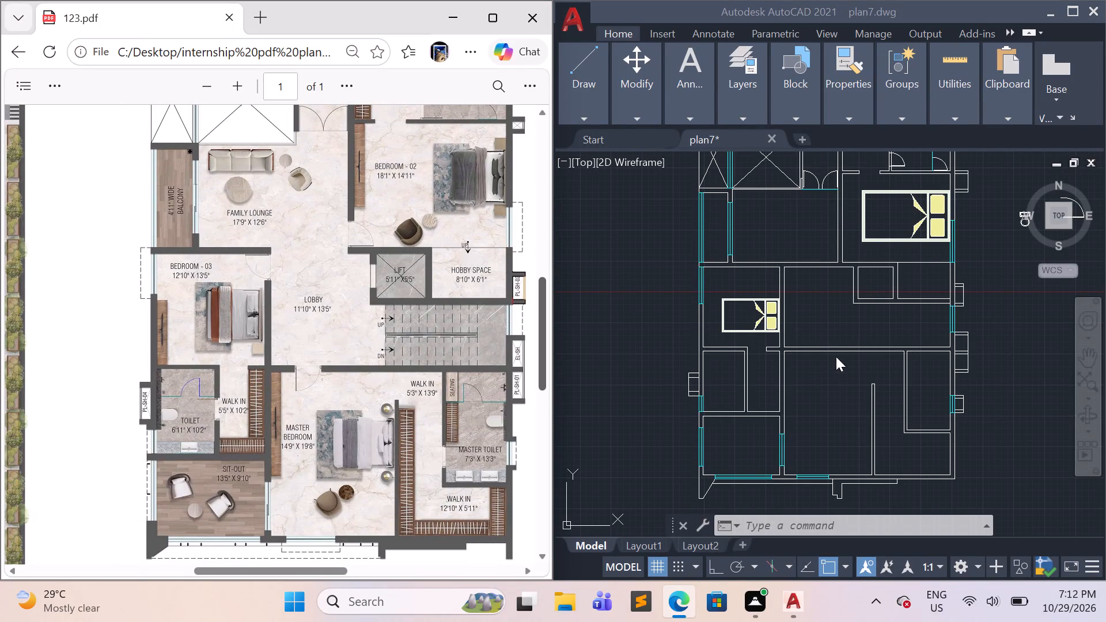
pyautogui.scroll(1, 831, 331)
pyautogui.scroll(-1, 831, 331)
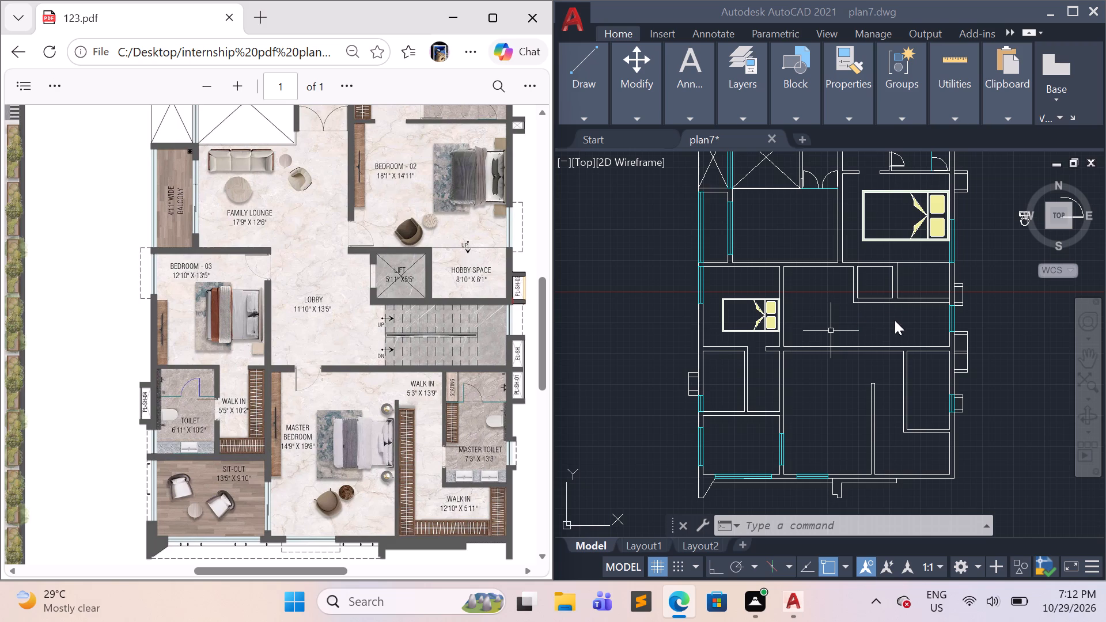
pyautogui.moveTo(892, 329); pyautogui.dragTo(863, 308, button='middle')
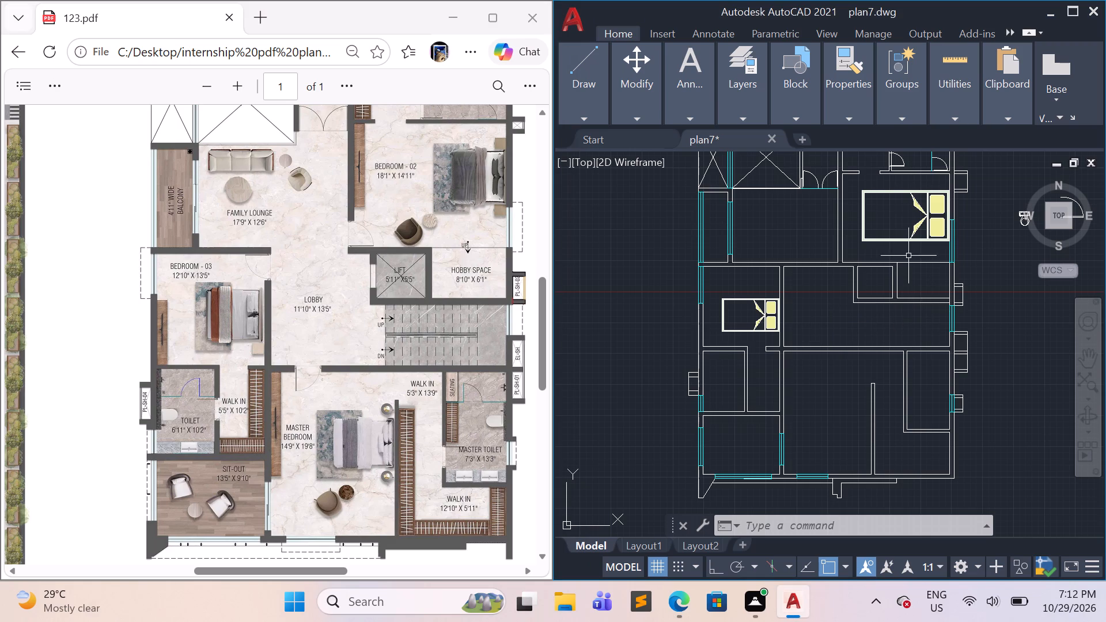
pyautogui.moveTo(994, 279); pyautogui.dragTo(904, 290, button='middle')
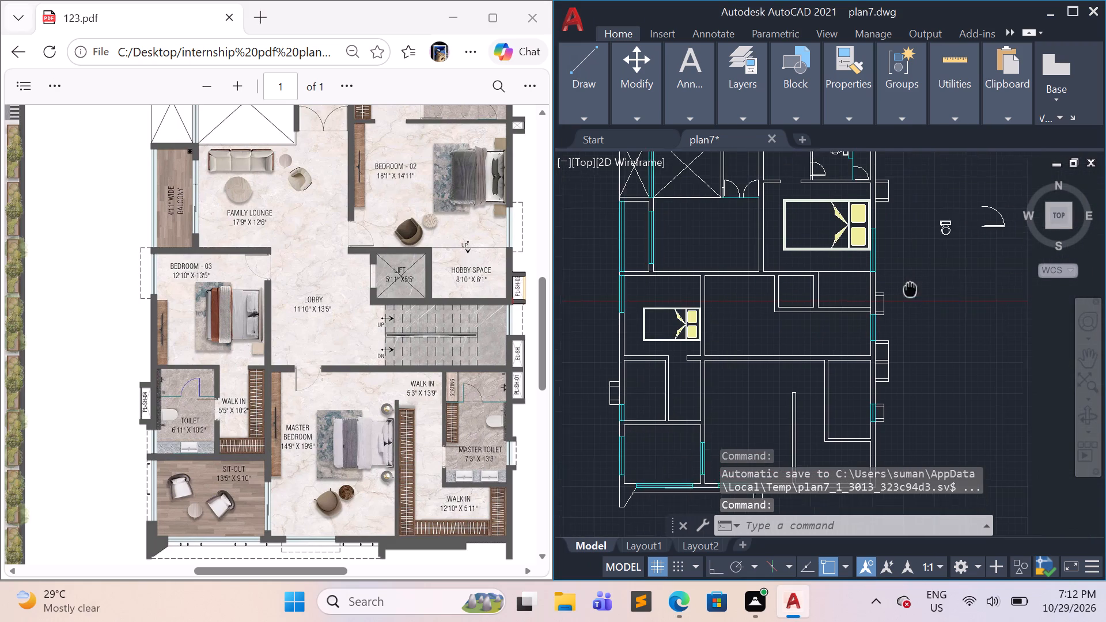
pyautogui.moveTo(904, 290); pyautogui.dragTo(889, 293, button='middle')
pyautogui.click(983, 244)
pyautogui.click(960, 208)
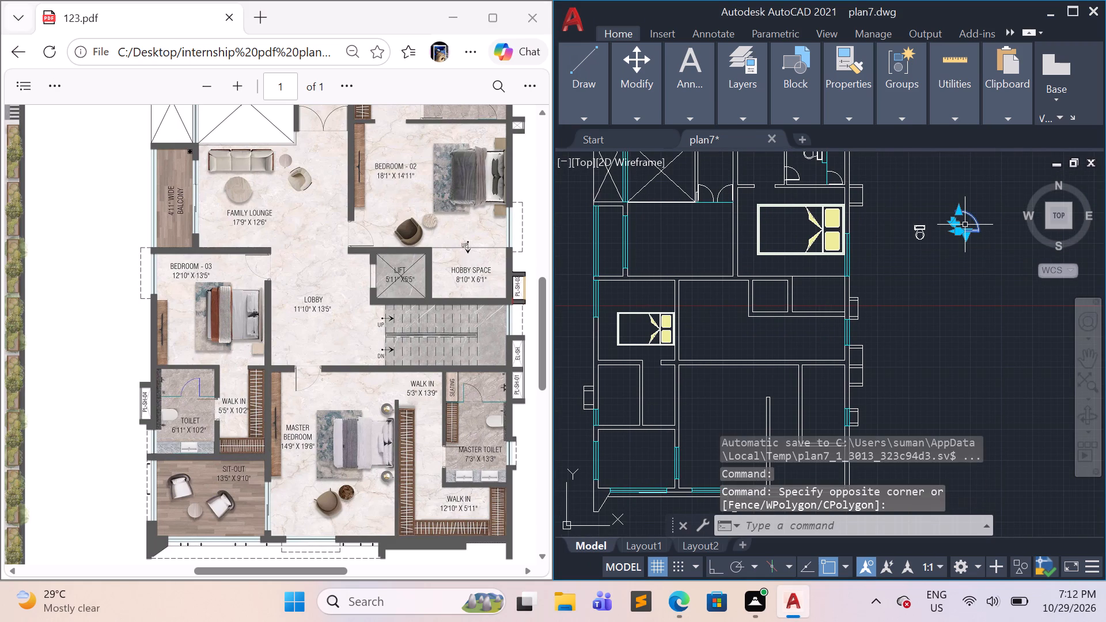
pyautogui.press('m')
pyautogui.press('Return')
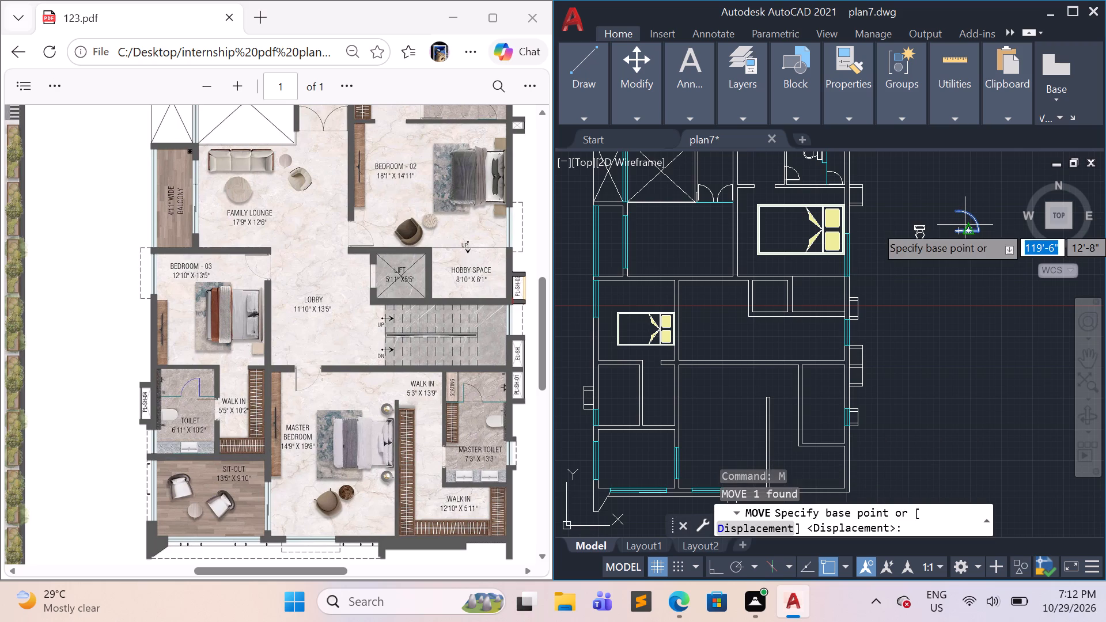
pyautogui.click(965, 225)
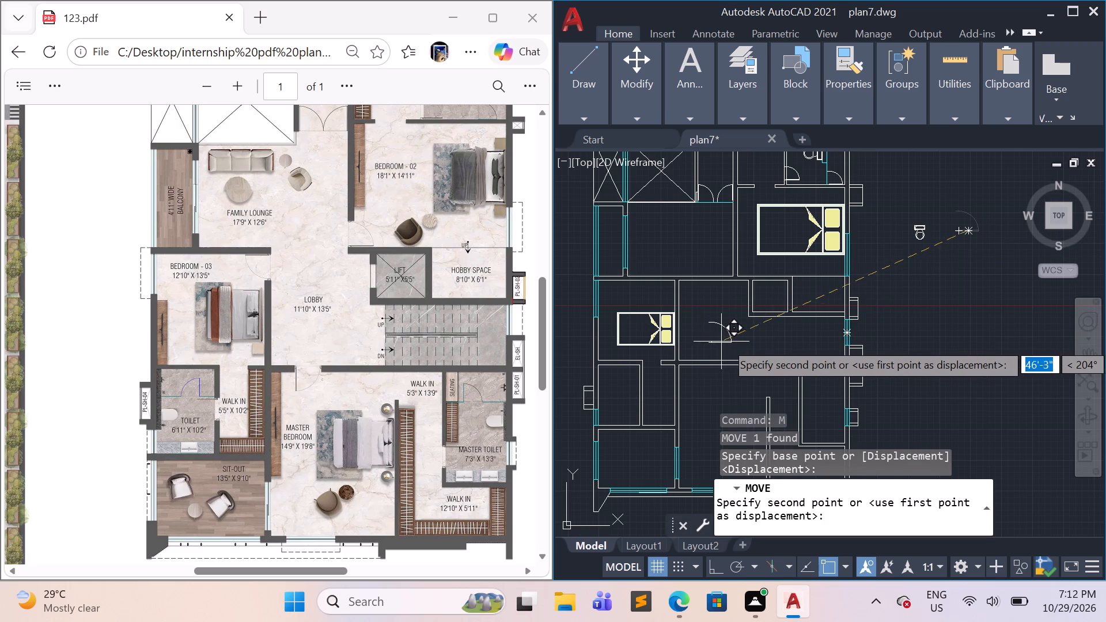
pyautogui.click(733, 341)
pyautogui.press('Escape')
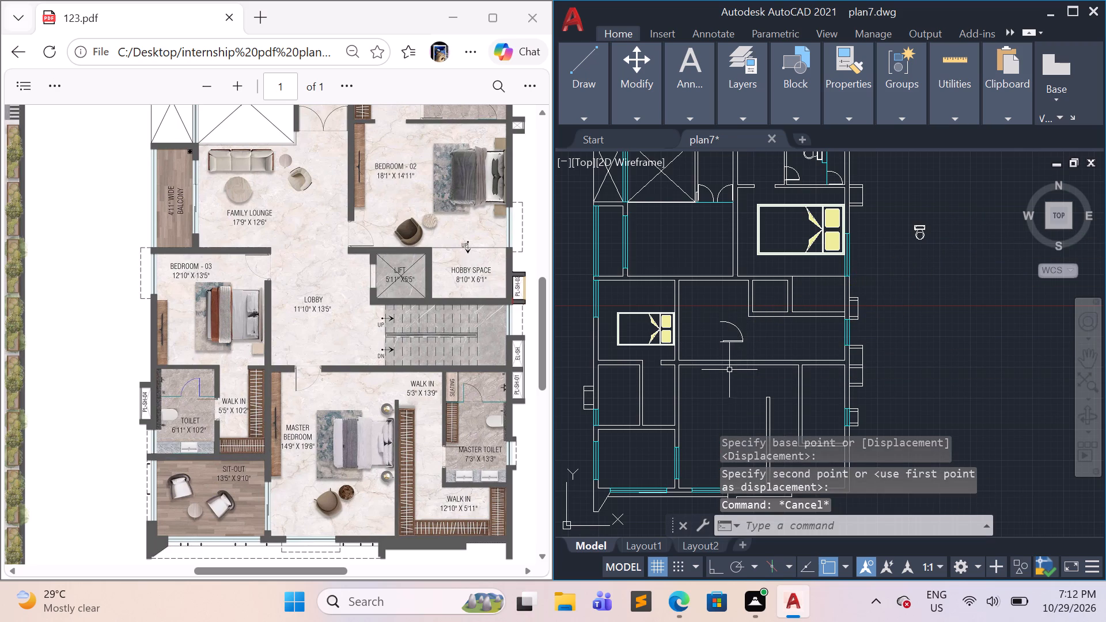
# Rotate the lobby door block to 270° about its hinge end with Ortho on.
pyautogui.scroll(1, 729, 371)
pyautogui.click(763, 340)
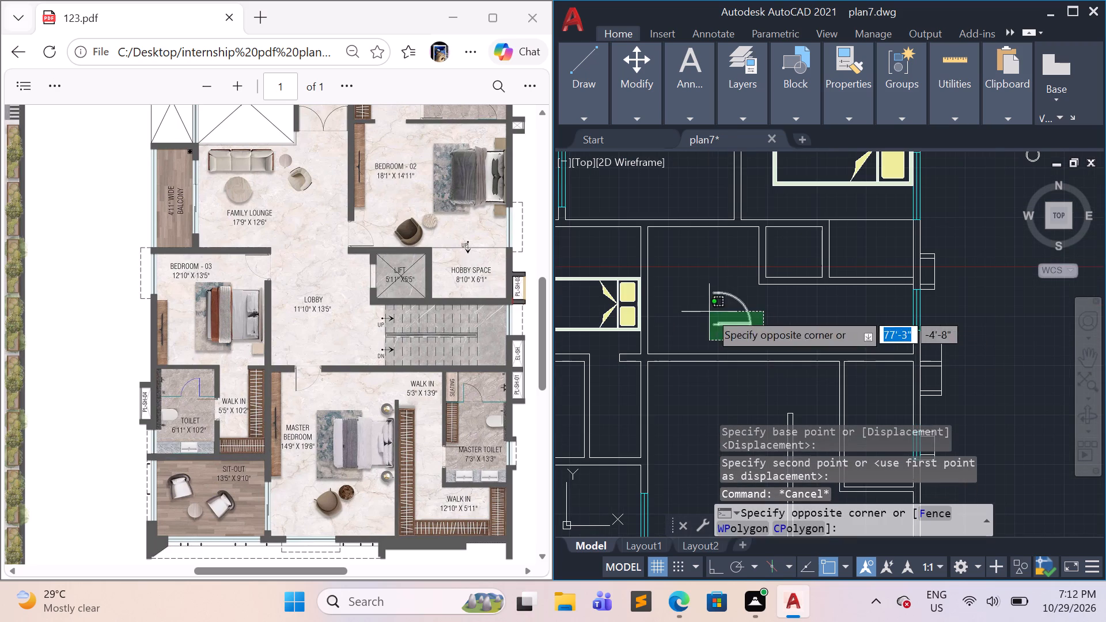
pyautogui.click(709, 312)
pyautogui.write('ro')
pyautogui.press('Return')
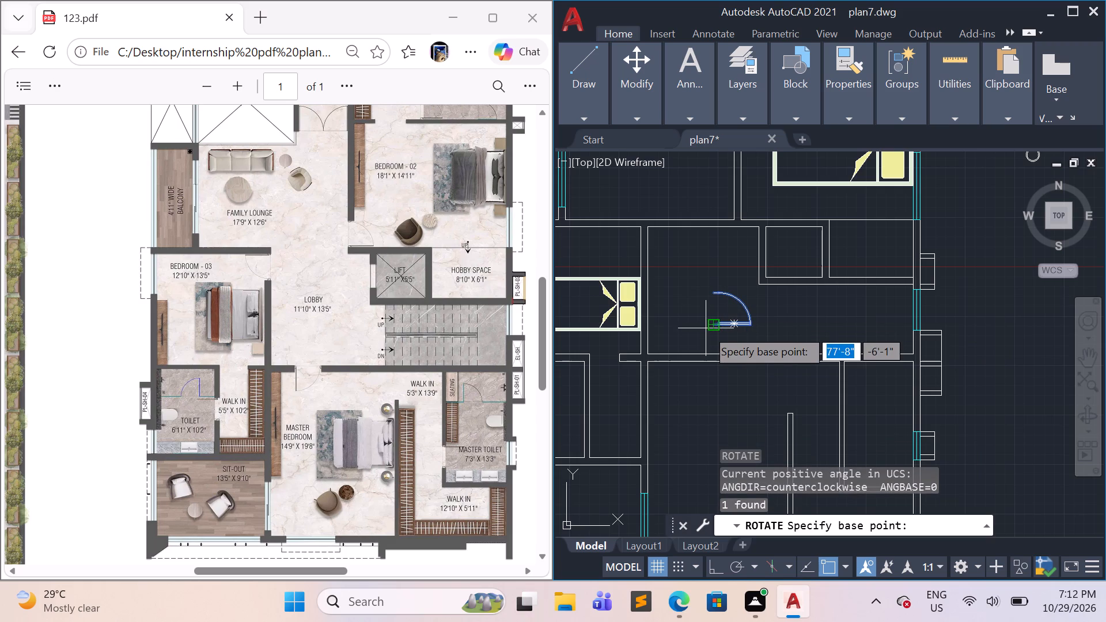
pyautogui.click(713, 326)
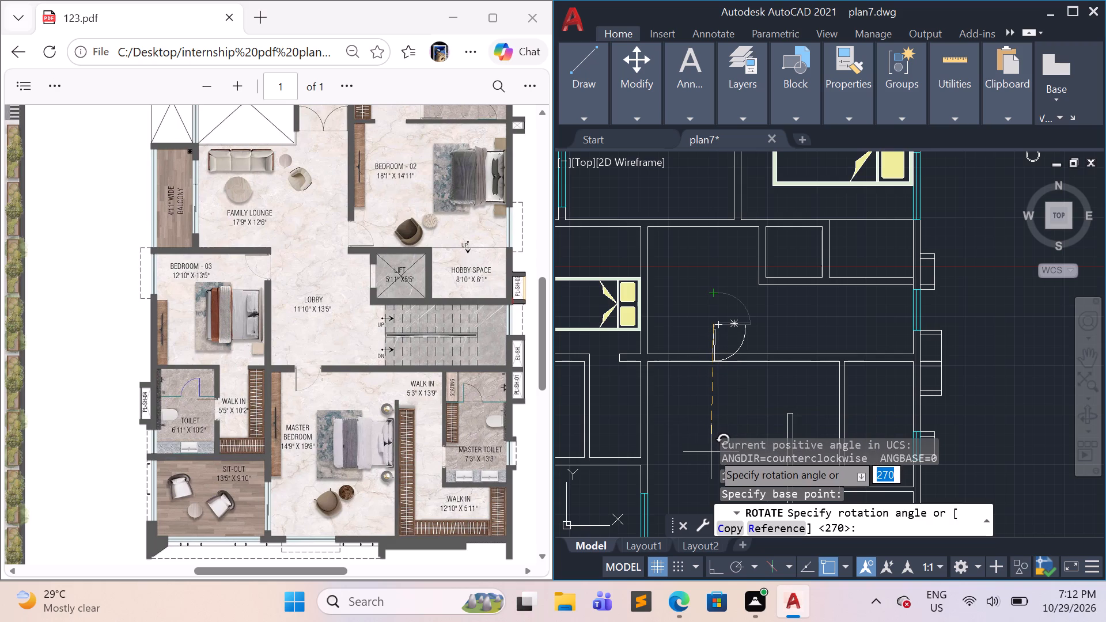
pyautogui.press('F8')
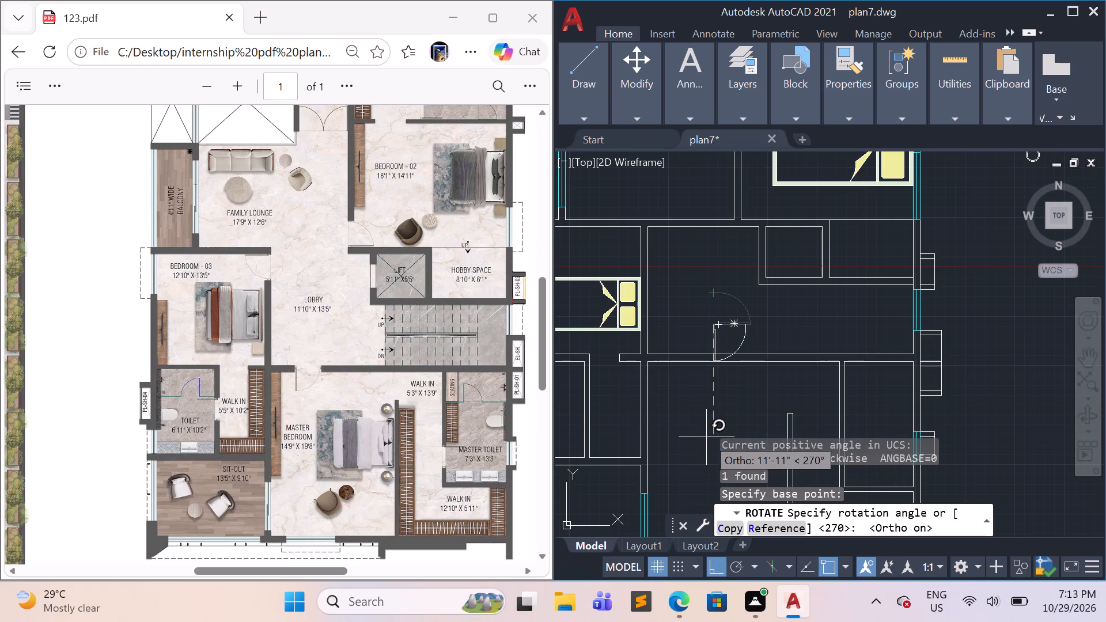
pyautogui.click(706, 437)
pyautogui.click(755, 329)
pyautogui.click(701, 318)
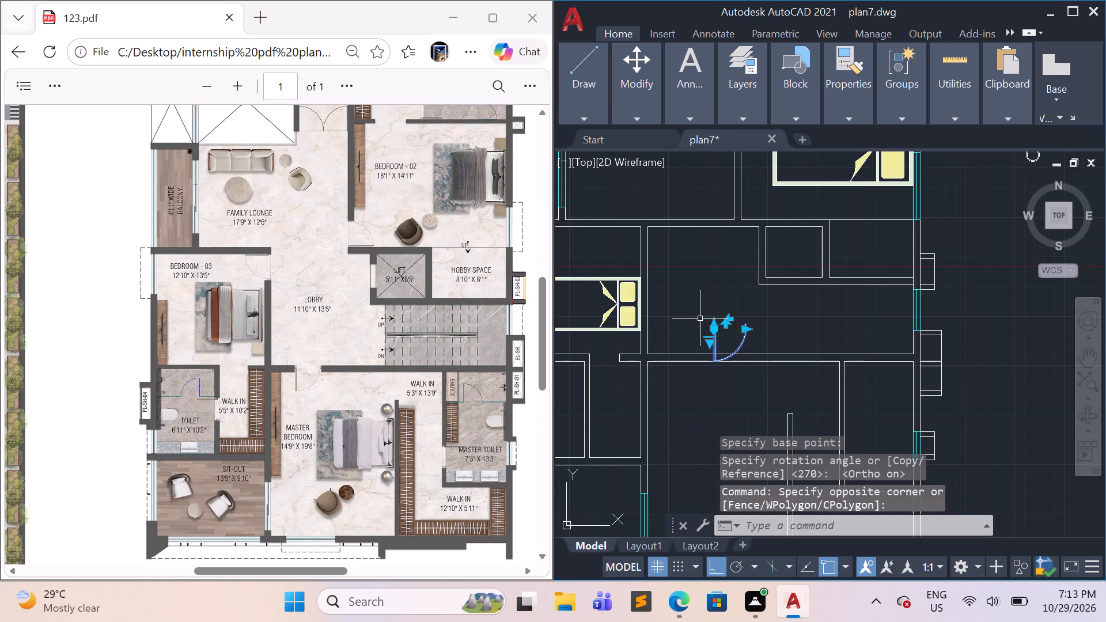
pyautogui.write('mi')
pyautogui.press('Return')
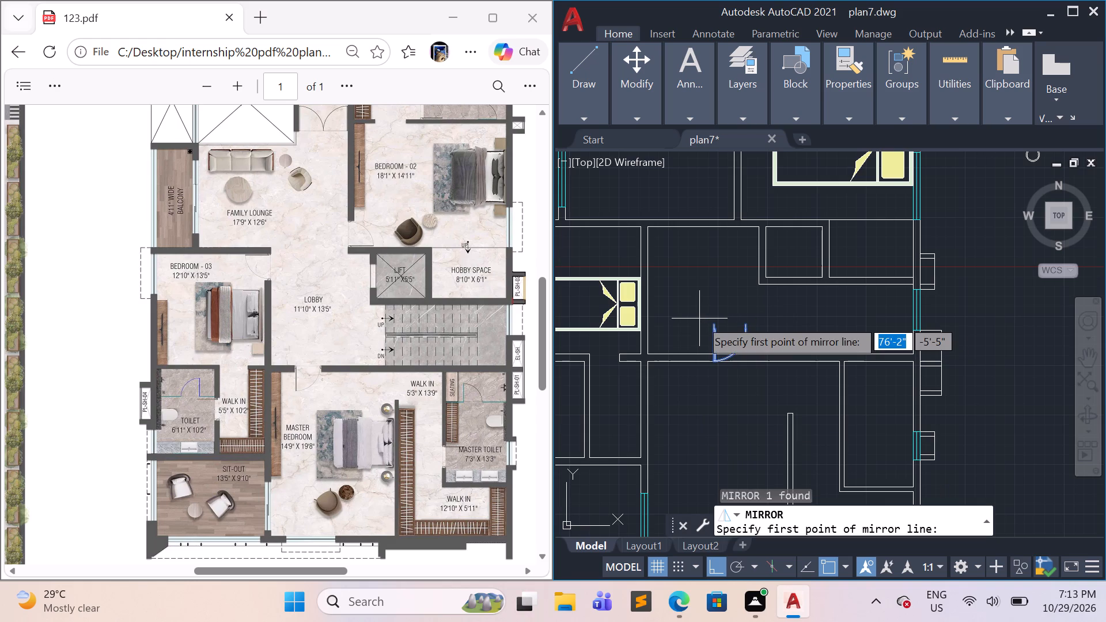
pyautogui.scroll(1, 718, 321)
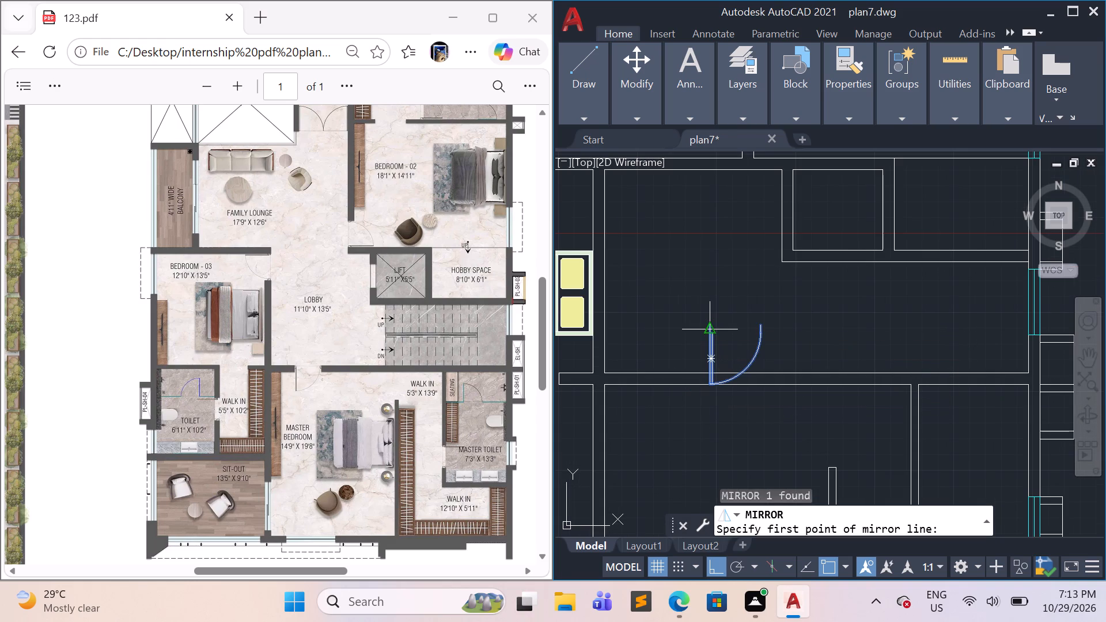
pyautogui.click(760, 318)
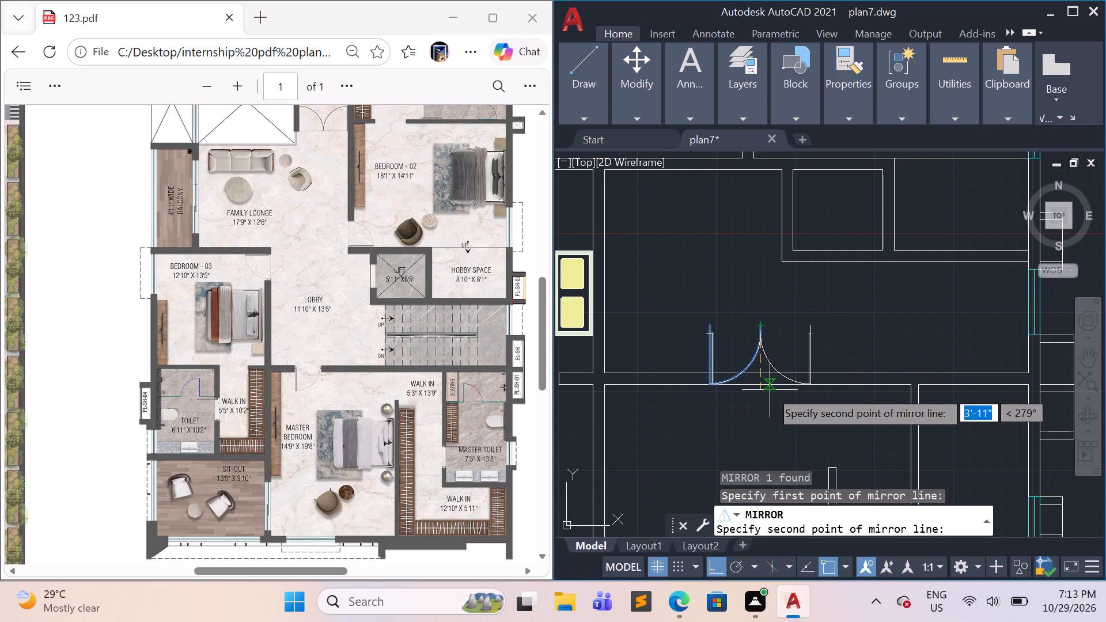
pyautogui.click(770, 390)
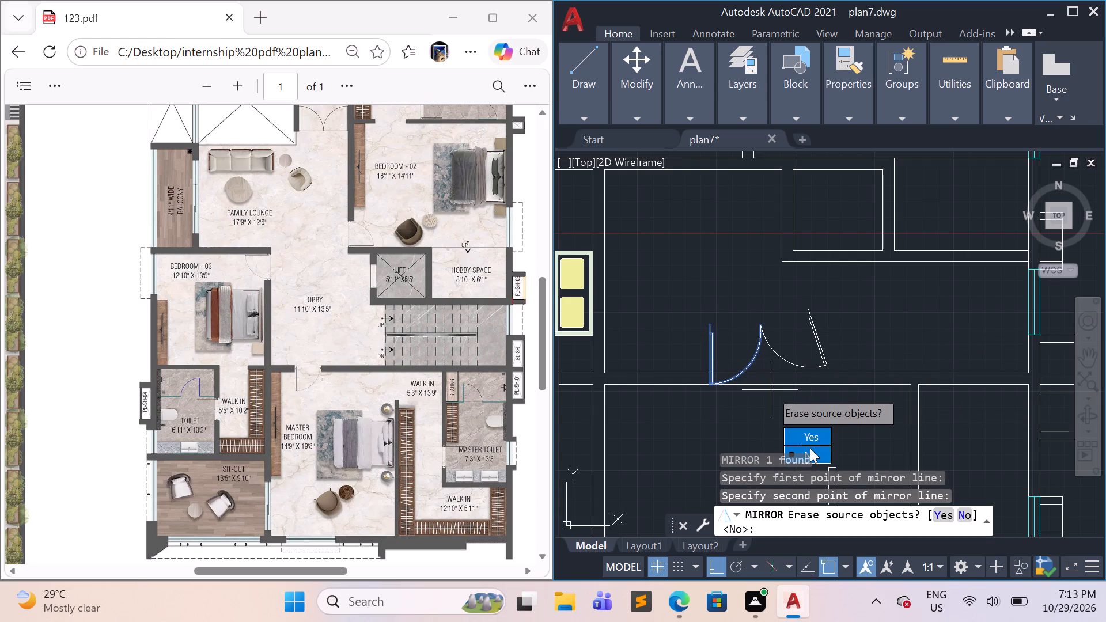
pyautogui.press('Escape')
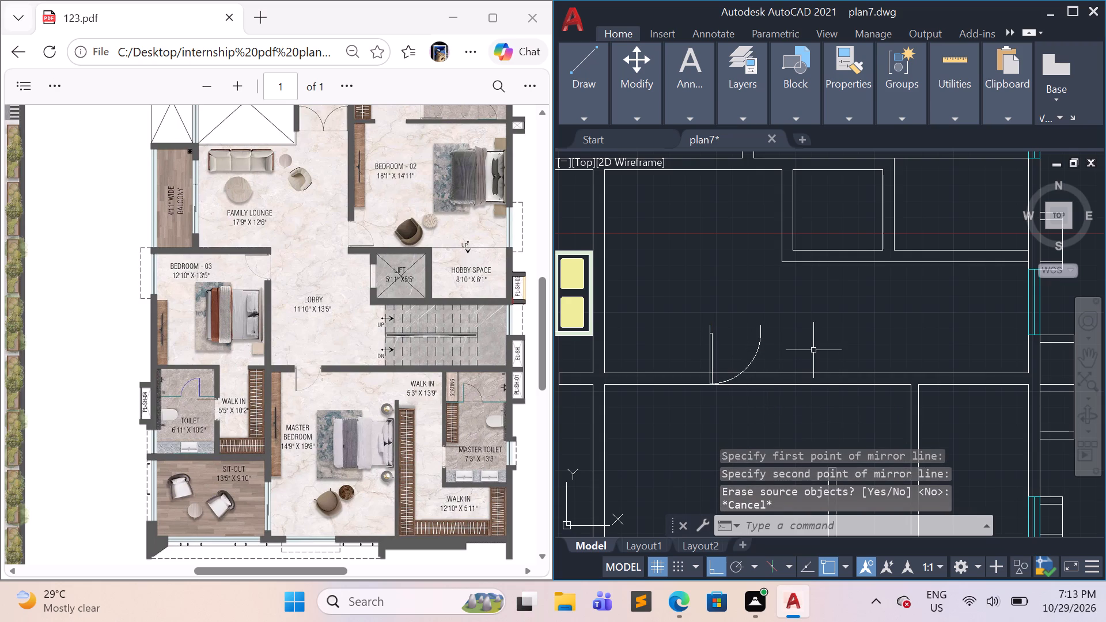
# Copy the rotated door from its hinge corner onto the wall between lobby and master bedroom, near the bedroom's corner, with Ortho off.
pyautogui.moveTo(816, 347); pyautogui.dragTo(842, 335, button='middle')
pyautogui.click(812, 330)
pyautogui.click(705, 312)
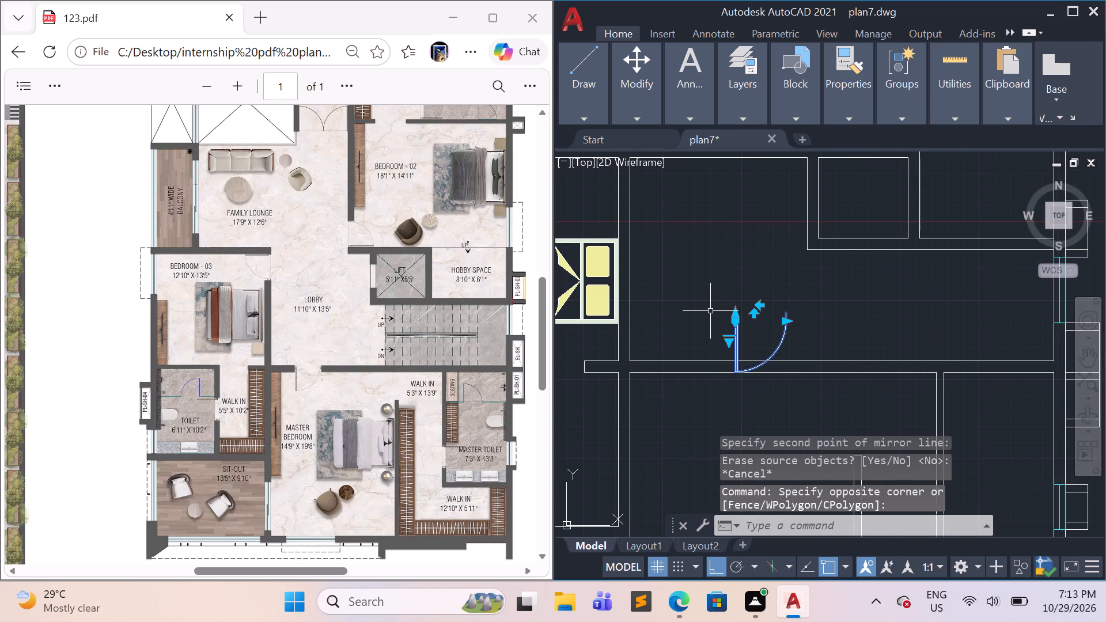
pyautogui.write('co')
pyautogui.press('Return')
pyautogui.click(728, 310)
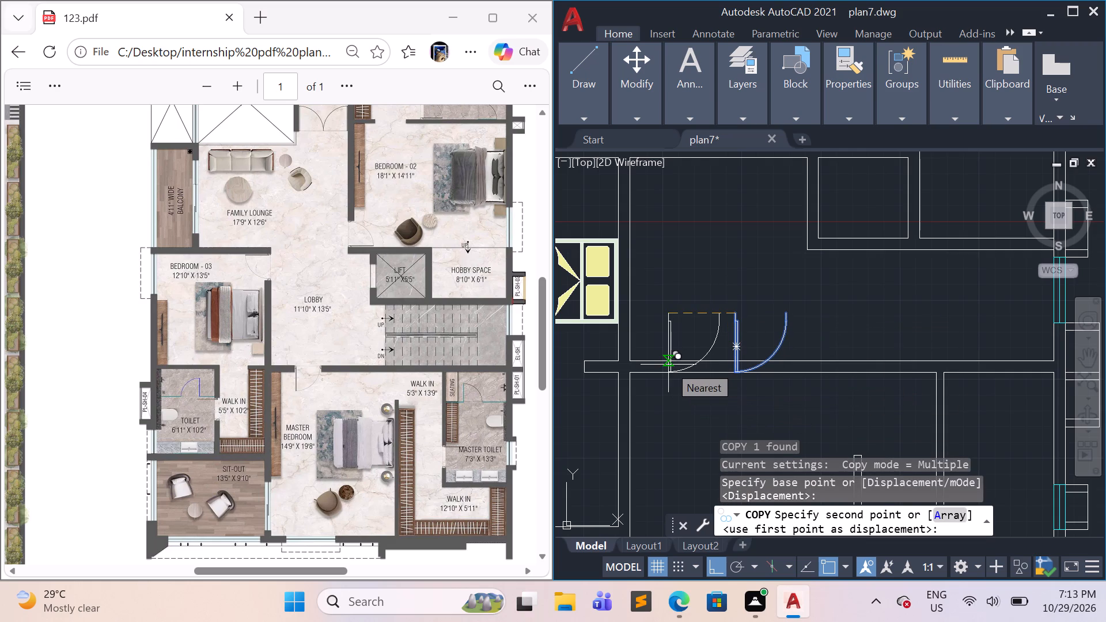
pyautogui.press('F8')
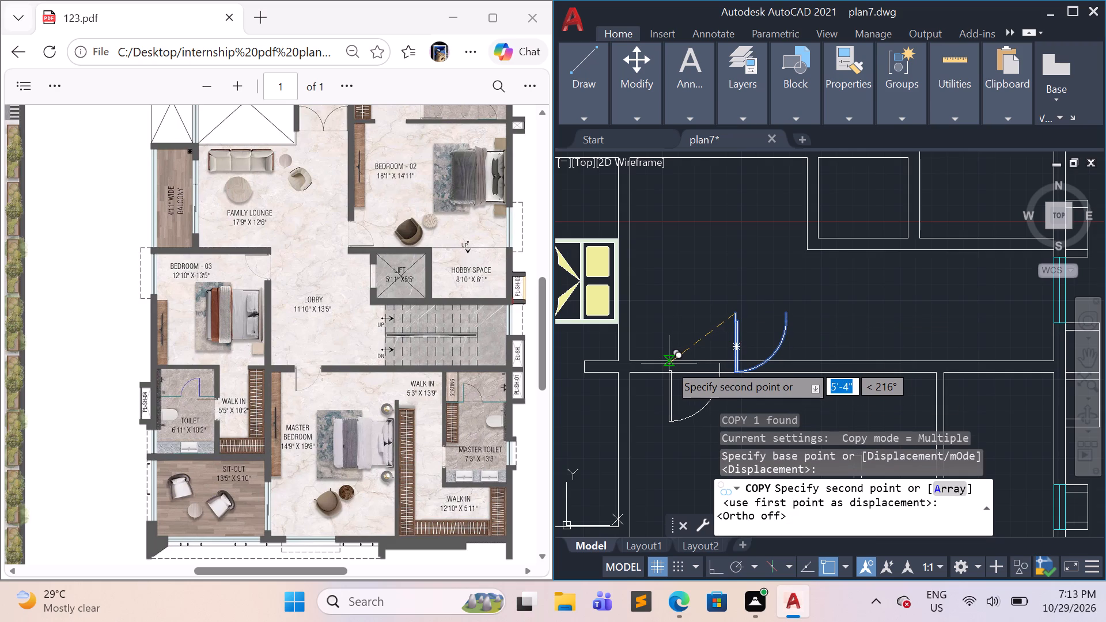
pyautogui.click(667, 361)
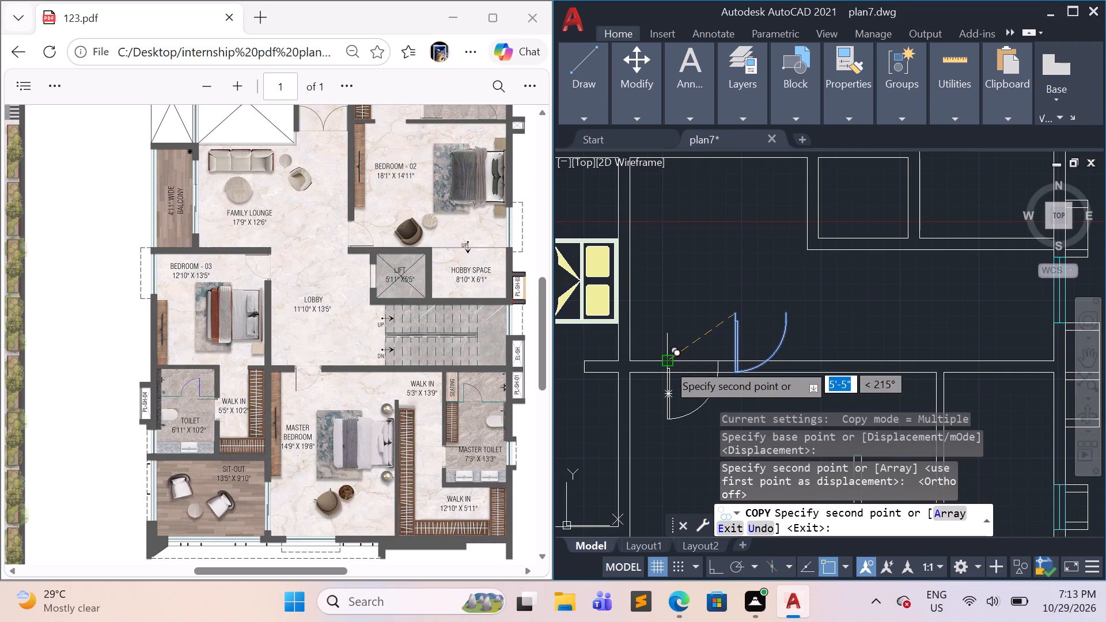
pyautogui.press('Escape')
# Erase the original door block left in the lobby.
pyautogui.click(810, 341)
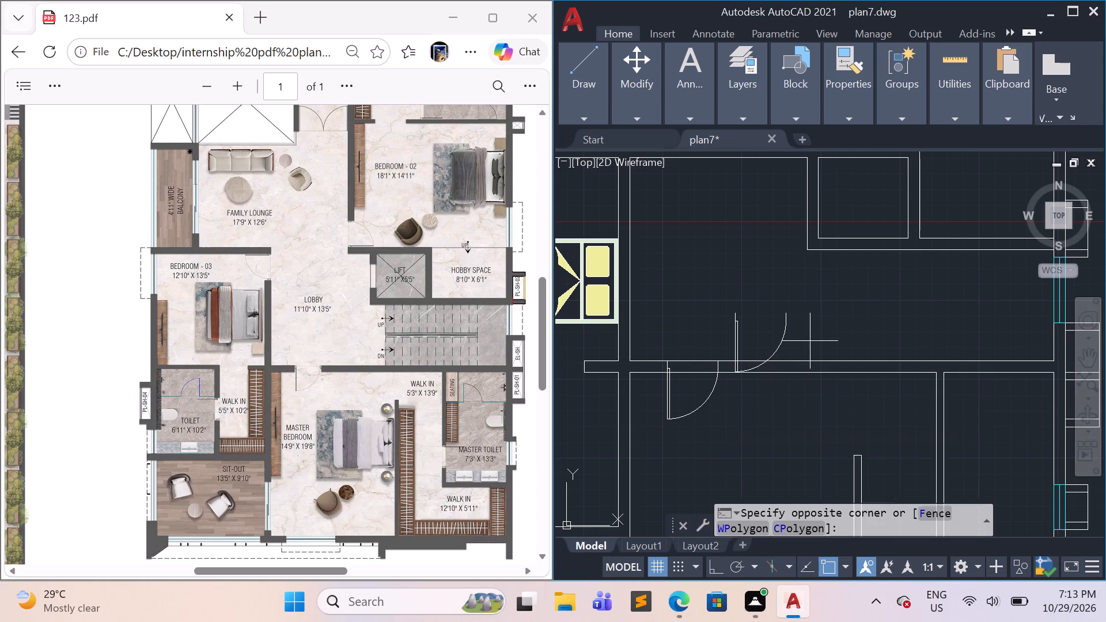
pyautogui.click(731, 316)
pyautogui.press('e')
pyautogui.press('Return')
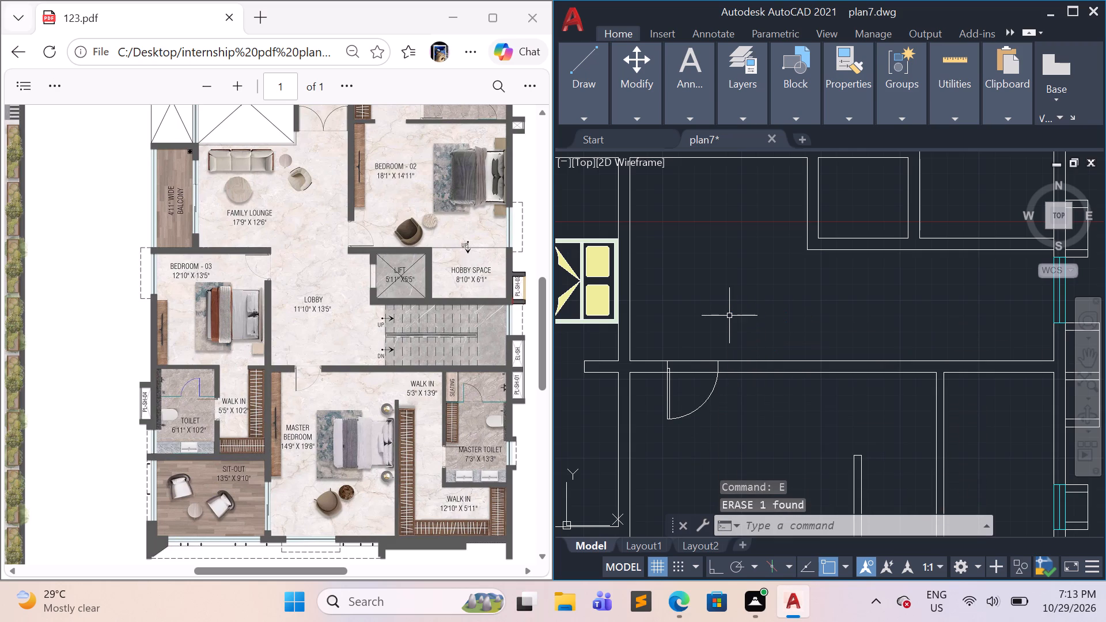
# Trim the master bedroom's wall line across the opening of the newly placed door.
pyautogui.write('tr')
pyautogui.press('Return')
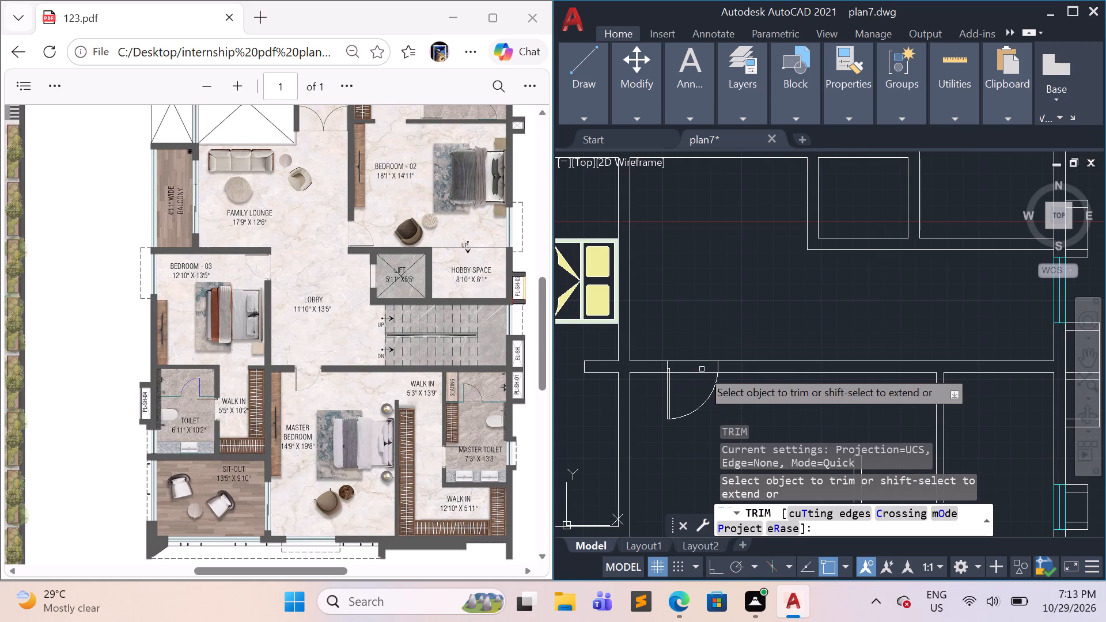
pyautogui.click(702, 372)
pyautogui.scroll(-5, 713, 367)
pyautogui.scroll(4, 769, 302)
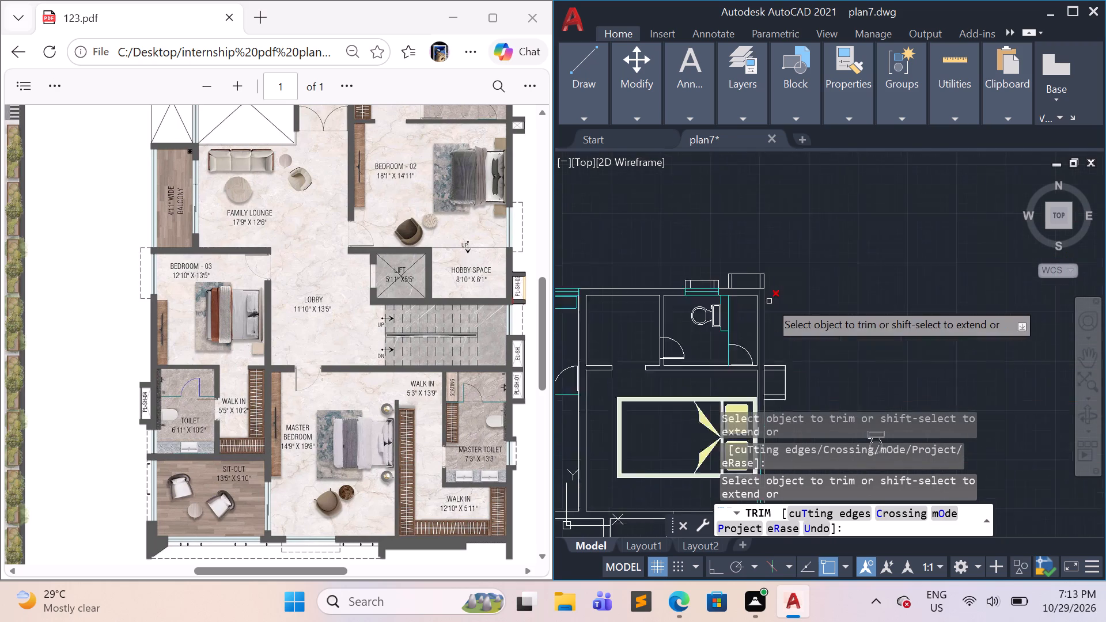
pyautogui.scroll(1, 769, 301)
pyautogui.click(601, 376)
pyautogui.scroll(-5, 602, 385)
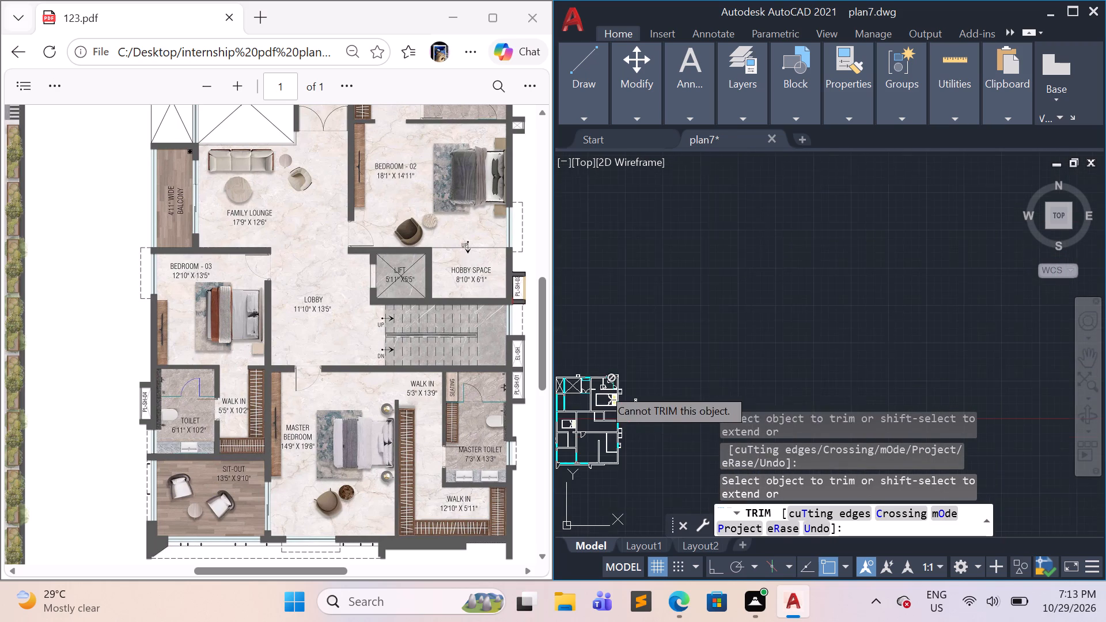
pyautogui.scroll(4, 563, 404)
pyautogui.scroll(-4, 634, 408)
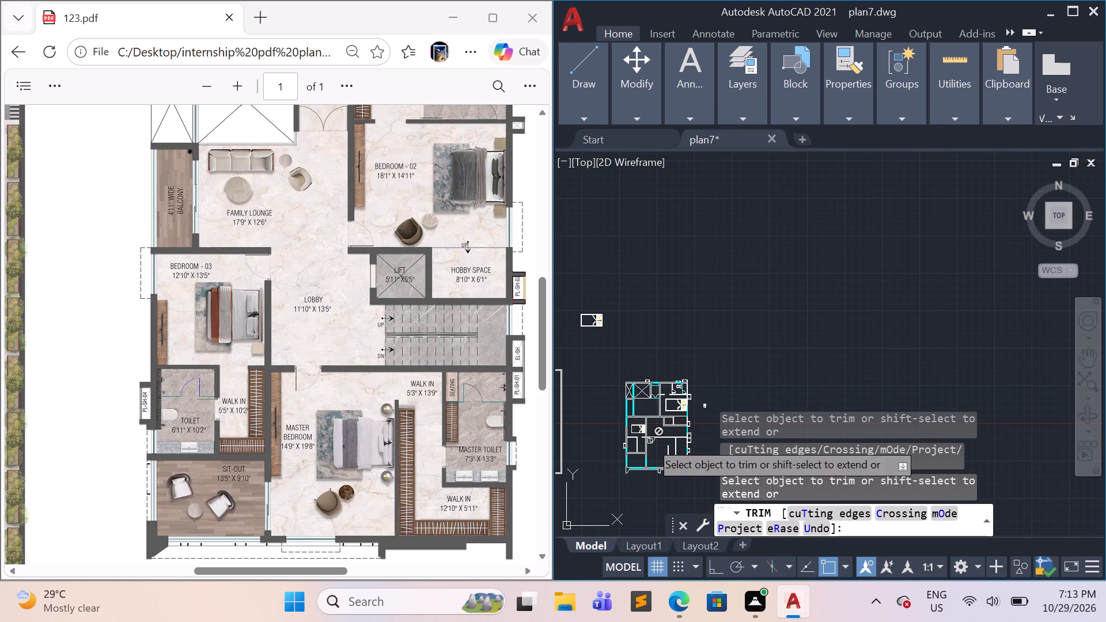
pyautogui.moveTo(649, 439); pyautogui.dragTo(660, 335, button='middle')
pyautogui.scroll(5, 686, 332)
pyautogui.scroll(-1, 683, 338)
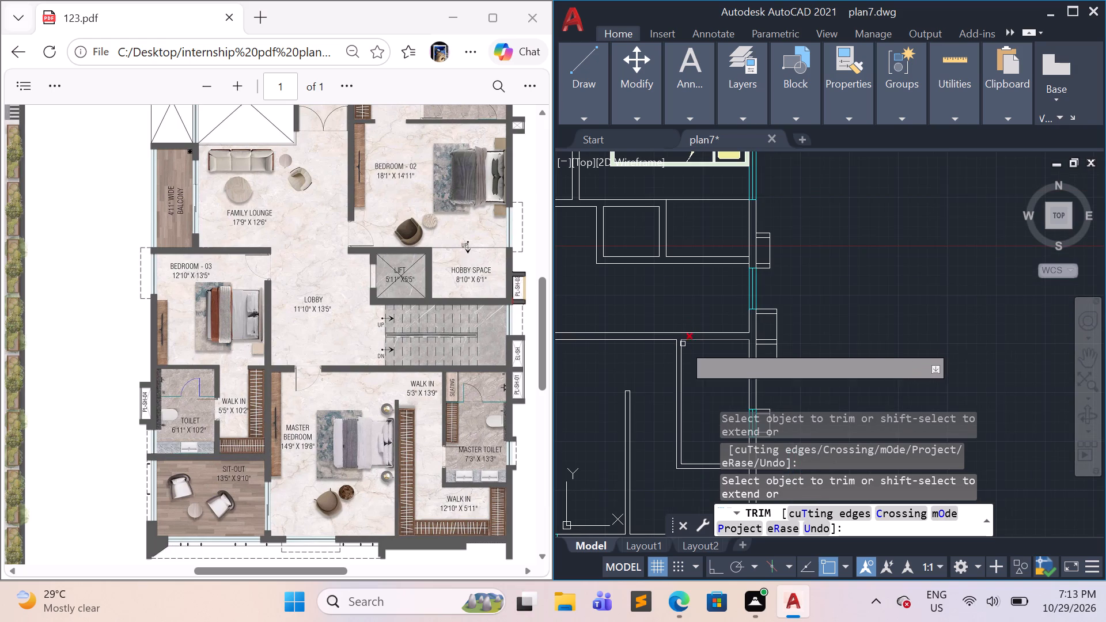
pyautogui.moveTo(645, 392); pyautogui.dragTo(677, 354, button='middle')
pyautogui.press('Escape')
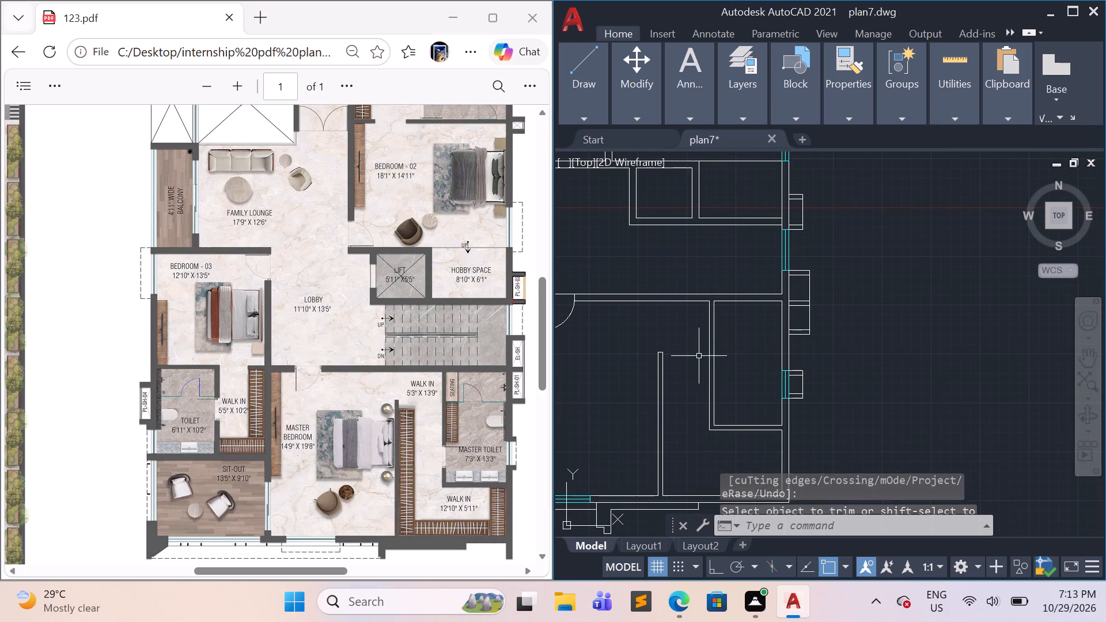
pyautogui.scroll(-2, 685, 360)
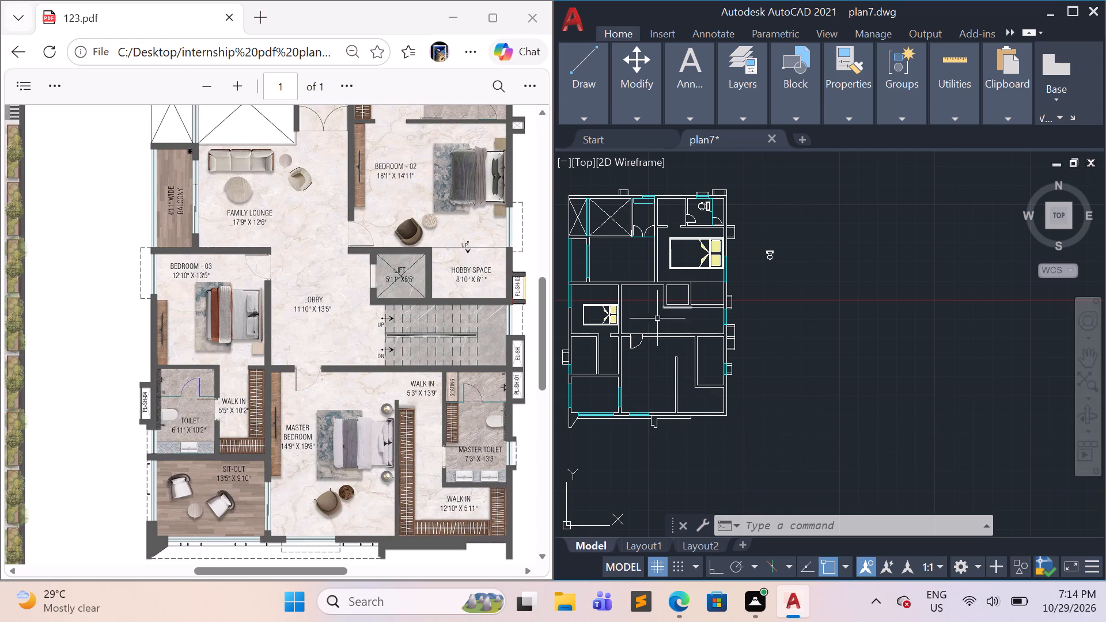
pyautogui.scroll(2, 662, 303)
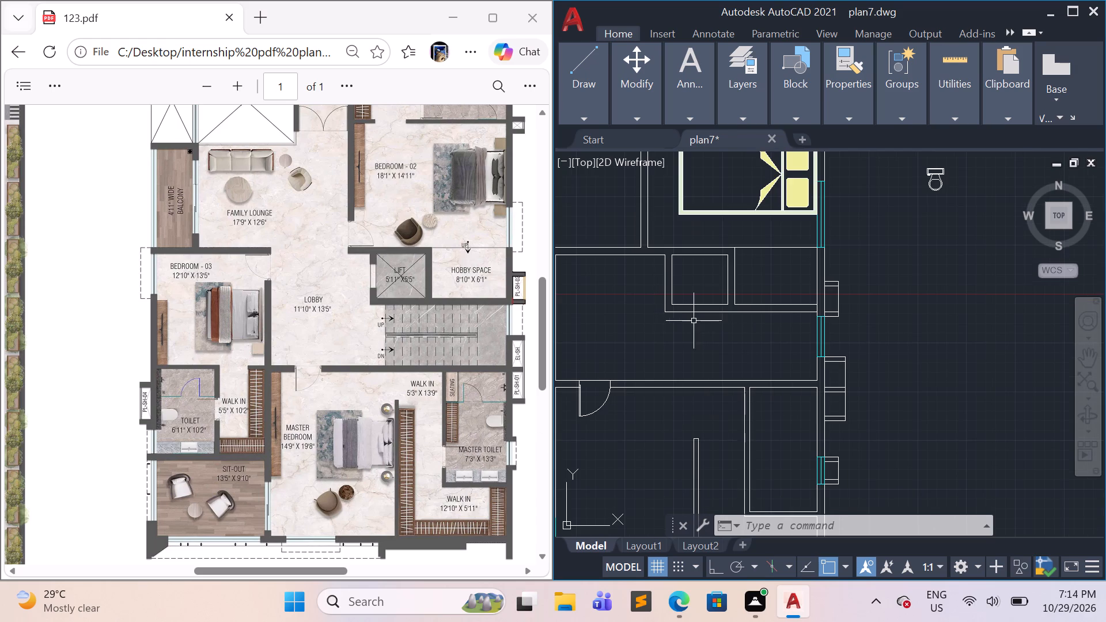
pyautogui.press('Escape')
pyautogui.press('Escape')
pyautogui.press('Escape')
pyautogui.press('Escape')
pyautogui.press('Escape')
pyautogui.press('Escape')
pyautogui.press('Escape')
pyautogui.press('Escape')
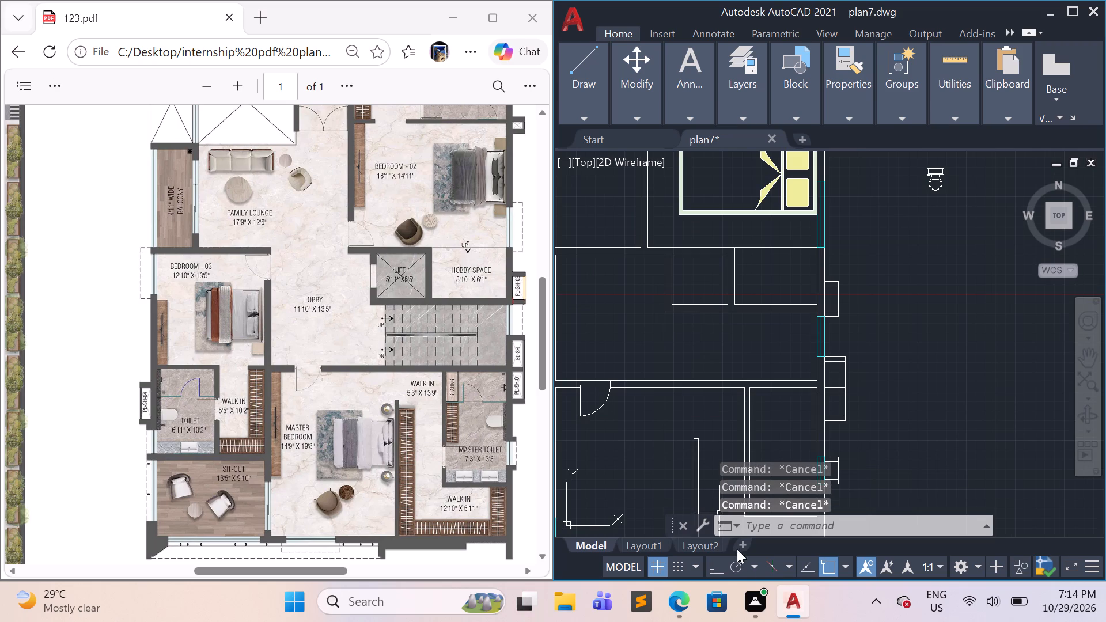
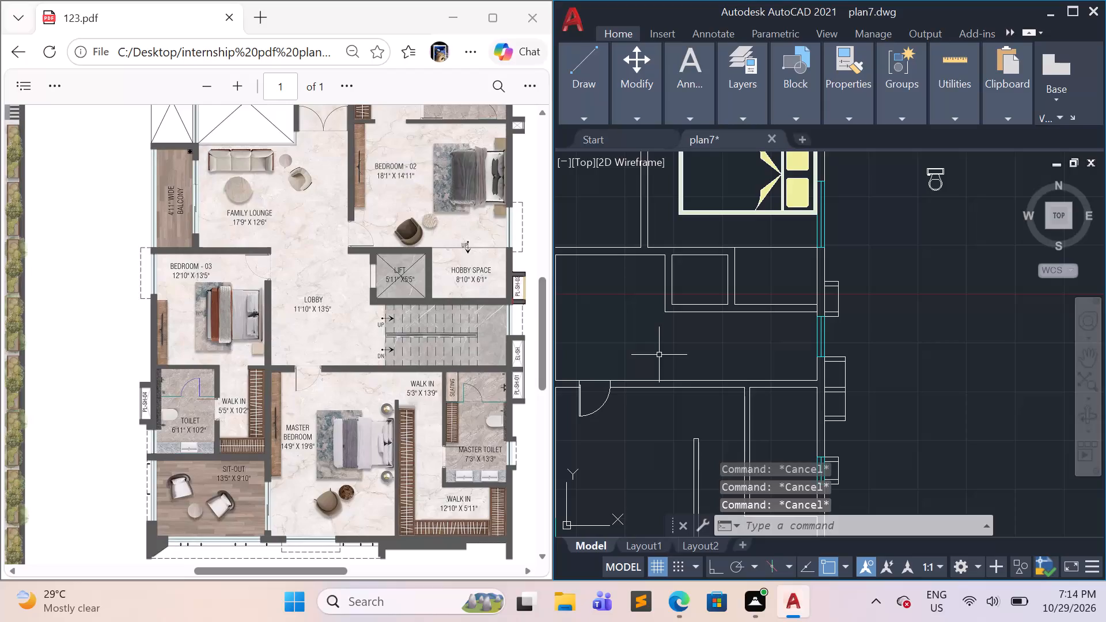
# Draw a rectangle about 8" by 3'-2" across the thickness of the lift's lobby-side wall to mark its opening.
pyautogui.write('rec')
pyautogui.press('Return')
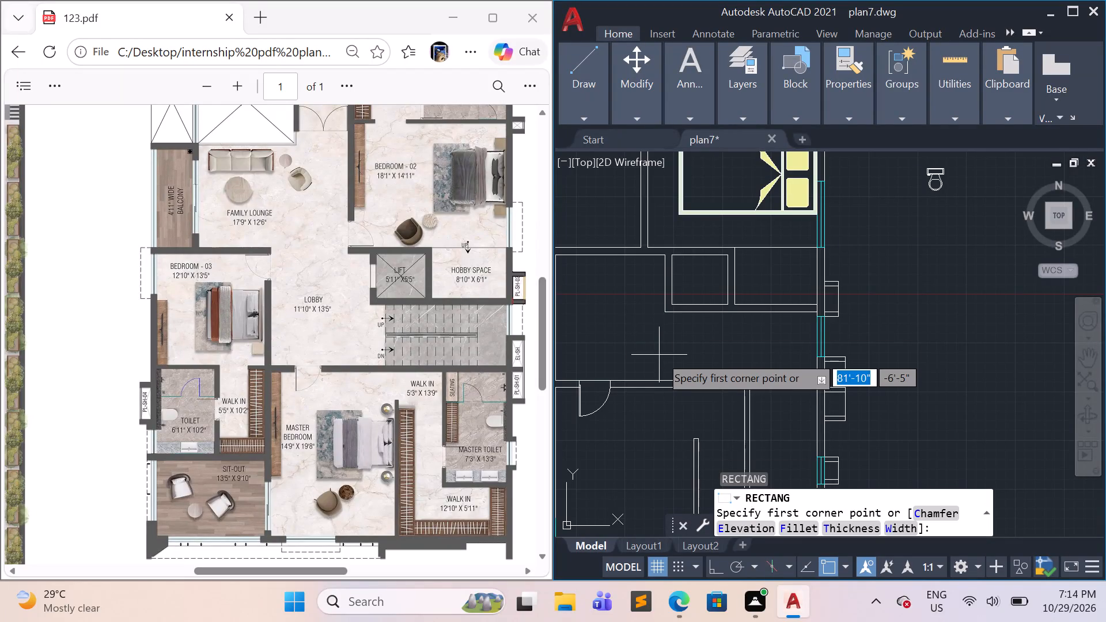
pyautogui.scroll(2, 673, 301)
pyautogui.click(669, 286)
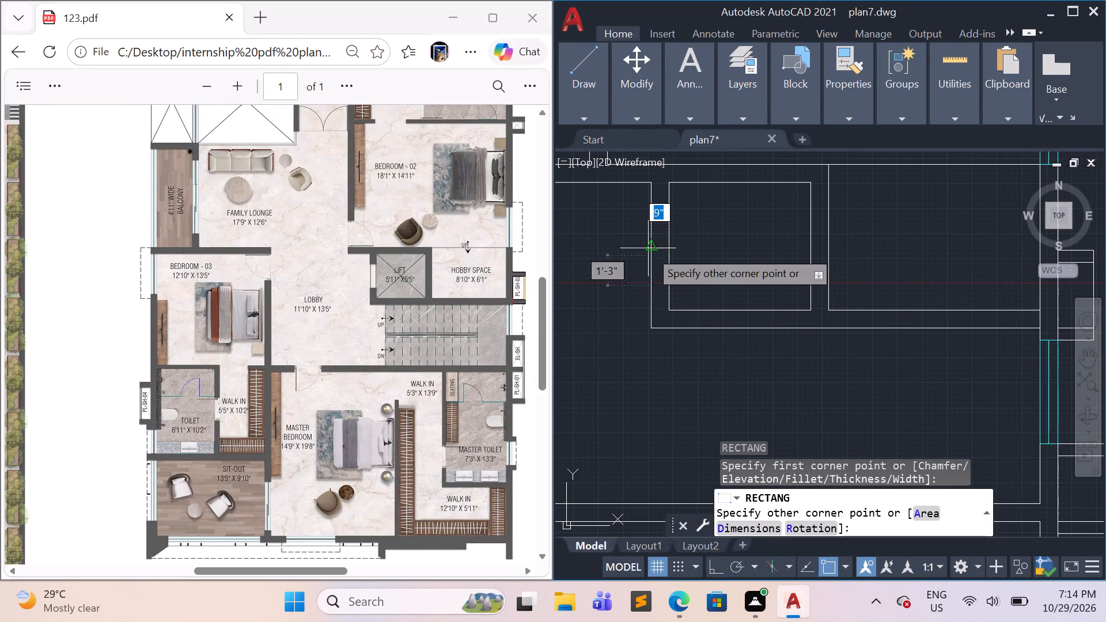
pyautogui.click(650, 208)
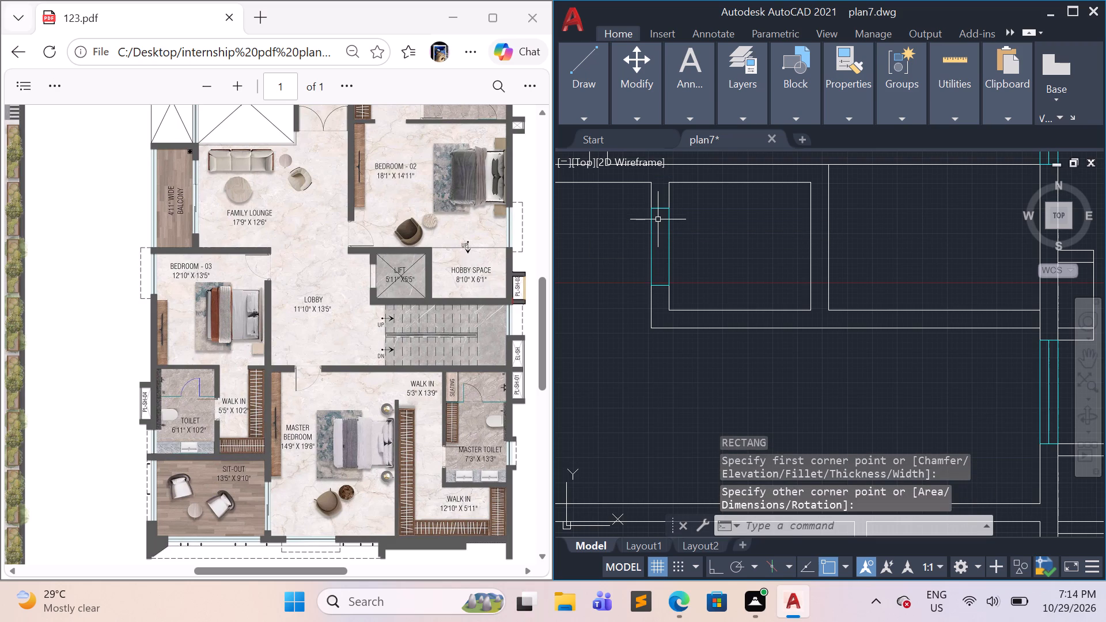
pyautogui.press('Escape')
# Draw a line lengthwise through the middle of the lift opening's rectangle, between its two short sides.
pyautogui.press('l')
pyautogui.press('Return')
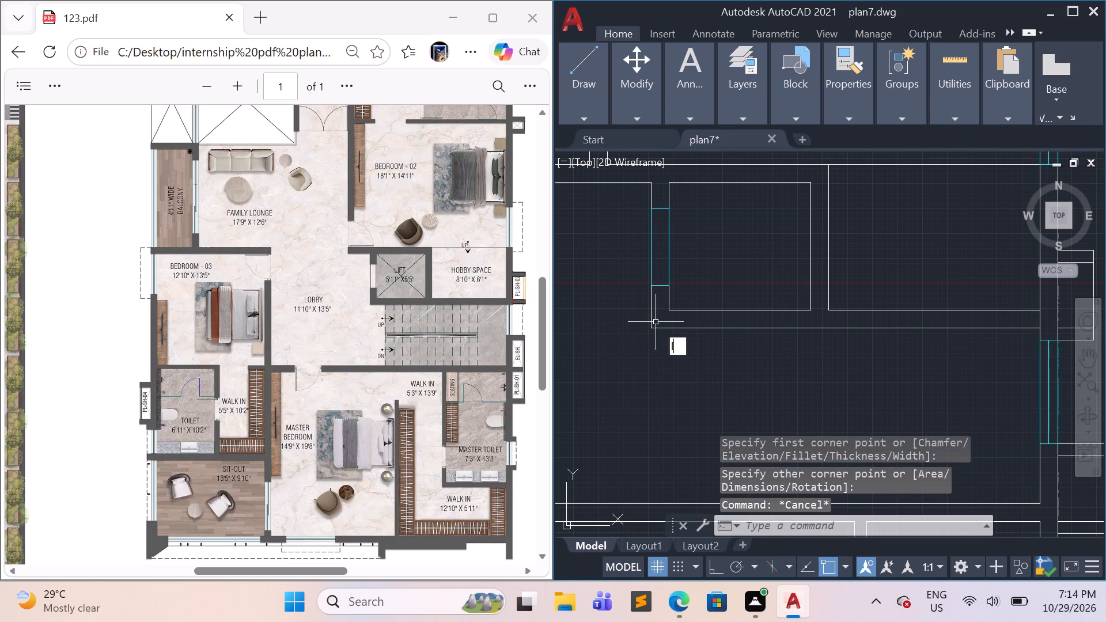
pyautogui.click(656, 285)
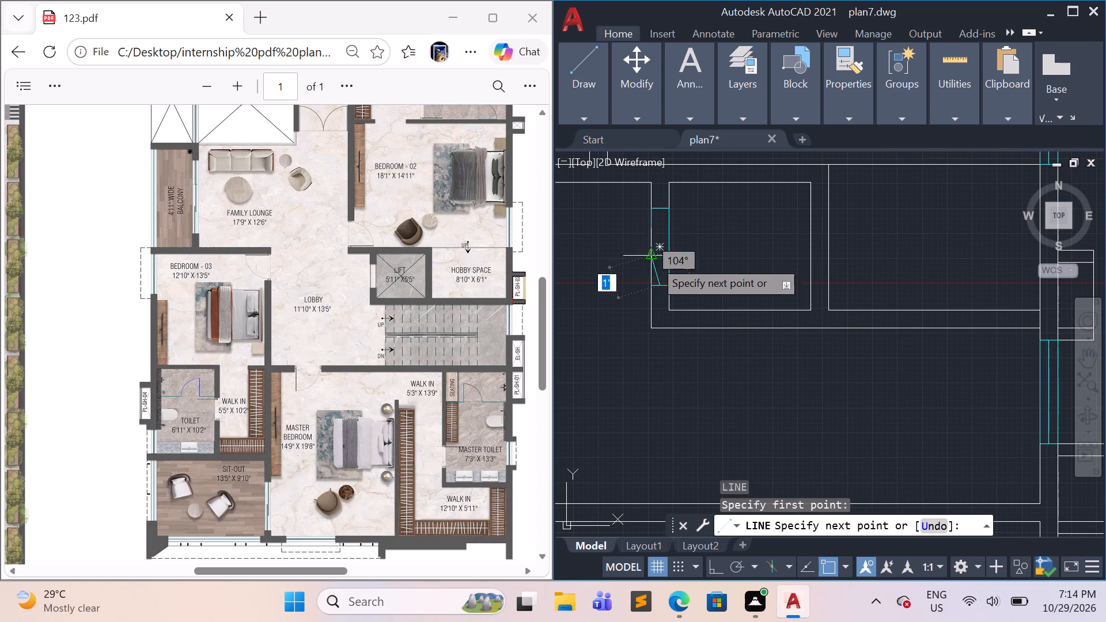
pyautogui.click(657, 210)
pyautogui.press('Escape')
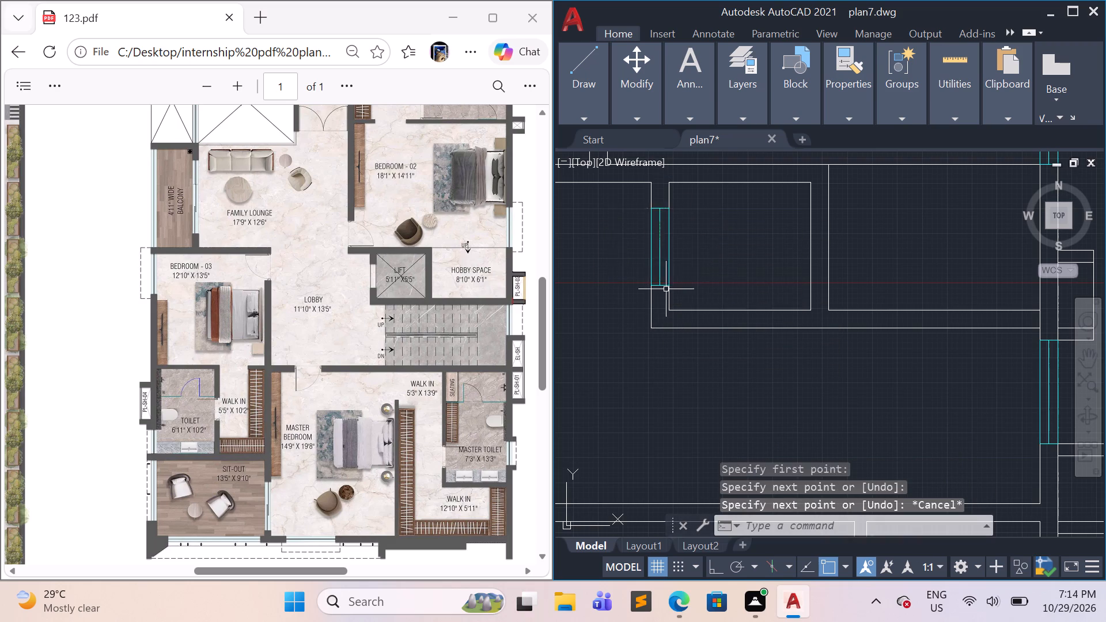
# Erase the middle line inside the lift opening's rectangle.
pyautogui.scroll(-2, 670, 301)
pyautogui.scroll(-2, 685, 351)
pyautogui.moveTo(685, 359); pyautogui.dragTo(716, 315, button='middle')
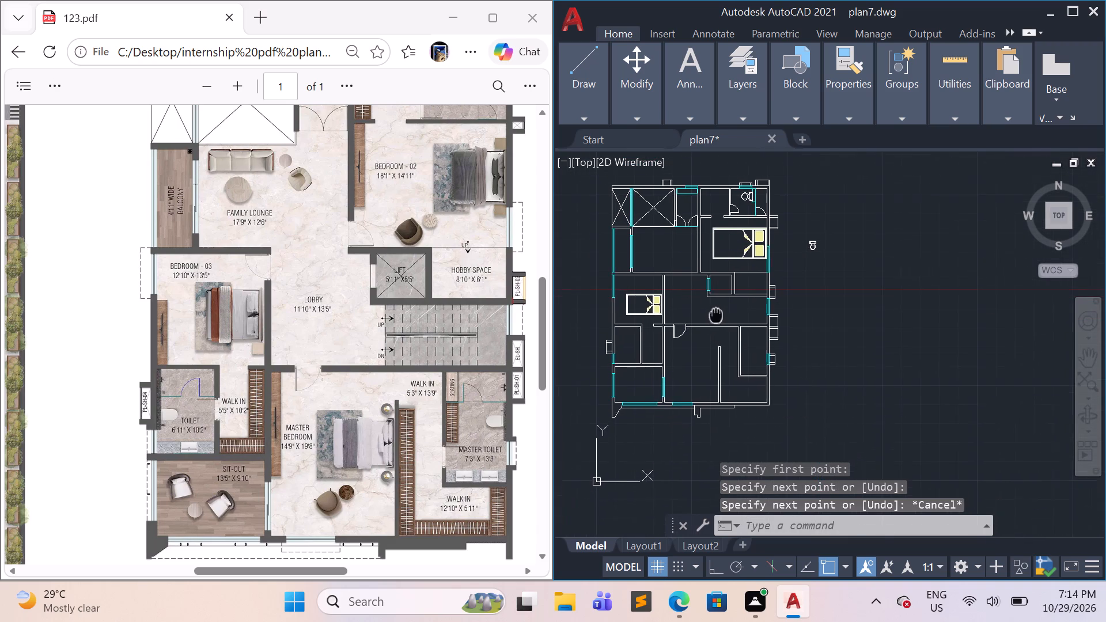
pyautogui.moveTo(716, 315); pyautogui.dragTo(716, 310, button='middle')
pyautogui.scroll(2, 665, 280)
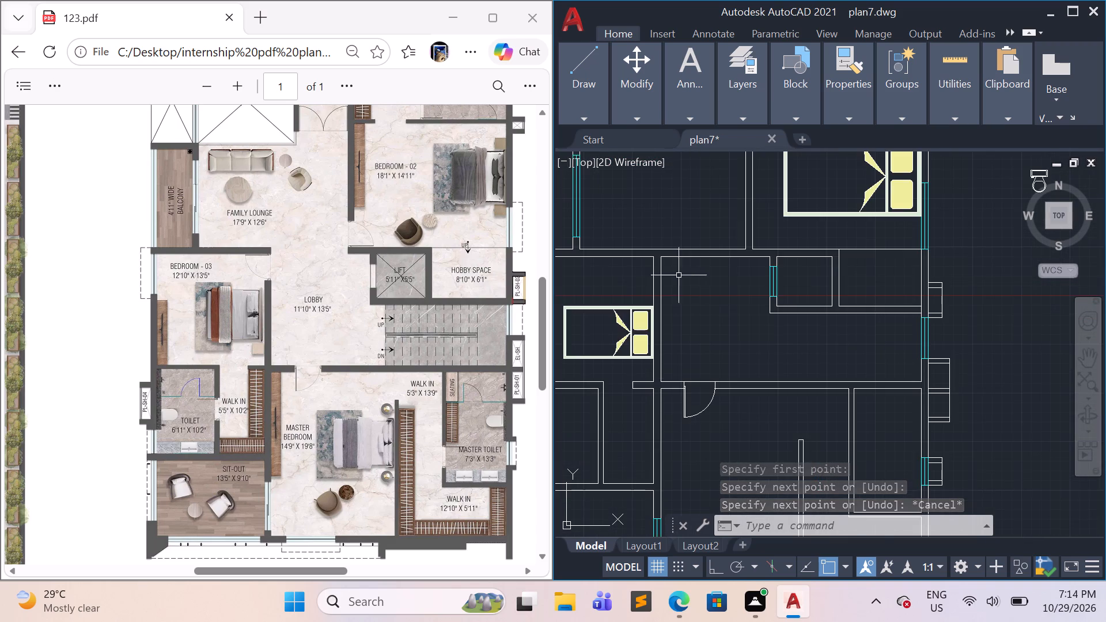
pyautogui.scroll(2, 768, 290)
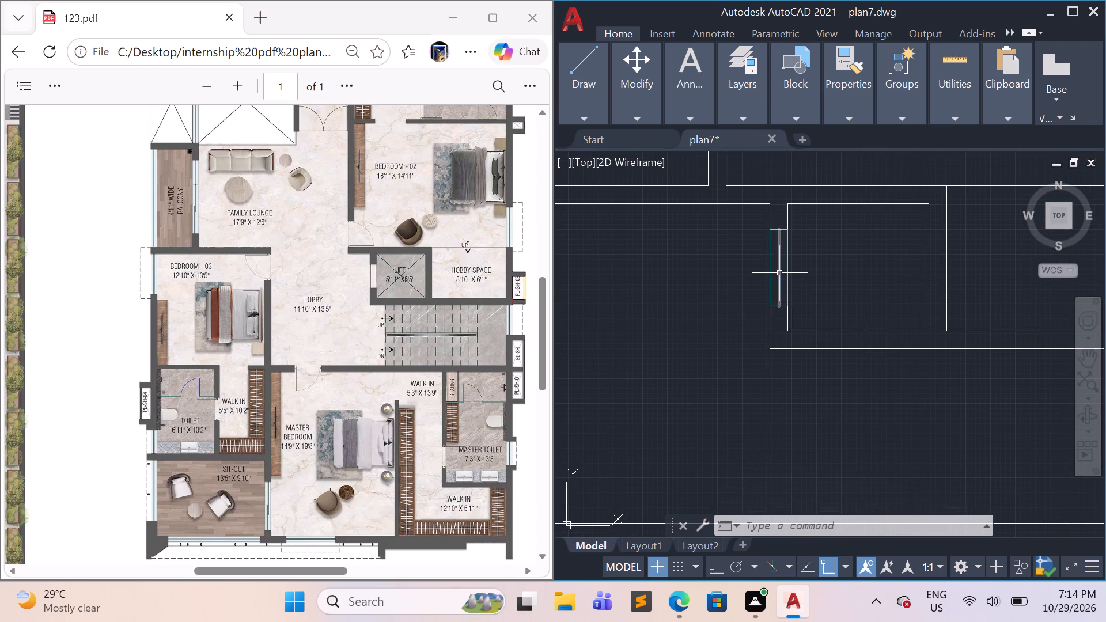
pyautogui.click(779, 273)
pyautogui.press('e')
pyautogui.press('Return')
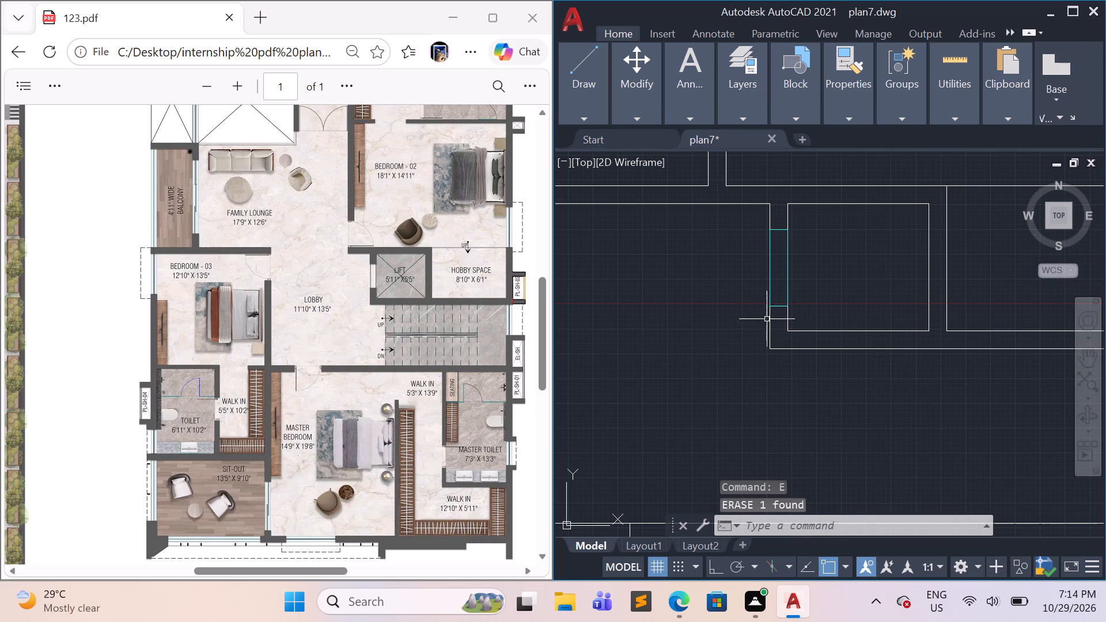
# Copy the master bedroom door about 10'-10" straight up into the lobby, using its hinge corner as base point.
pyautogui.scroll(-2, 767, 325)
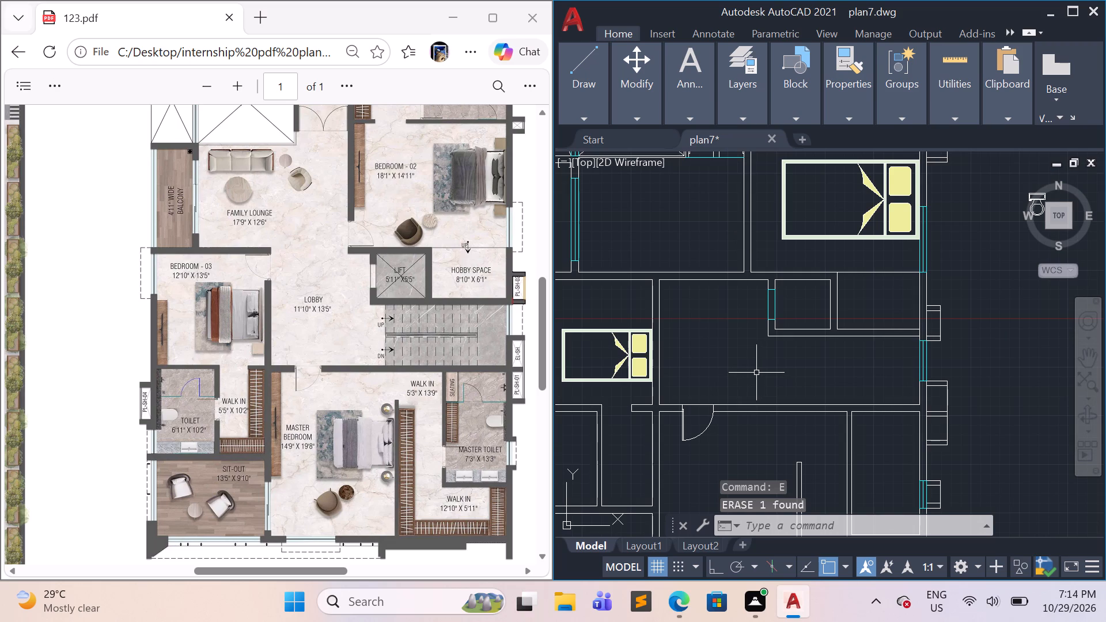
pyautogui.moveTo(756, 373); pyautogui.dragTo(718, 325, button='middle')
pyautogui.scroll(-1, 717, 325)
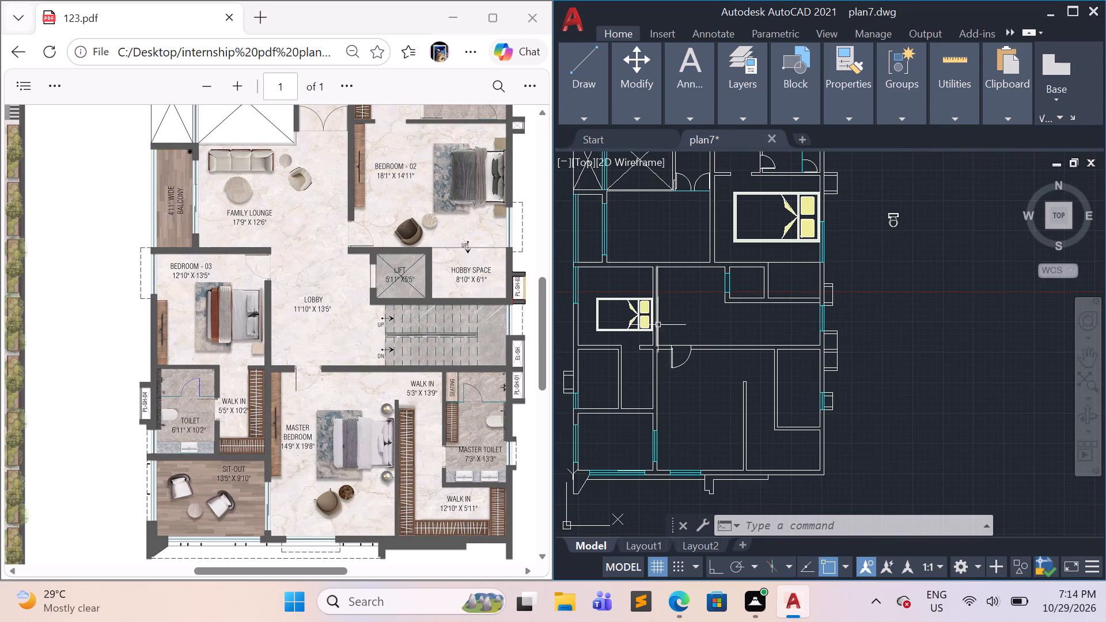
pyautogui.moveTo(688, 312); pyautogui.dragTo(715, 354, button='middle')
pyautogui.scroll(1, 715, 367)
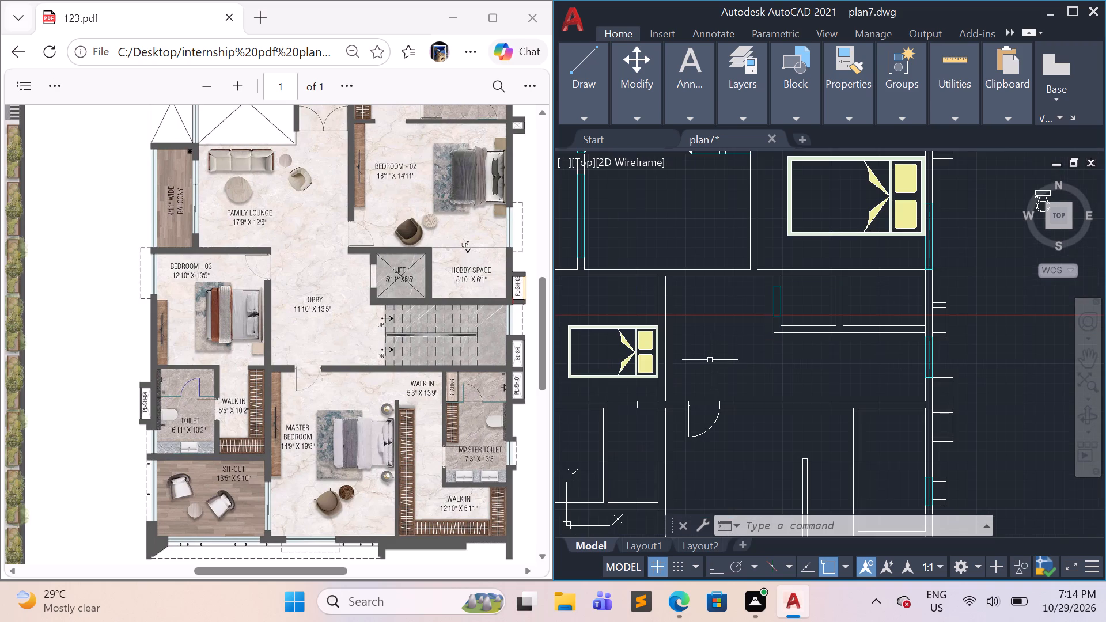
pyautogui.click(709, 424)
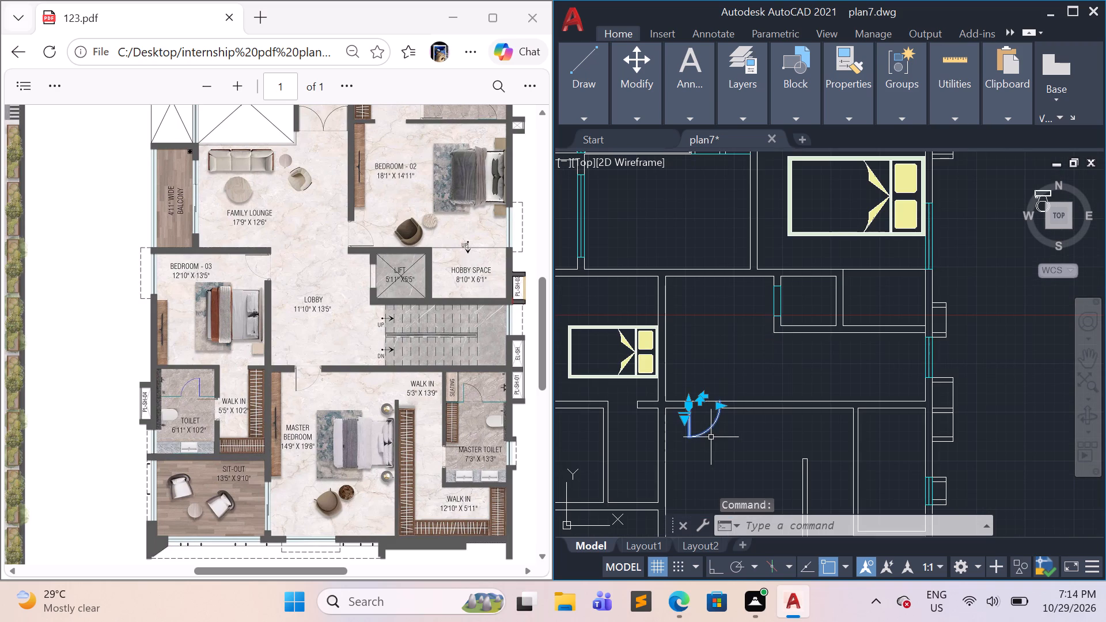
pyautogui.press('c')
pyautogui.press('o')
pyautogui.press('Return')
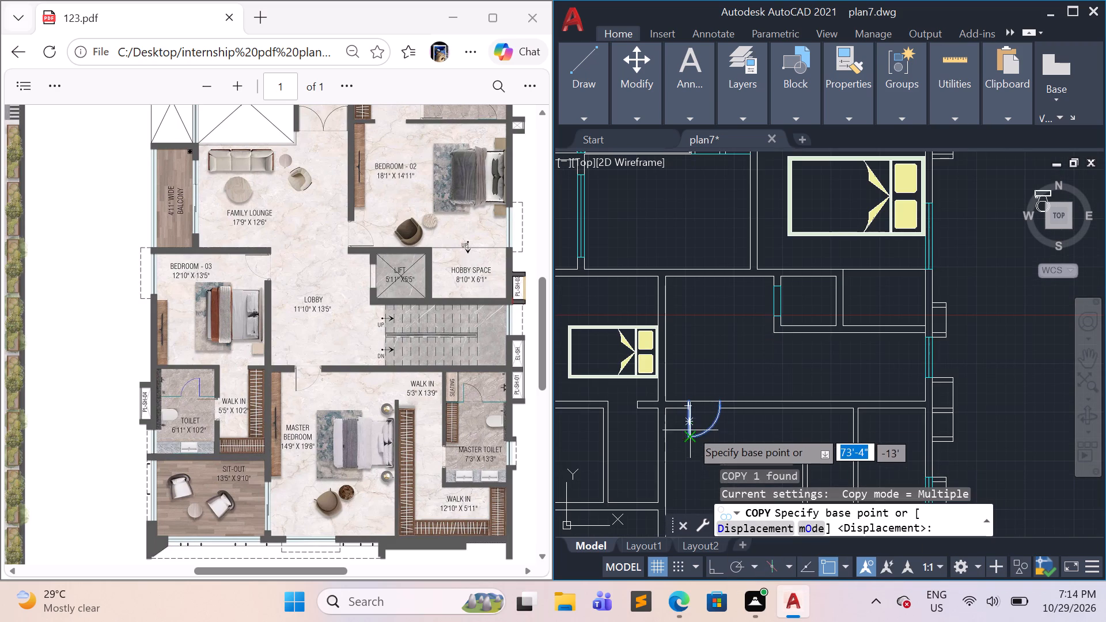
pyautogui.click(682, 397)
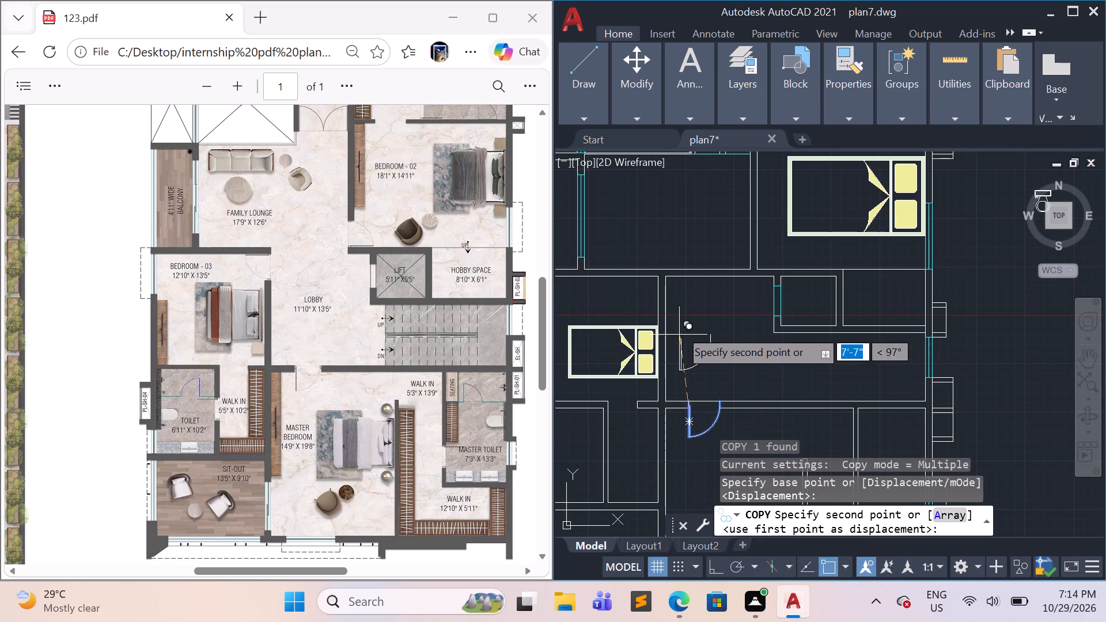
pyautogui.click(688, 301)
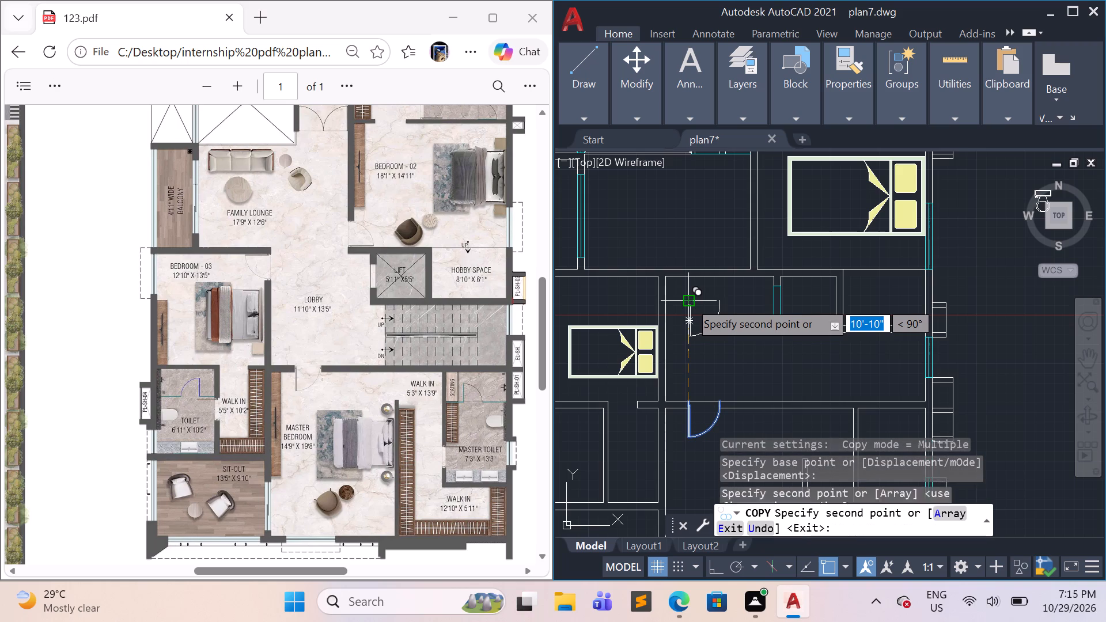
pyautogui.press('Escape')
pyautogui.press('Escape')
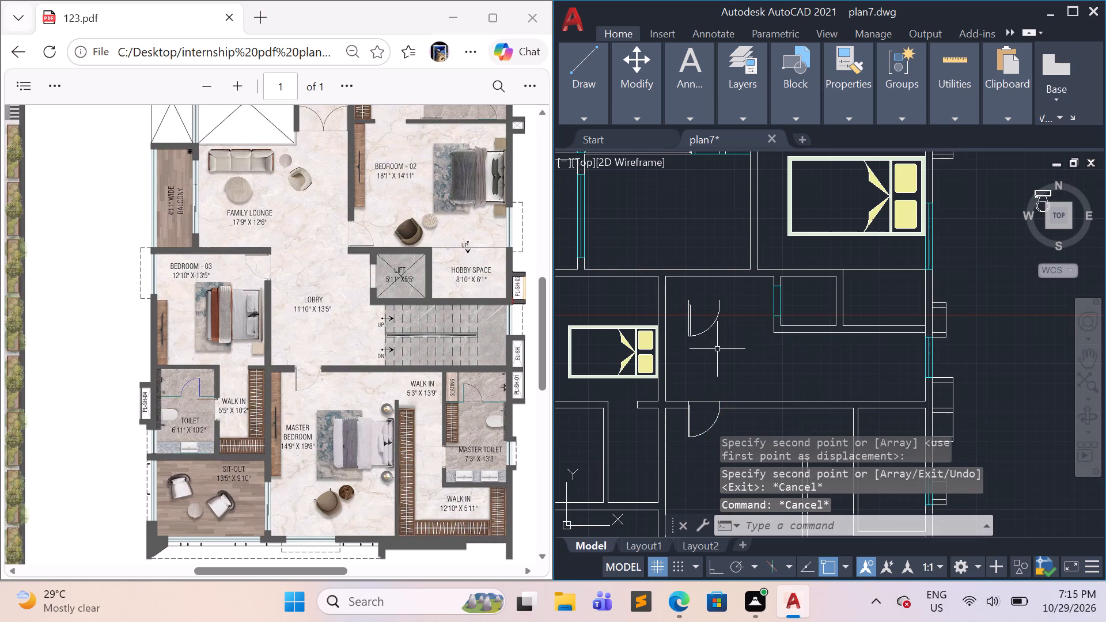
# Rotate the copied lobby door to 270° about its hinge corner so it swings toward Bedroom-03.
pyautogui.click(715, 342)
pyautogui.click(678, 302)
pyautogui.write('ro')
pyautogui.press('Return')
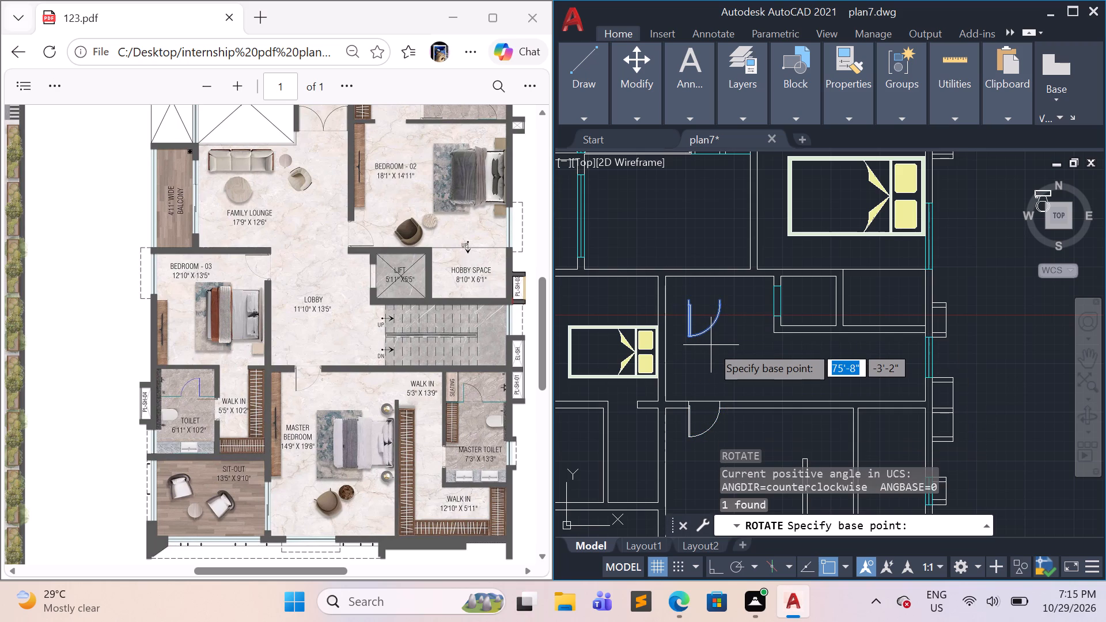
pyautogui.click(682, 297)
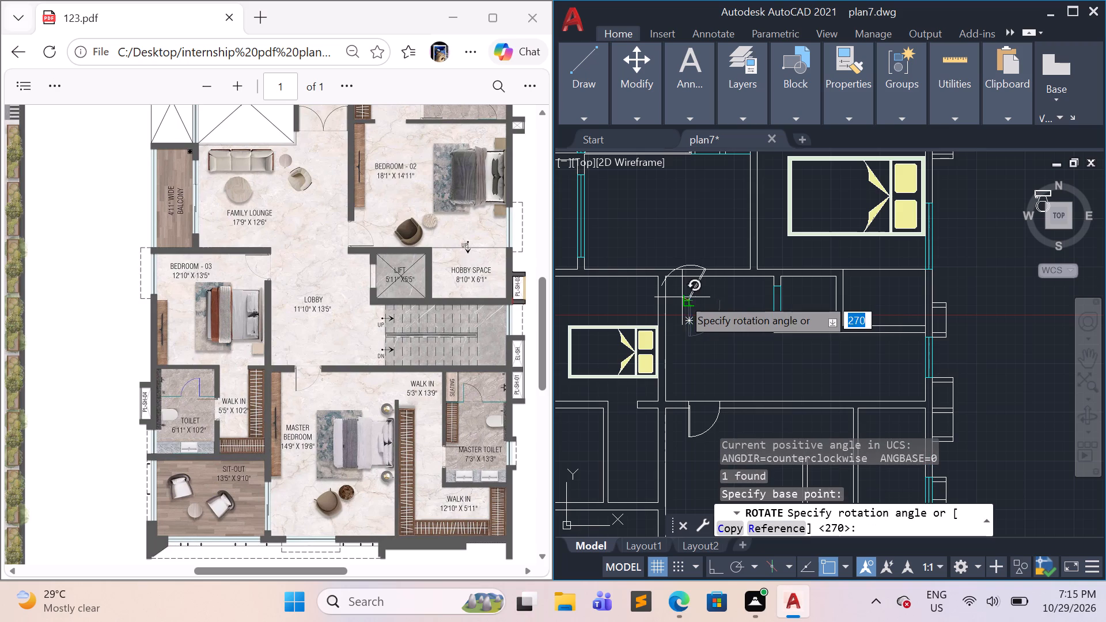
pyautogui.click(687, 371)
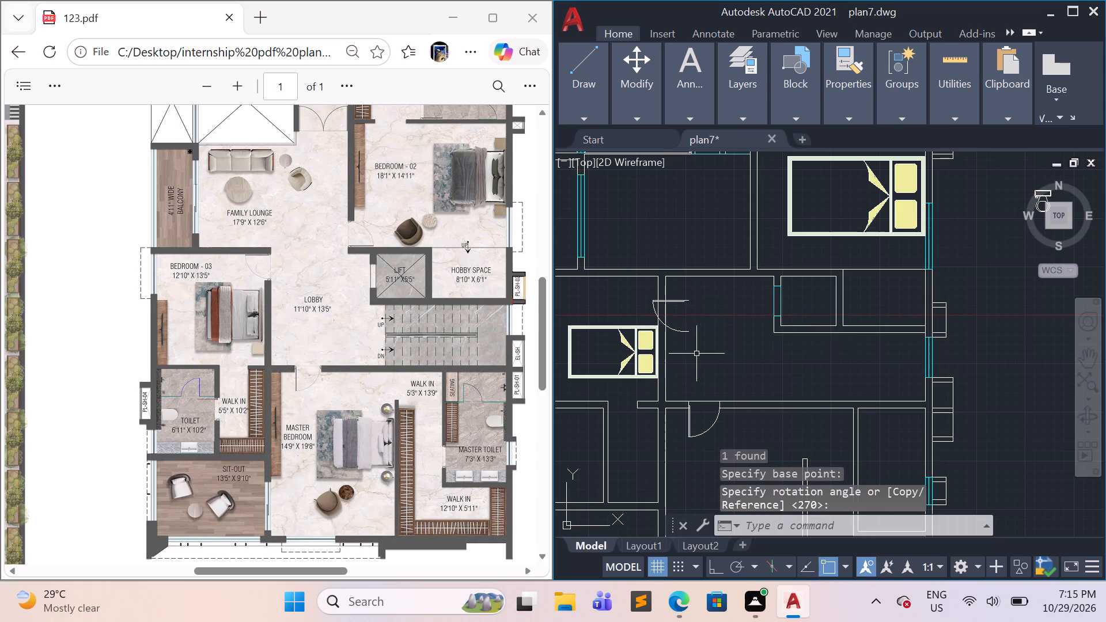
# Move the rotated door by its hinge corner onto the wall between Bedroom-03 and the lobby, near the room's upper corner.
pyautogui.click(692, 349)
pyautogui.click(679, 304)
pyautogui.press('m')
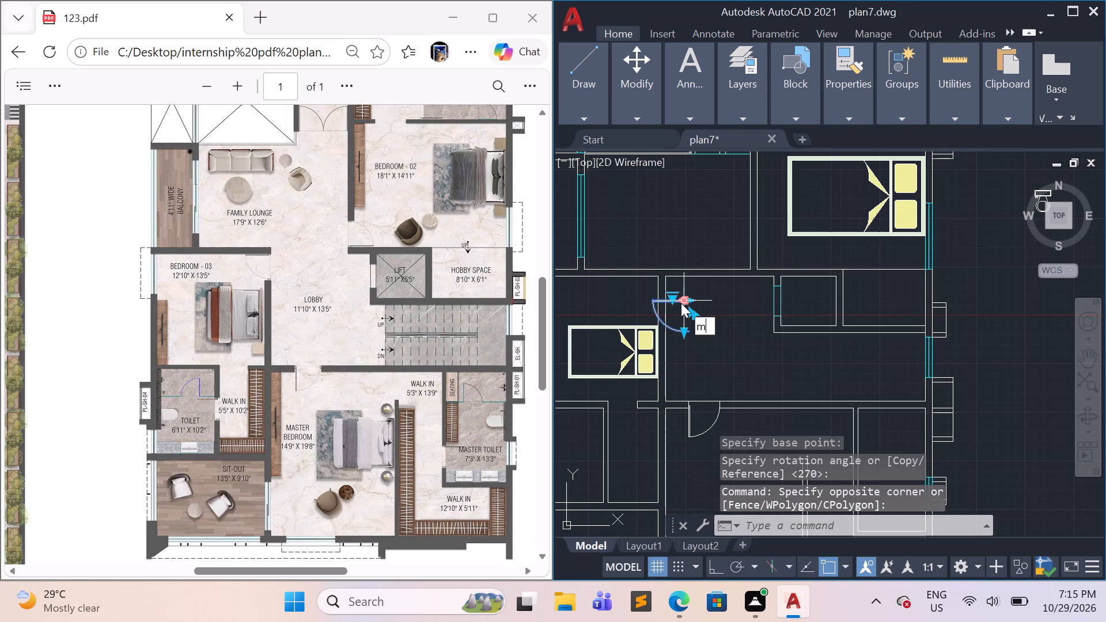
pyautogui.press('Return')
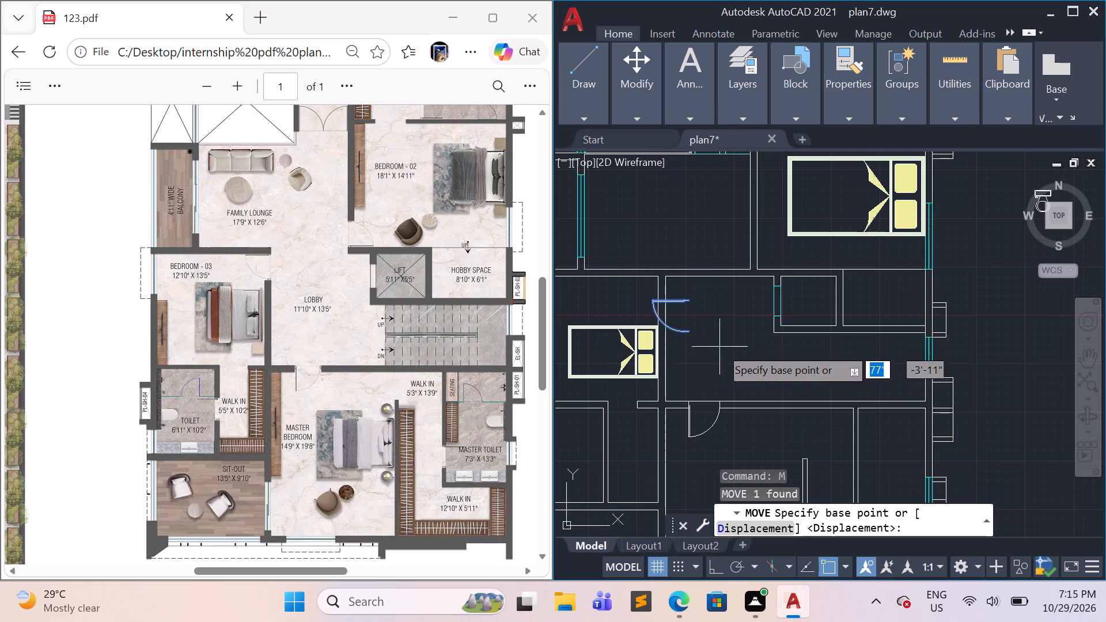
pyautogui.click(692, 299)
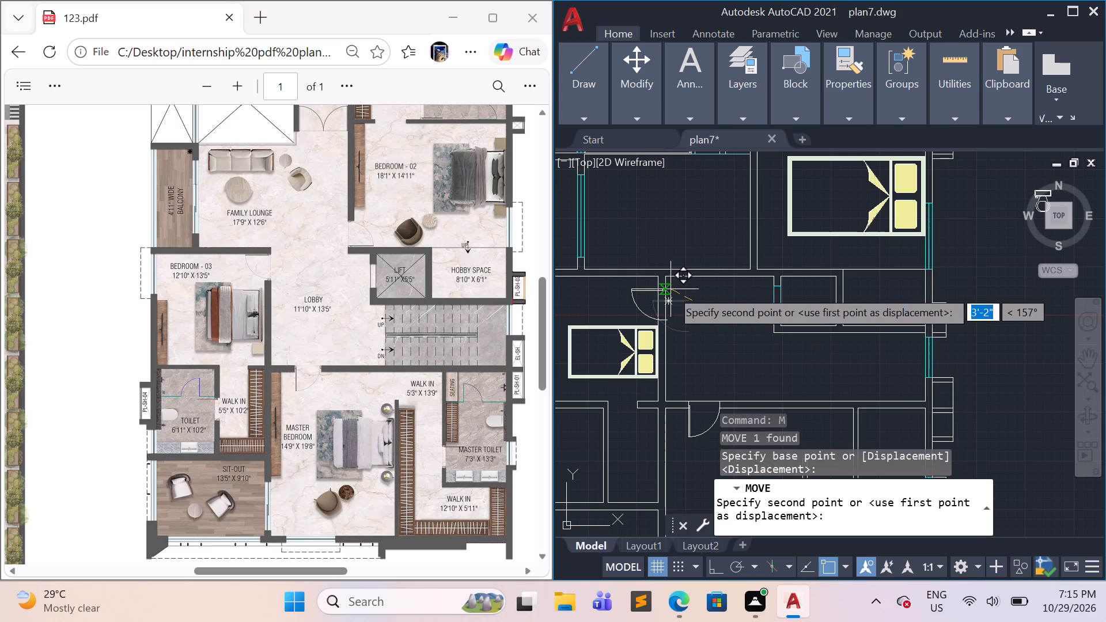
pyautogui.click(665, 289)
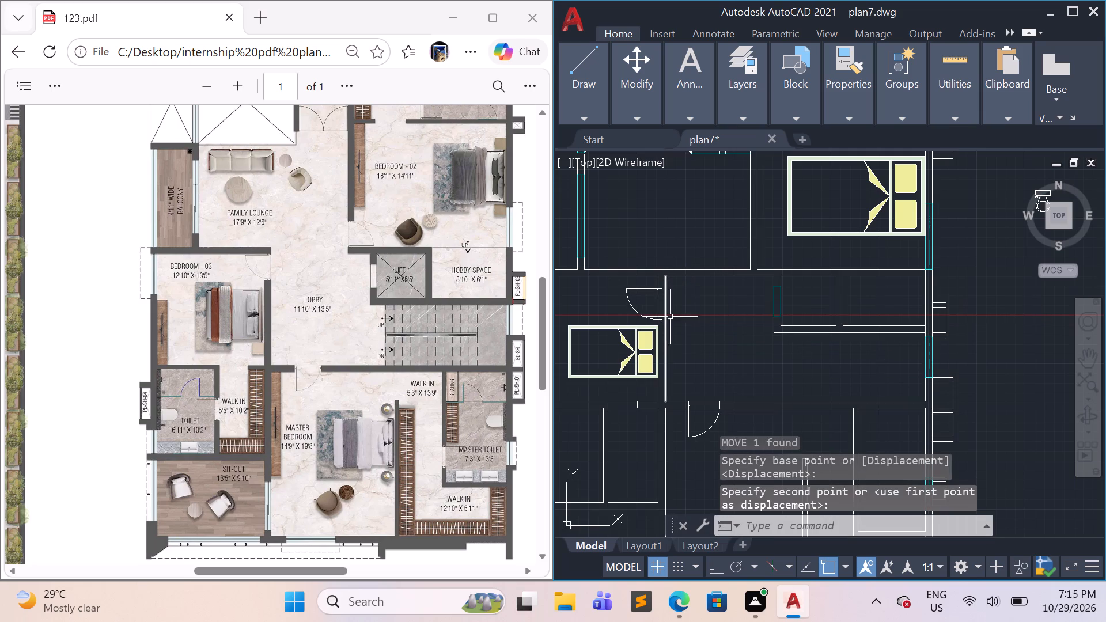
# Shift the Bedroom-03 door sideways so its jamb end sits on the lobby-side face of the wall.
pyautogui.scroll(2, 666, 322)
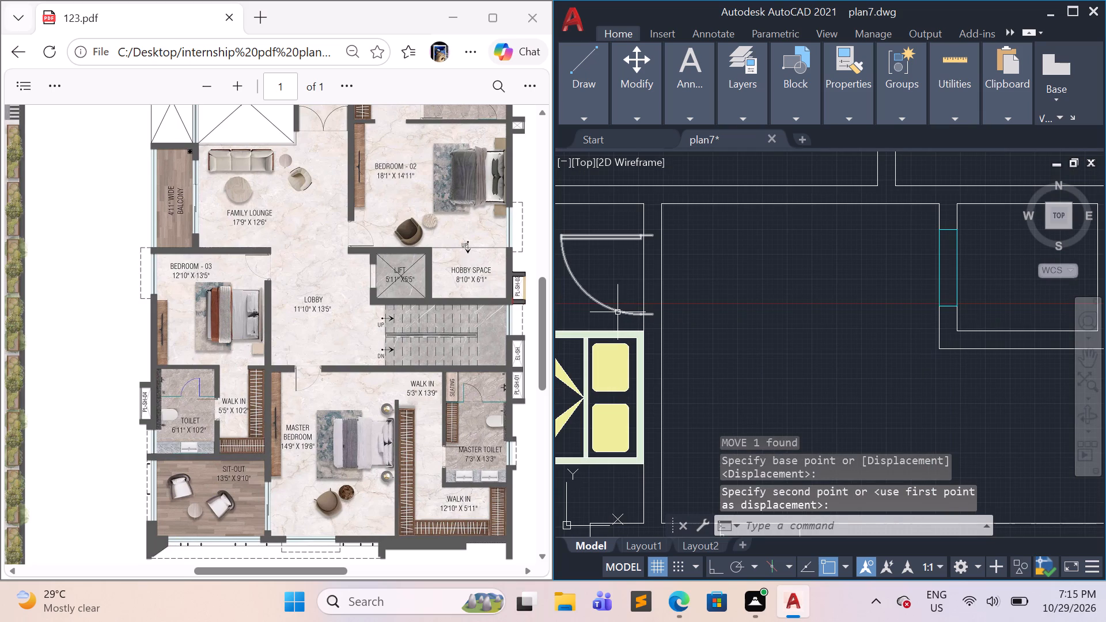
pyautogui.click(617, 313)
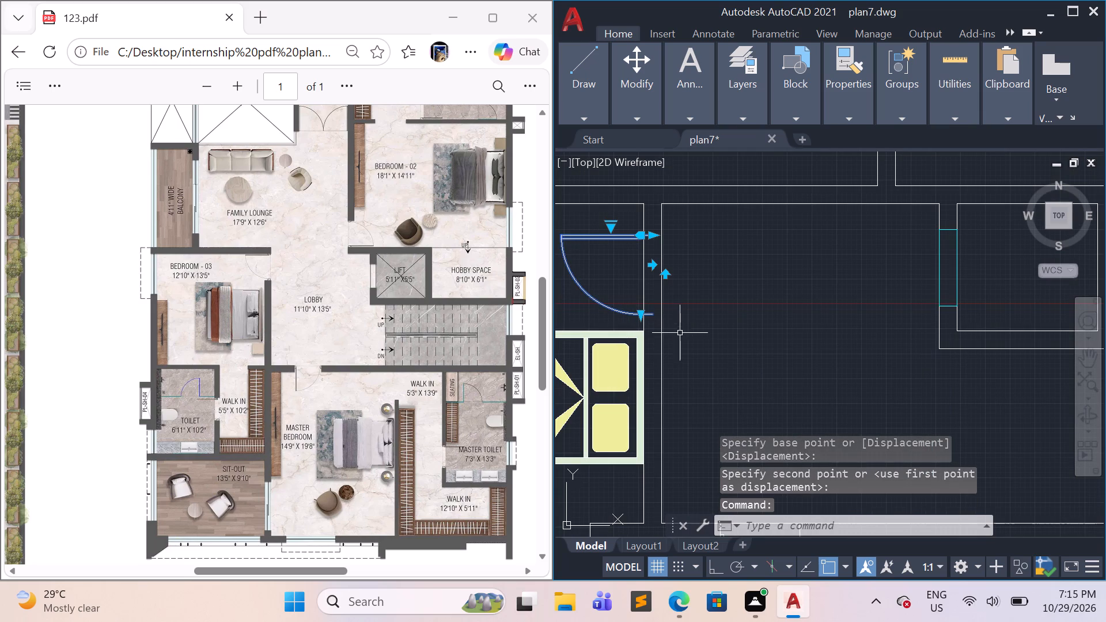
pyautogui.press('m')
pyautogui.press('Return')
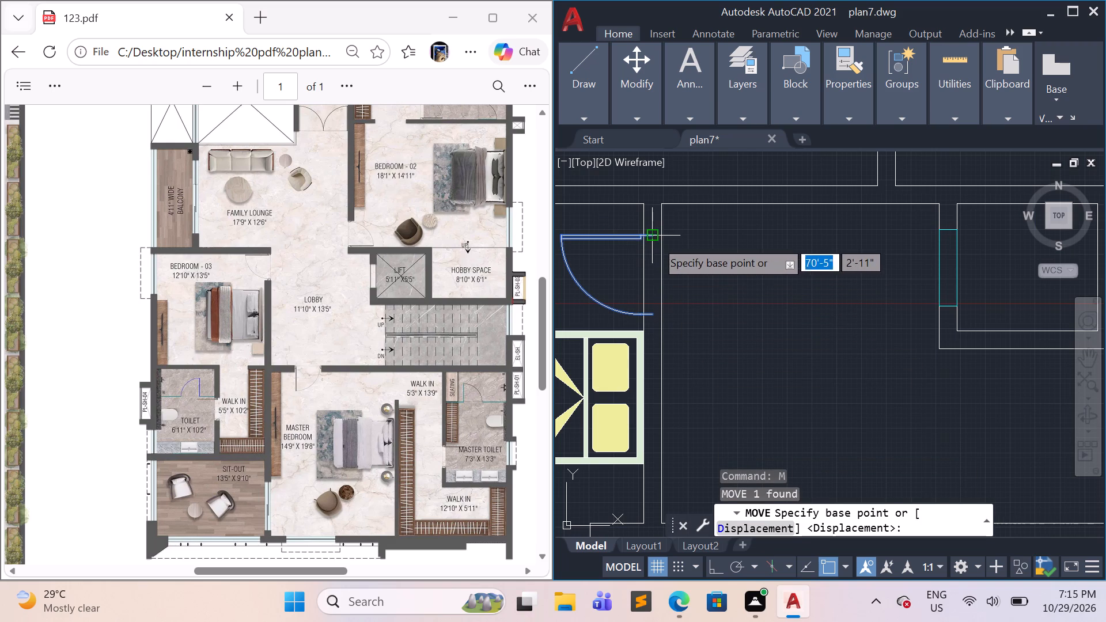
pyautogui.click(655, 238)
pyautogui.click(660, 234)
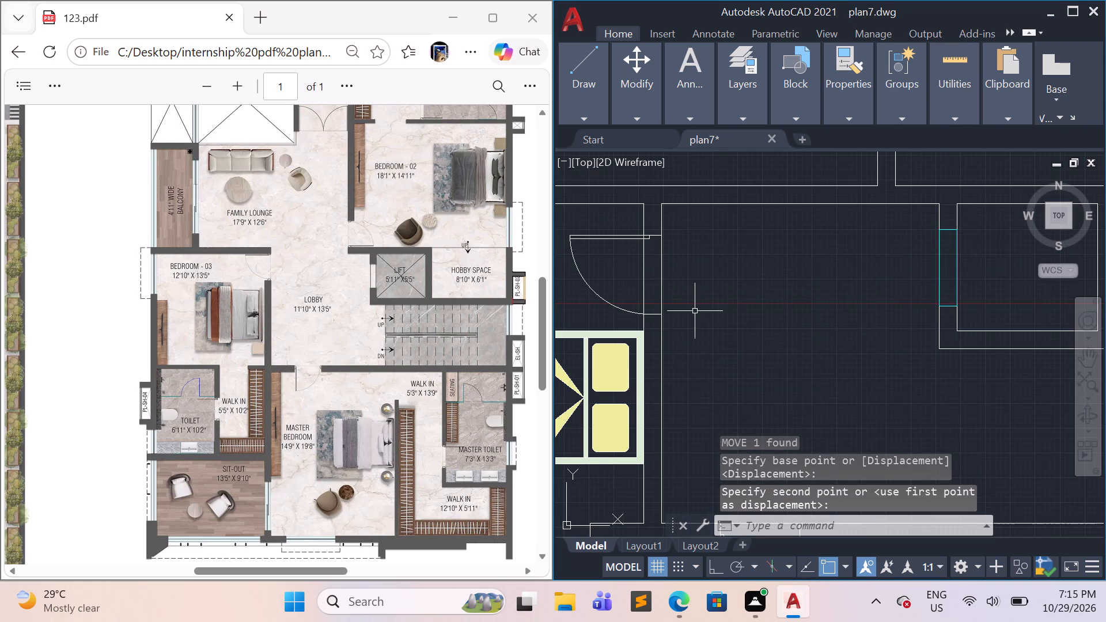
# Trim the bedroom-side wall line across the opening of the Bedroom-03 door.
pyautogui.press('Escape')
pyautogui.press('Escape')
pyautogui.press('t')
pyautogui.press('r')
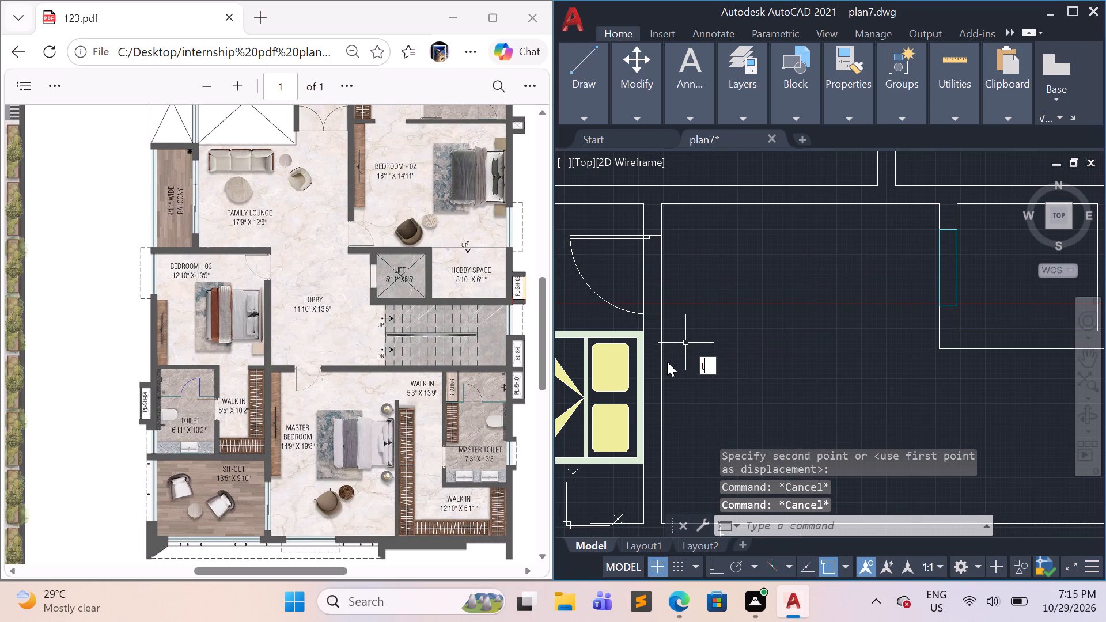
pyautogui.press('Return')
pyautogui.click(638, 271)
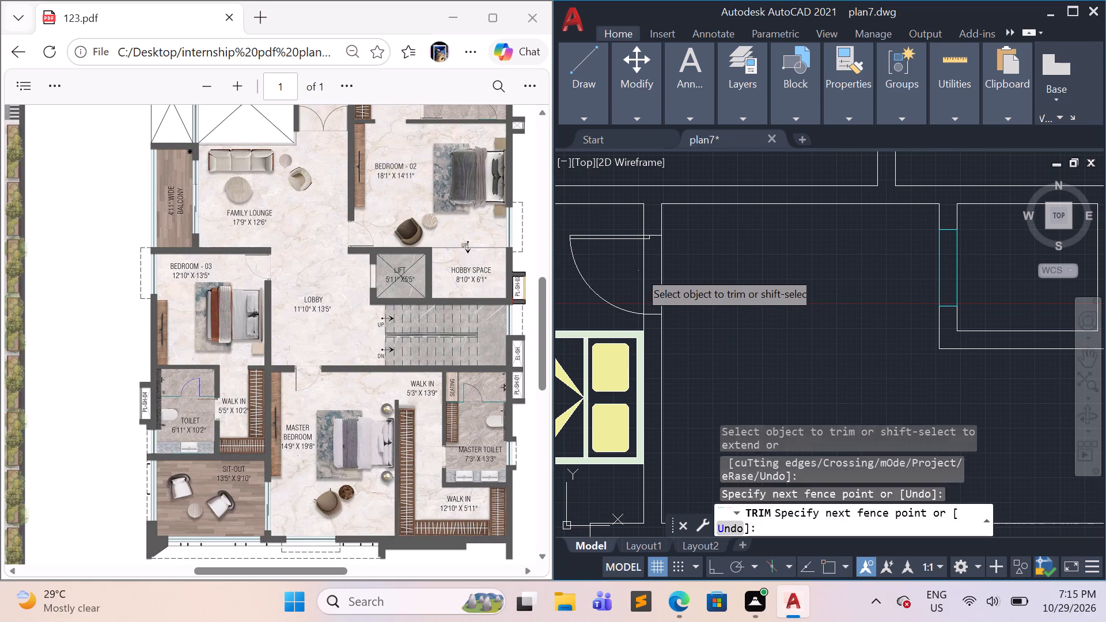
pyautogui.click(648, 275)
pyautogui.scroll(-3, 660, 305)
pyautogui.press('Escape')
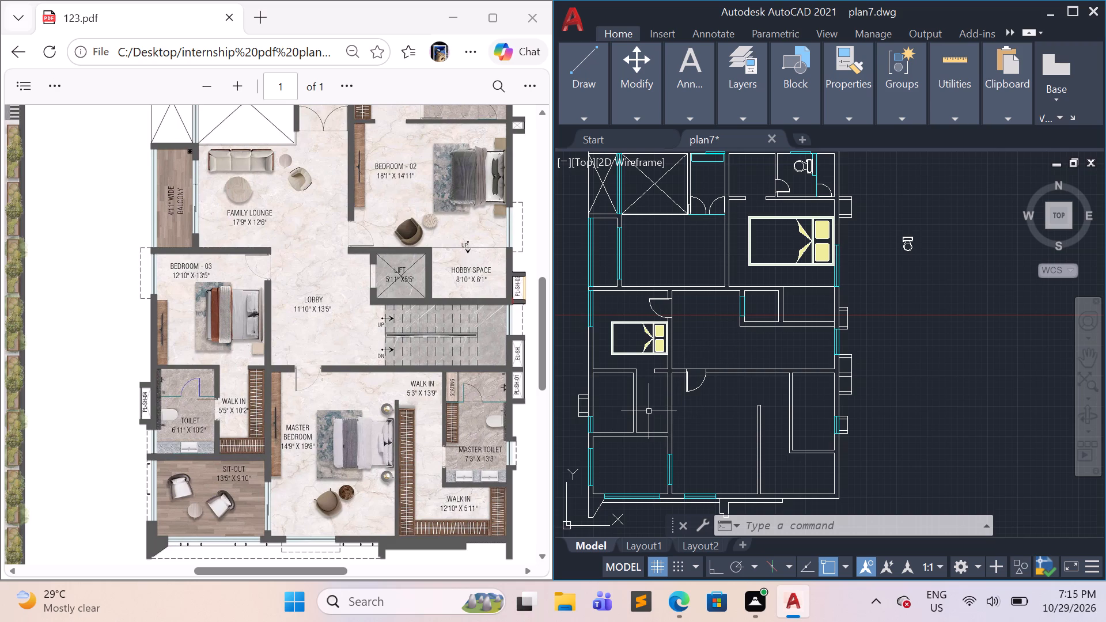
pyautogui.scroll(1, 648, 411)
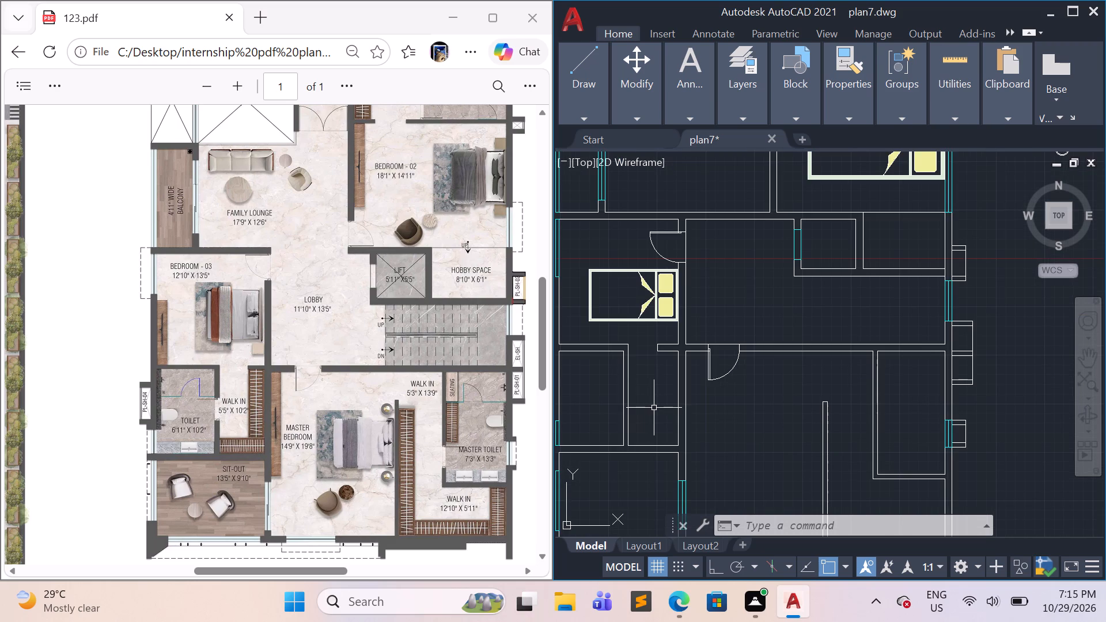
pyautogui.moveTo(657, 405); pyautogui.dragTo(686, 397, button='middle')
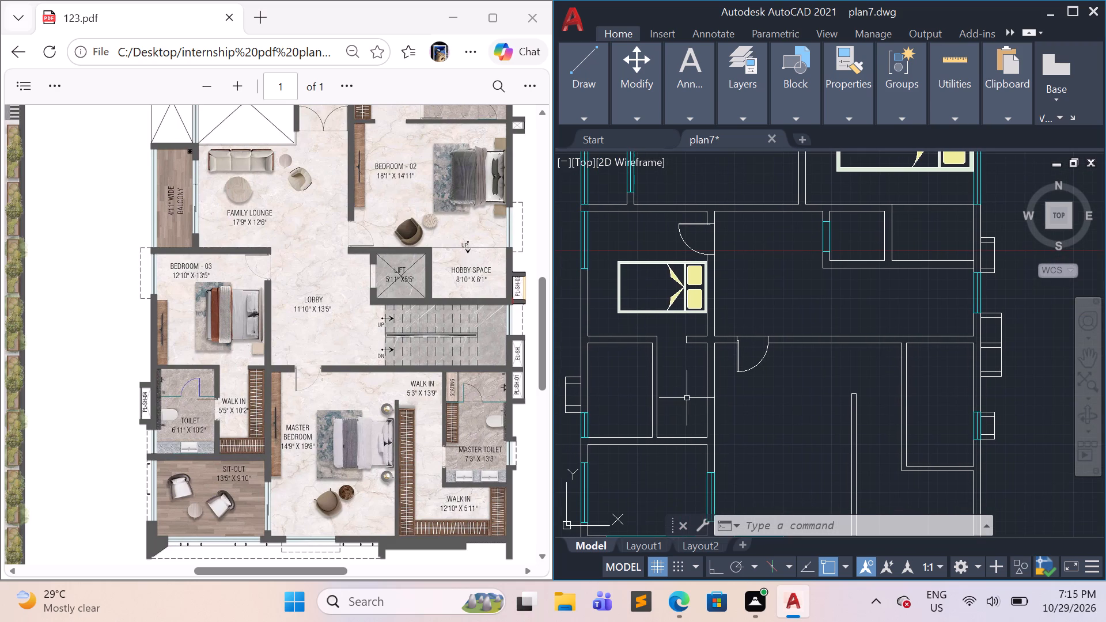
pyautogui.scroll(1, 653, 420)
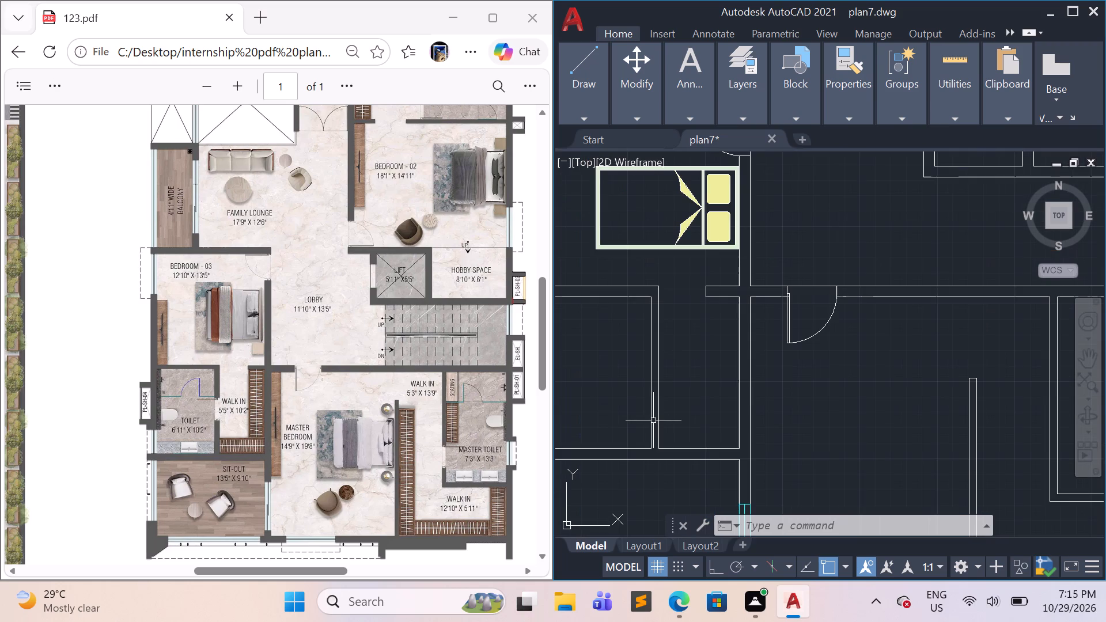
# Copy the WC symbol from beside the plan into the upper part of the Bedroom-03 toilet.
pyautogui.scroll(-1, 653, 420)
pyautogui.scroll(-1, 777, 339)
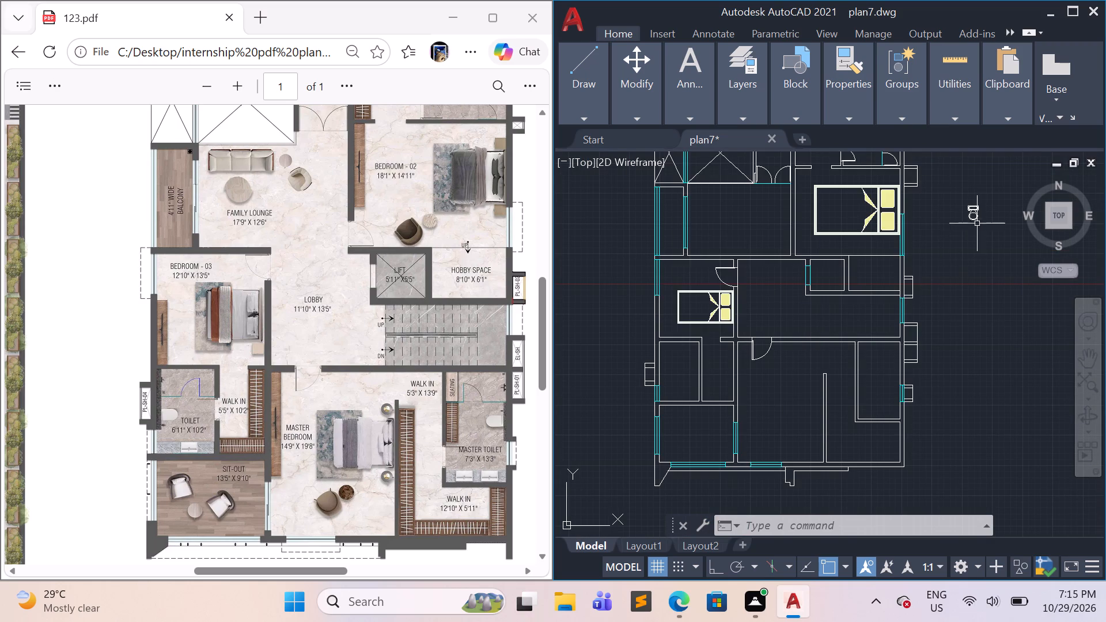
pyautogui.click(979, 222)
pyautogui.click(956, 199)
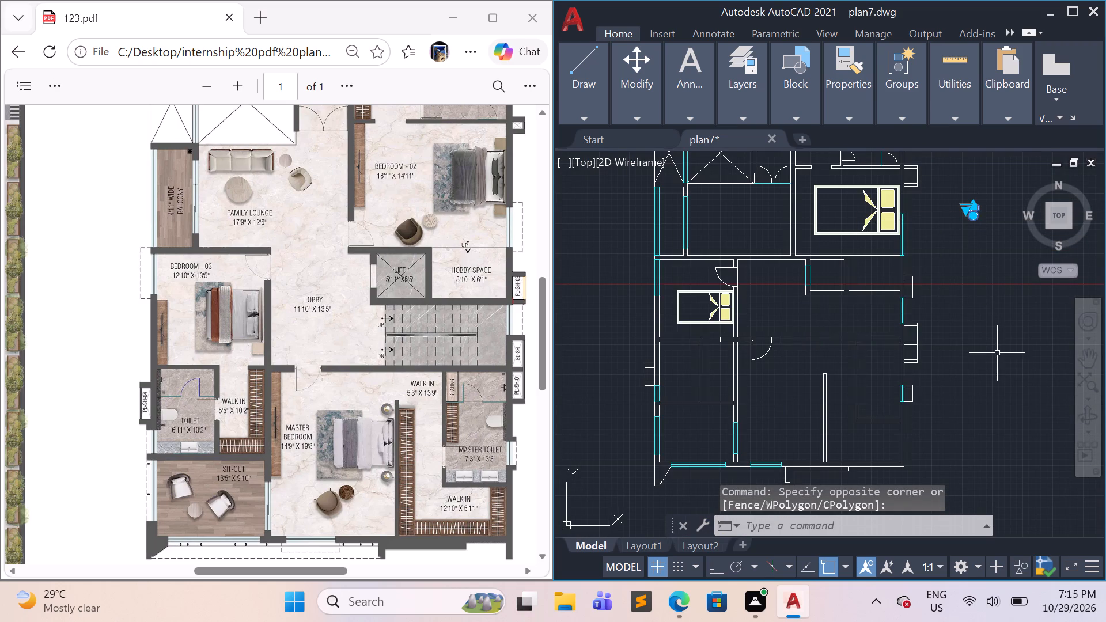
pyautogui.press('c')
pyautogui.press('o')
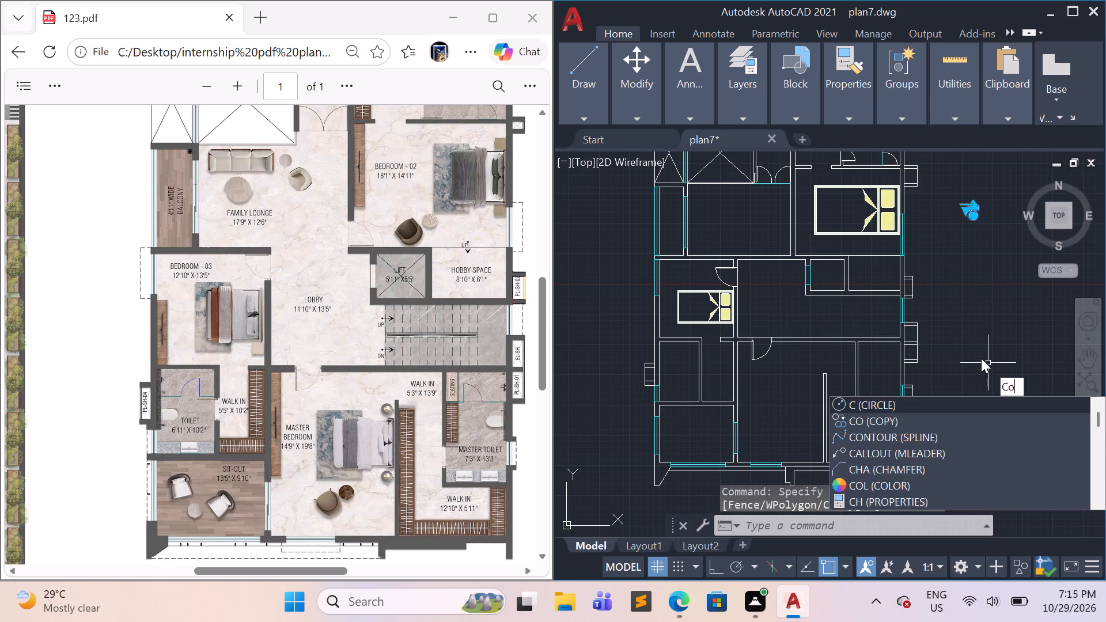
pyautogui.press('Return')
pyautogui.click(969, 218)
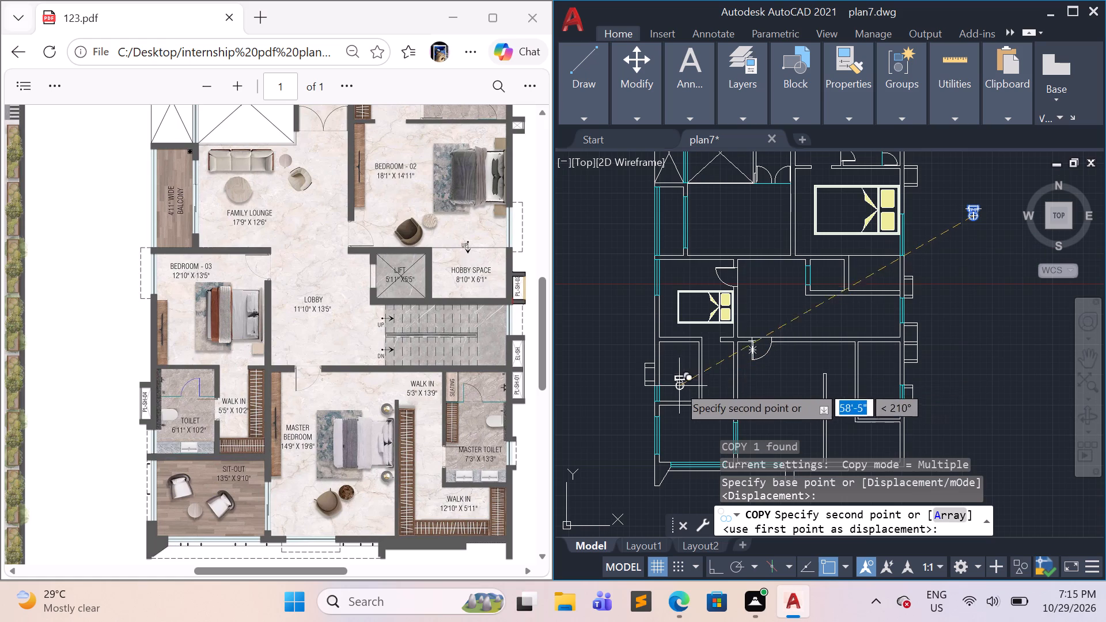
pyautogui.click(671, 372)
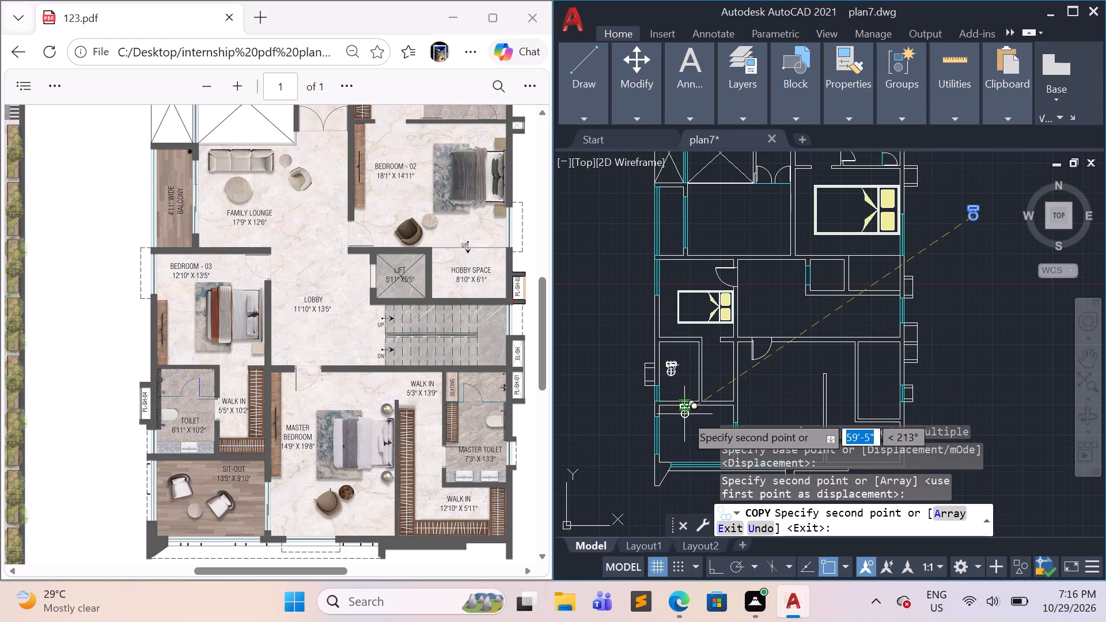
pyautogui.press('Escape')
# Draw a rectangle across the wall between the Bedroom-03 toilet and its walk-in to mark the door opening.
pyautogui.scroll(2, 698, 393)
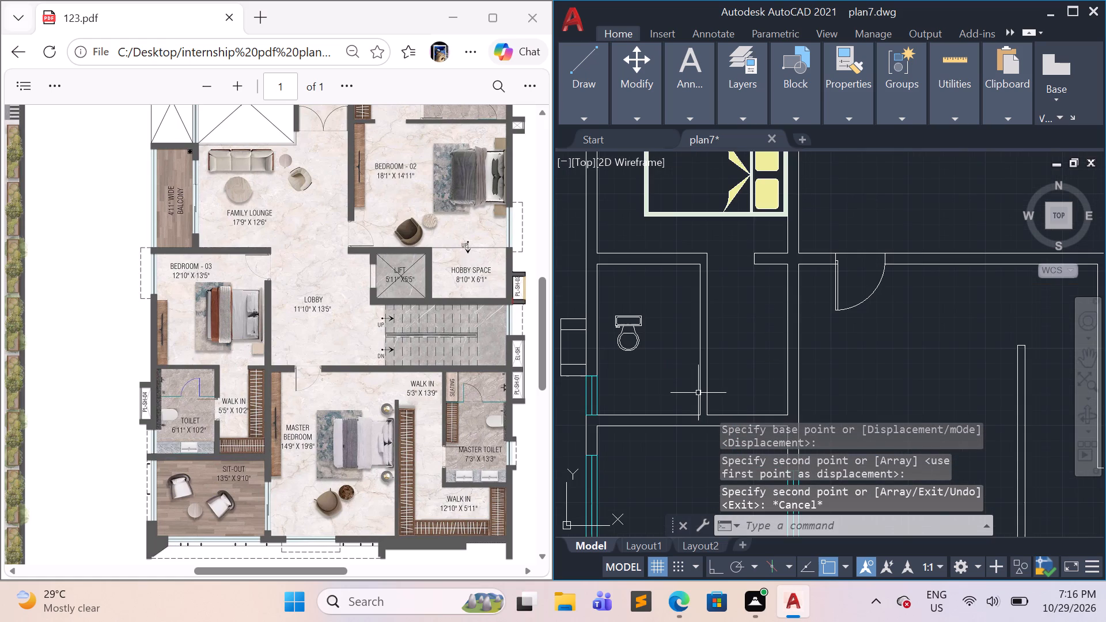
pyautogui.scroll(1, 639, 414)
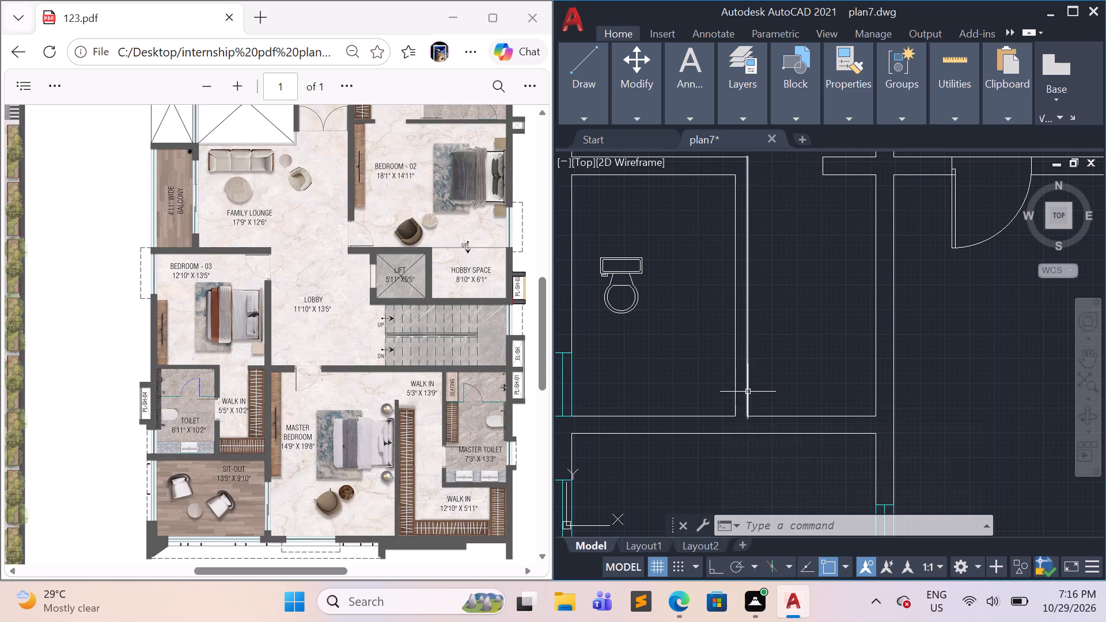
pyautogui.write('re')
pyautogui.press('c')
pyautogui.press('Return')
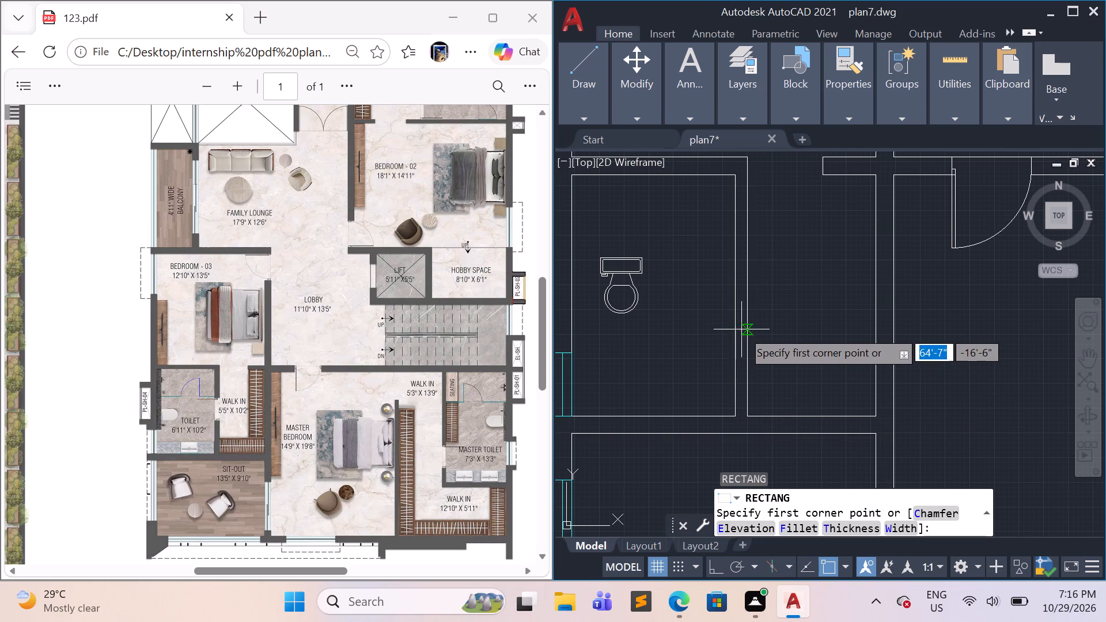
pyautogui.click(744, 327)
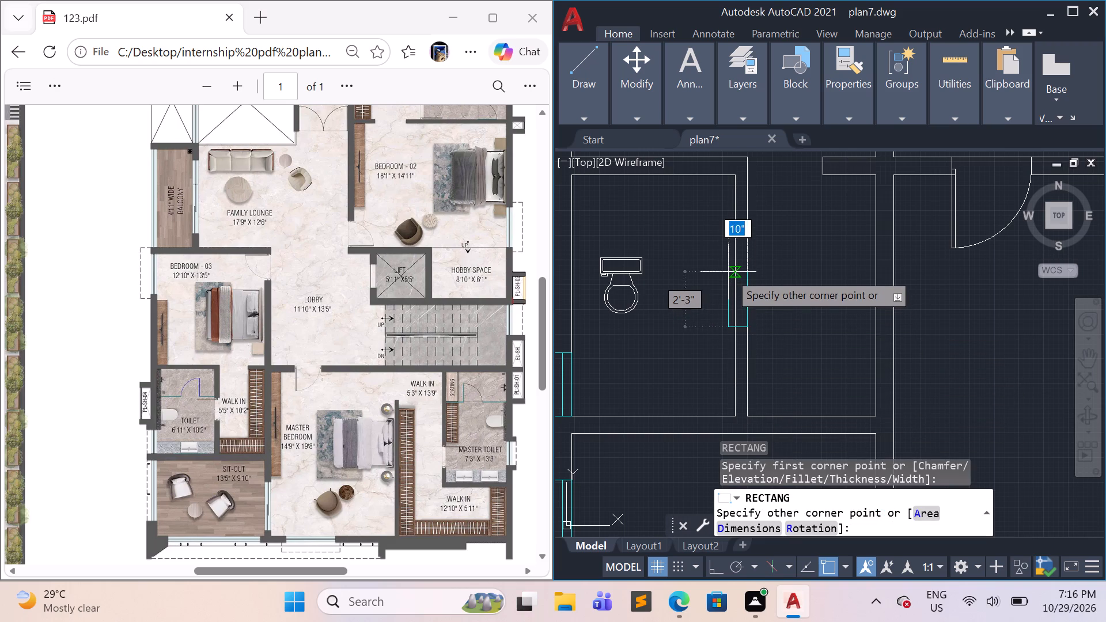
pyautogui.click(734, 261)
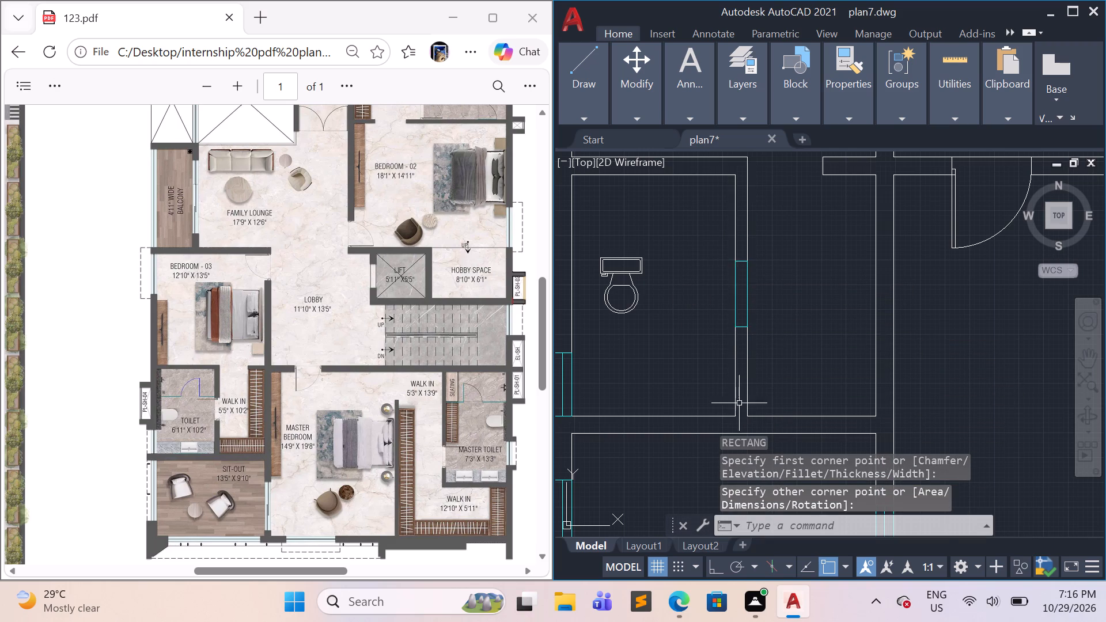
pyautogui.press('Escape')
pyautogui.press('Escape')
pyautogui.press('Escape')
pyautogui.press('Escape')
pyautogui.press('Escape')
pyautogui.press('Escape')
pyautogui.press('Escape')
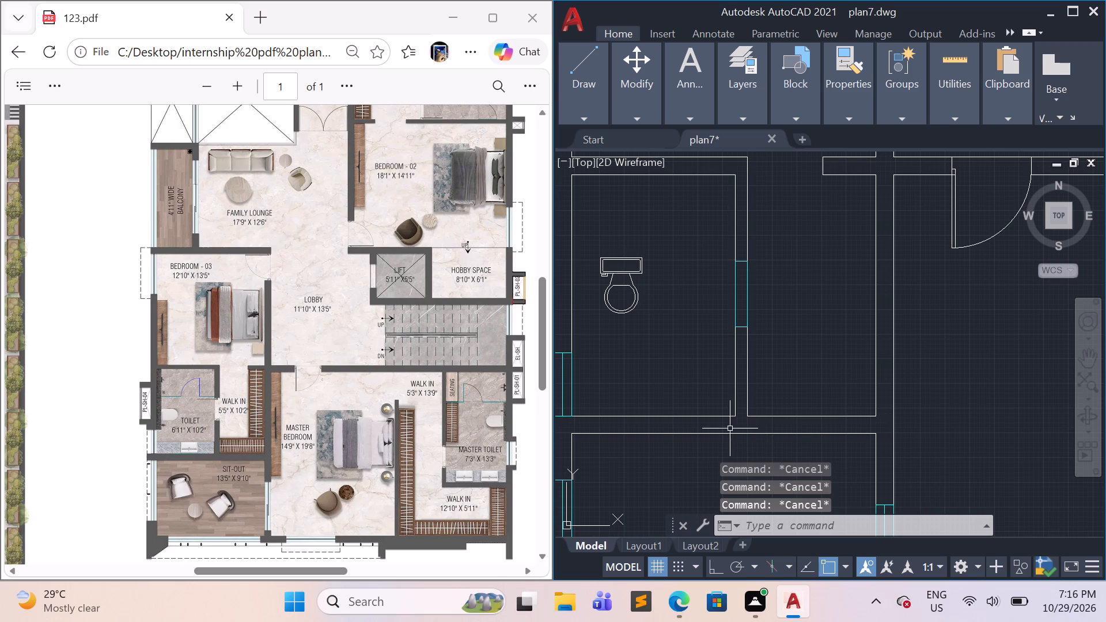
# Trim the wall lines and rectangle sides between the ends of the toilet door opening.
pyautogui.press('t')
pyautogui.press('r')
pyautogui.press('Return')
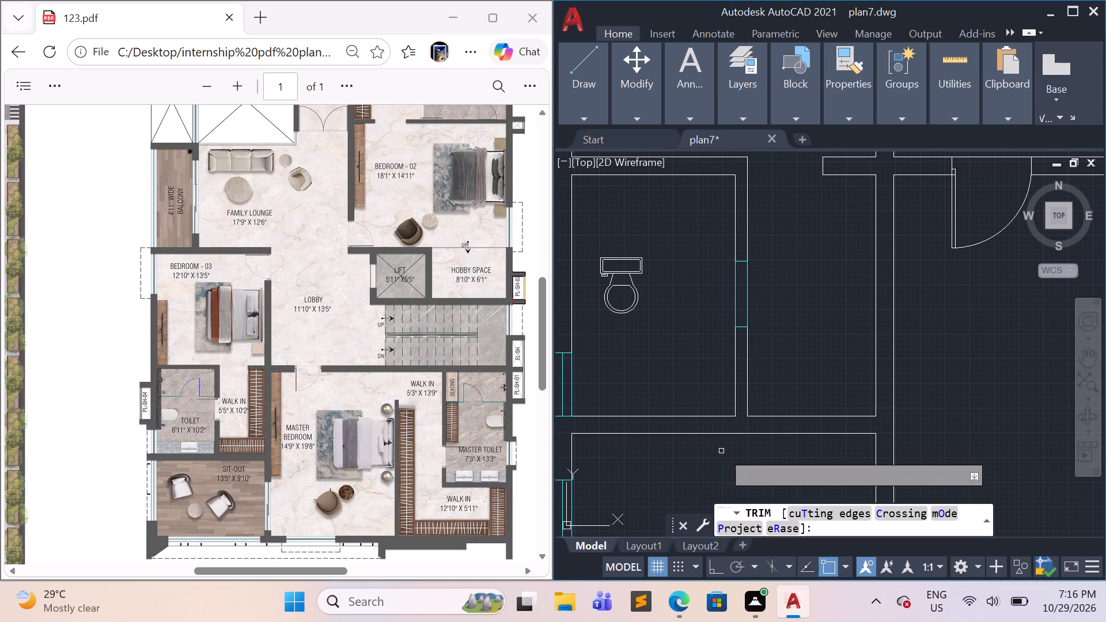
pyautogui.moveTo(719, 290); pyautogui.dragTo(758, 295)
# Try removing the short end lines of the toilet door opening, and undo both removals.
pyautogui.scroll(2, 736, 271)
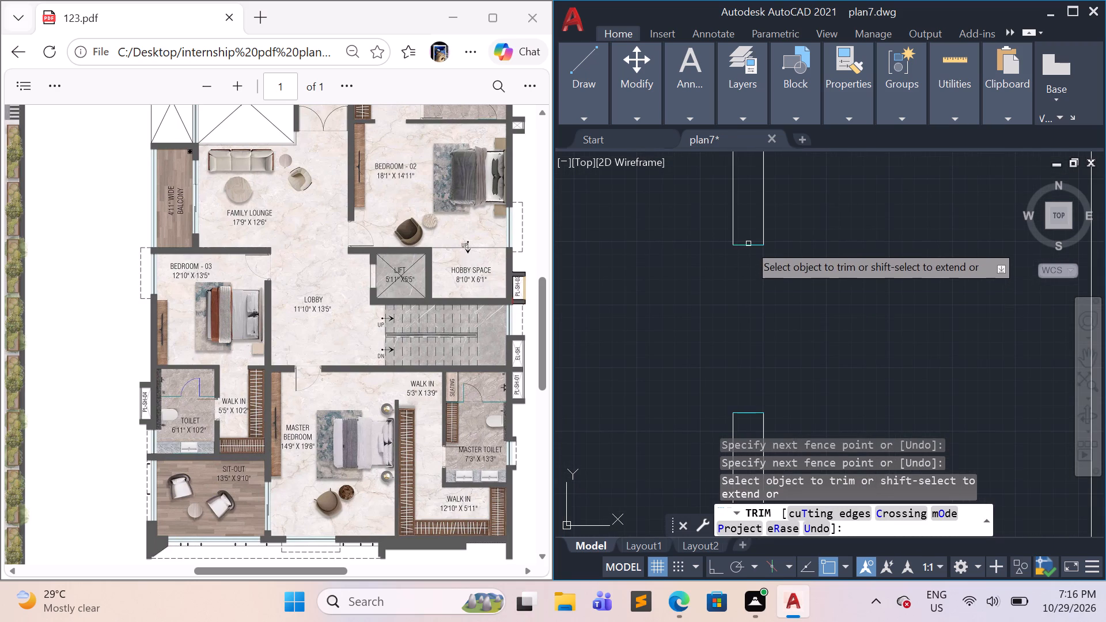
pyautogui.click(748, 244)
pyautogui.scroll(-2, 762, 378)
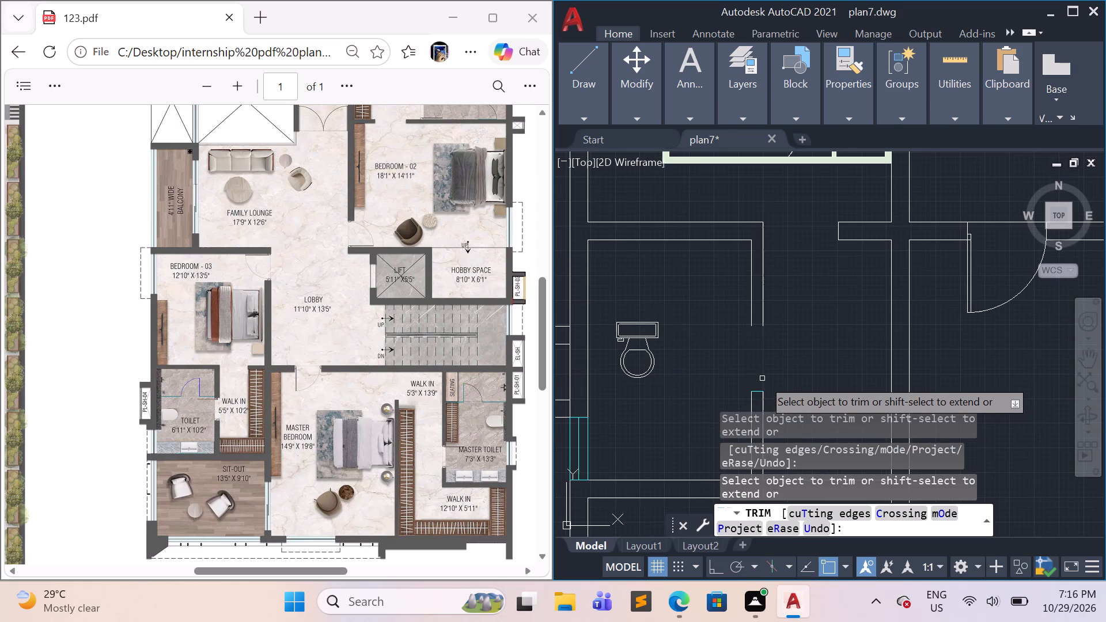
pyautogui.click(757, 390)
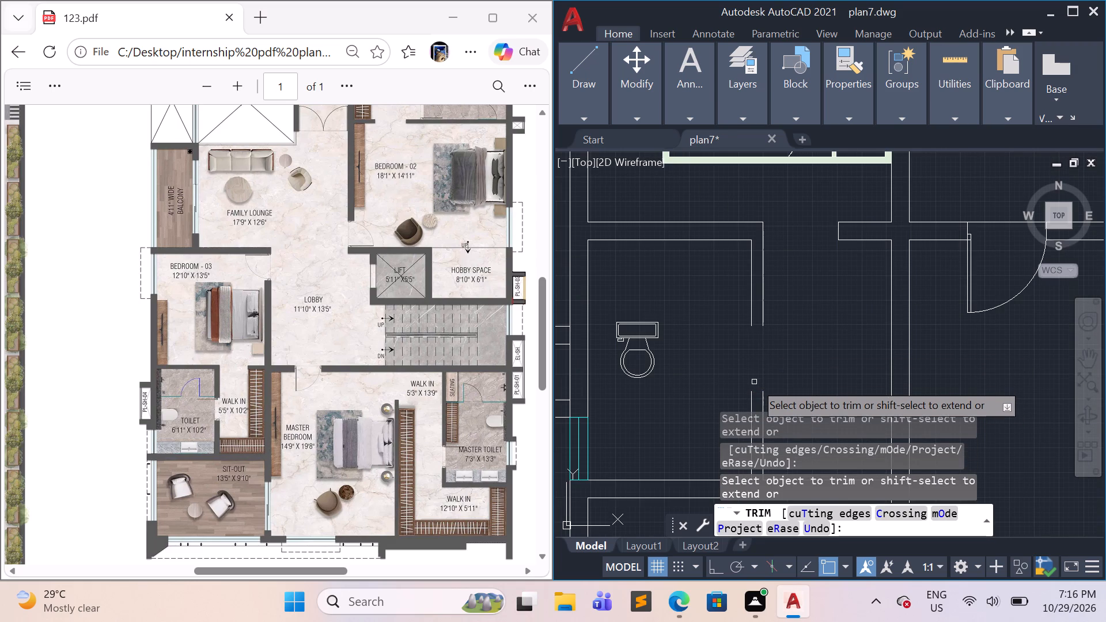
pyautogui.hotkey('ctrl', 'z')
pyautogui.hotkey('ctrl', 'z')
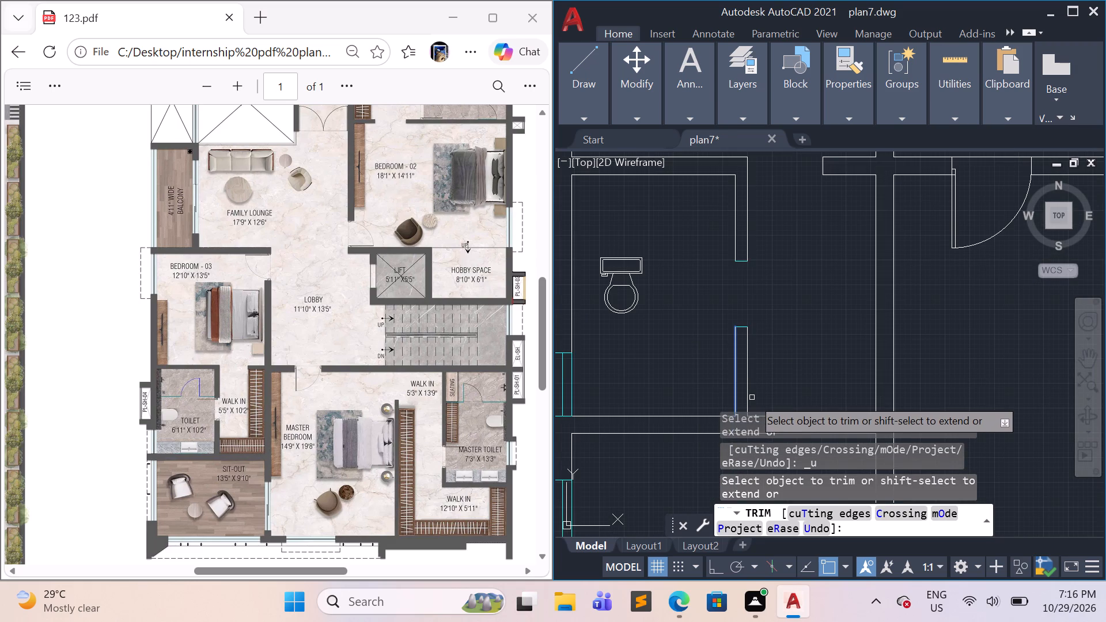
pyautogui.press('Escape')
# Rotate the WC symbol a quarter turn about its bowl so the tank faces the outer wall.
pyautogui.scroll(-1, 725, 385)
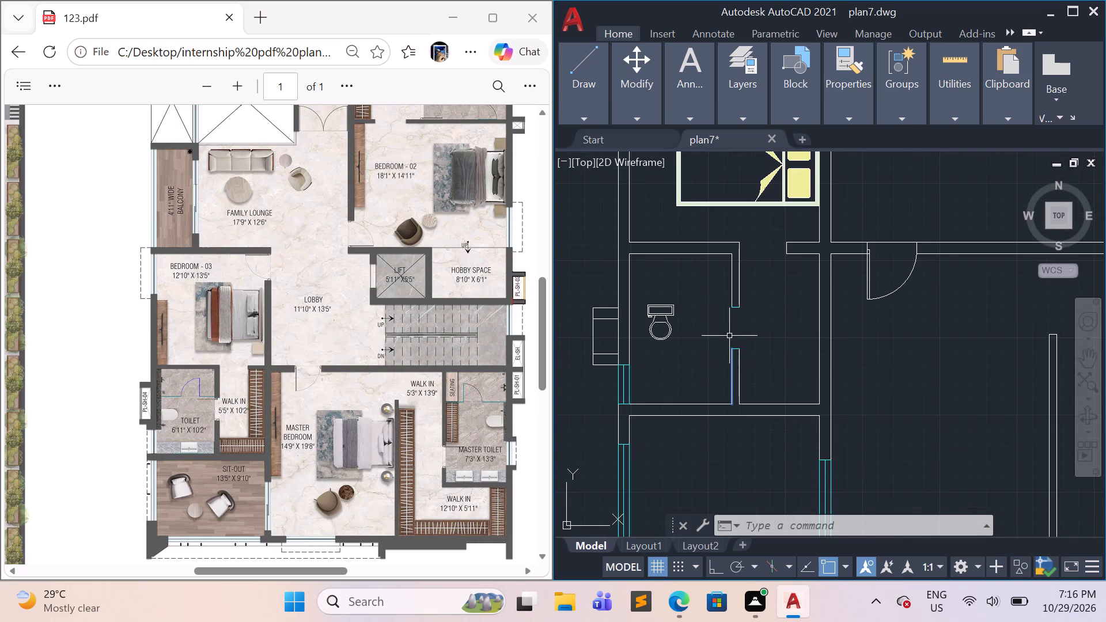
pyautogui.click(690, 353)
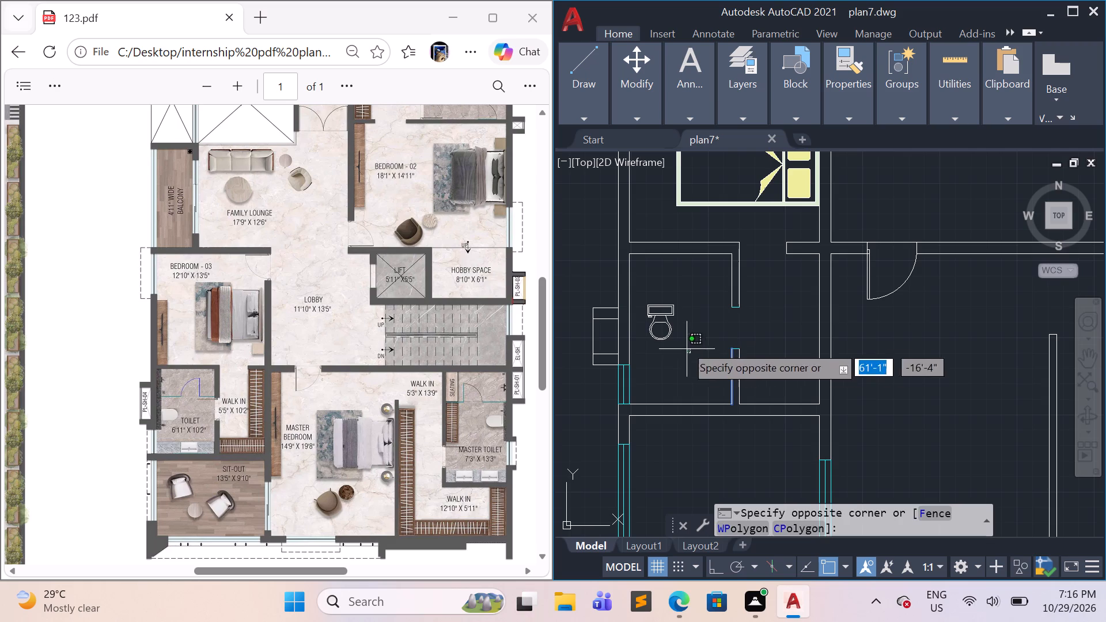
pyautogui.click(649, 304)
pyautogui.write('ro')
pyautogui.press('Return')
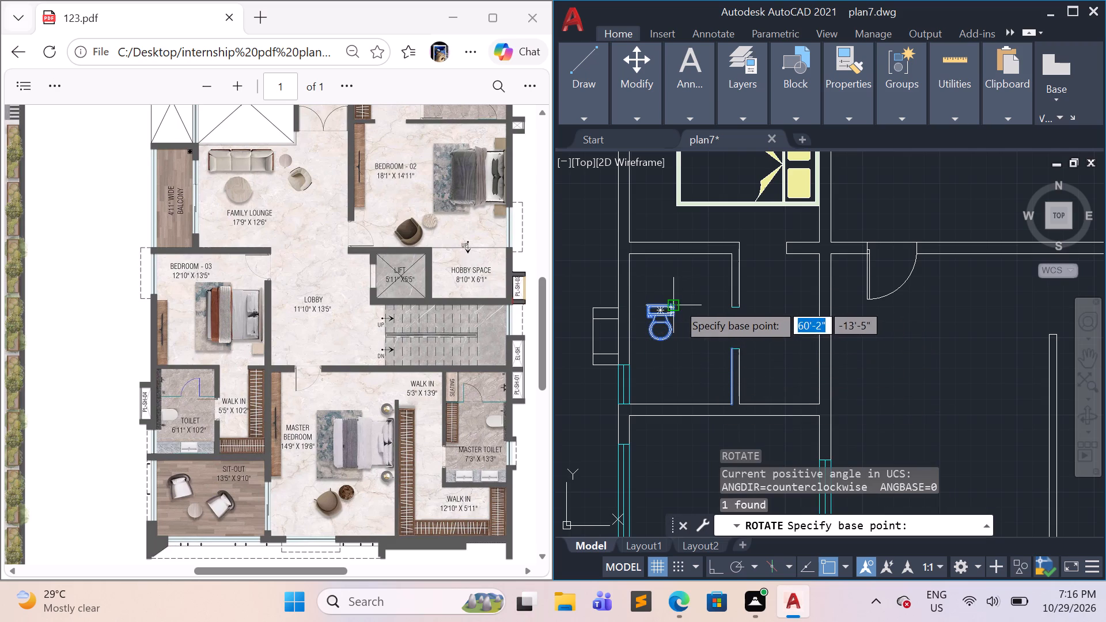
pyautogui.click(659, 333)
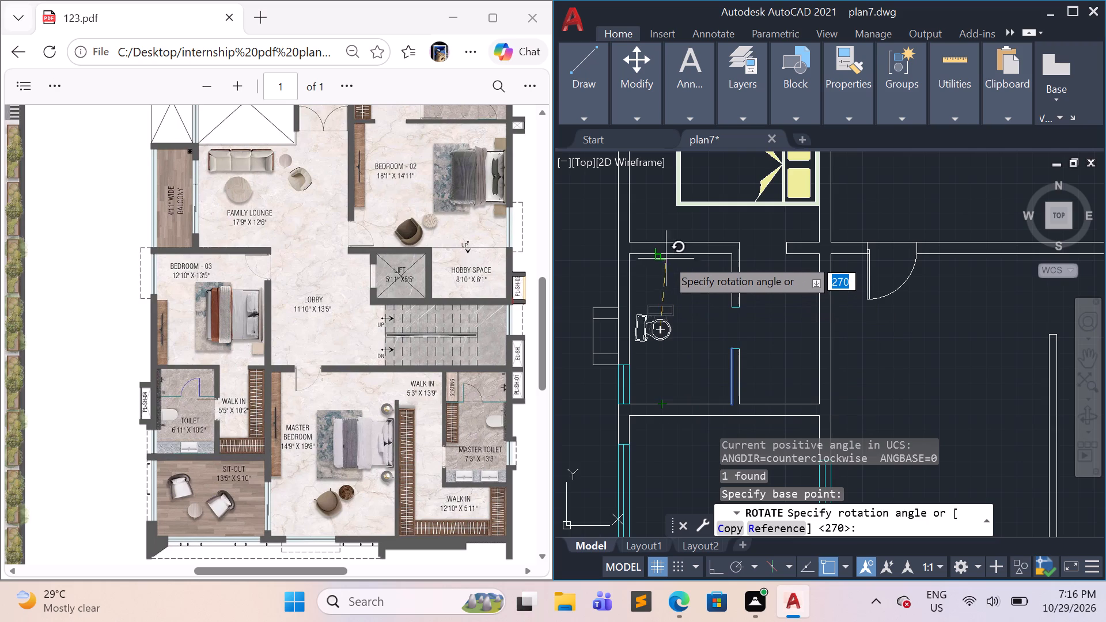
pyautogui.click(663, 244)
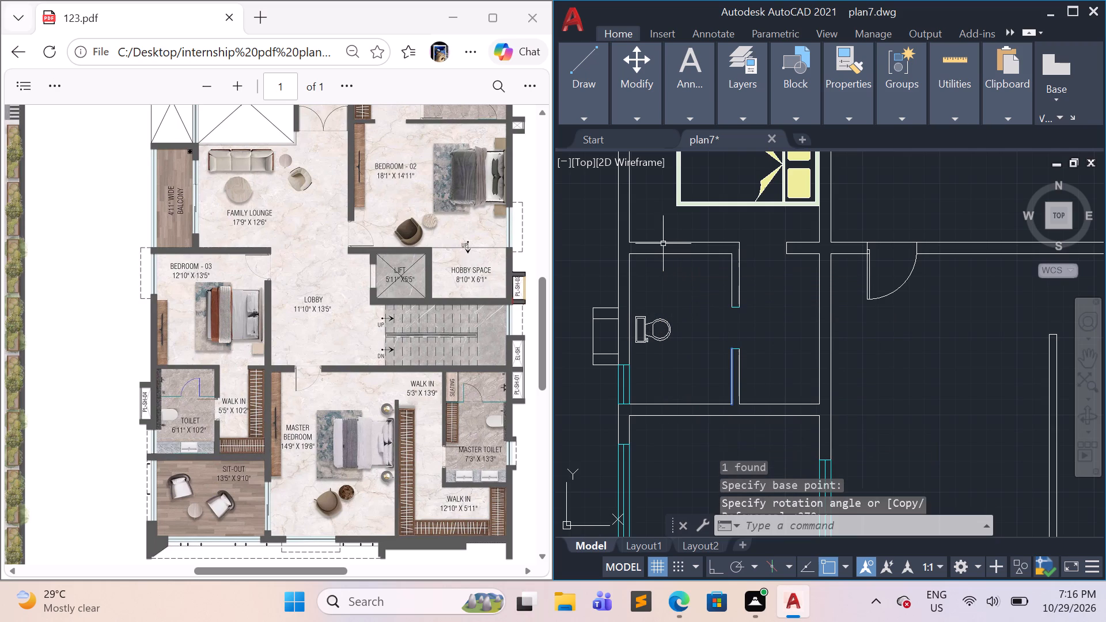
pyautogui.press('Escape')
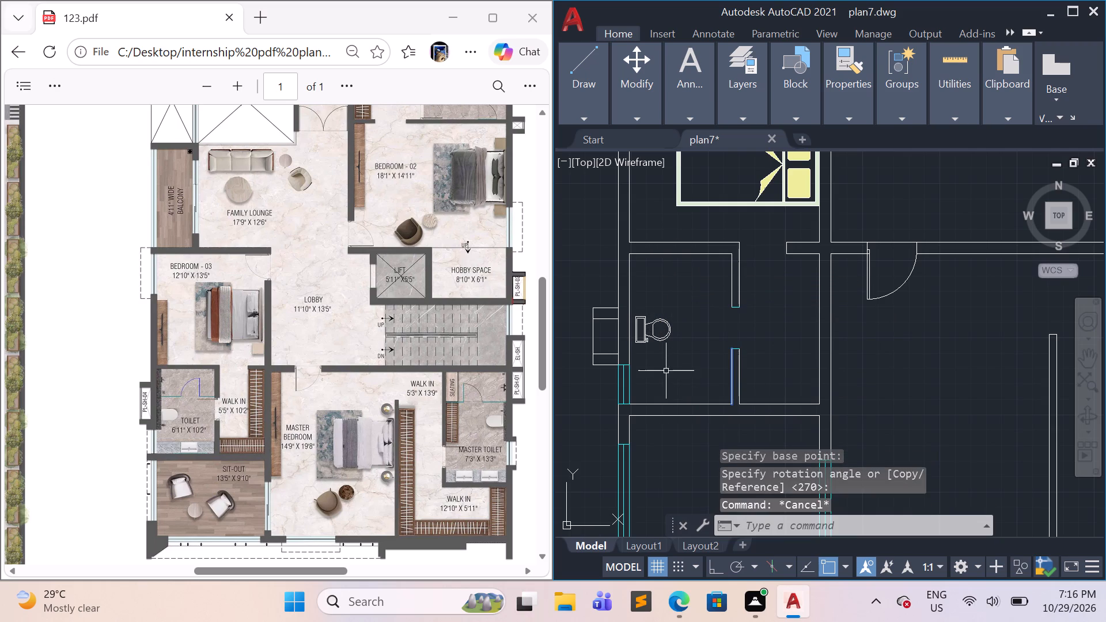
# Move the rotated WC symbol so the back of its tank sits against the toilet's outer wall.
pyautogui.click(666, 358)
pyautogui.click(653, 315)
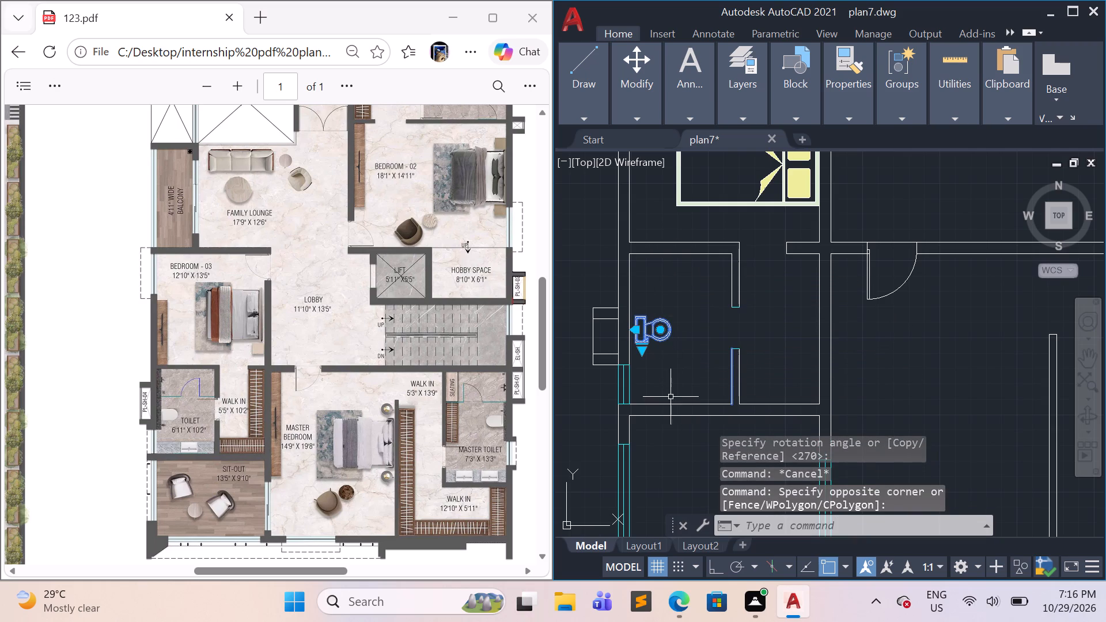
pyautogui.press('m')
pyautogui.press('Return')
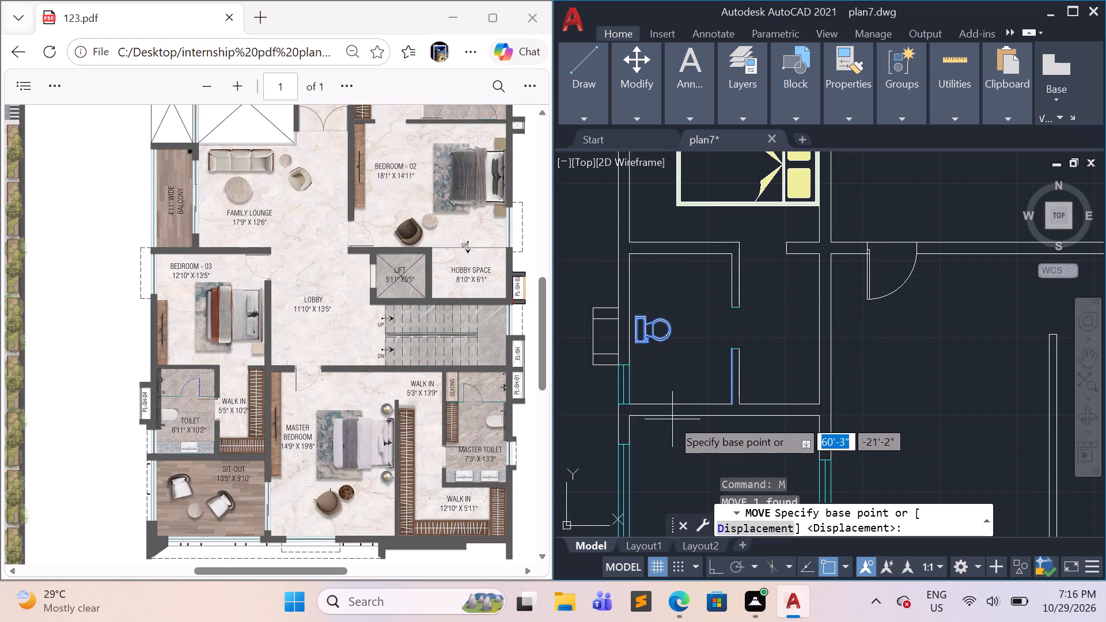
pyautogui.scroll(2, 629, 353)
pyautogui.click(641, 331)
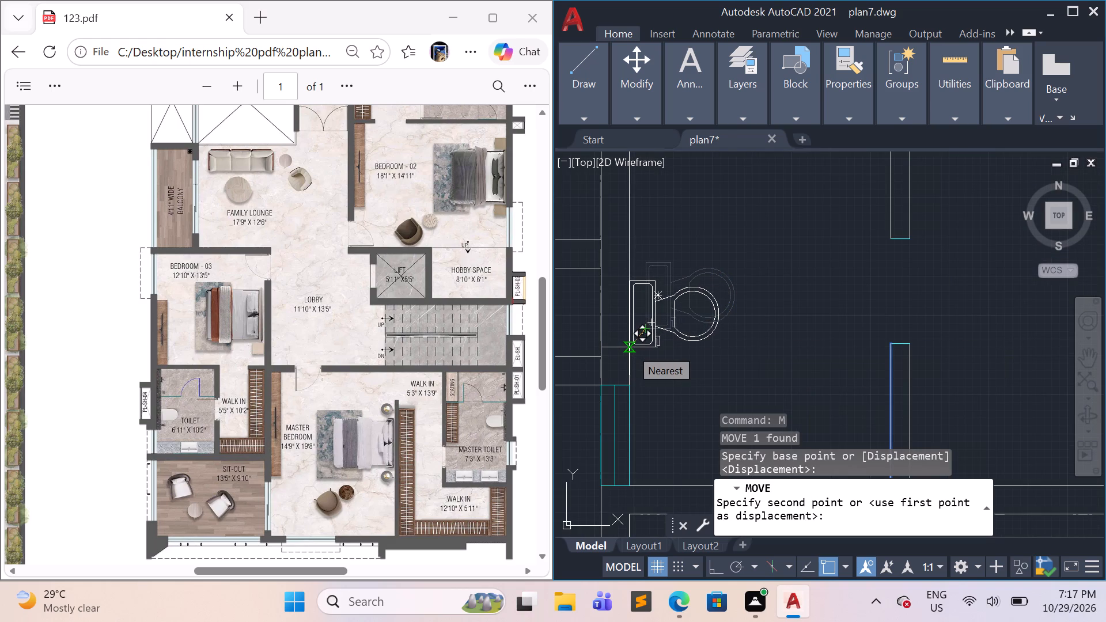
pyautogui.click(630, 347)
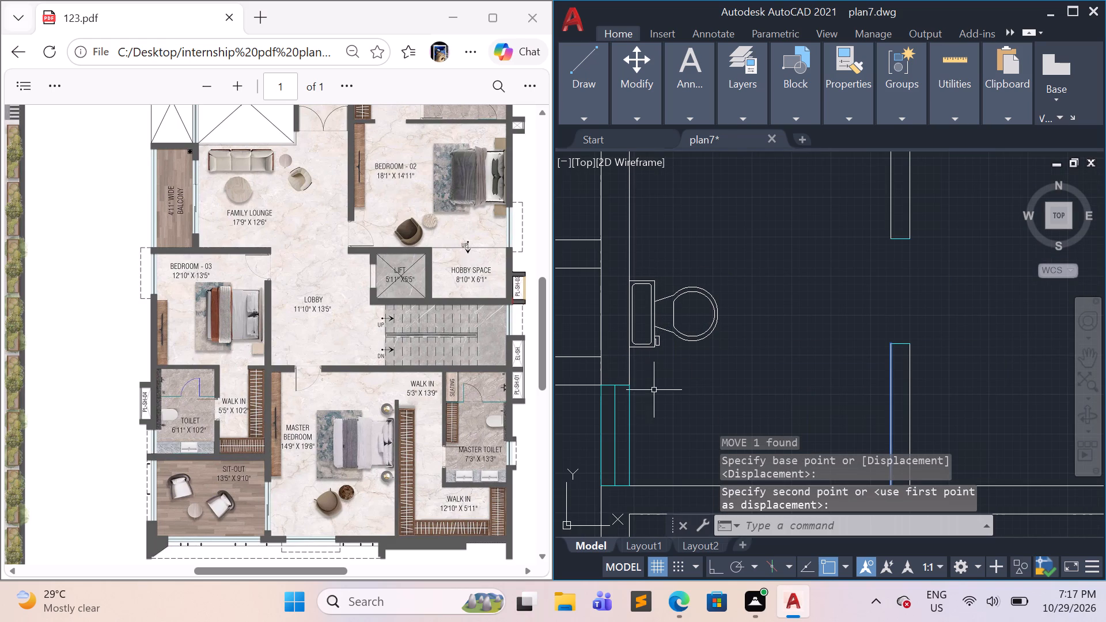
pyautogui.press('Escape')
# Scale the WC symbol up about its lower tank corner on the wall, to a little under twice its size.
pyautogui.click(699, 381)
pyautogui.click(668, 270)
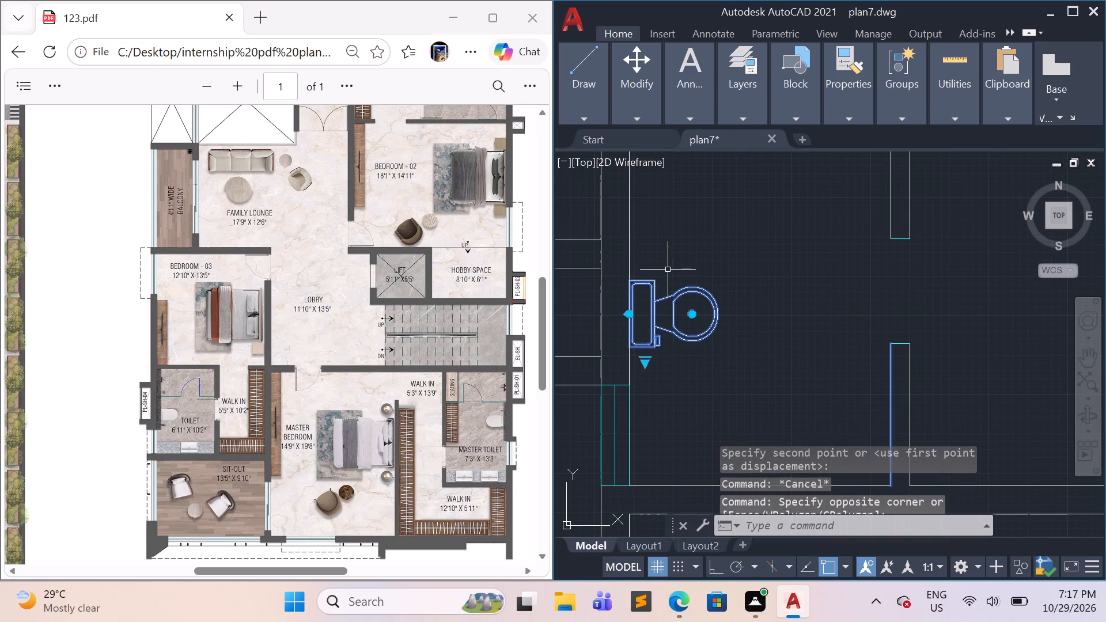
pyautogui.write('sc')
pyautogui.press('Return')
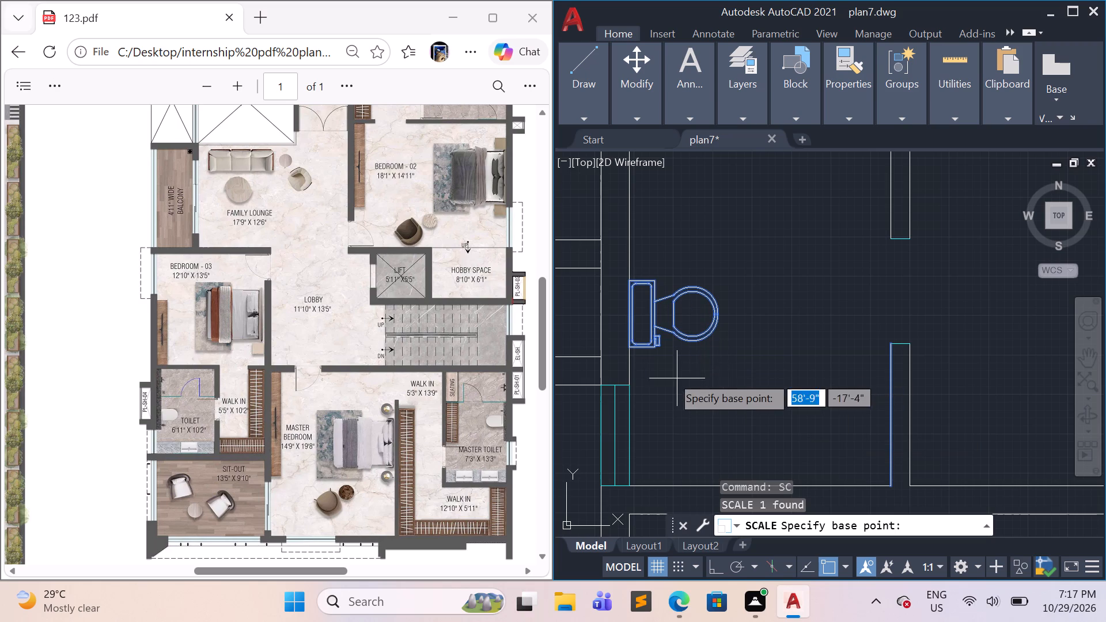
pyautogui.click(627, 350)
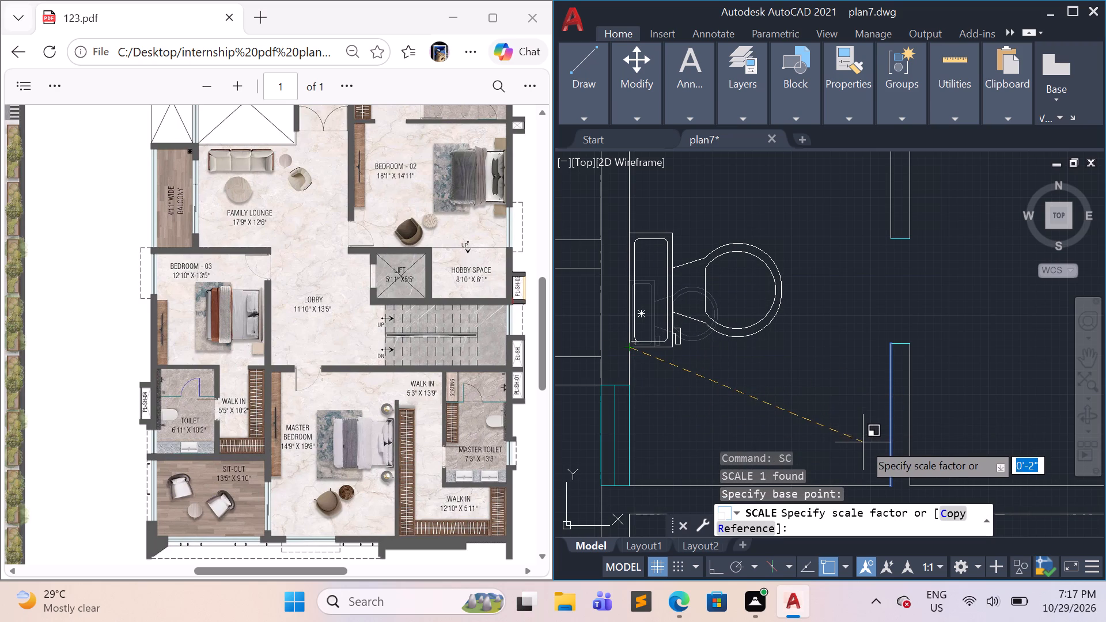
pyautogui.click(864, 442)
# Draw a horizontal line about 6'-11" long across the toilet above the WC, from the outer wall to the walk-in wall.
pyautogui.scroll(-3, 834, 404)
pyautogui.scroll(2, 838, 364)
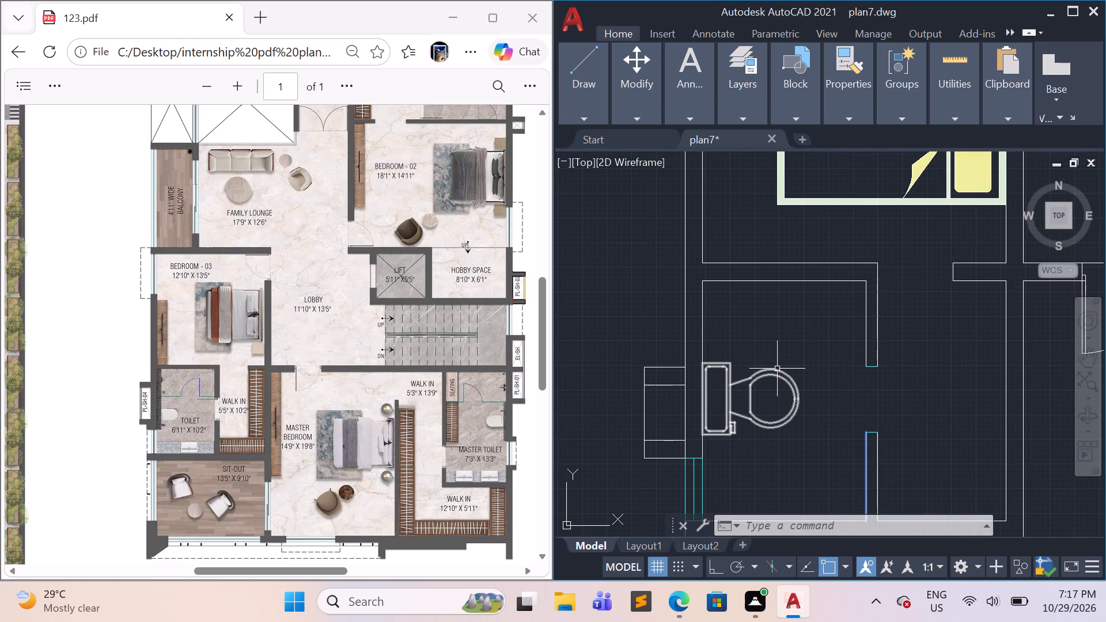
pyautogui.press('l')
pyautogui.press('Return')
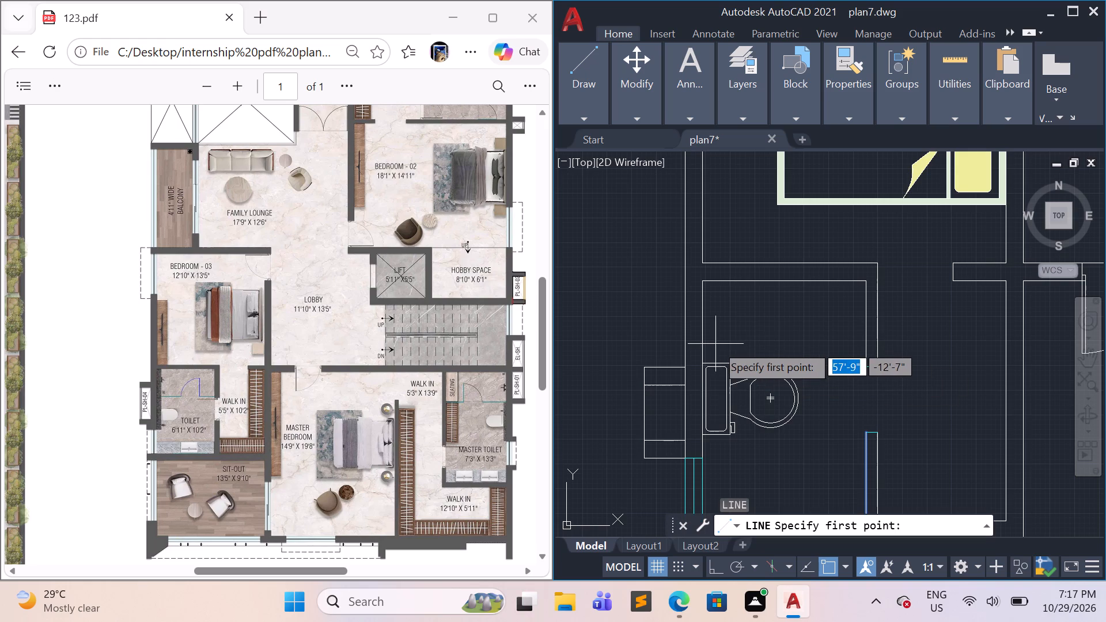
pyautogui.click(702, 341)
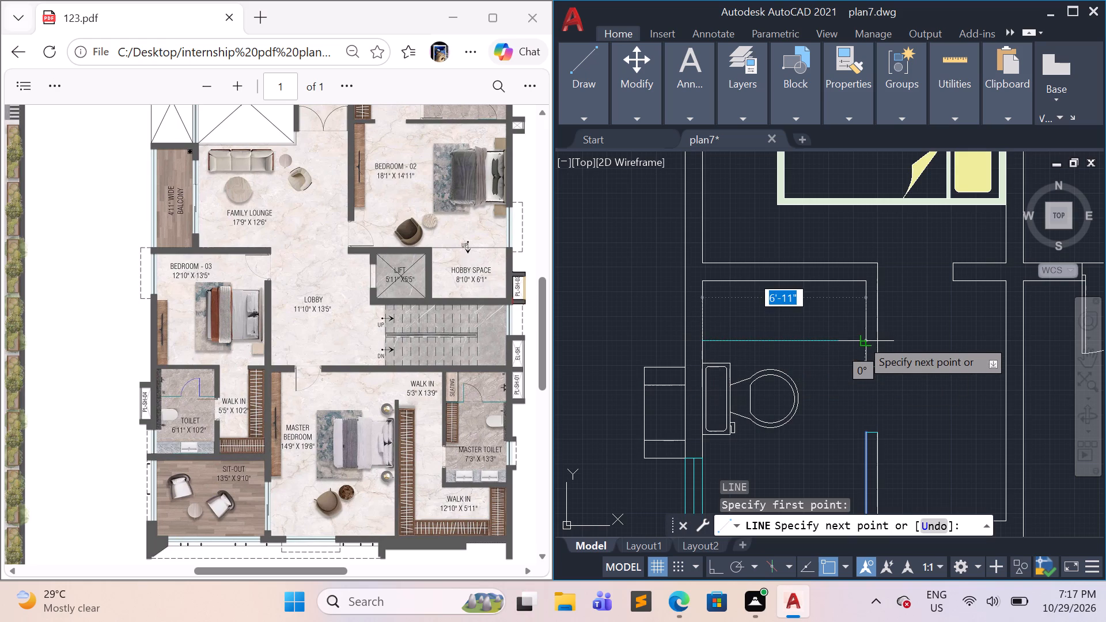
pyautogui.click(862, 338)
pyautogui.press('Escape')
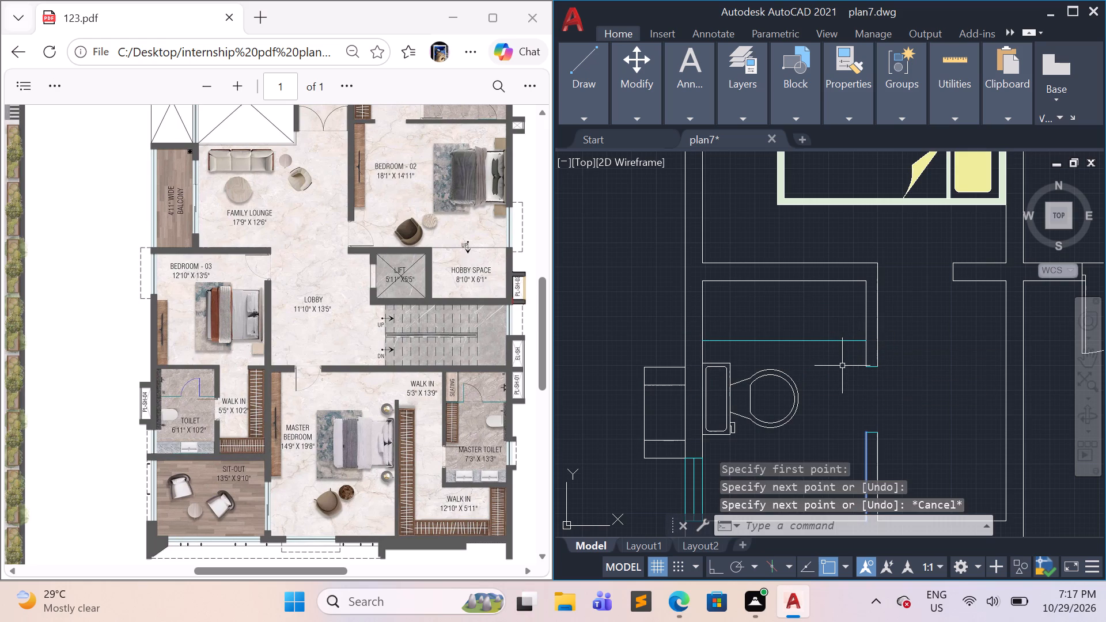
pyautogui.press('Escape')
# Copy the master bedroom door by its hinge corner to the midpoint of the horizontal line above the bedroom 3 toilet's WC.
pyautogui.scroll(-1, 838, 387)
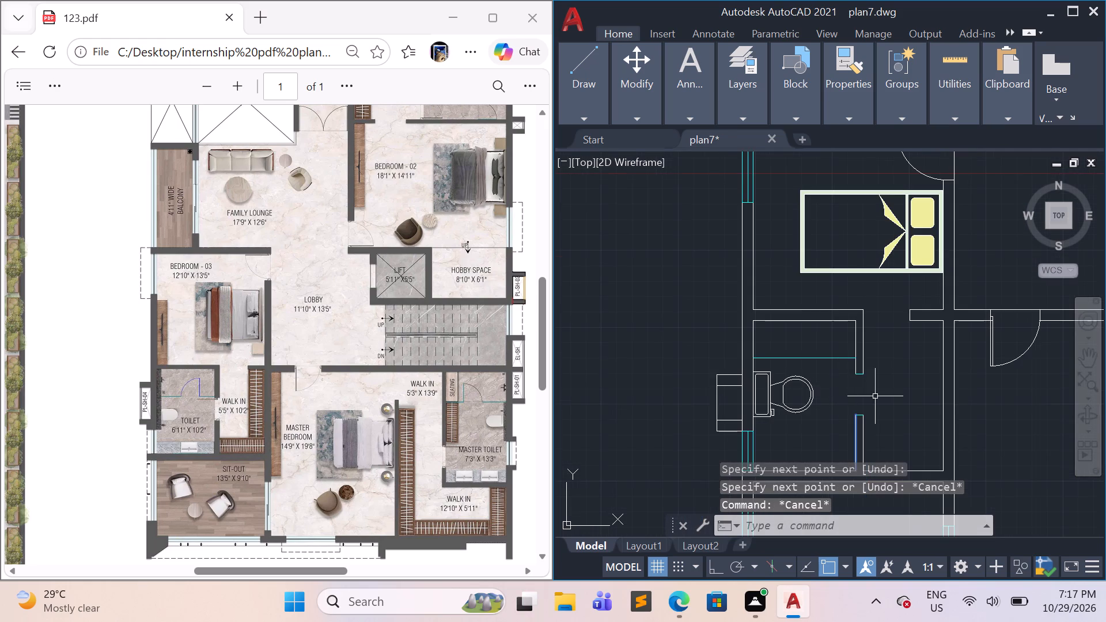
pyautogui.scroll(-1, 876, 396)
pyautogui.click(982, 395)
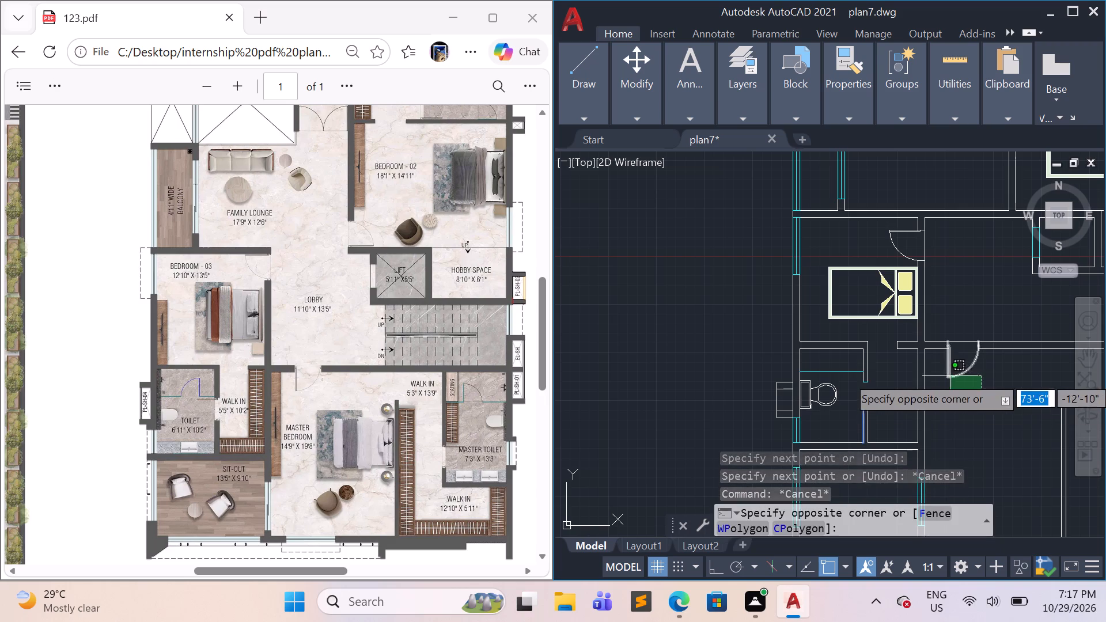
pyautogui.click(944, 369)
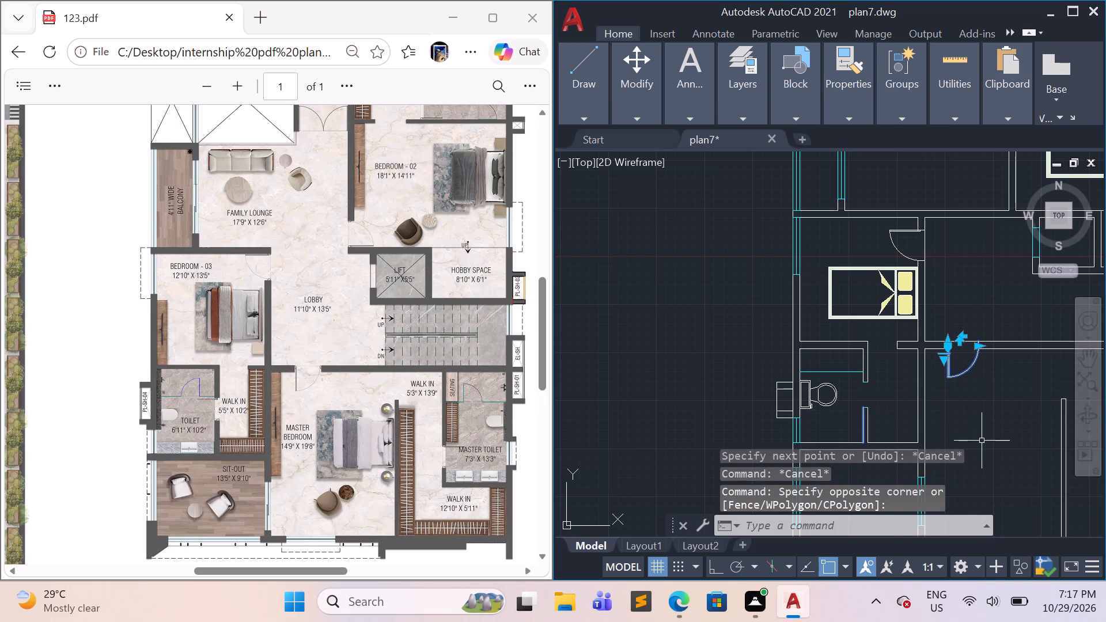
pyautogui.press('c')
pyautogui.press('o')
pyautogui.press('Return')
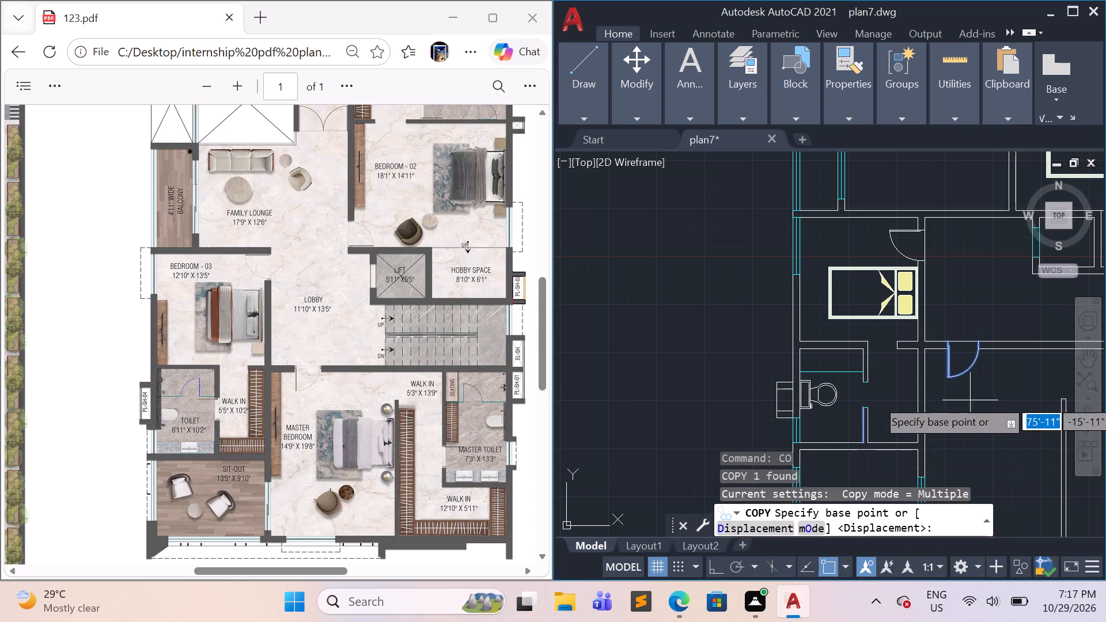
pyautogui.click(945, 340)
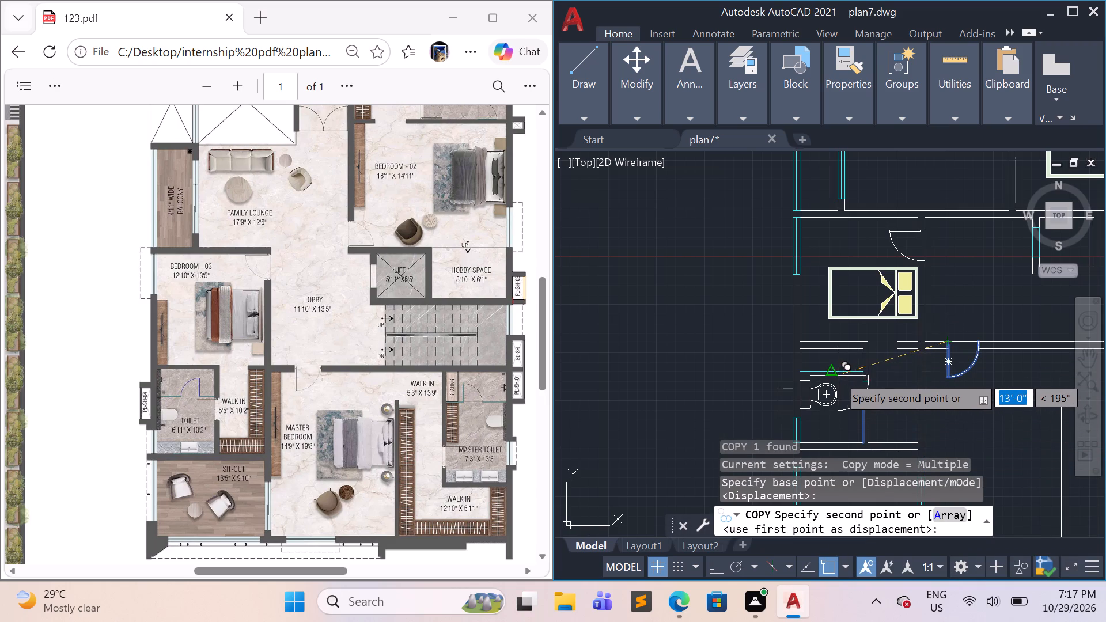
pyautogui.scroll(2, 826, 373)
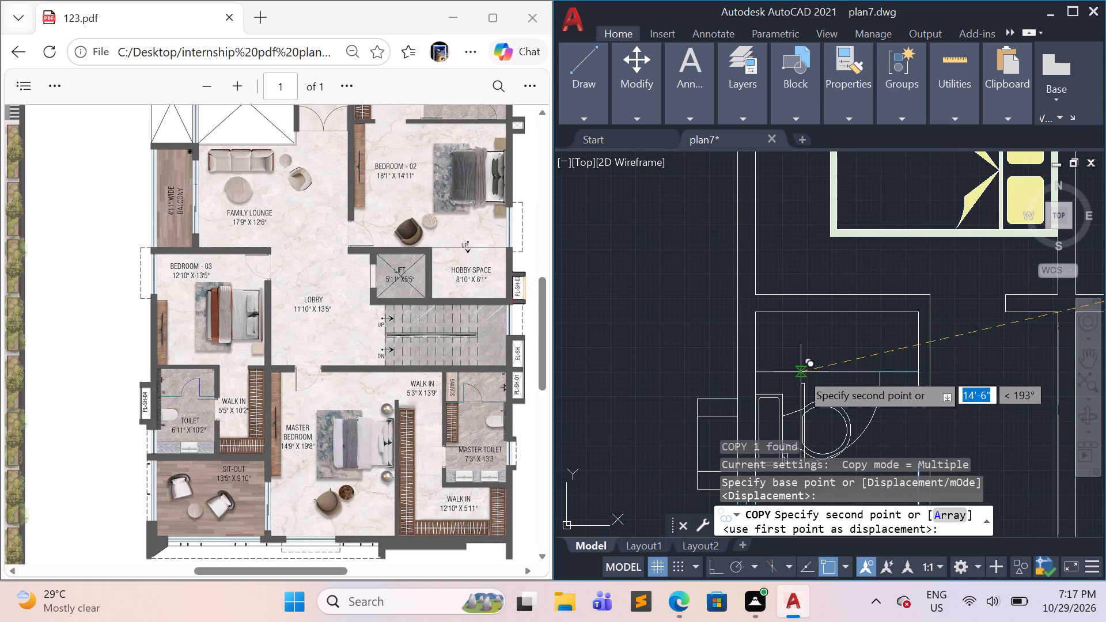
pyautogui.click(831, 370)
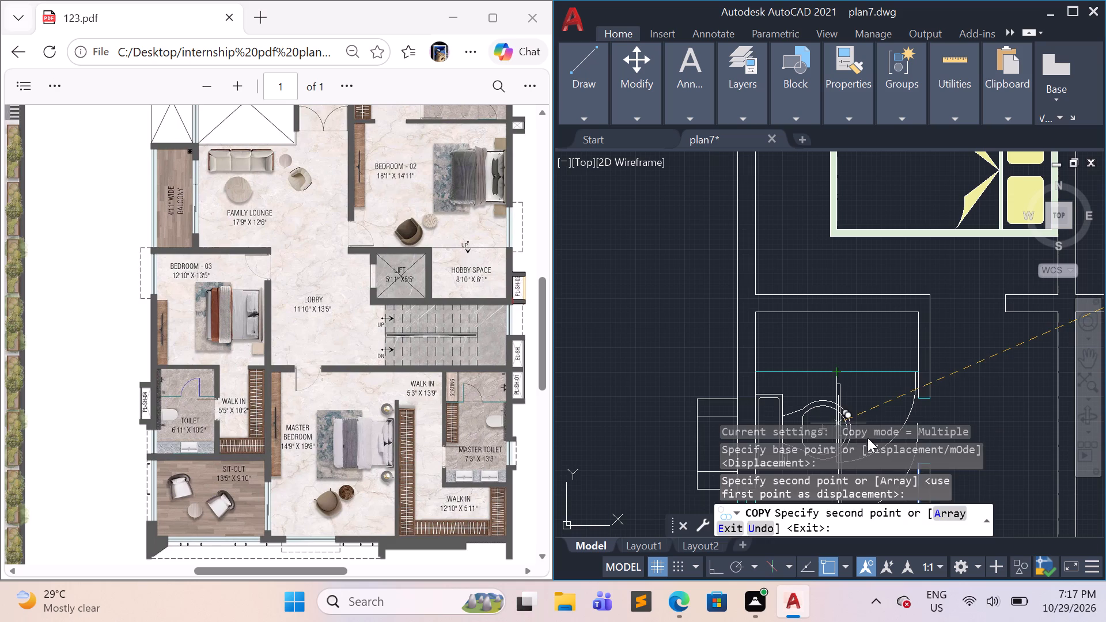
pyautogui.press('Escape')
# Mirror the copied door about the horizontal line so it swings away from the WC, erasing the source door.
pyautogui.scroll(-1, 906, 433)
pyautogui.moveTo(944, 399); pyautogui.dragTo(881, 289, button='middle')
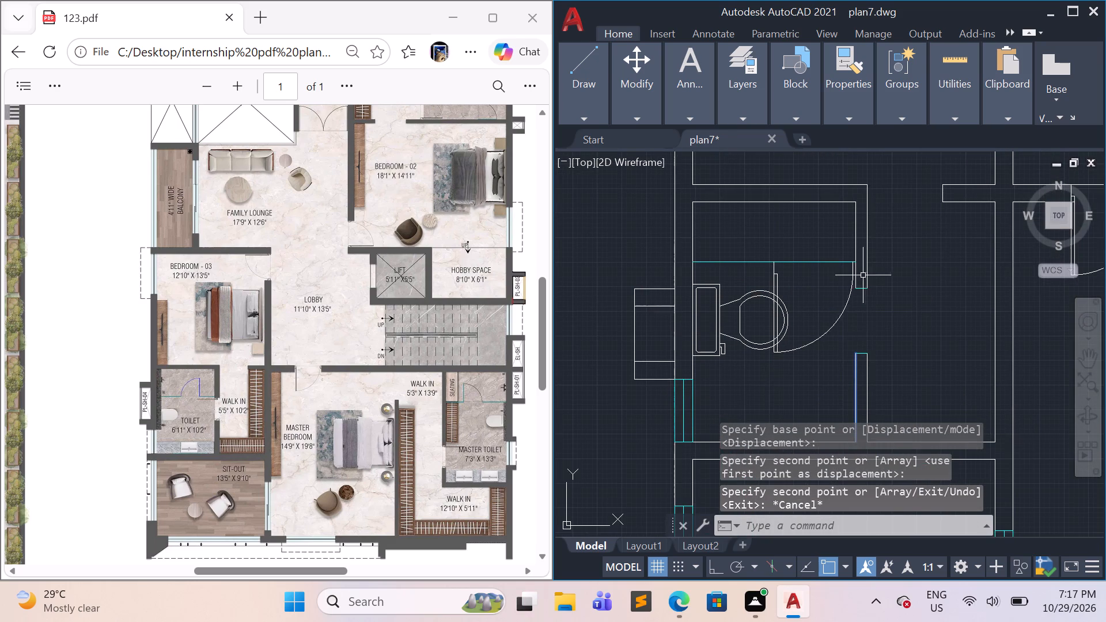
pyautogui.click(844, 341)
pyautogui.click(824, 318)
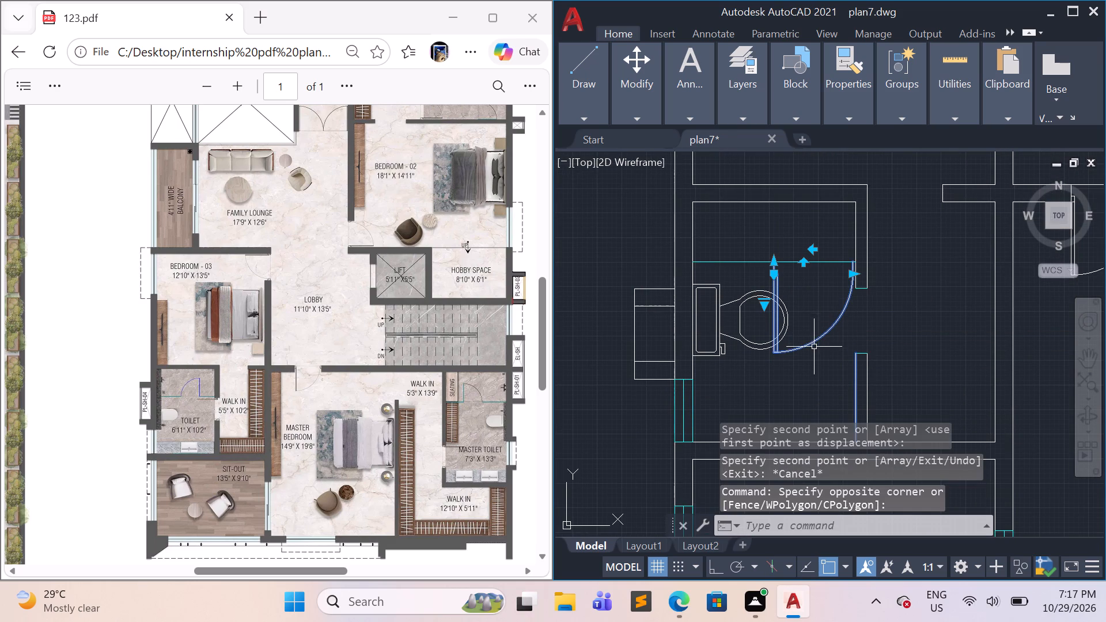
pyautogui.press('m')
pyautogui.press('i')
pyautogui.press('Return')
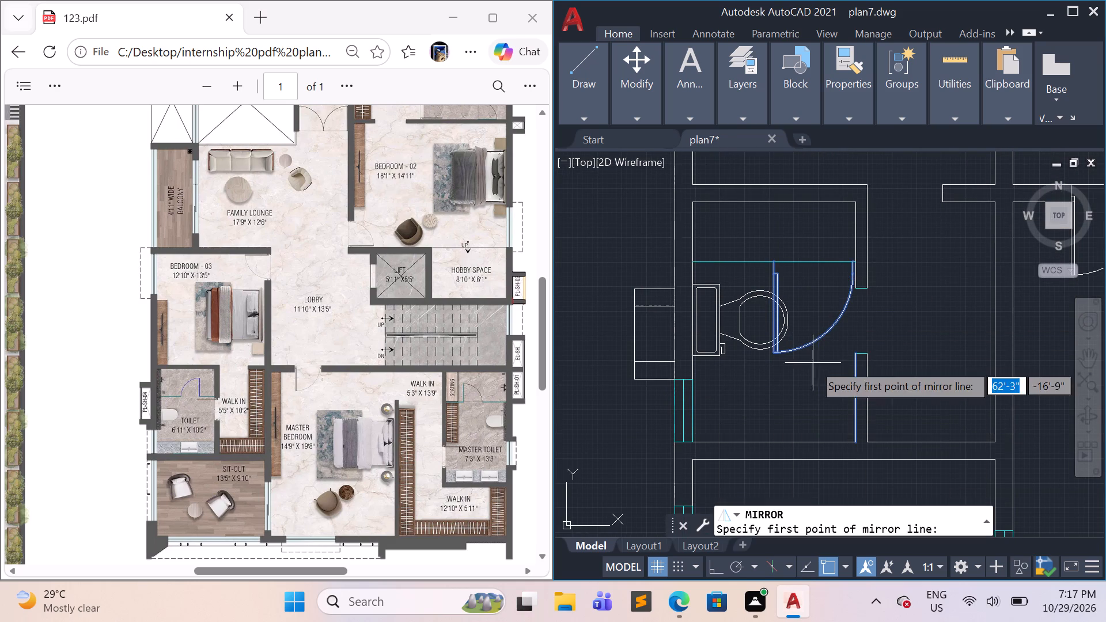
pyautogui.click(775, 259)
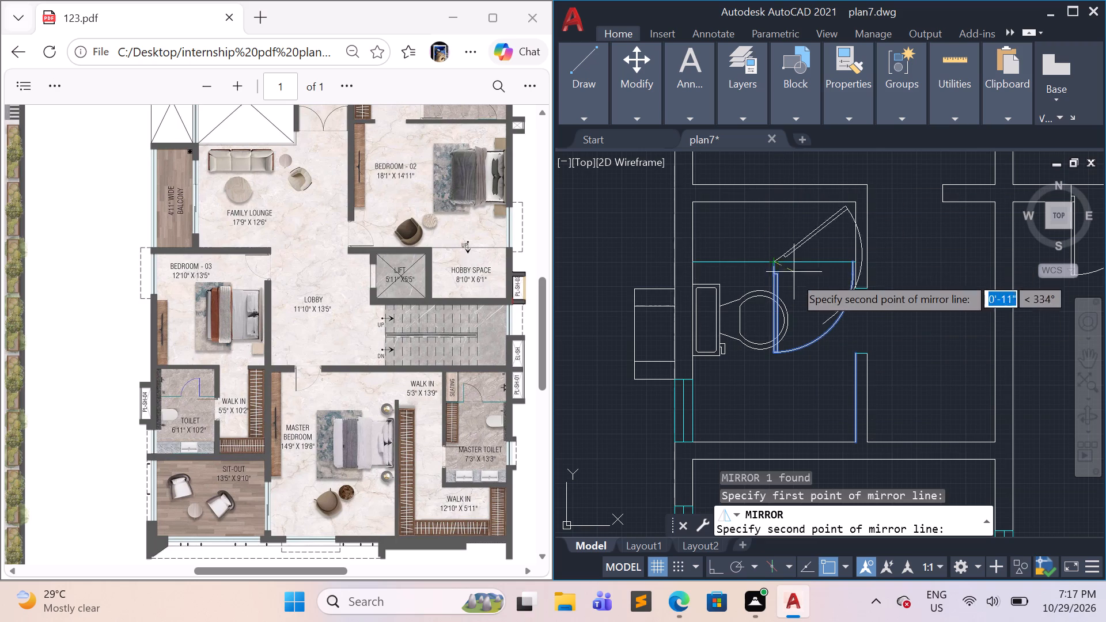
pyautogui.click(851, 264)
pyautogui.moveTo(896, 306); pyautogui.dragTo(851, 264)
# Scale the mirrored door down about its hinge corner on the line, to a little under half its size.
pyautogui.click(789, 246)
pyautogui.click(772, 233)
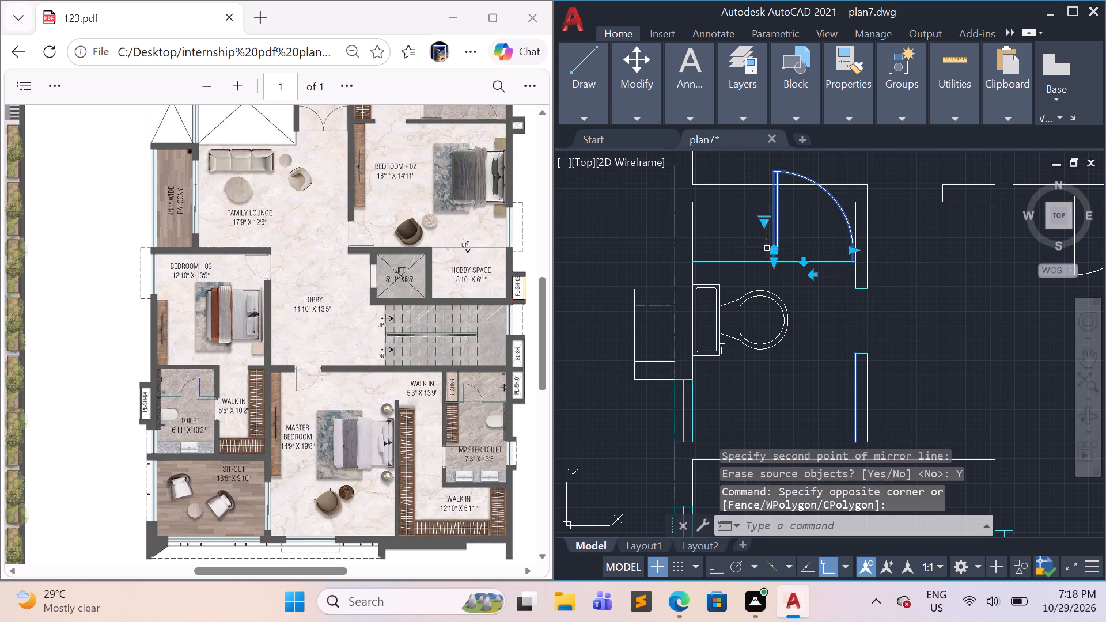
pyautogui.write('sc')
pyautogui.press('Return')
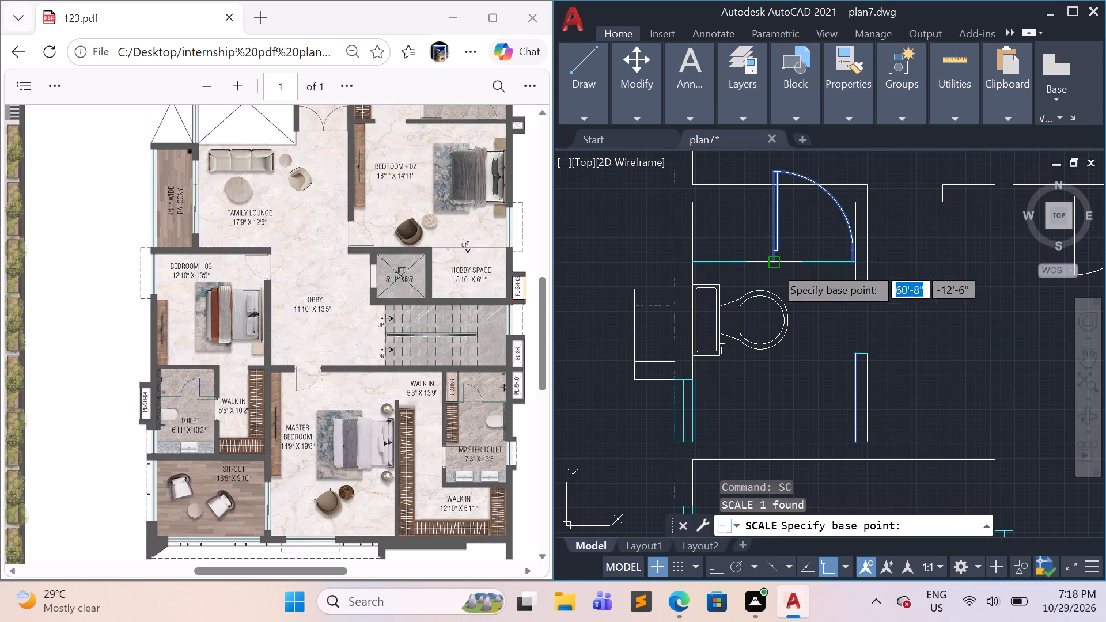
pyautogui.click(771, 264)
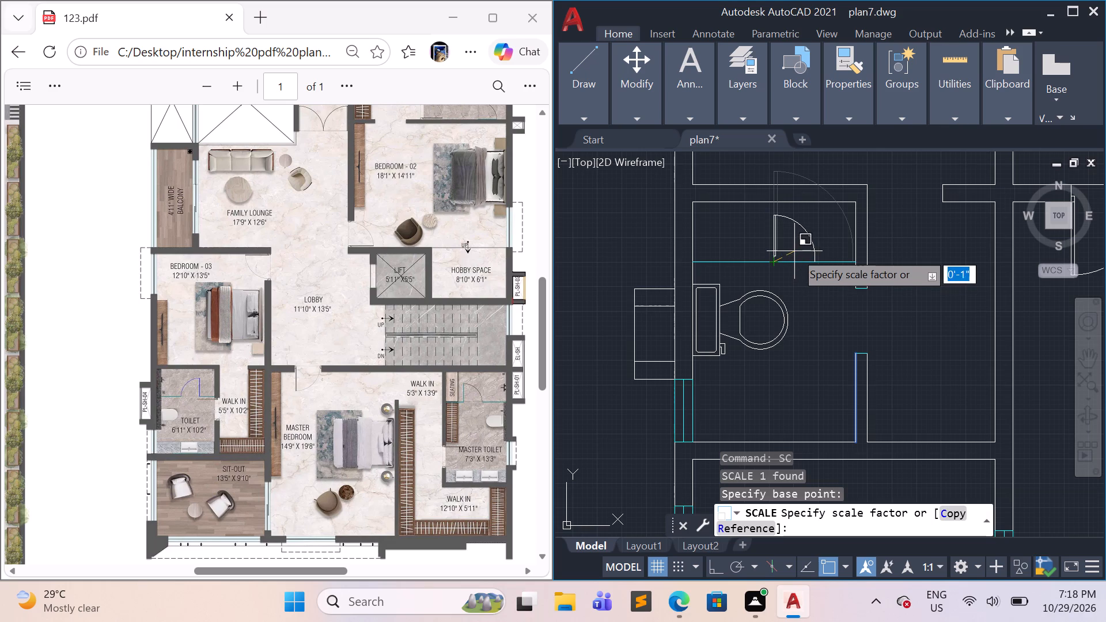
pyautogui.click(790, 253)
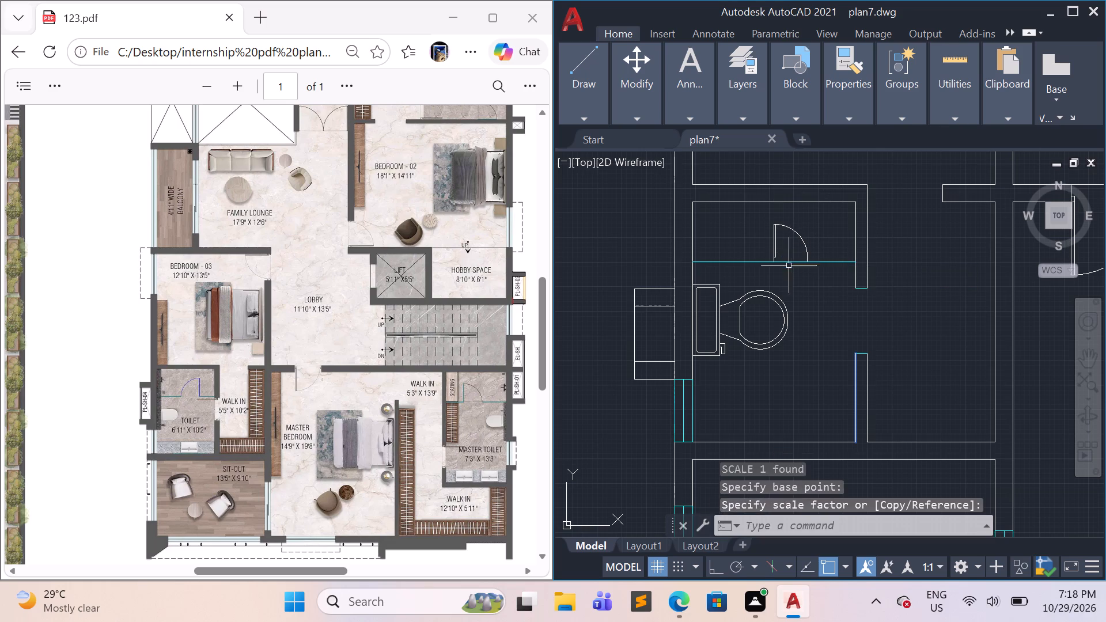
pyautogui.press('Escape')
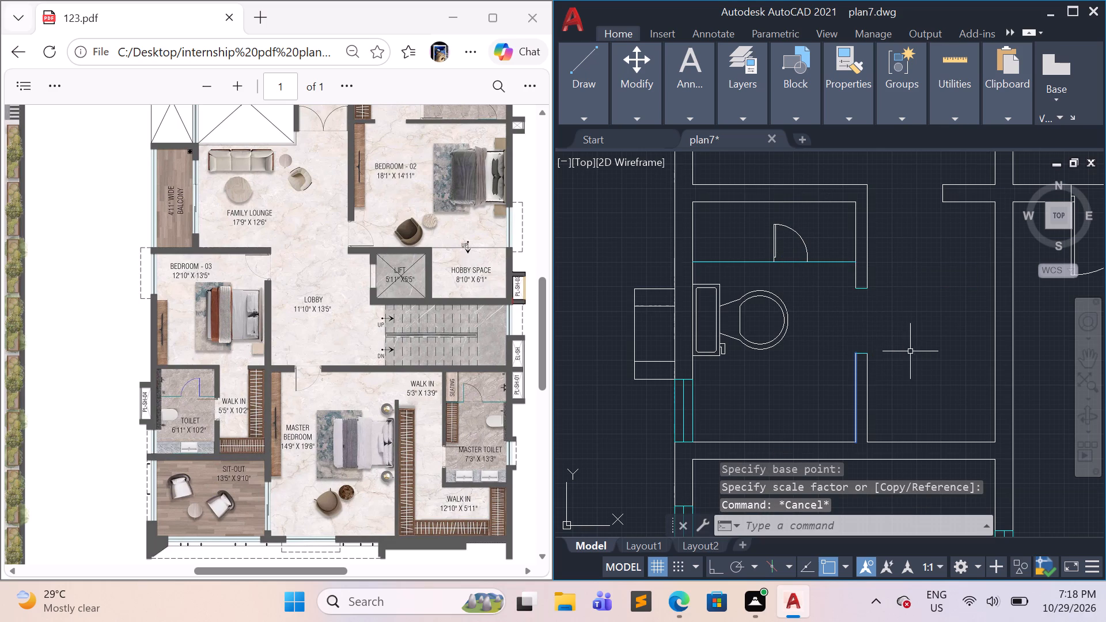
# Copy the WC, horizontal line and small door straight across with Ortho on, placing the line's end at the master toilet's outer wall.
pyautogui.scroll(-1, 918, 351)
pyautogui.moveTo(918, 351); pyautogui.dragTo(700, 296, button='middle')
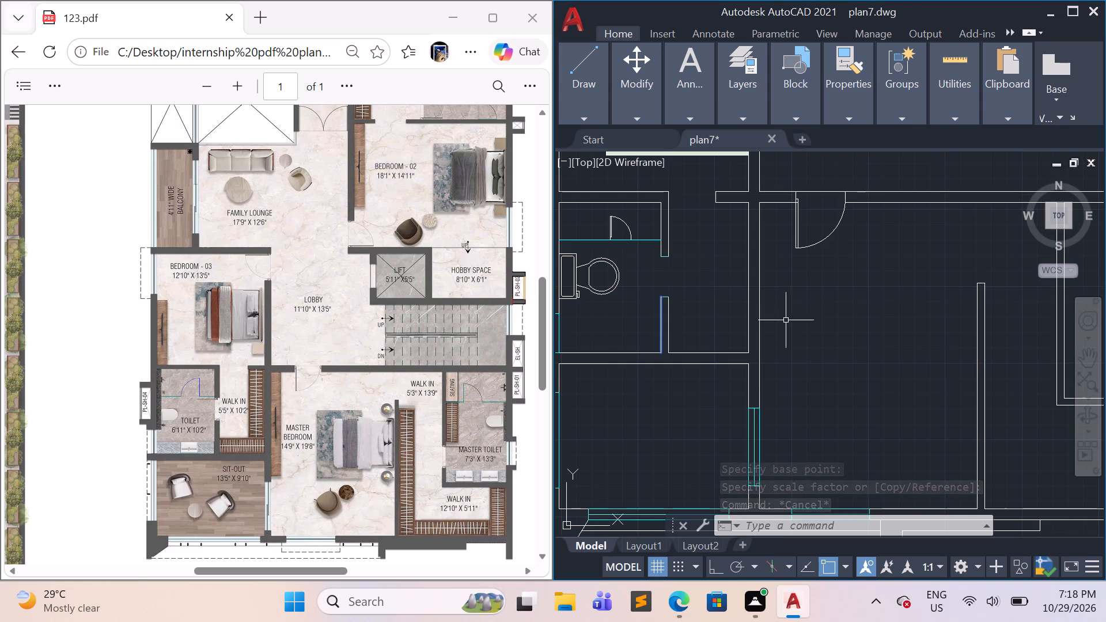
pyautogui.moveTo(861, 336); pyautogui.dragTo(829, 324, button='middle')
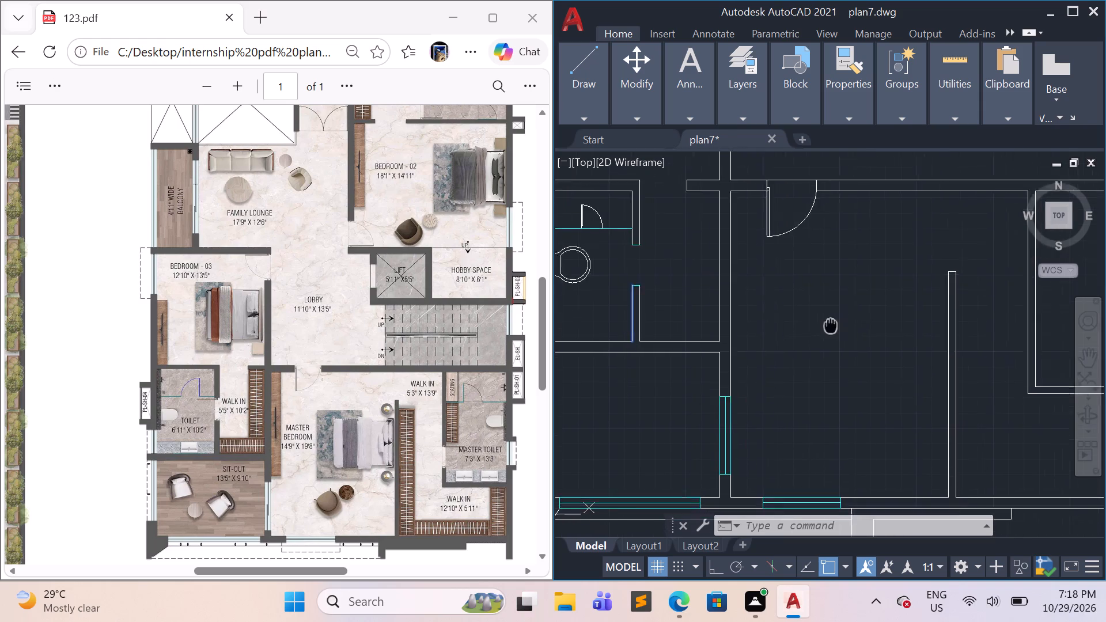
pyautogui.moveTo(829, 324); pyautogui.dragTo(789, 305, button='middle')
pyautogui.scroll(-1, 935, 362)
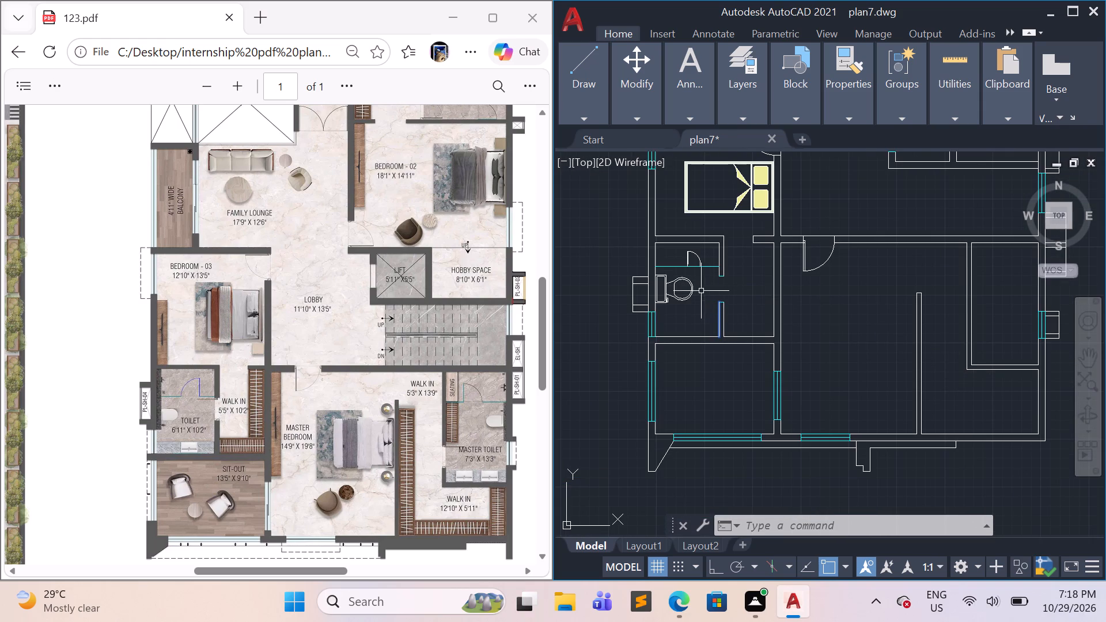
pyautogui.click(700, 322)
pyautogui.click(676, 255)
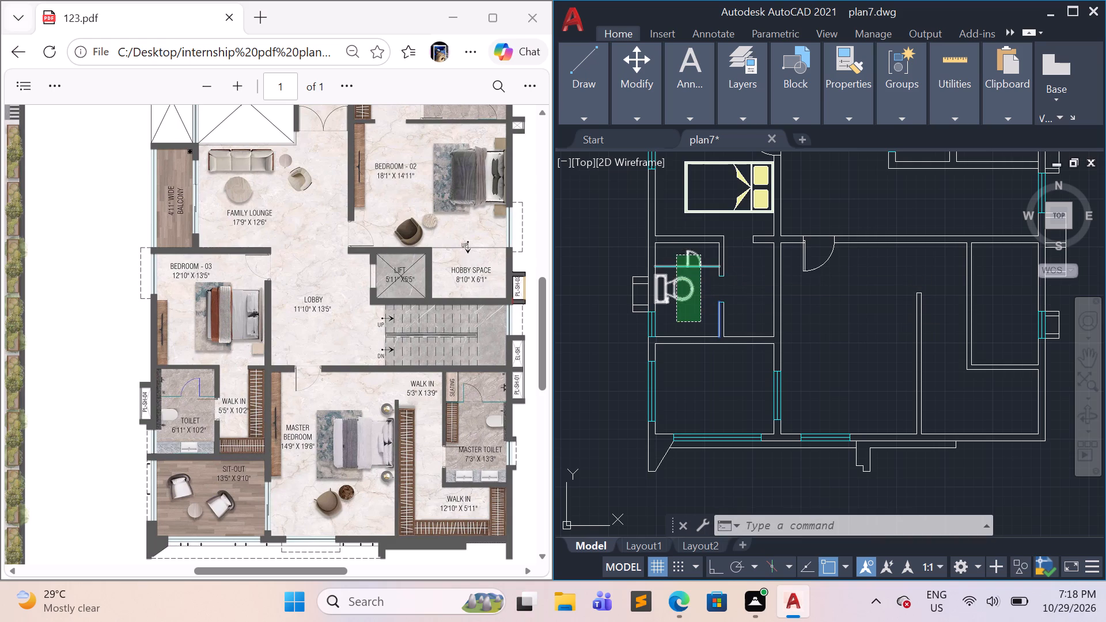
pyautogui.press('m')
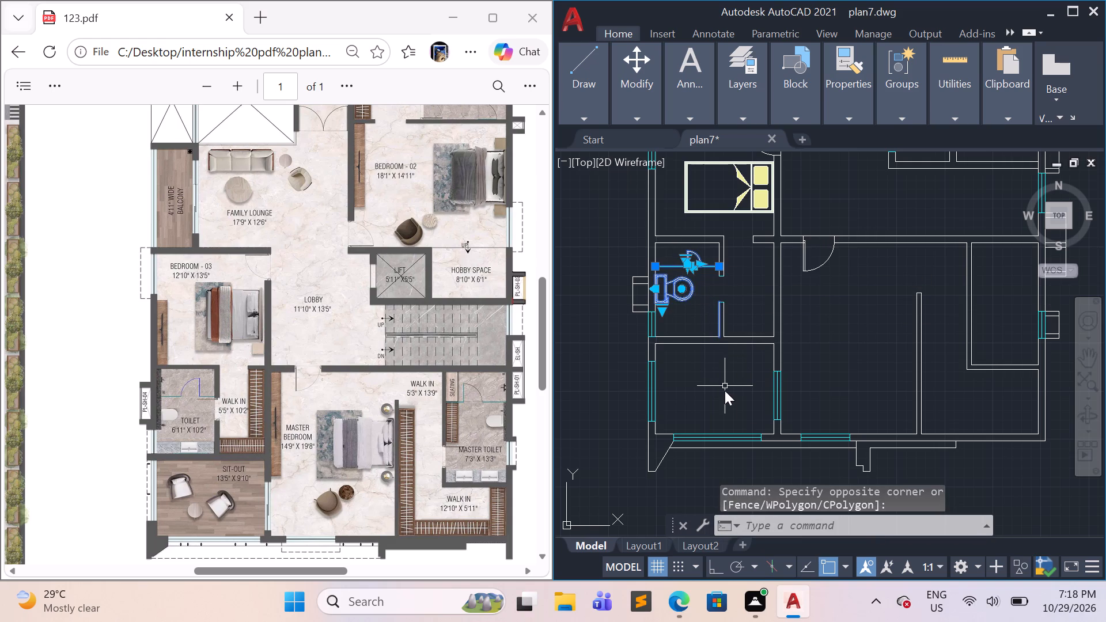
pyautogui.press('BackSpace')
pyautogui.press('c')
pyautogui.press('o')
pyautogui.press('Return')
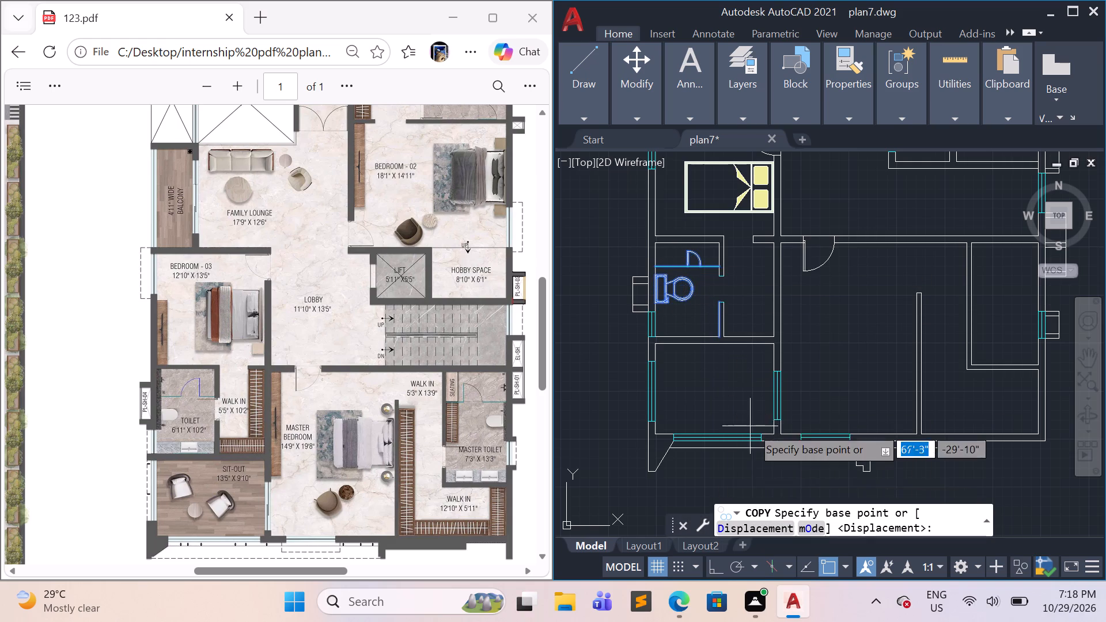
pyautogui.click(718, 267)
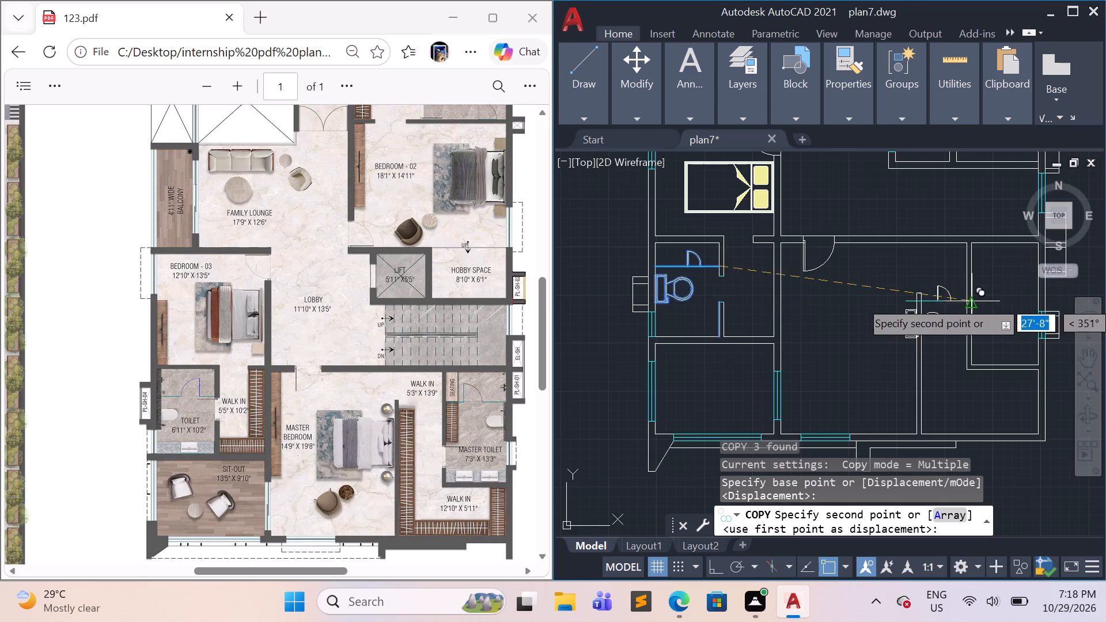
pyautogui.scroll(-2, 993, 301)
pyautogui.scroll(1, 1009, 295)
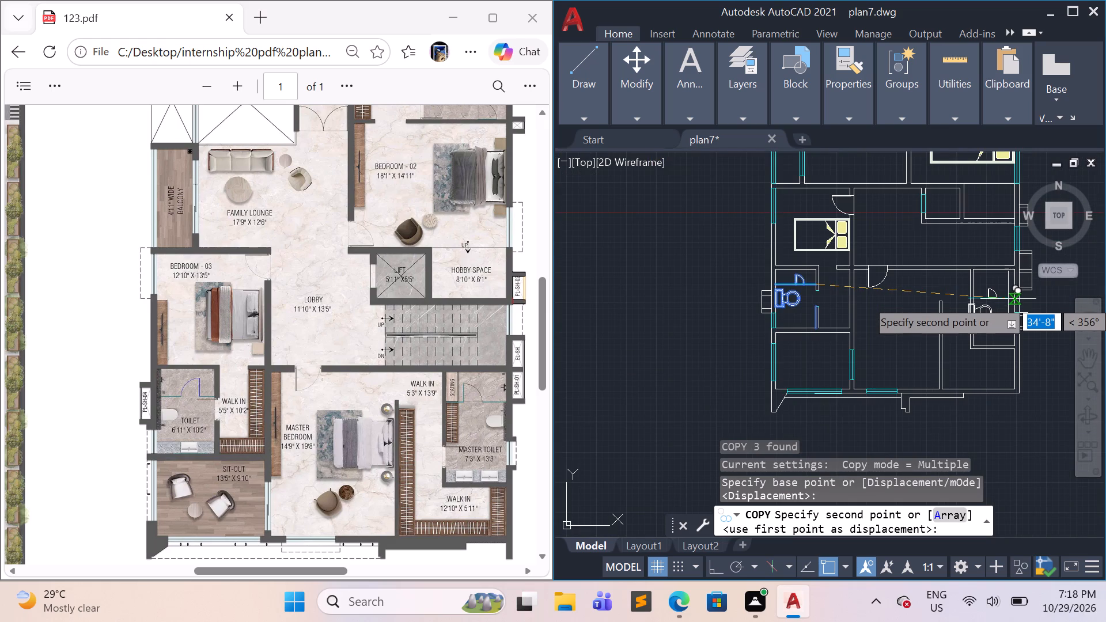
pyautogui.moveTo(1008, 299); pyautogui.dragTo(887, 317, button='middle')
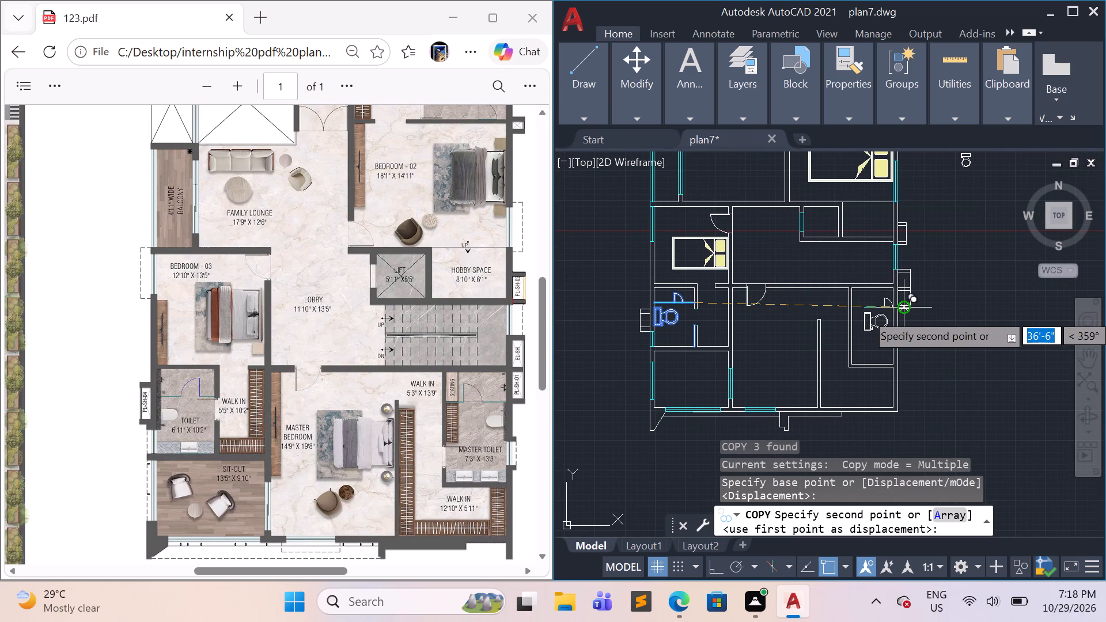
pyautogui.press('F8')
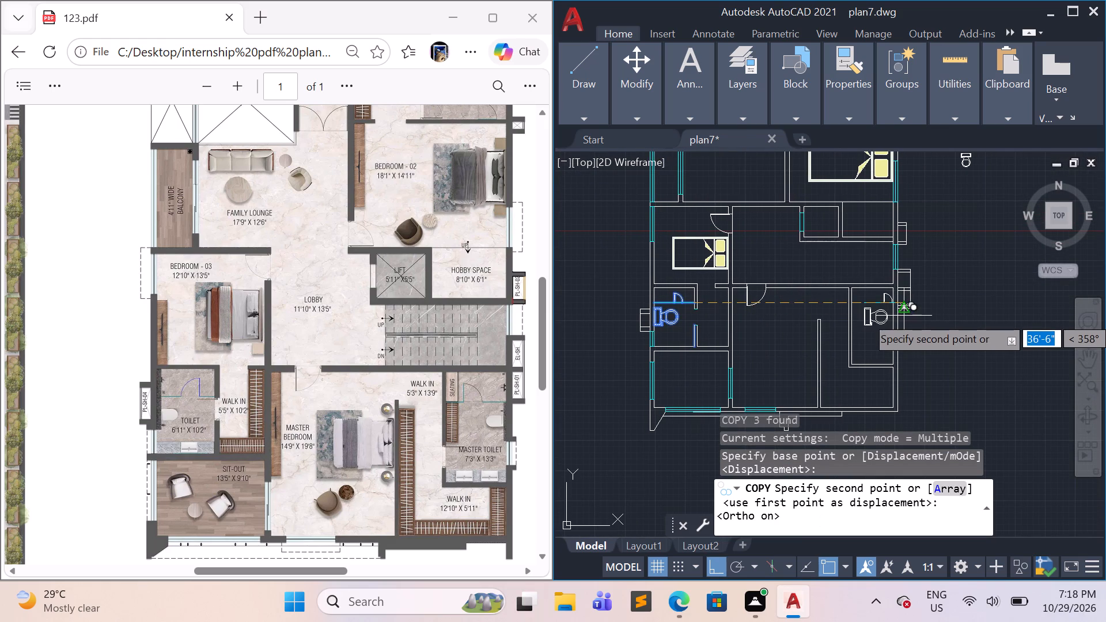
pyautogui.click(890, 312)
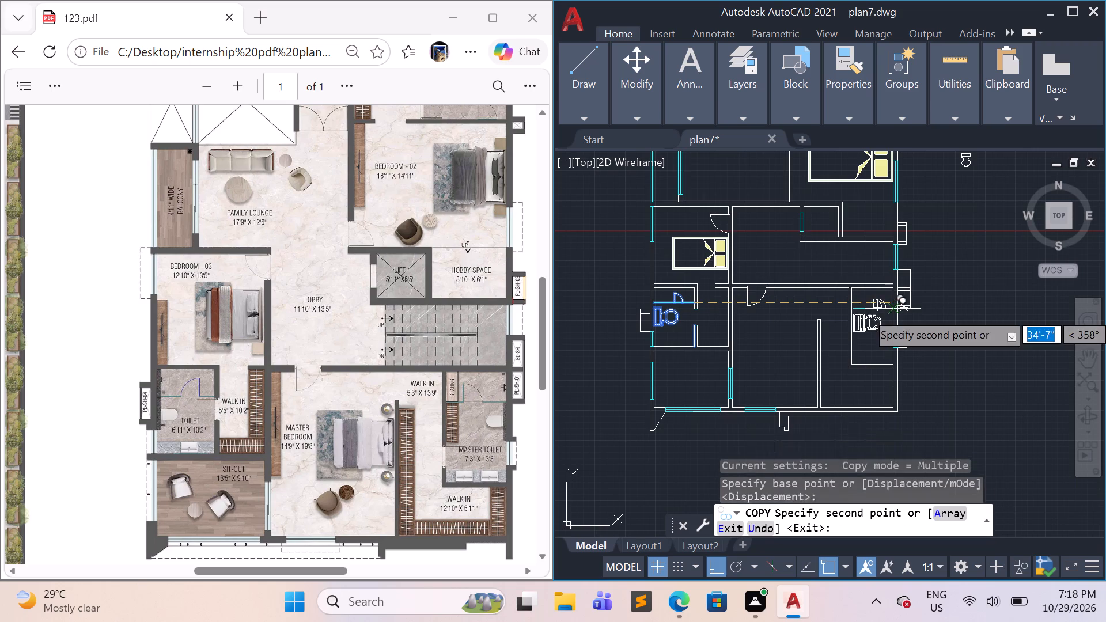
pyautogui.press('Escape')
# Rotate the copied WC in the master toilet 180° about its tank's centre so the tank faces the outer wall.
pyautogui.scroll(1, 892, 323)
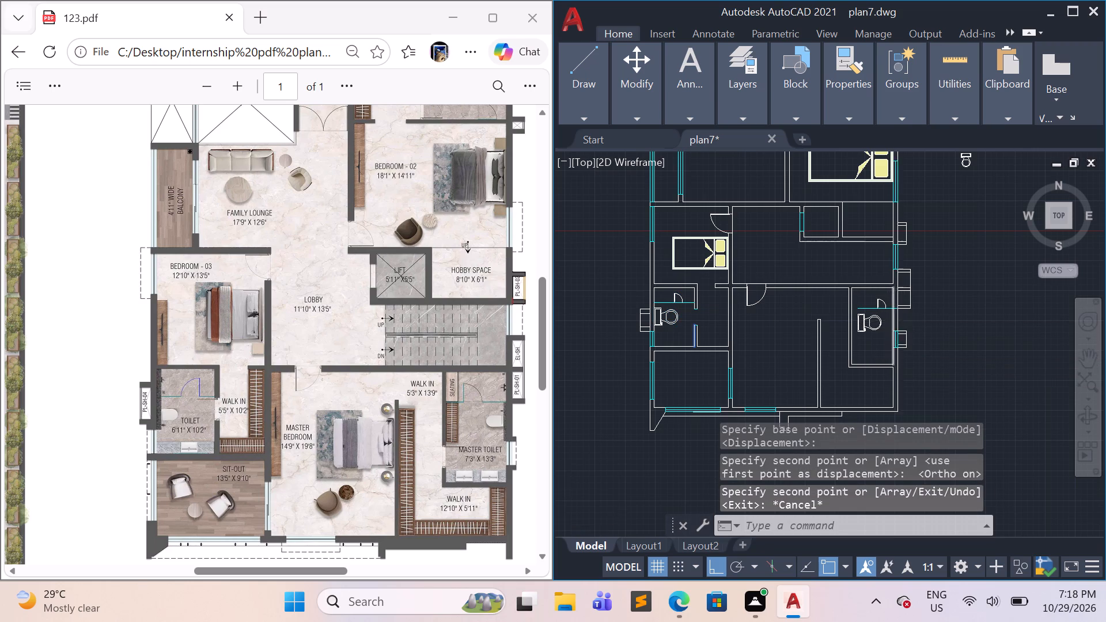
pyautogui.scroll(1, 892, 323)
pyautogui.scroll(-1, 887, 346)
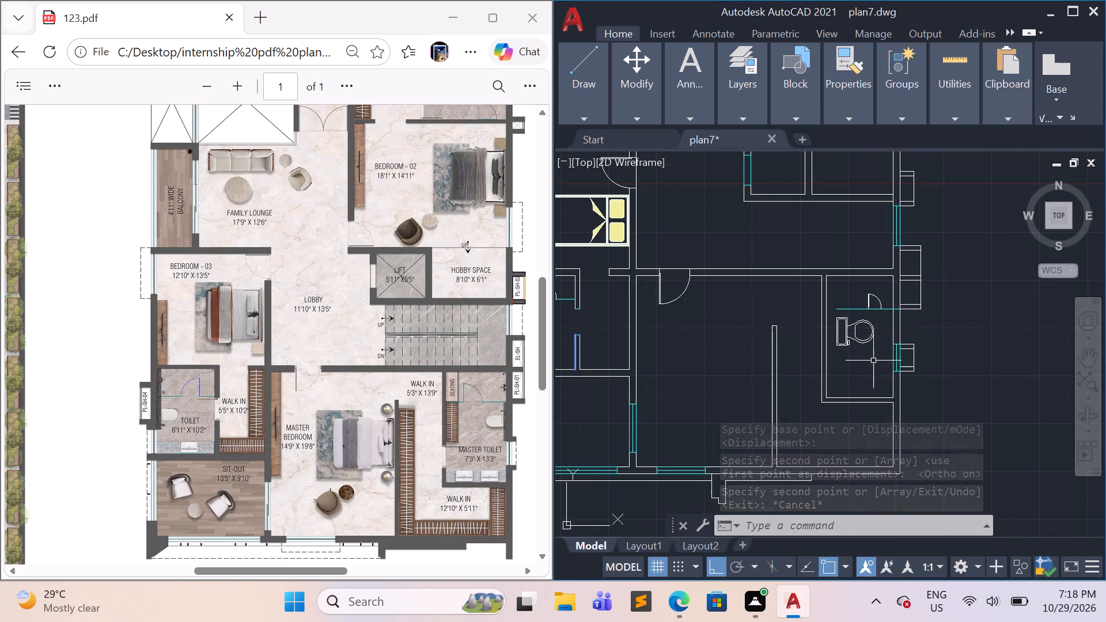
pyautogui.scroll(1, 870, 351)
pyautogui.click(874, 368)
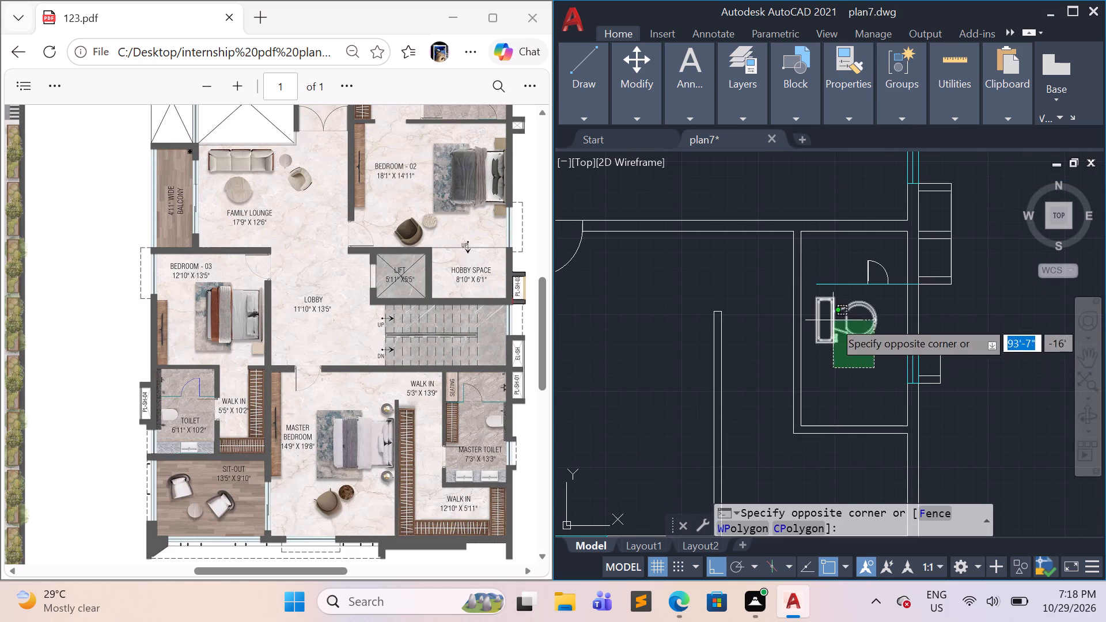
pyautogui.click(833, 320)
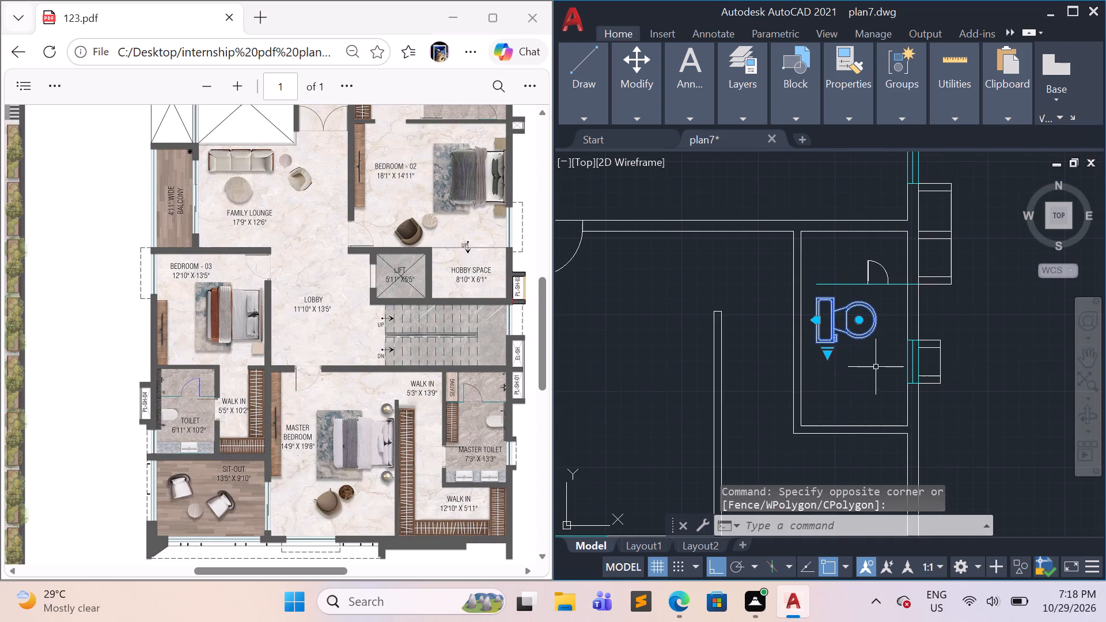
pyautogui.write('ro')
pyautogui.press('Return')
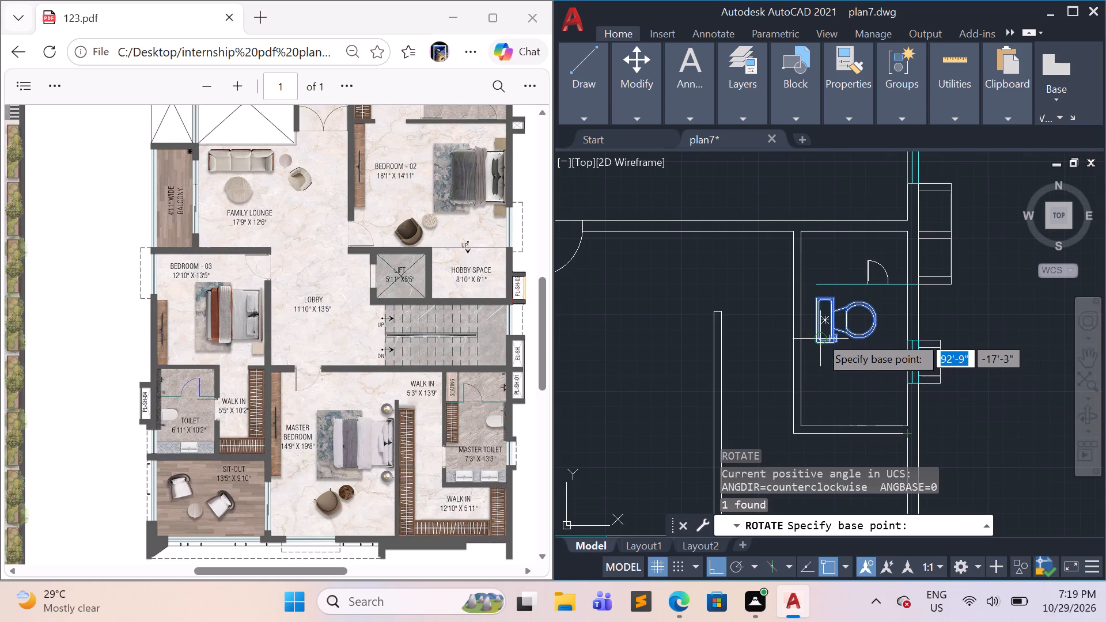
pyautogui.click(824, 324)
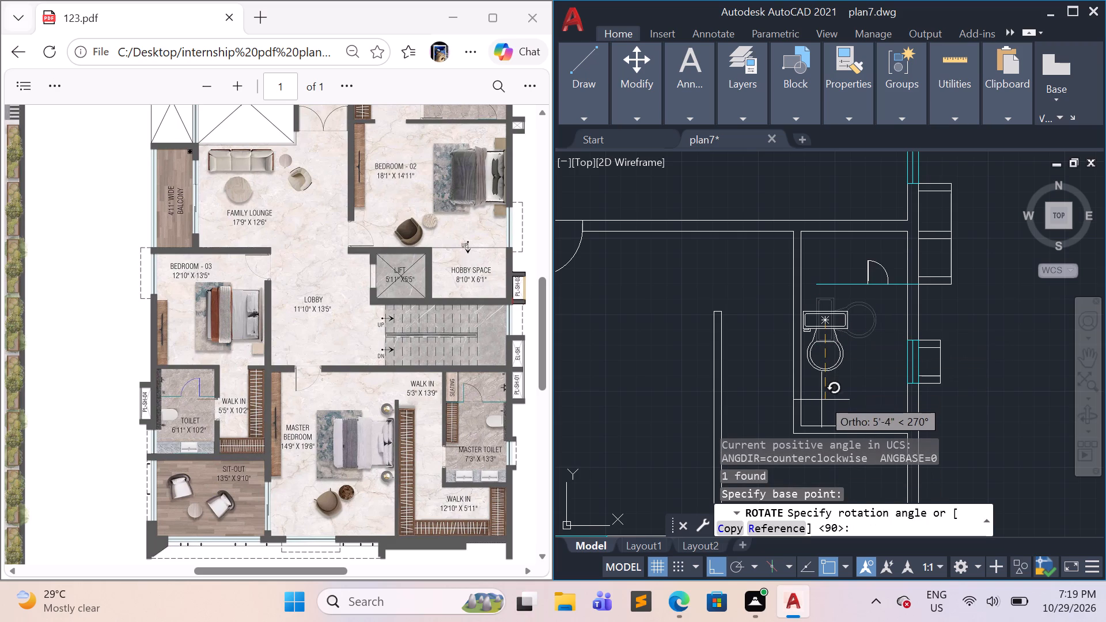
pyautogui.click(667, 350)
# Move the rotated WC in the master toilet with Ortho off so its tank sits against the outer wall.
pyautogui.click(867, 368)
pyautogui.click(820, 320)
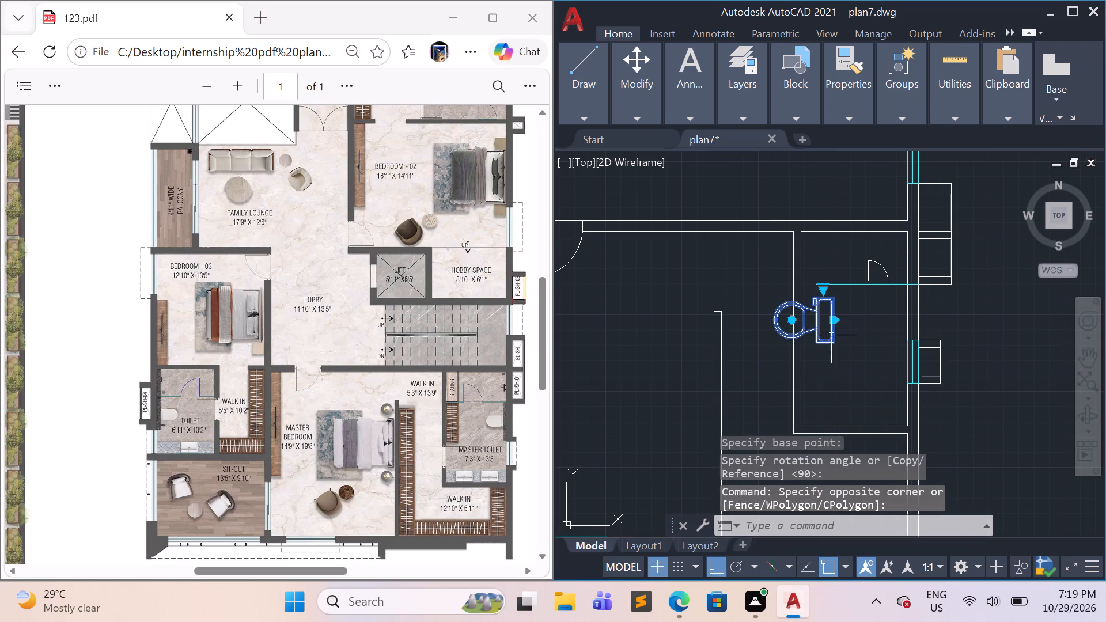
pyautogui.press('m')
pyautogui.press('Return')
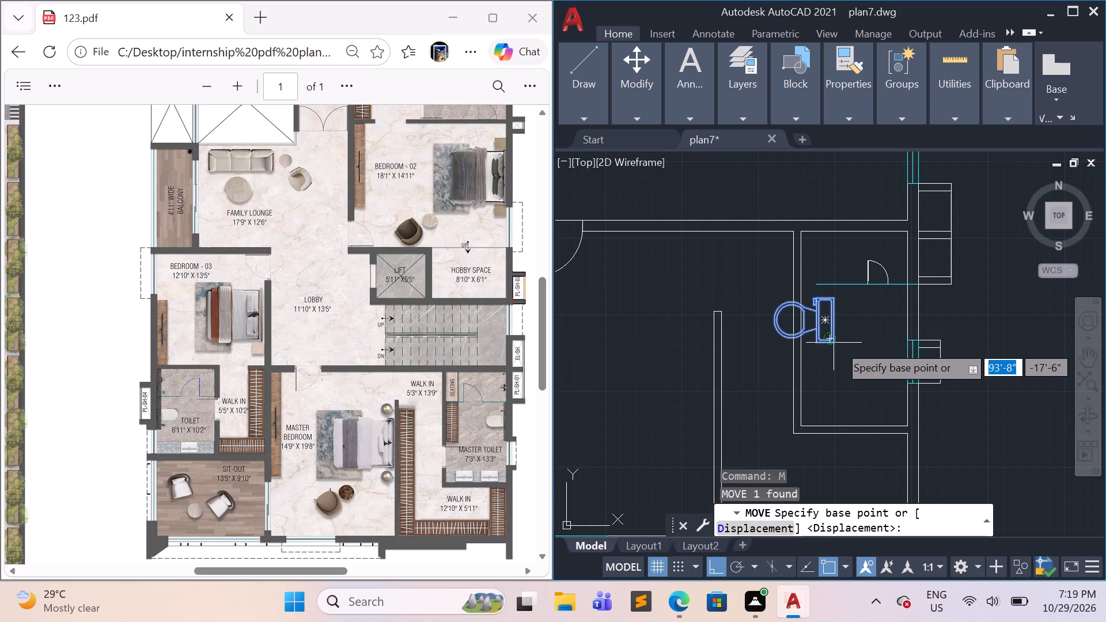
pyautogui.click(836, 343)
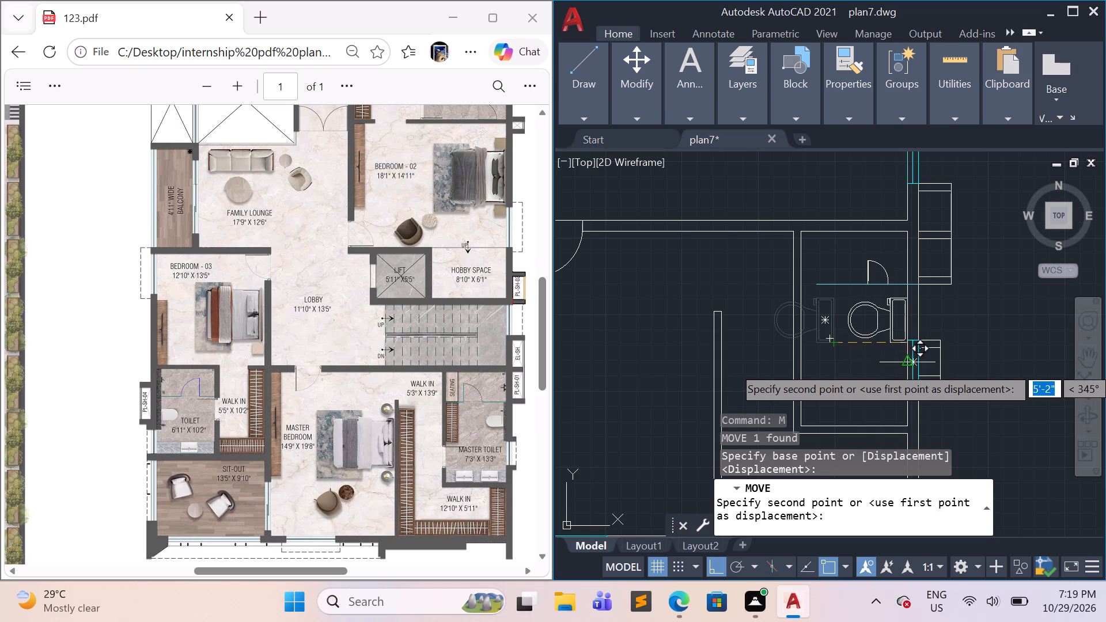
pyautogui.press('F8')
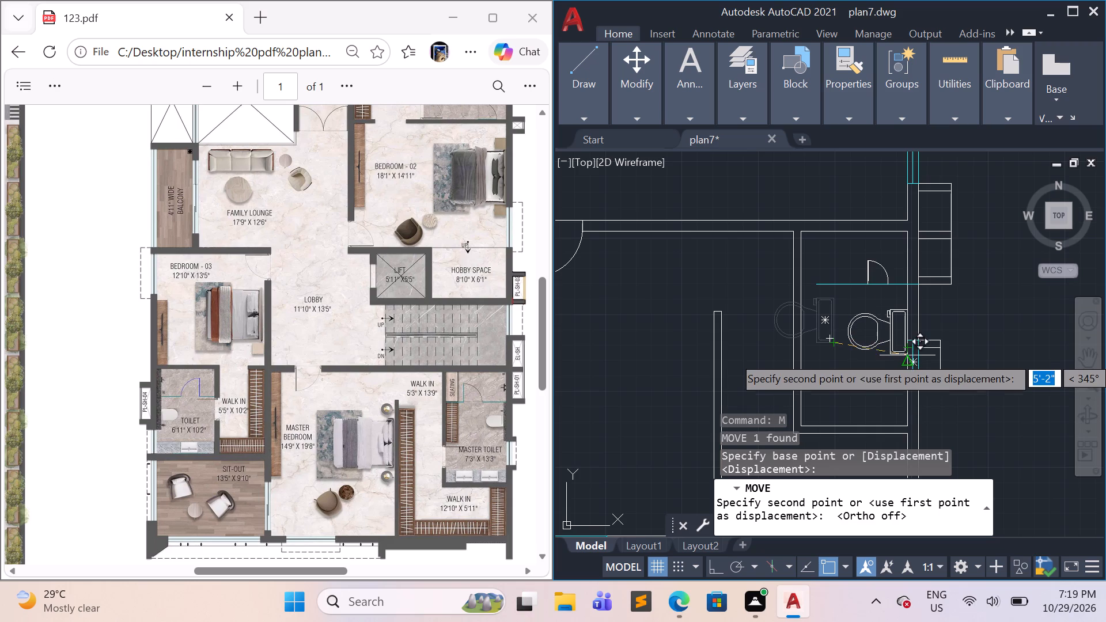
pyautogui.click(906, 348)
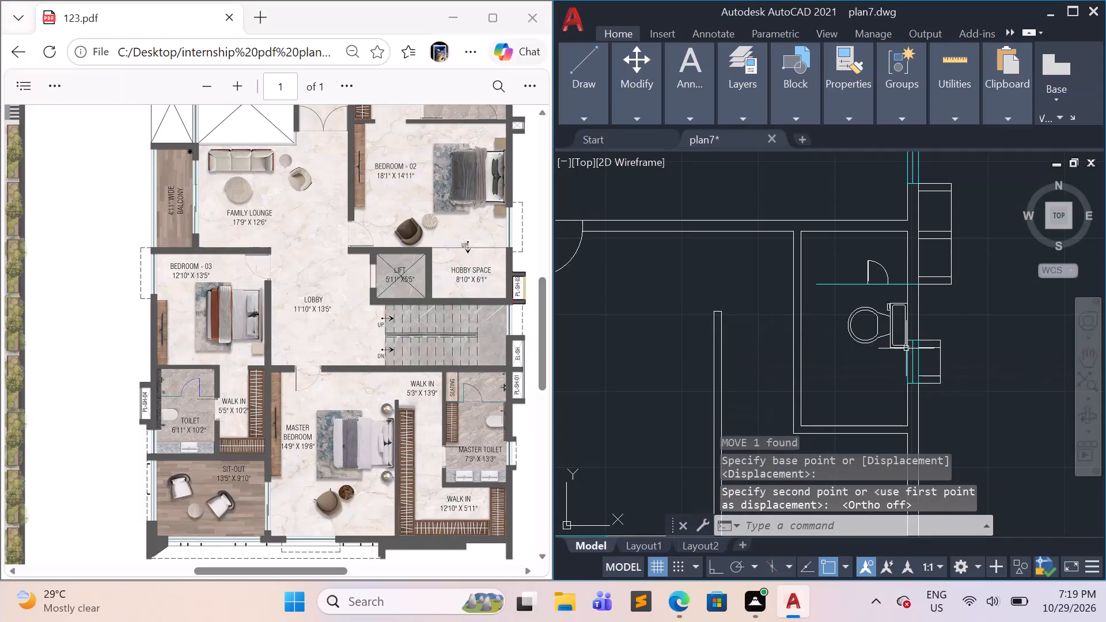
# Scale the master toilet WC up slightly about its tank's corner at the outer wall.
pyautogui.click(890, 369)
pyautogui.click(868, 326)
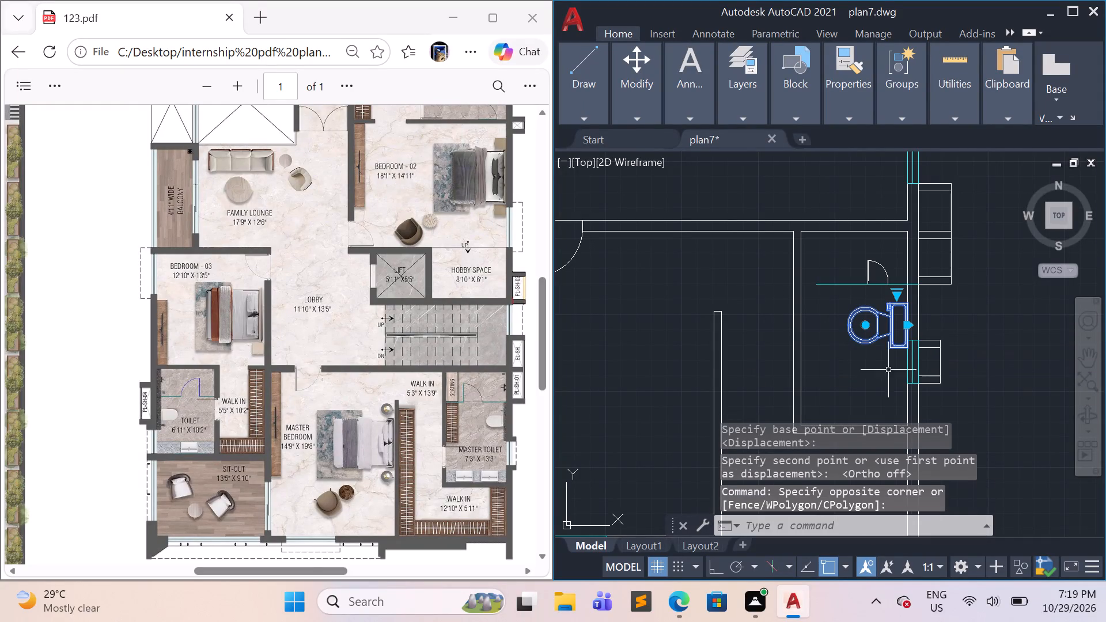
pyautogui.press('s')
pyautogui.press('c')
pyautogui.press('Return')
pyautogui.click(910, 299)
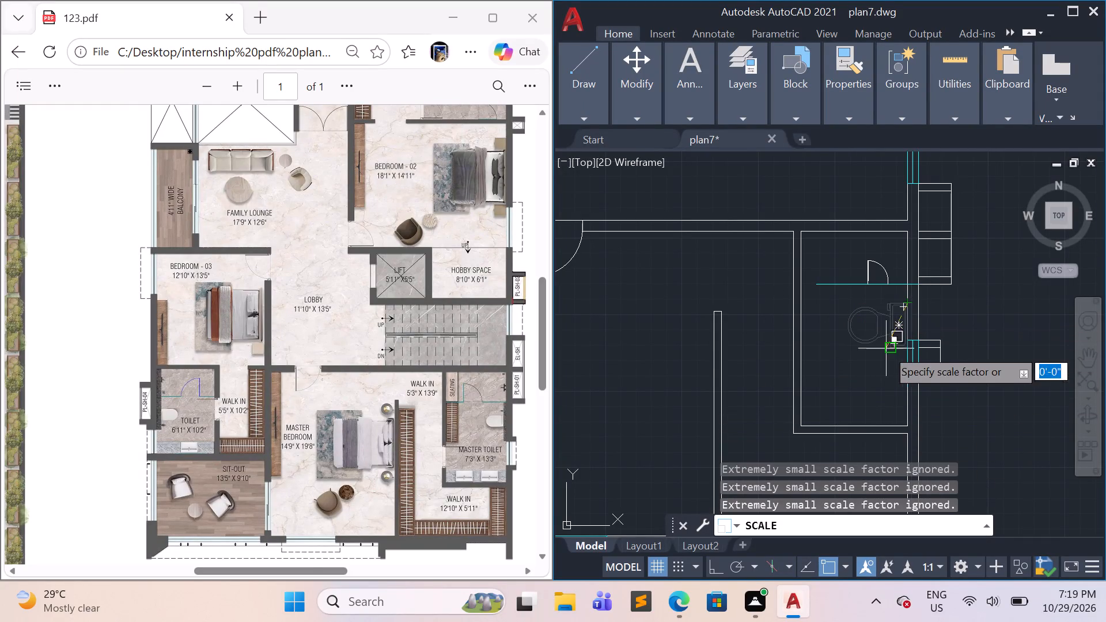
pyautogui.click(824, 405)
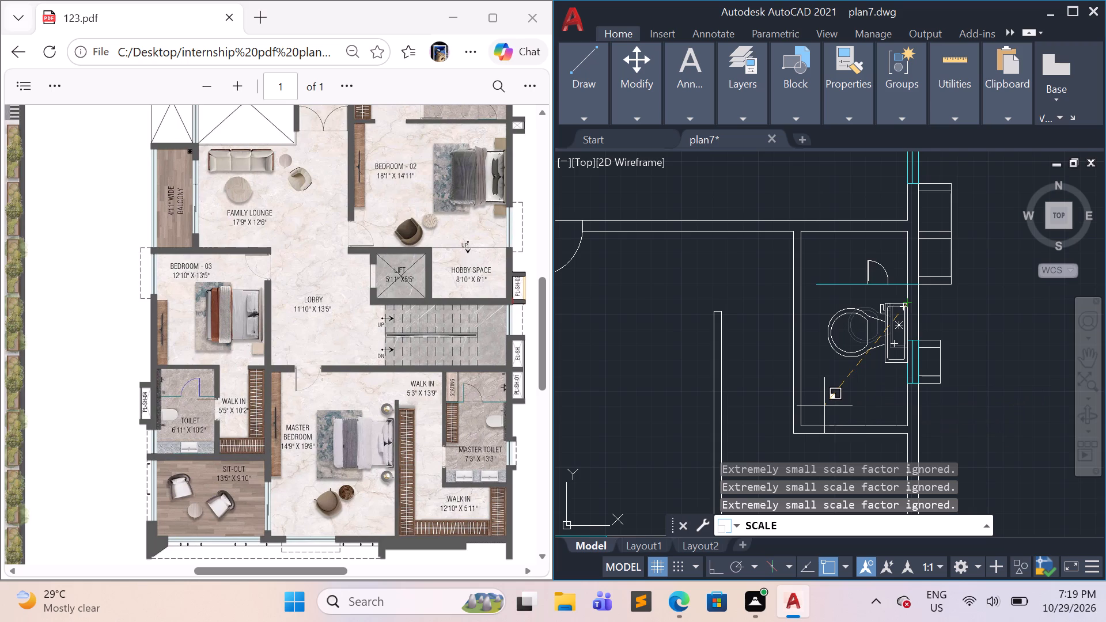
pyautogui.press('Escape')
pyautogui.press('Escape')
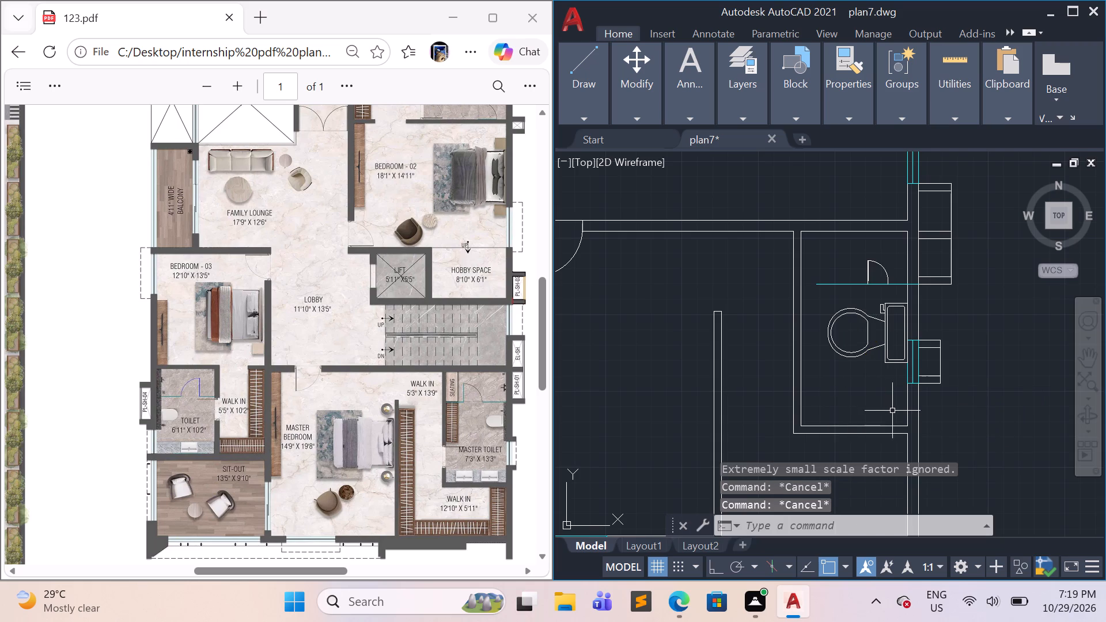
# Fit the master toilet's horizontal partition line between the walls, extending its inner end and trimming its end inside the outer wall.
pyautogui.write('tr')
pyautogui.press('Return')
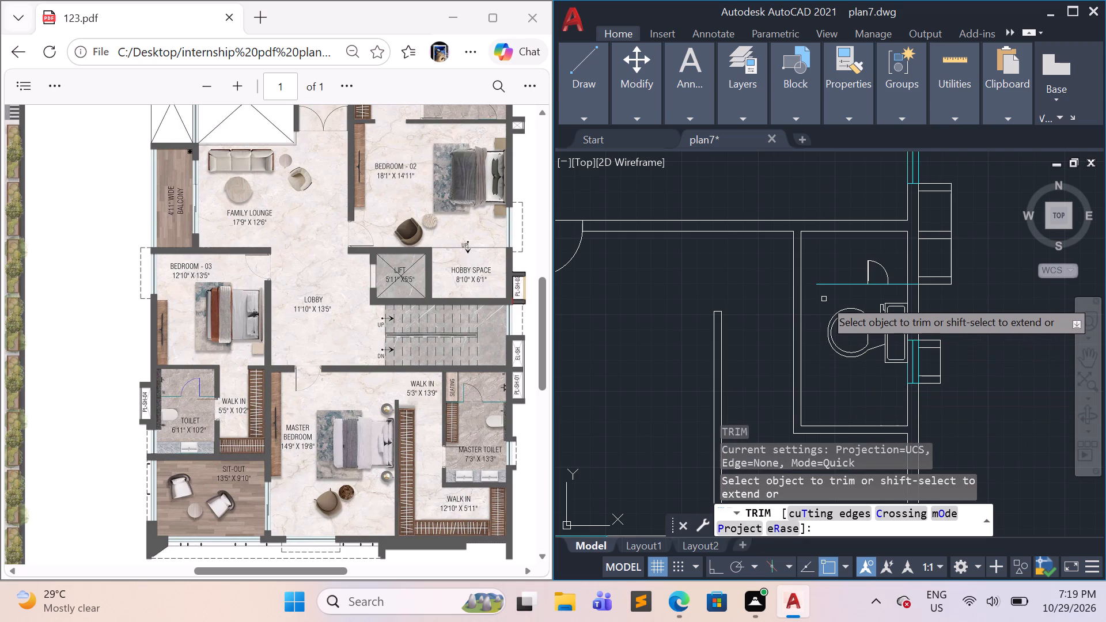
pyautogui.keyDown('shift'); pyautogui.click(832, 285); pyautogui.keyUp('shift')
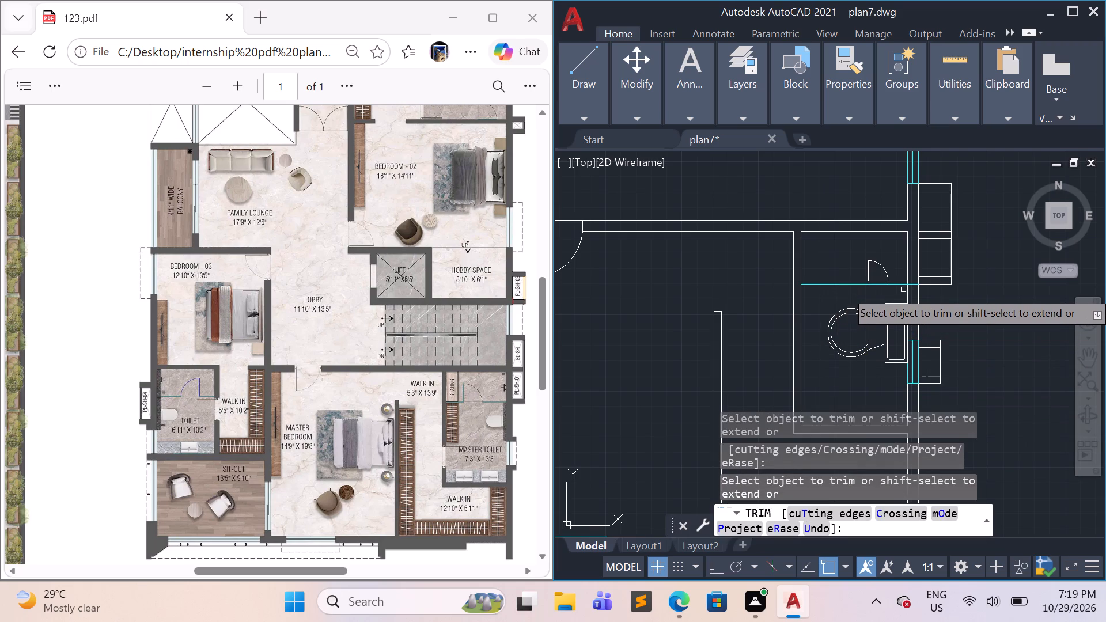
pyautogui.click(911, 283)
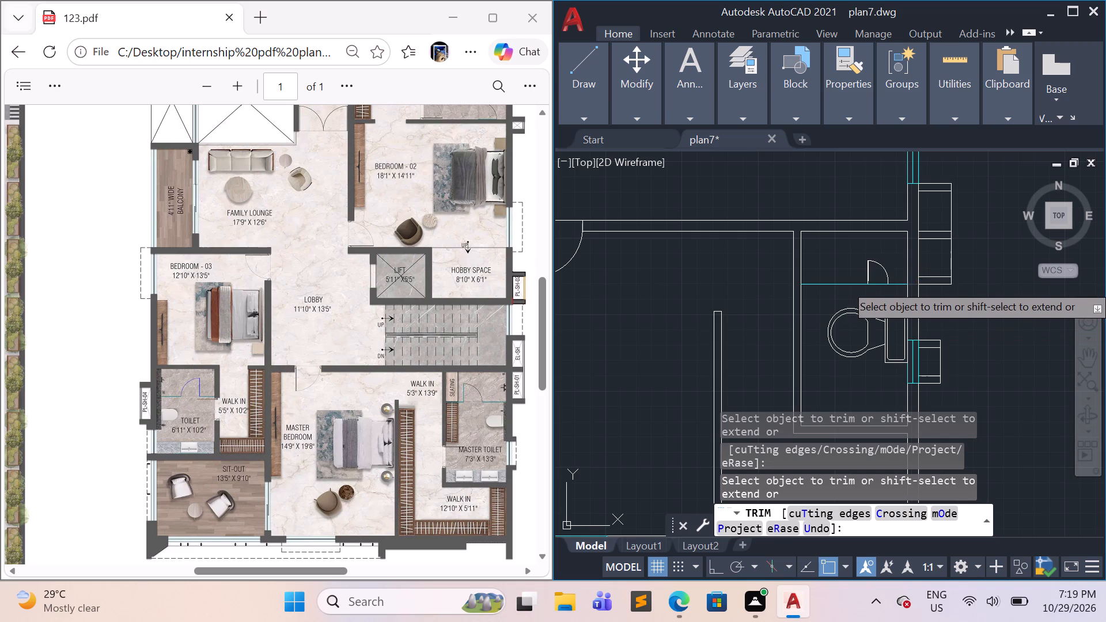
pyautogui.scroll(-2, 889, 327)
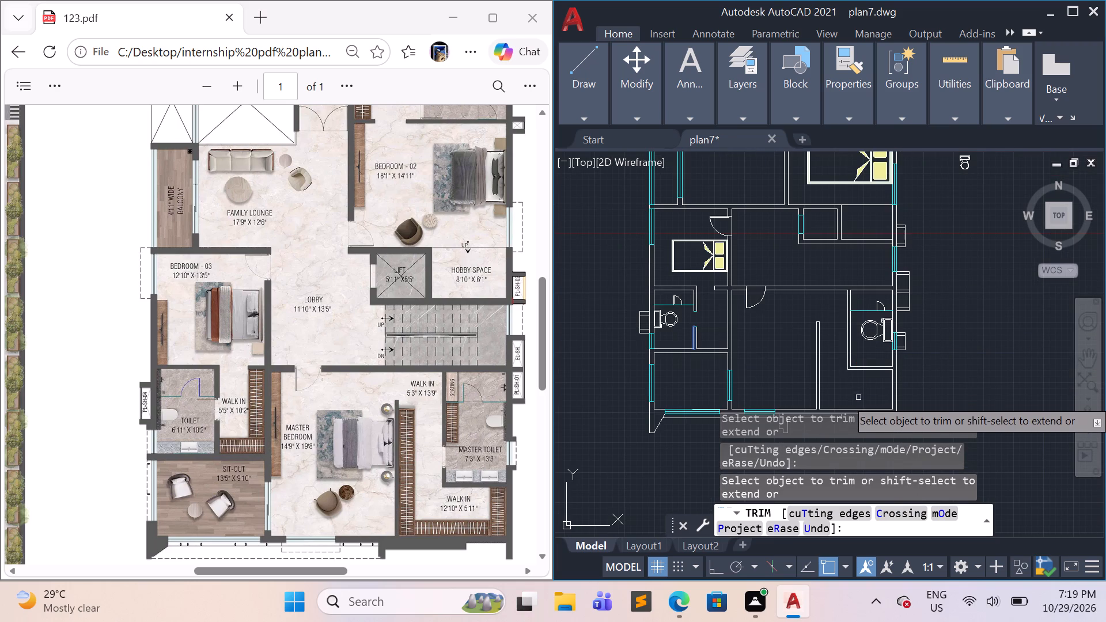
pyautogui.moveTo(858, 397); pyautogui.dragTo(851, 356, button='middle')
pyautogui.scroll(2, 839, 344)
pyautogui.scroll(-1, 841, 354)
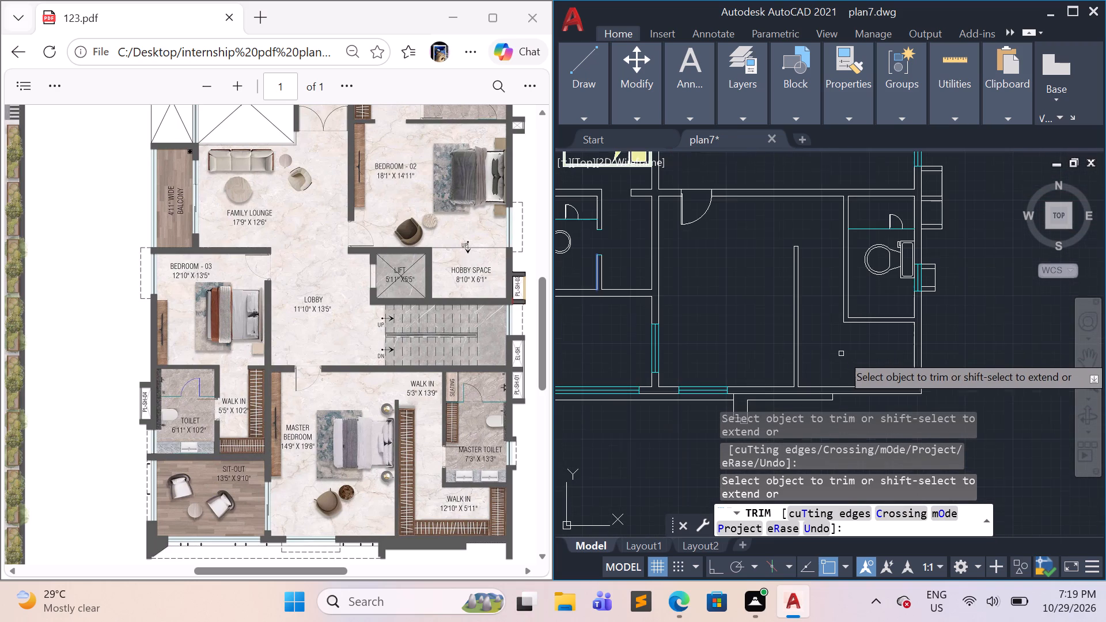
pyautogui.press('Escape')
# Draw an 8" wide rectangle across the thickness of the master toilet's inner side wall, just above its lower corner, marking a doorway.
pyautogui.scroll(1, 882, 286)
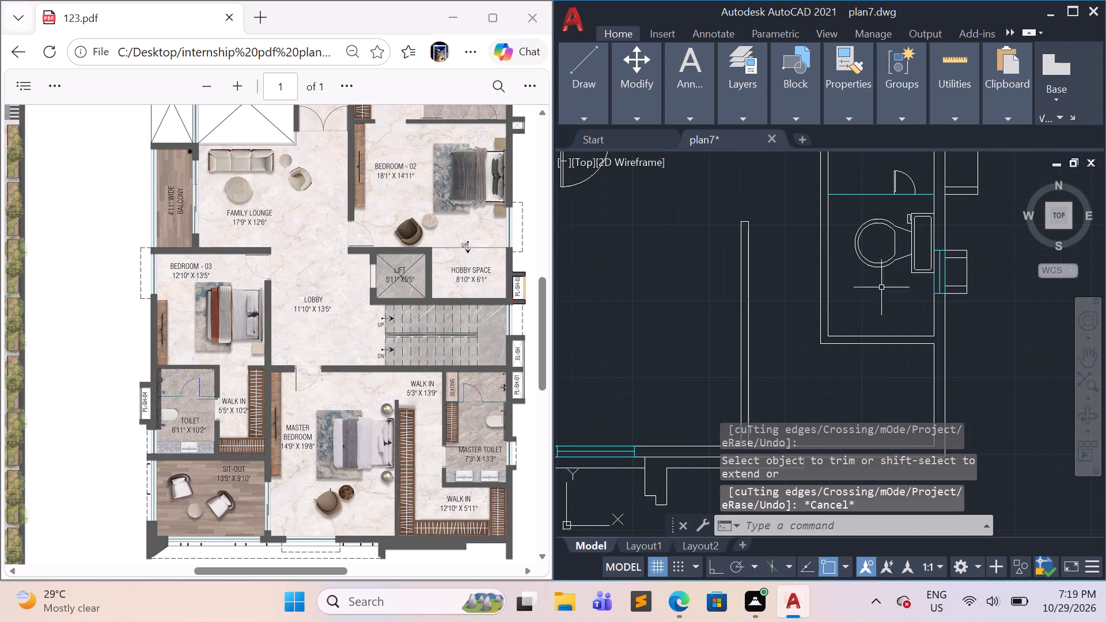
pyautogui.write('re')
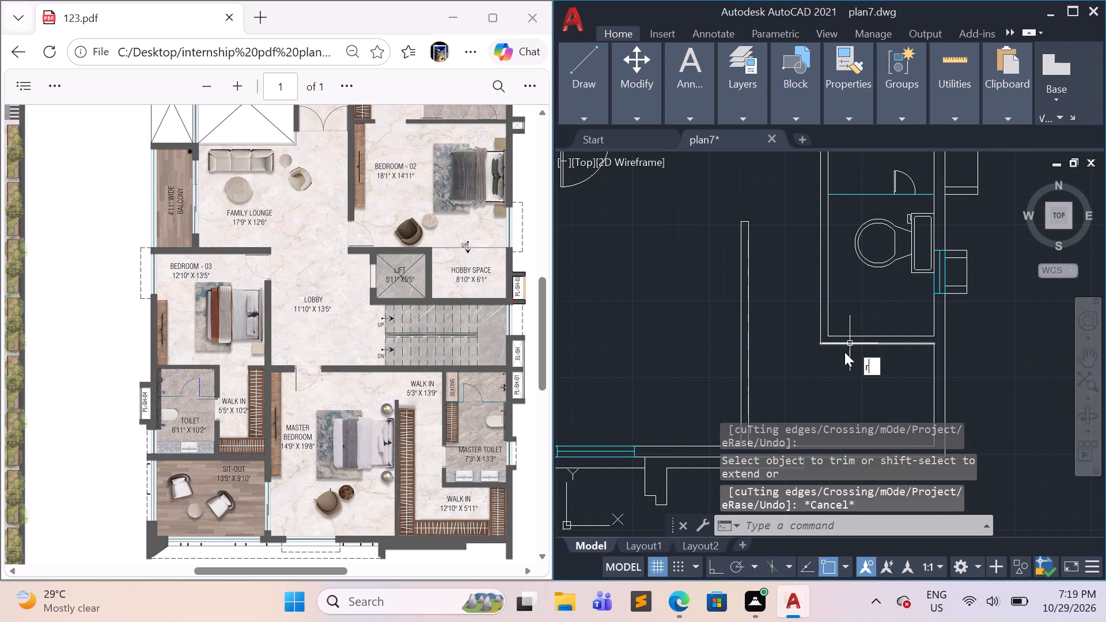
pyautogui.press('c')
pyautogui.press('Return')
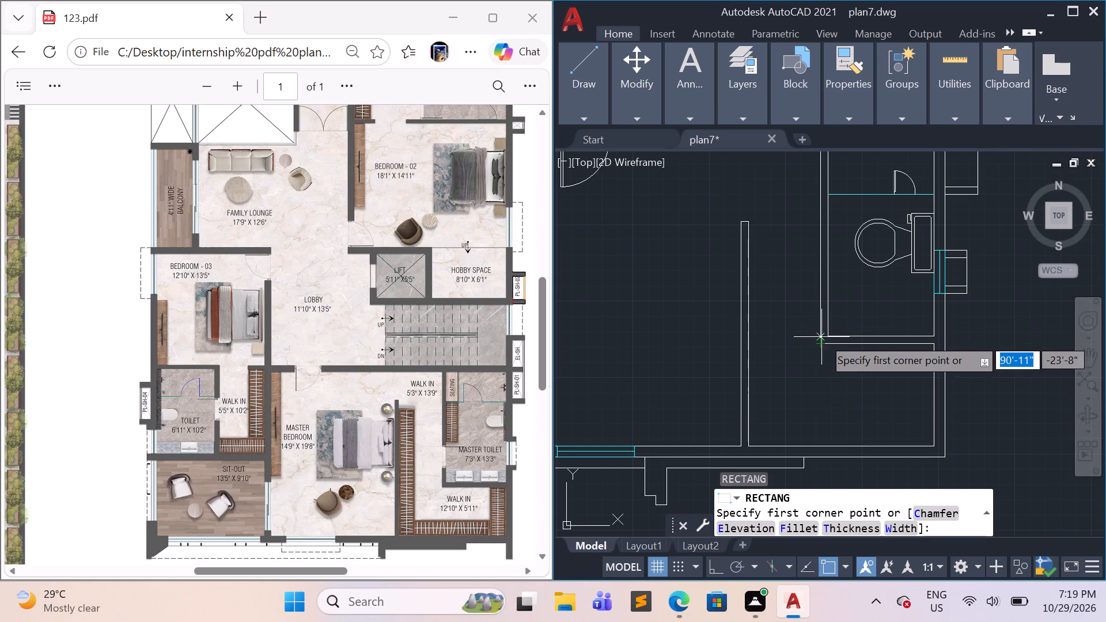
pyautogui.click(829, 316)
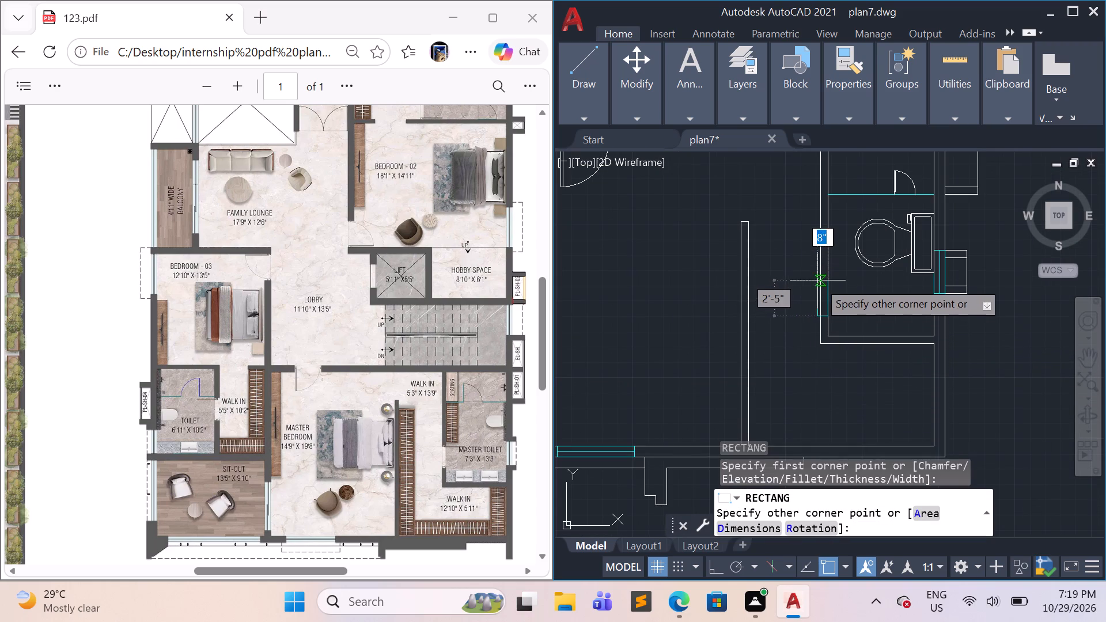
pyautogui.click(821, 268)
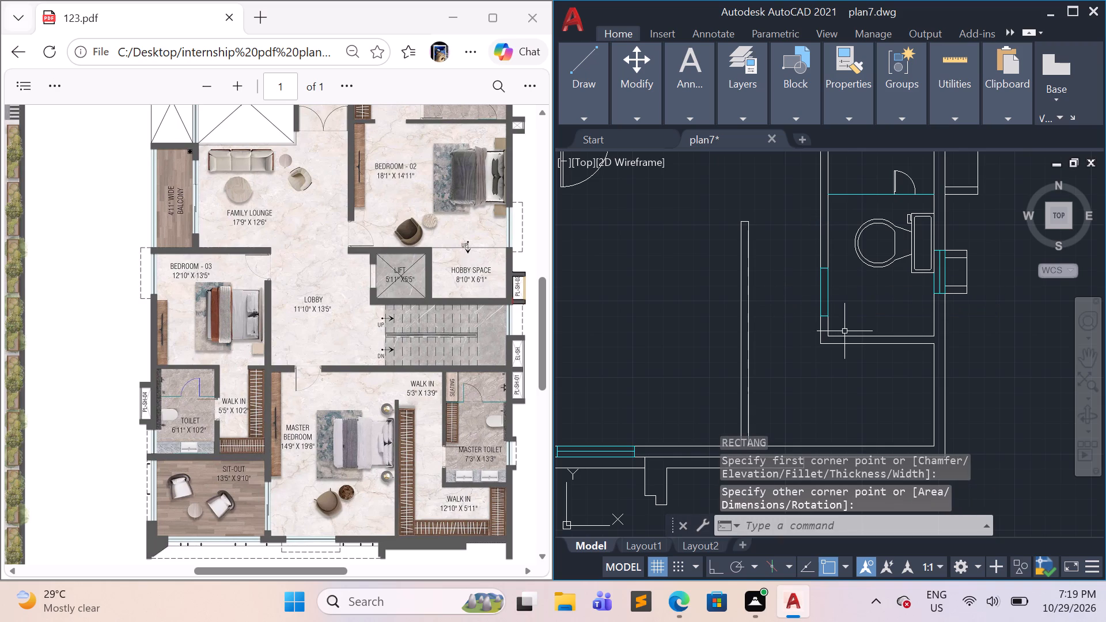
pyautogui.press('Escape')
pyautogui.press('Escape')
pyautogui.press('Escape')
# Trim the wall lines and rectangle sides between the rectangle's two ends to open the master toilet's doorway.
pyautogui.press('t')
pyautogui.press('r')
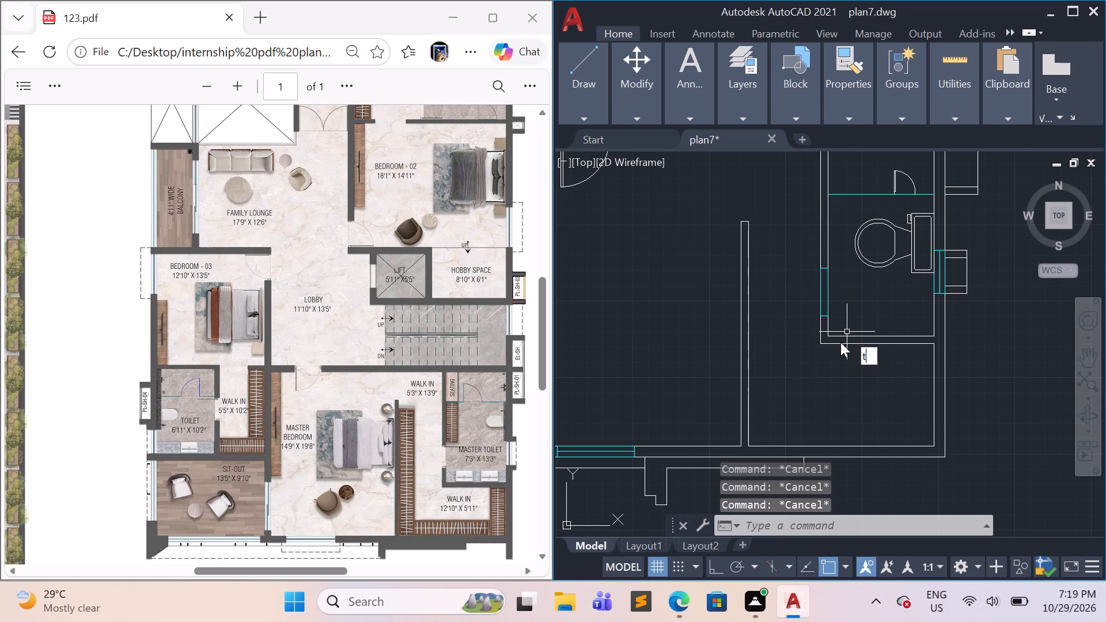
pyautogui.press('Return')
pyautogui.moveTo(801, 297); pyautogui.dragTo(853, 293)
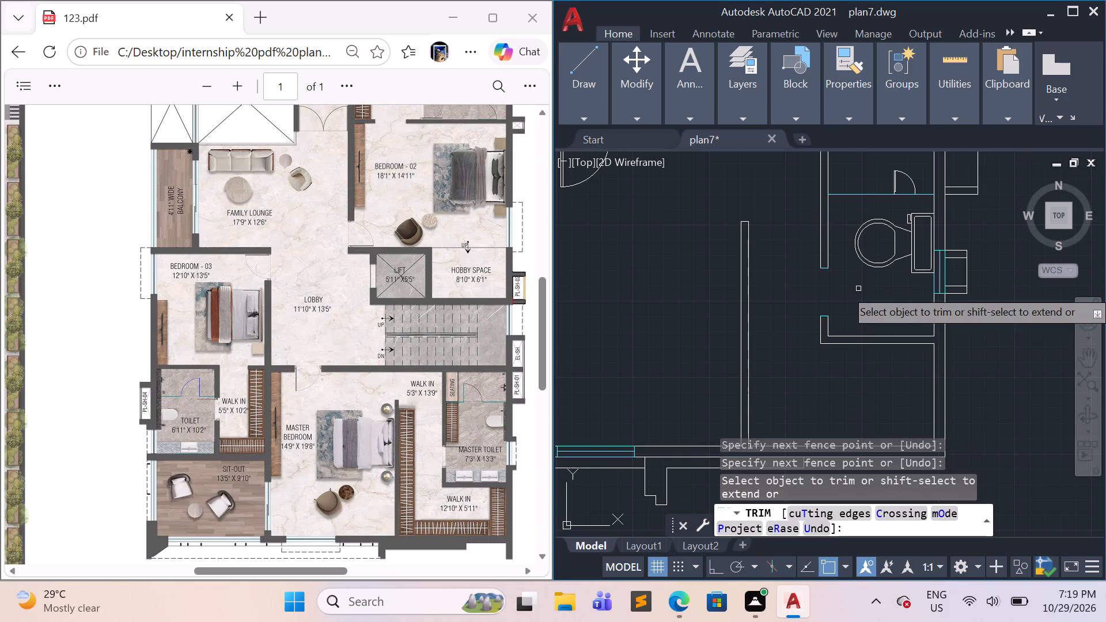
pyautogui.press('Escape')
# Set ACAD_ISO02W100 (ISO dash) as the current linetype.
pyautogui.scroll(-1, 844, 366)
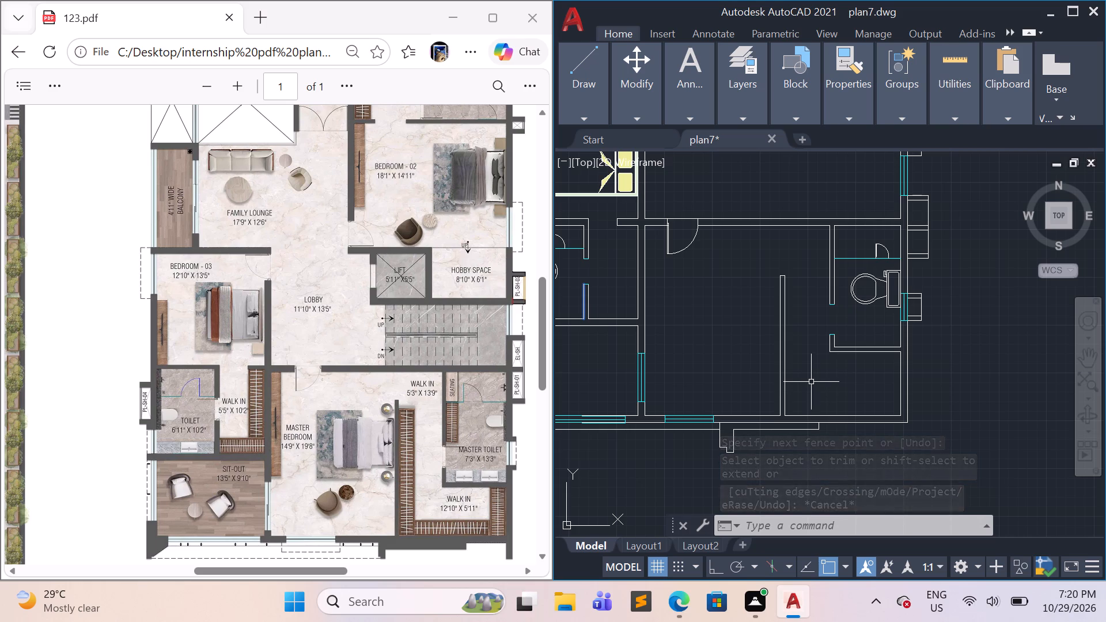
pyautogui.moveTo(811, 382); pyautogui.dragTo(845, 311, button='middle')
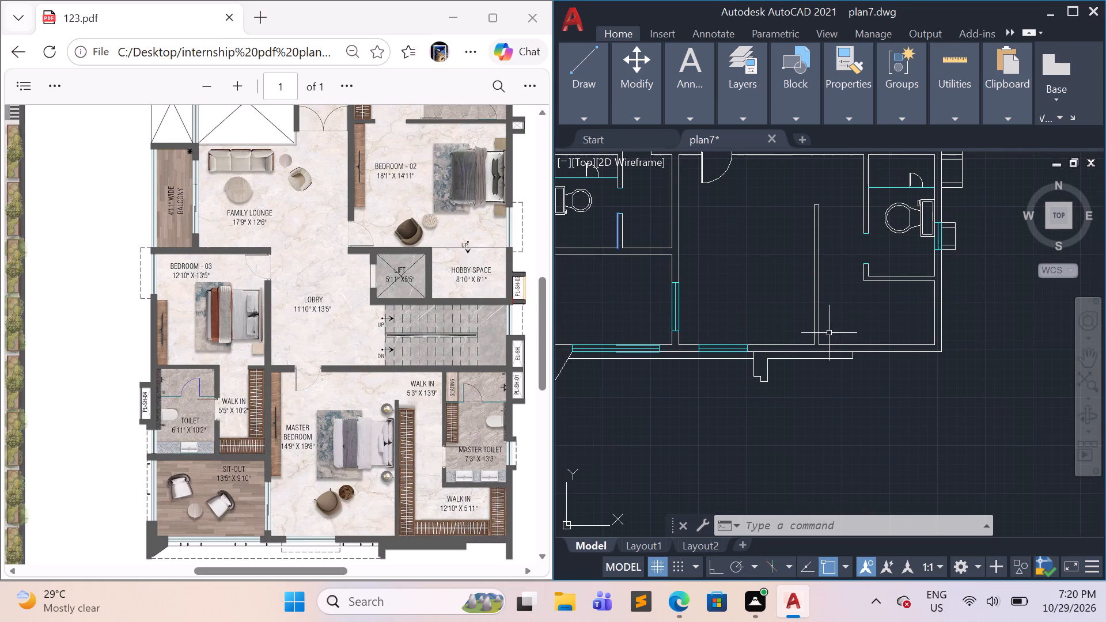
pyautogui.moveTo(772, 424); pyautogui.dragTo(805, 399, button='middle')
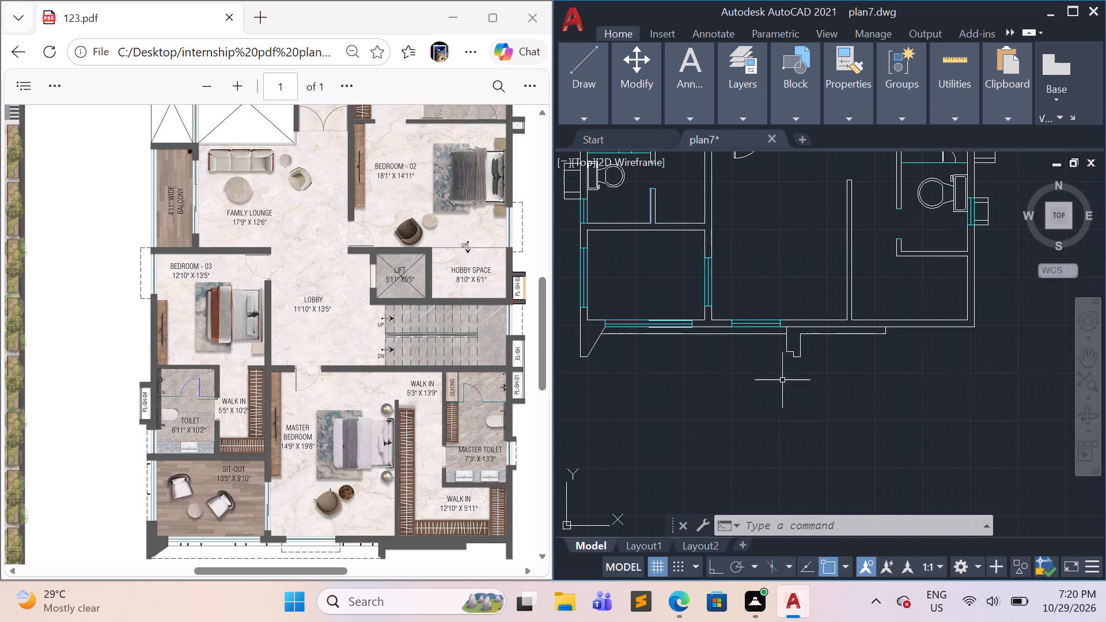
pyautogui.click(844, 122)
pyautogui.click(956, 173)
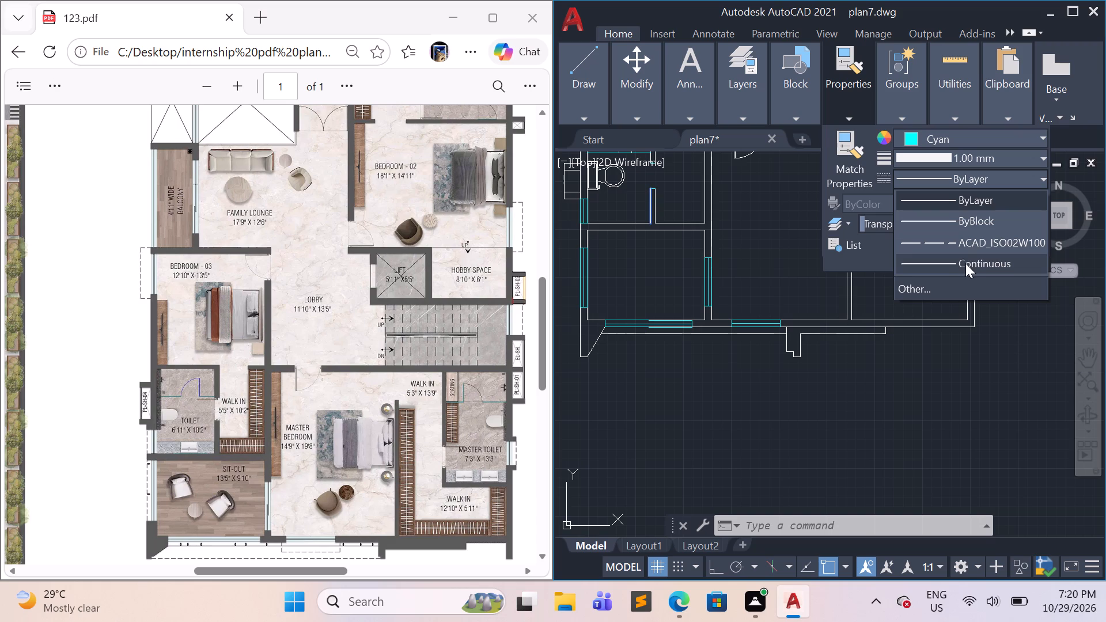
pyautogui.click(925, 286)
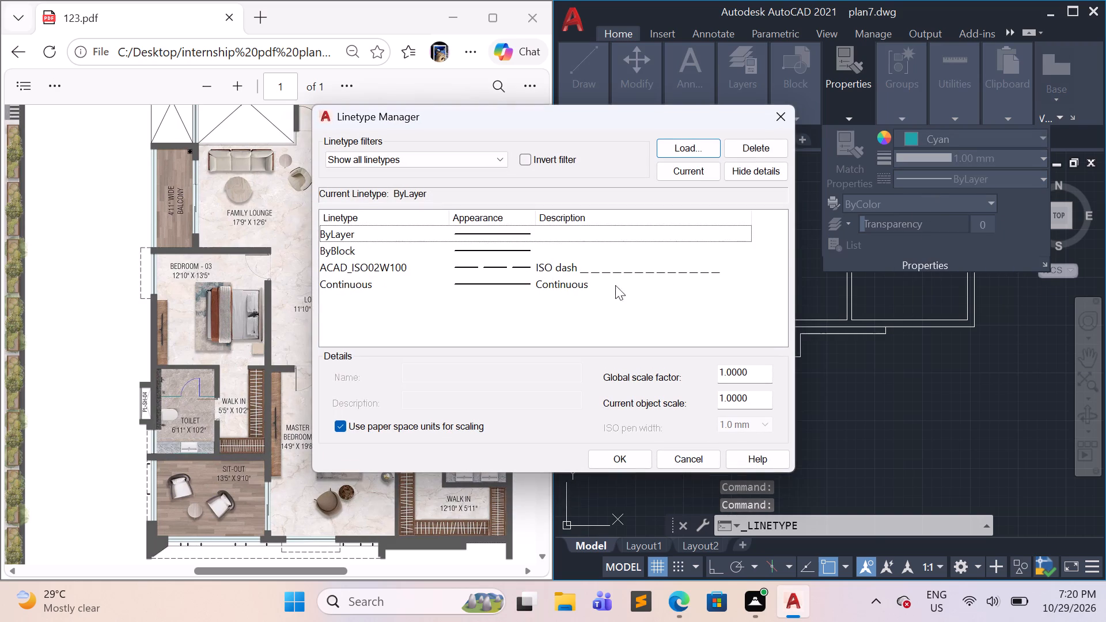
pyautogui.click(596, 267)
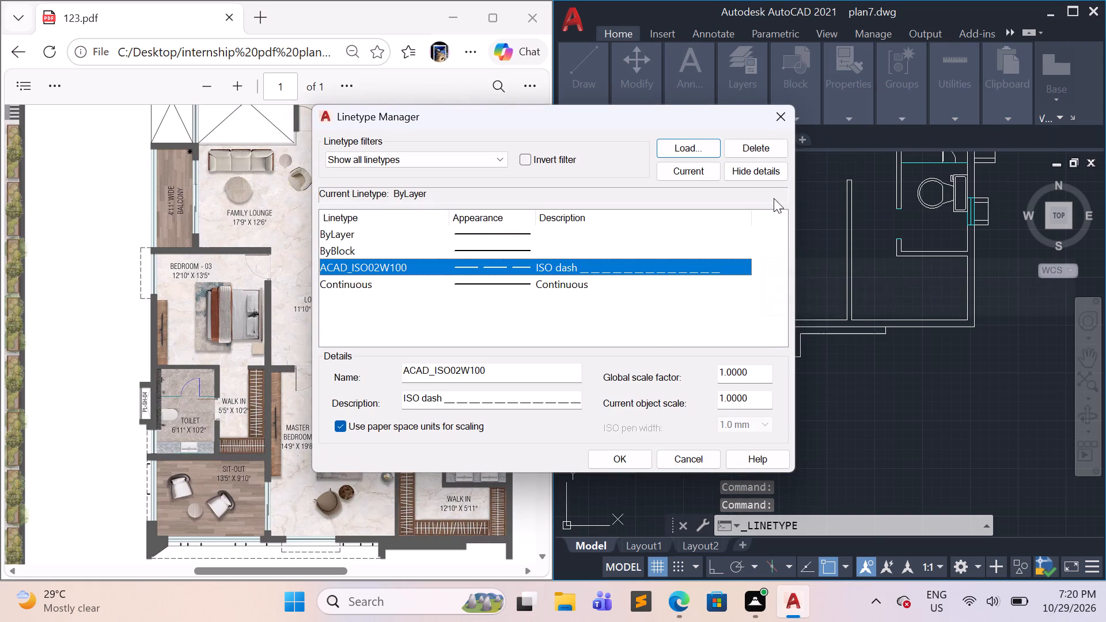
pyautogui.click(698, 172)
pyautogui.click(628, 465)
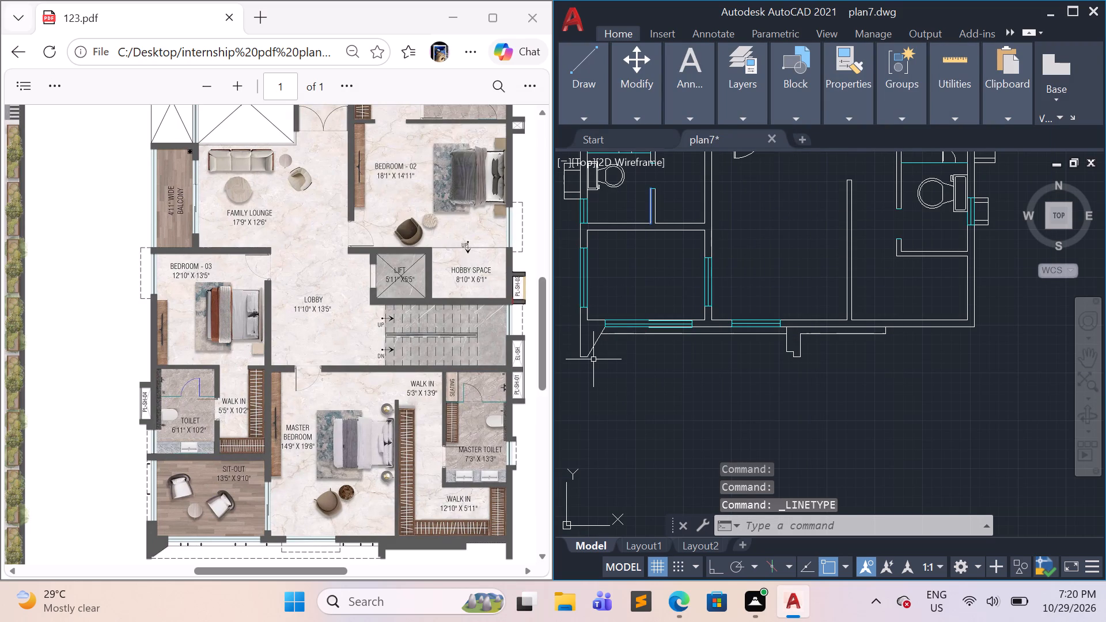
# Draw a horizontal dashed line below the sit-out, from the foot of the slanted wall to the bottom corner of the stepped wall projection.
pyautogui.press('l')
pyautogui.press('Return')
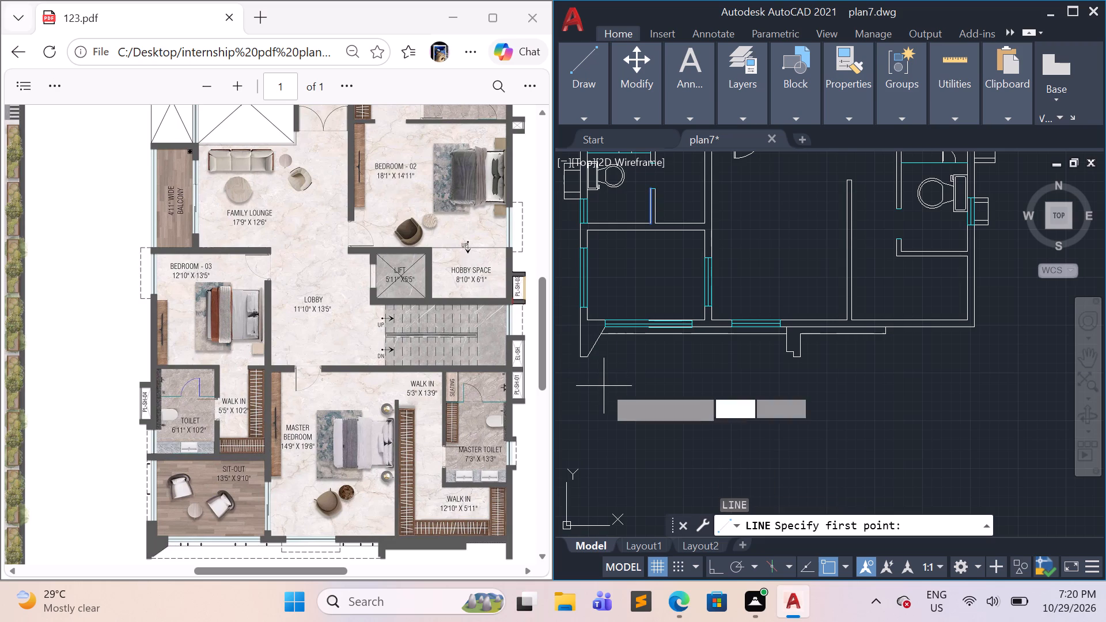
pyautogui.click(588, 355)
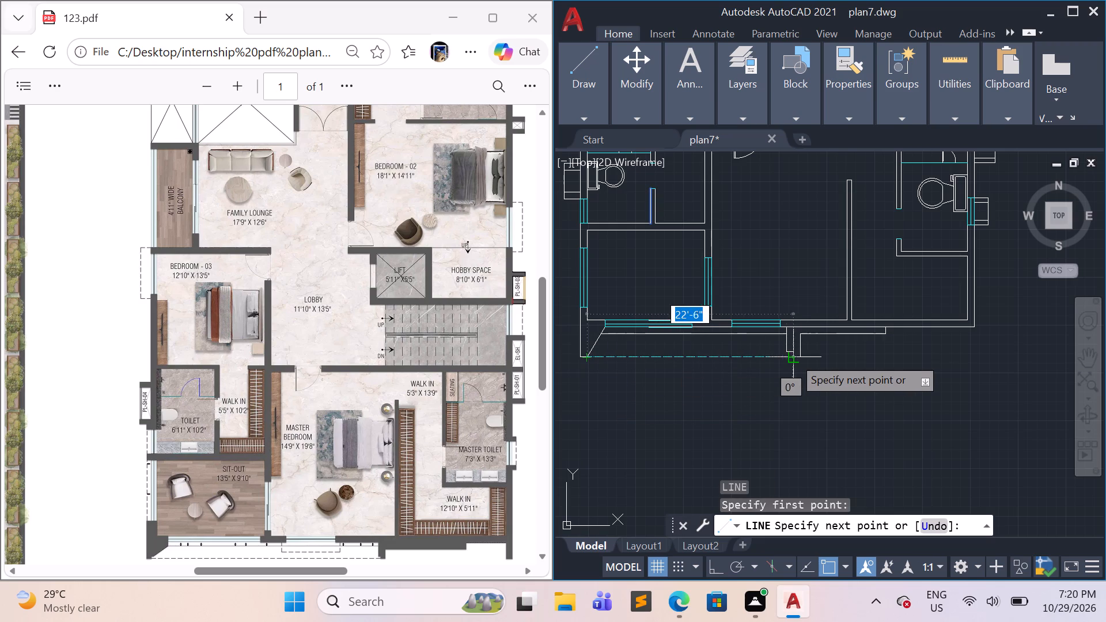
pyautogui.click(801, 355)
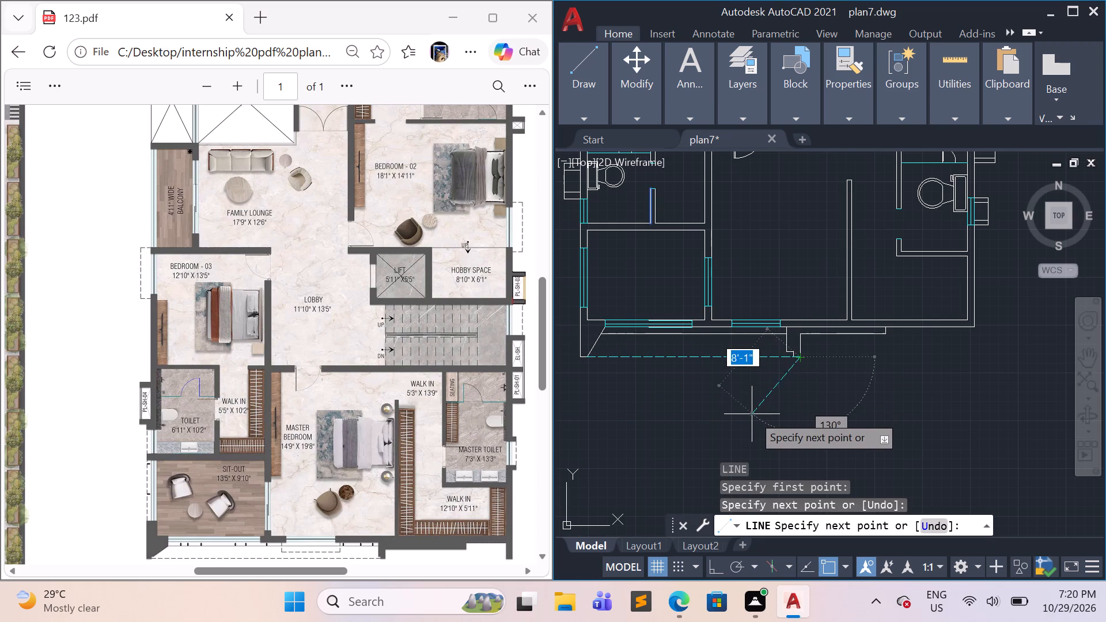
pyautogui.press('Escape')
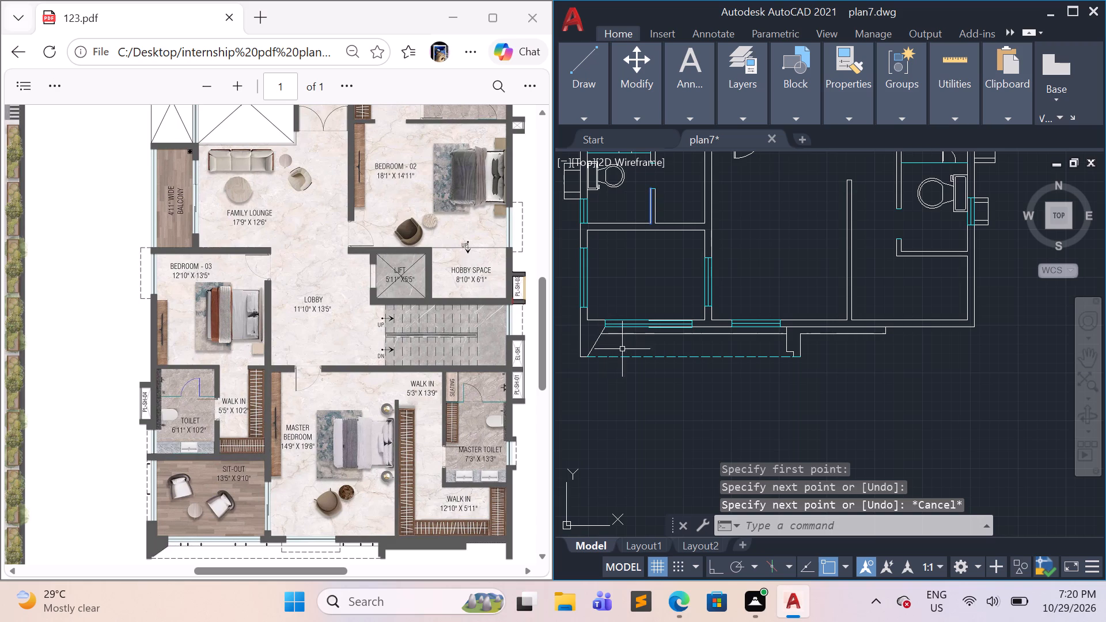
# Draw a second dashed line about 20' long, from the slanted wall's upper end to the stepped wall projection.
pyautogui.press('space')
pyautogui.click(603, 333)
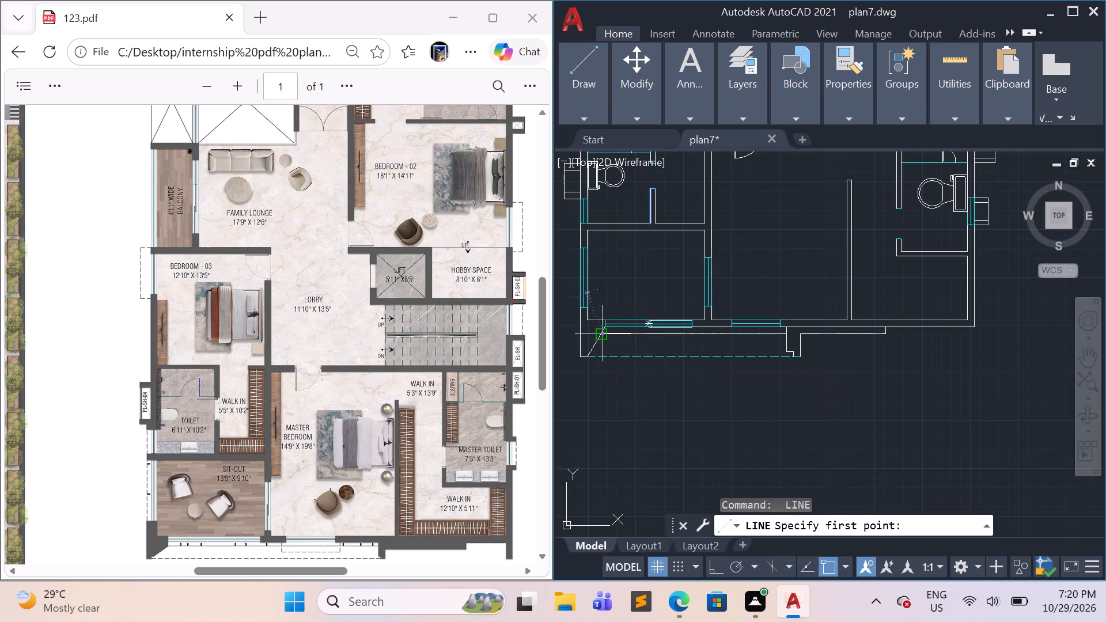
pyautogui.click(791, 333)
pyautogui.press('Escape')
pyautogui.scroll(-2, 809, 393)
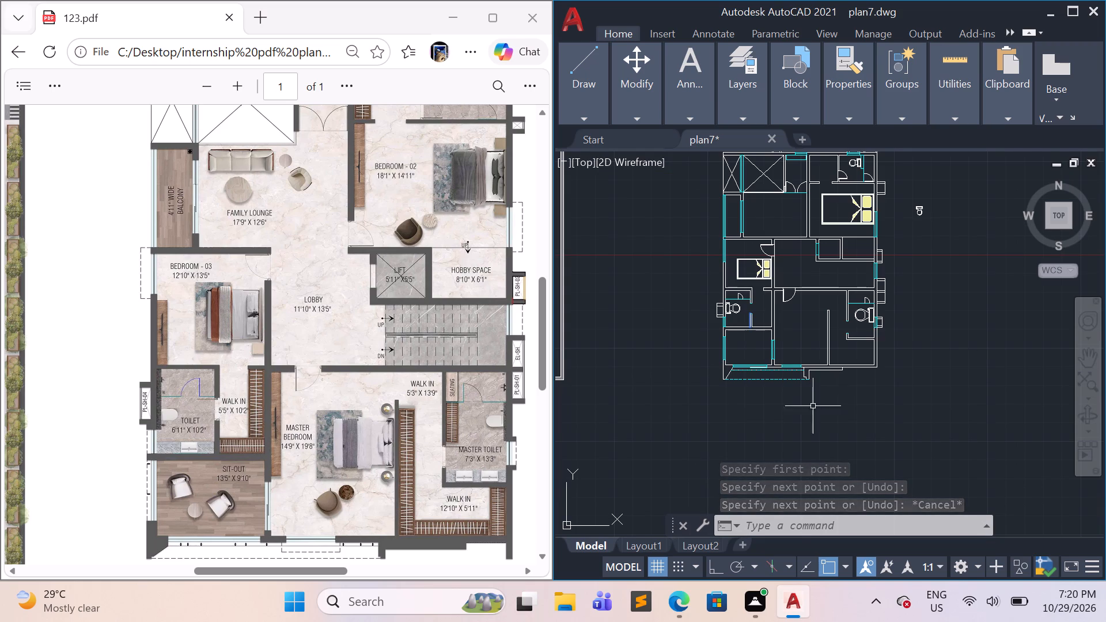
# With Ortho on, draw a dashed line about 13'-3" long outside the sit-out's west wall up to the toilet duct, with a short bottom return to the wall.
pyautogui.scroll(2, 702, 381)
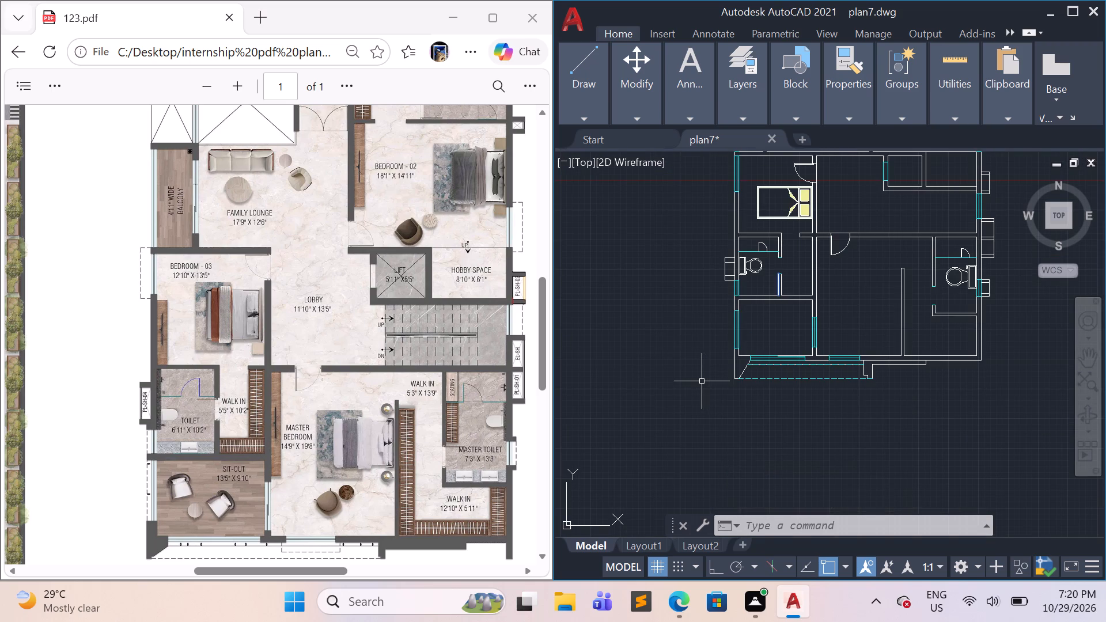
pyautogui.moveTo(717, 370); pyautogui.dragTo(724, 373, button='middle')
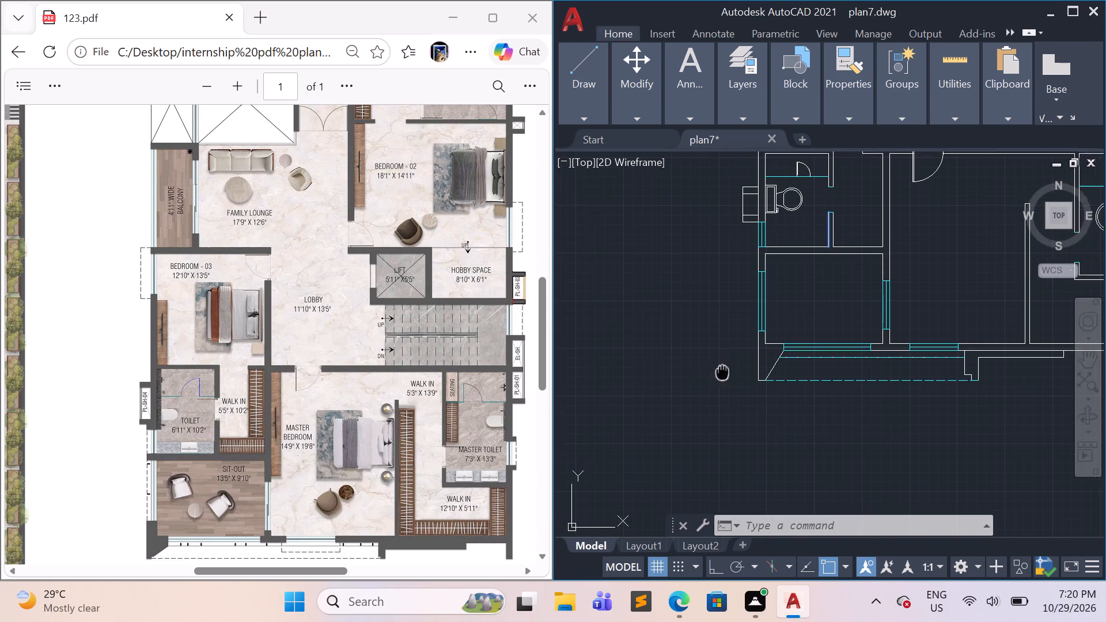
pyautogui.moveTo(724, 373); pyautogui.dragTo(747, 412, button='middle')
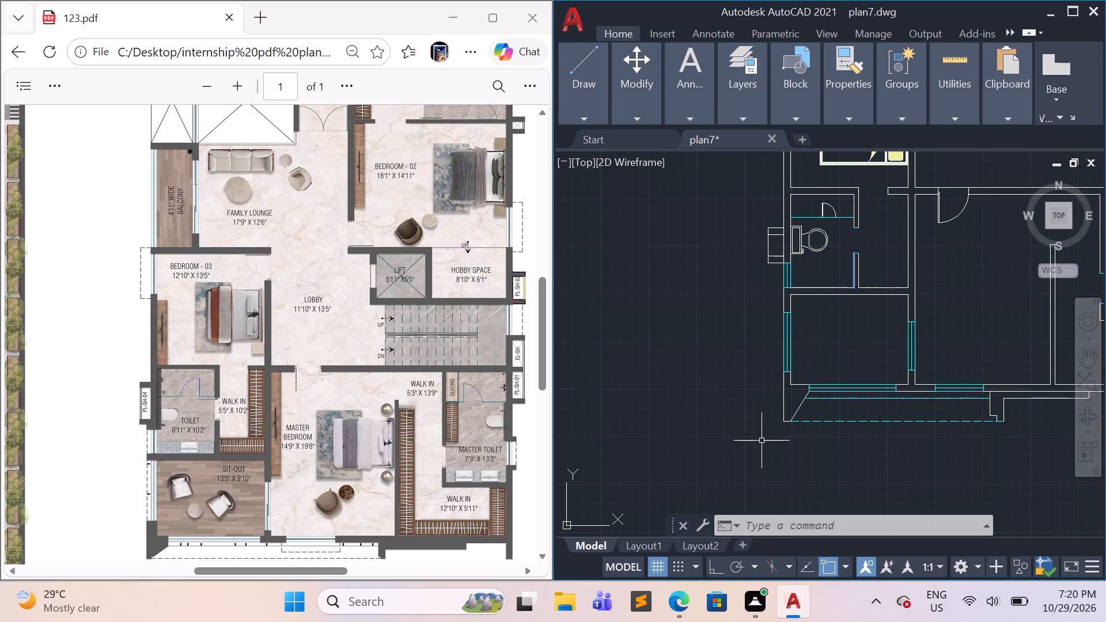
pyautogui.press('space')
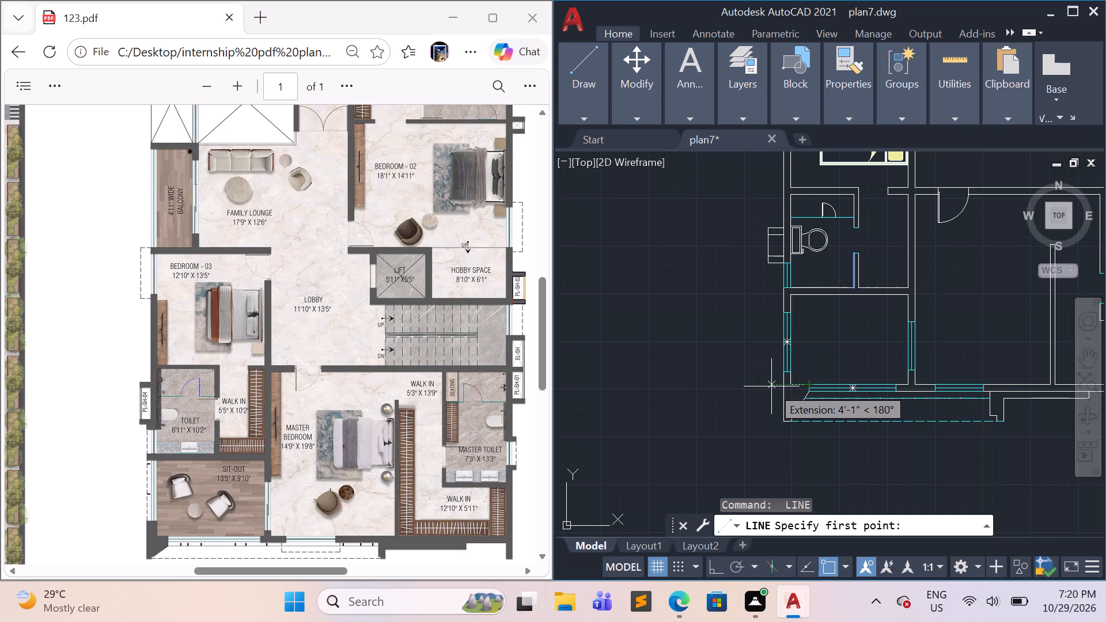
pyautogui.scroll(3, 776, 385)
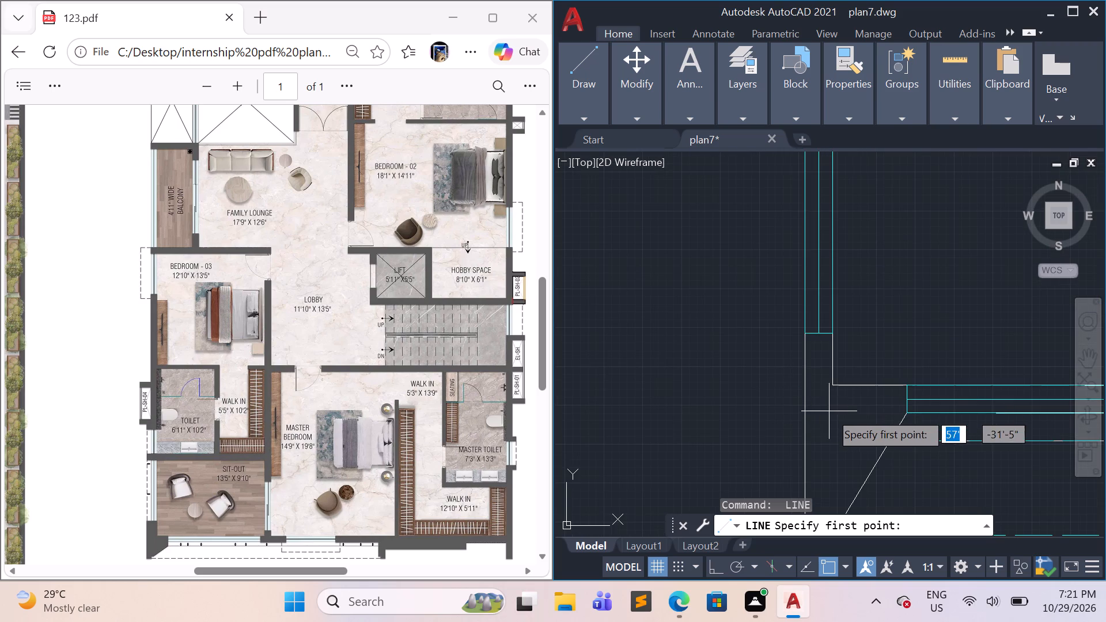
pyautogui.click(783, 386)
pyautogui.scroll(-4, 782, 315)
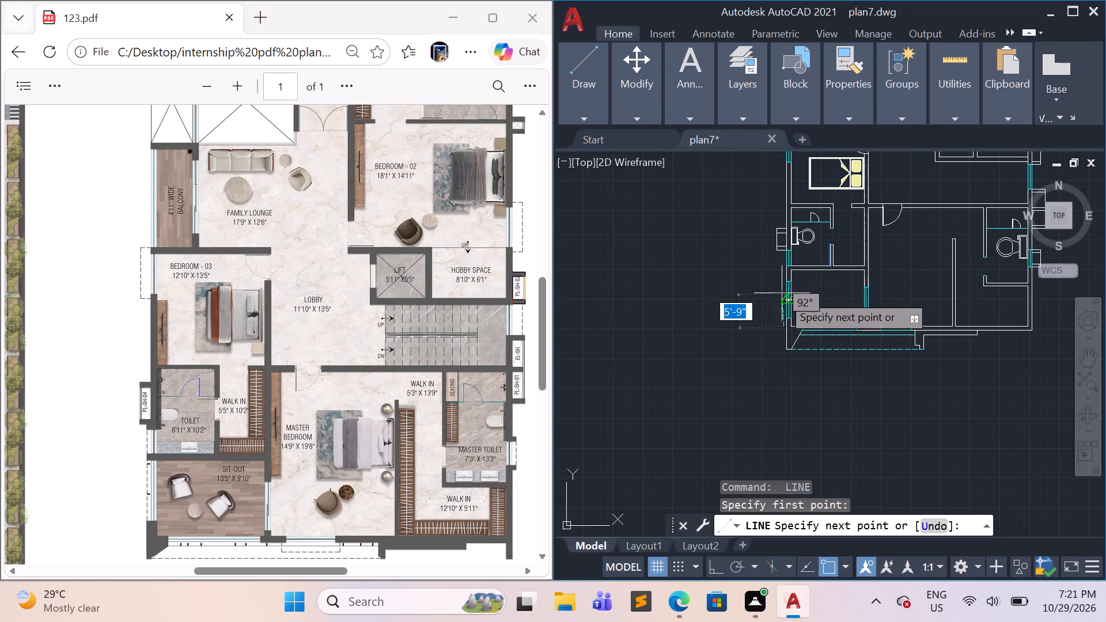
pyautogui.press('F8')
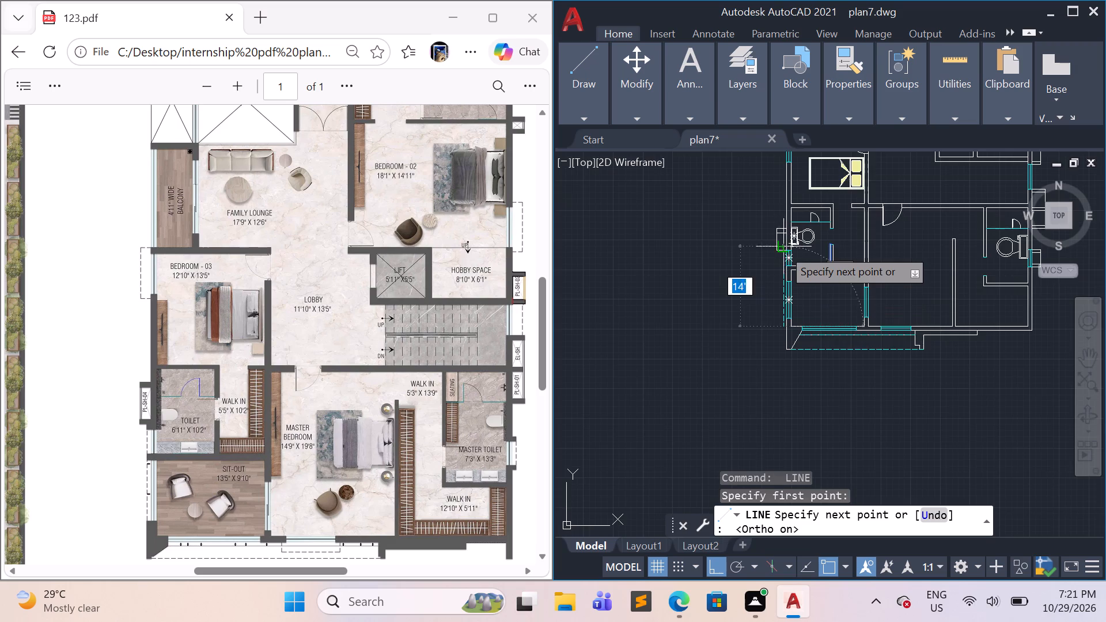
pyautogui.scroll(2, 783, 248)
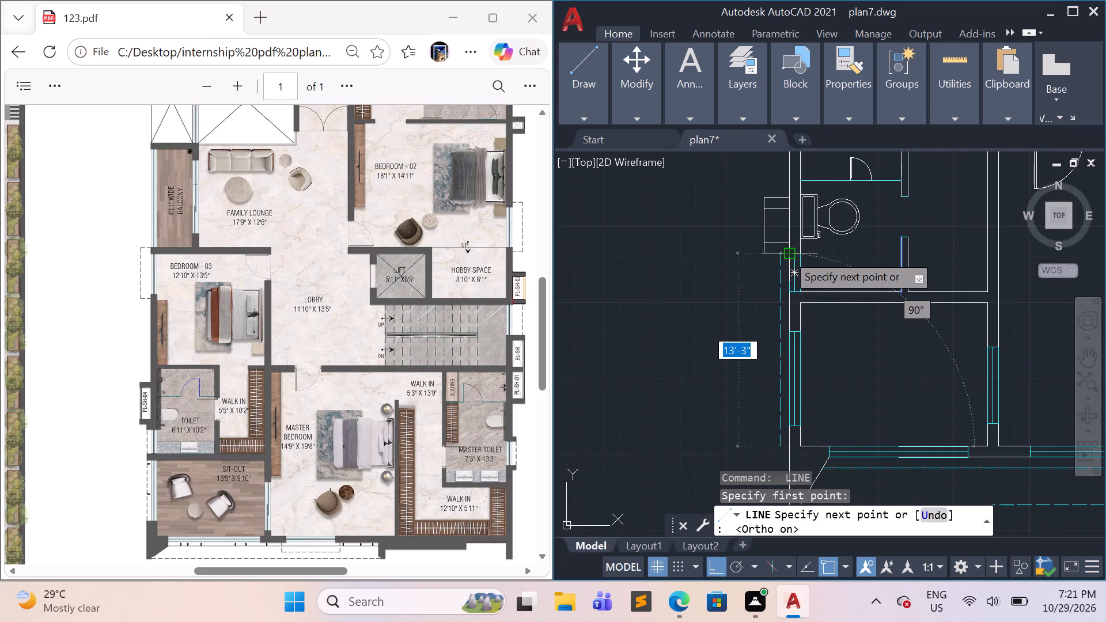
pyautogui.click(777, 253)
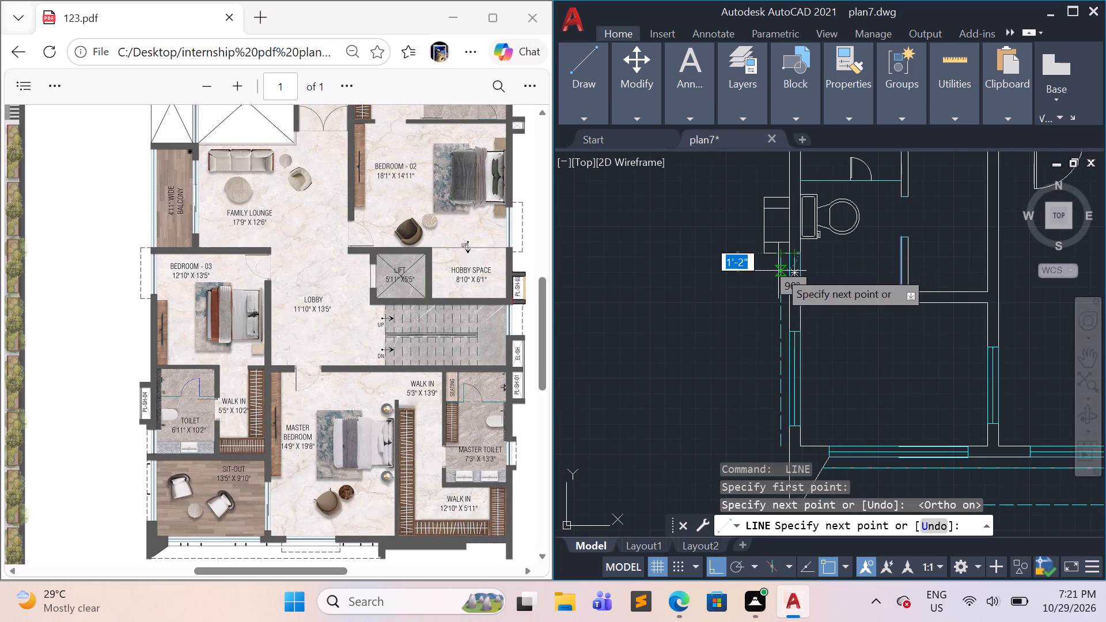
pyautogui.click(778, 445)
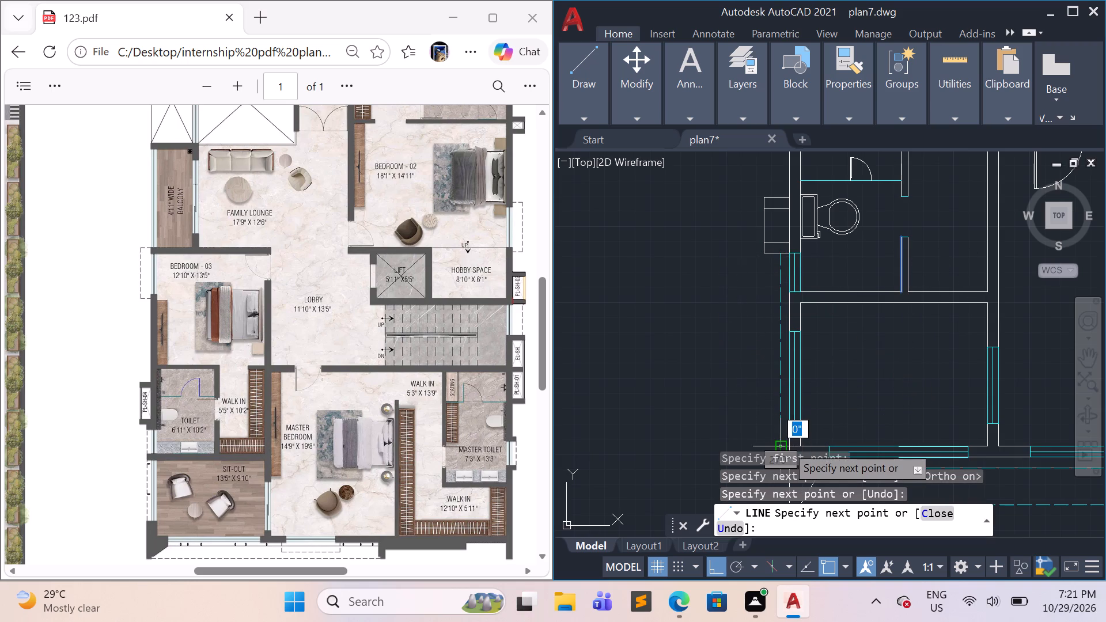
pyautogui.click(790, 442)
pyautogui.press('Escape')
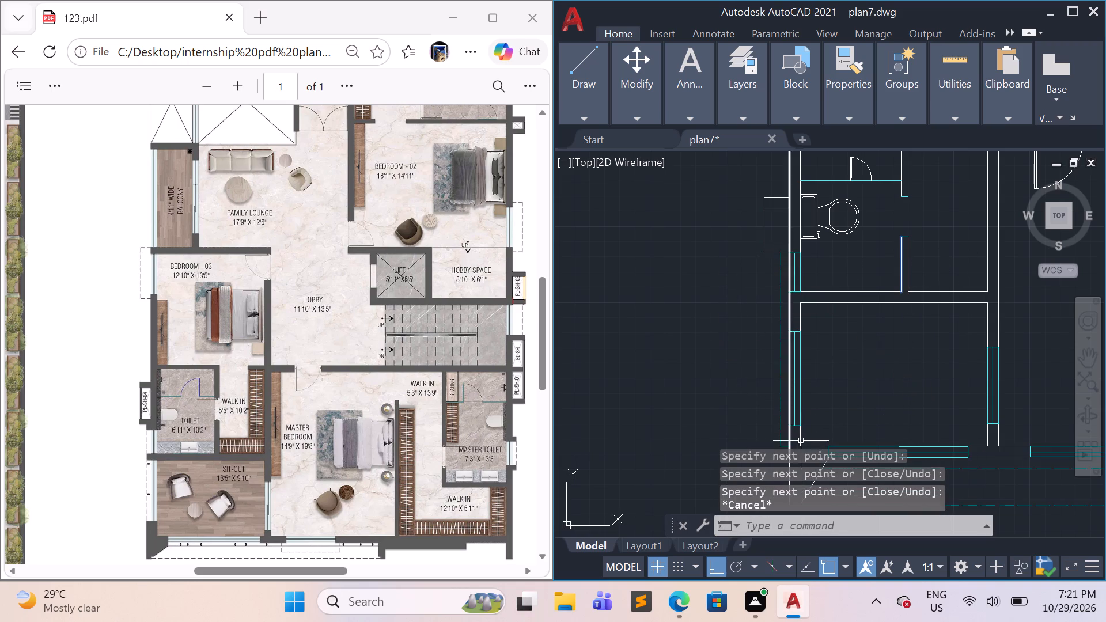
# Draw a three-sided dashed projection outside Bedroom-03's window, about 1'-3" deep and 6'-11" long, ending level with the wall above.
pyautogui.scroll(-2, 858, 386)
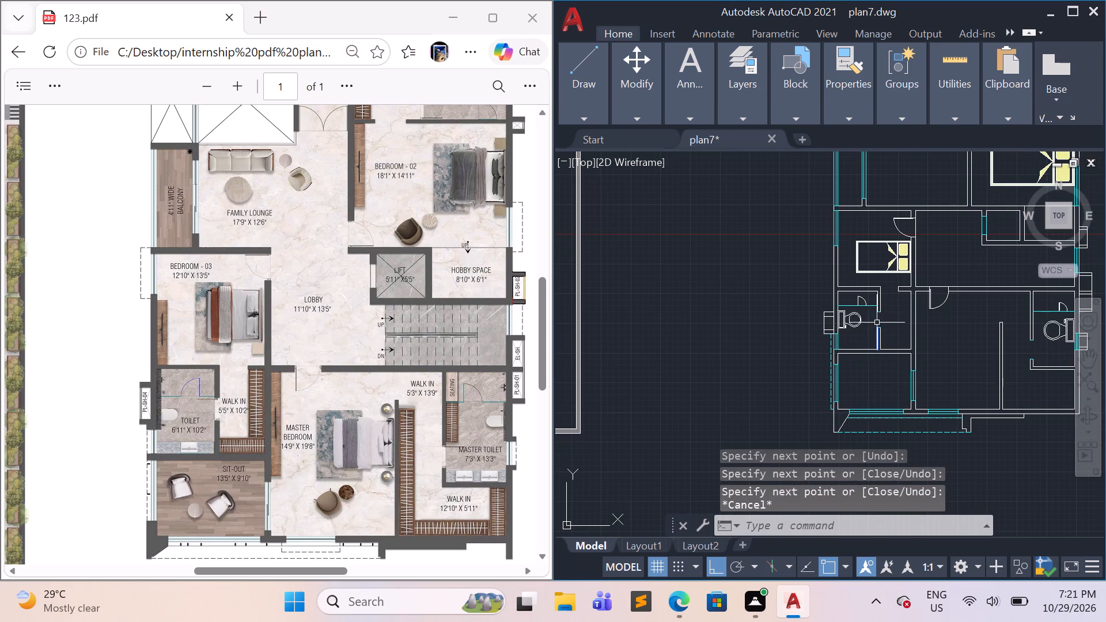
pyautogui.scroll(2, 877, 322)
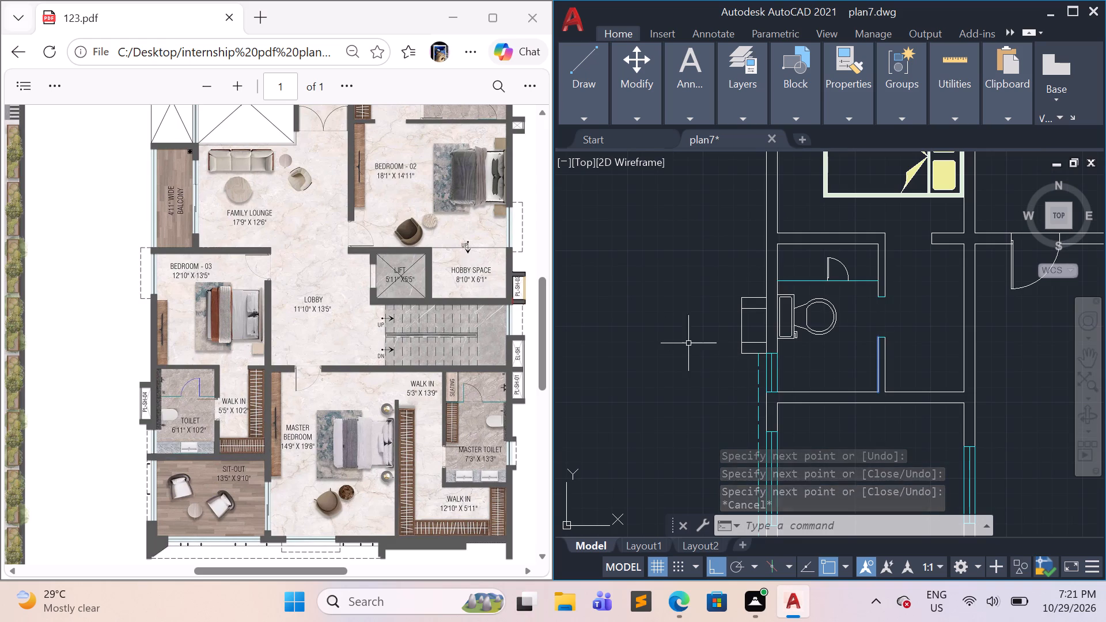
pyautogui.moveTo(677, 344); pyautogui.dragTo(670, 515, button='middle')
pyautogui.moveTo(703, 405); pyautogui.dragTo(706, 466, button='middle')
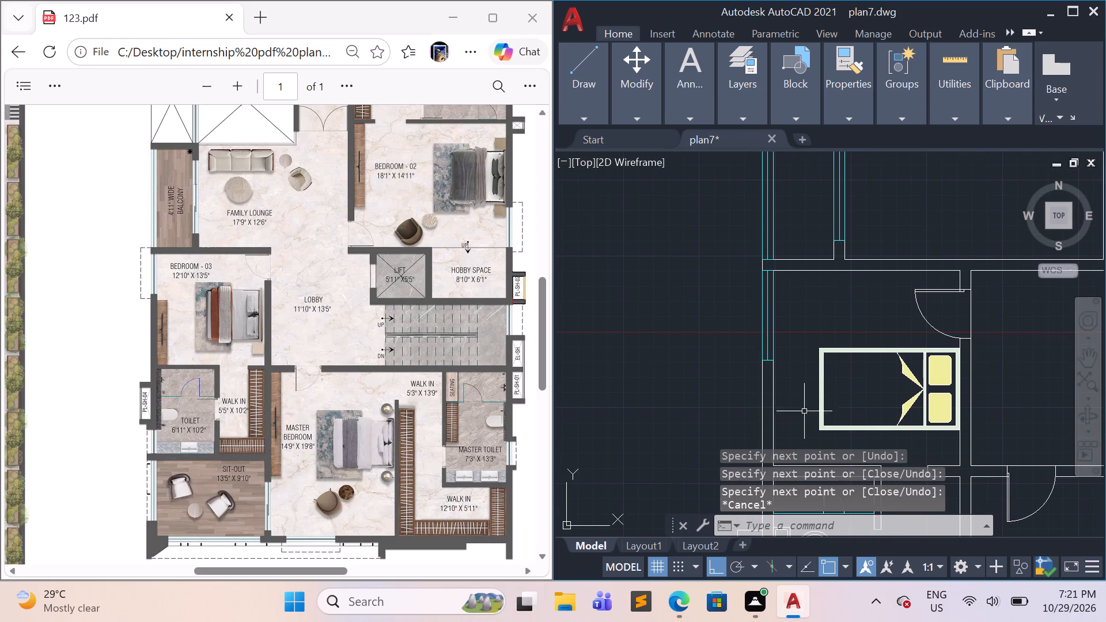
pyautogui.press('Escape')
pyautogui.press('Escape')
pyautogui.press('Escape')
pyautogui.press('Escape')
pyautogui.press('l')
pyautogui.press('Return')
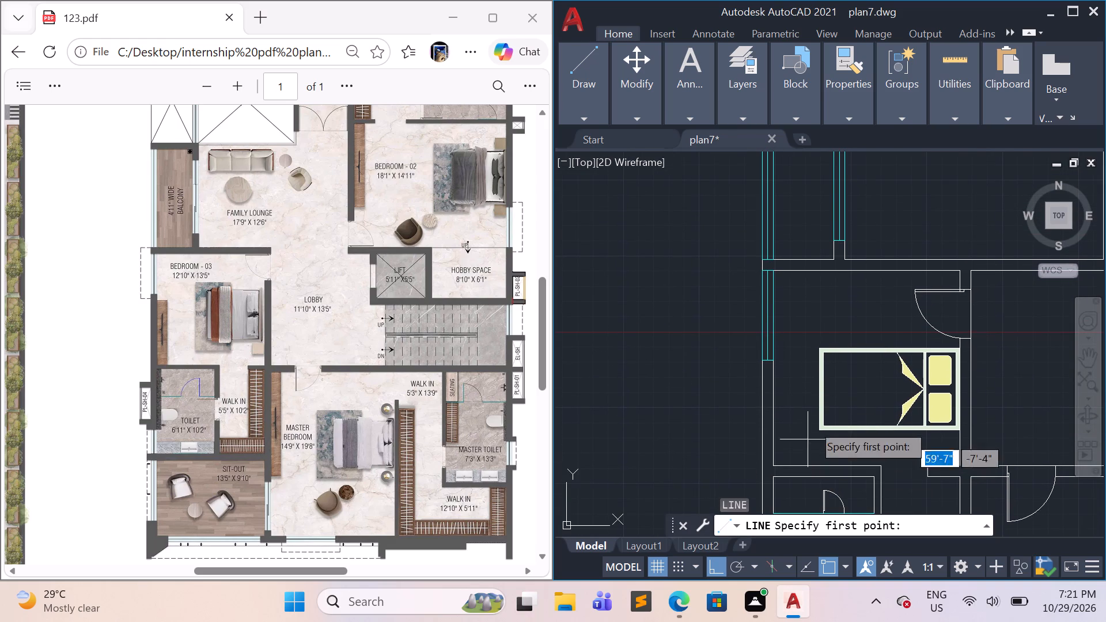
pyautogui.click(762, 361)
pyautogui.click(744, 360)
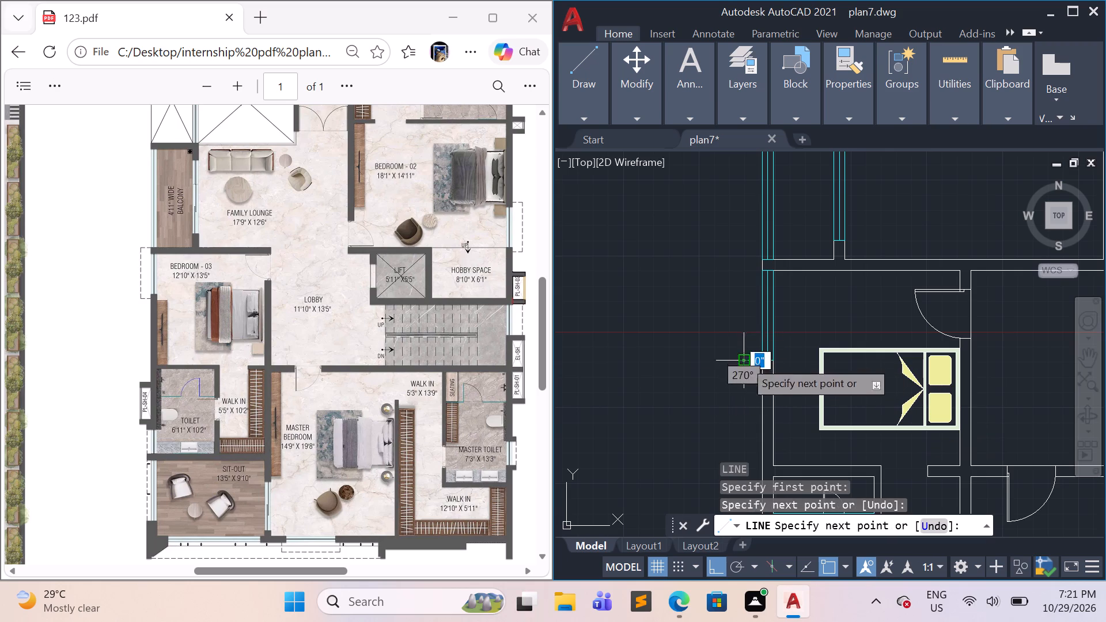
pyautogui.click(745, 261)
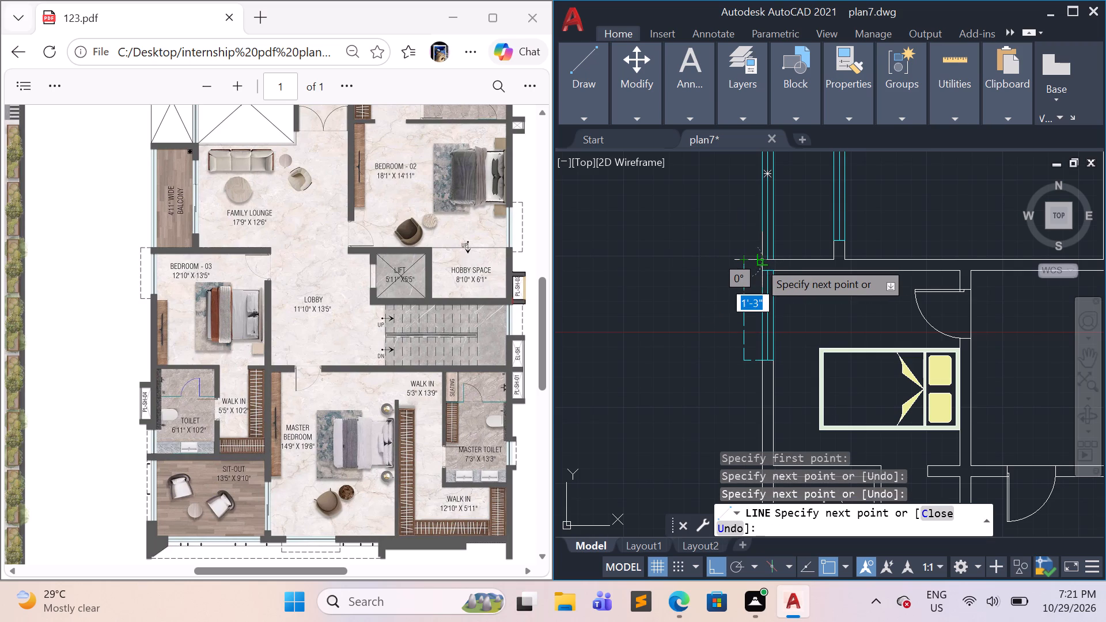
pyautogui.click(759, 260)
pyautogui.press('Escape')
pyautogui.scroll(-3, 782, 308)
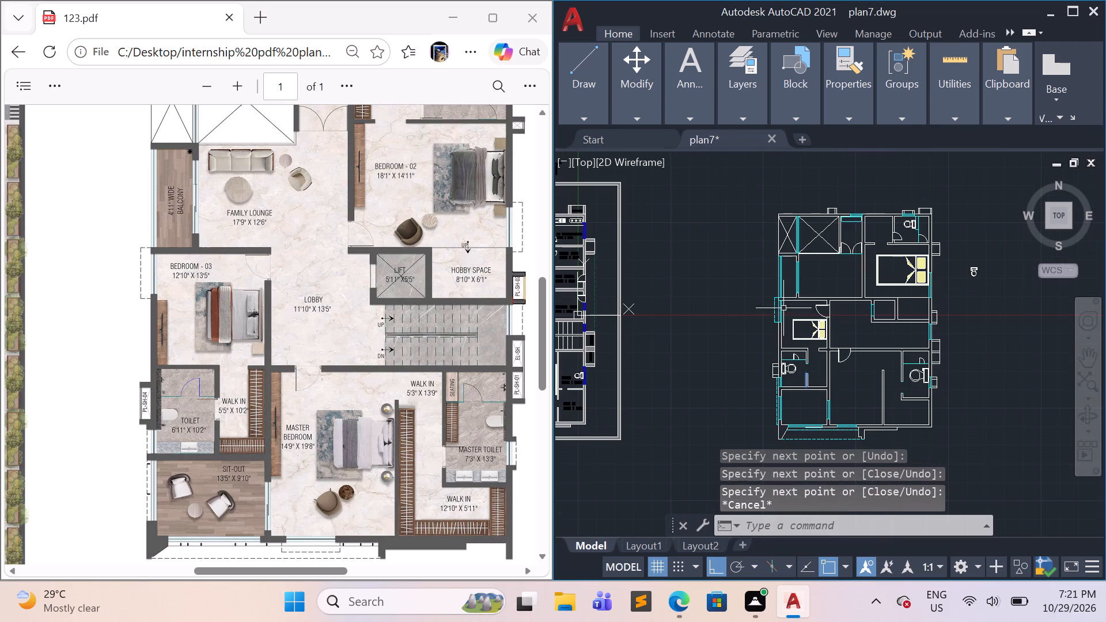
# Draw a three-sided dashed projection outside the puja room's window, about 6" deep and 5'-6" long.
pyautogui.scroll(2, 793, 241)
pyautogui.scroll(-1, 807, 304)
pyautogui.scroll(2, 396, 342)
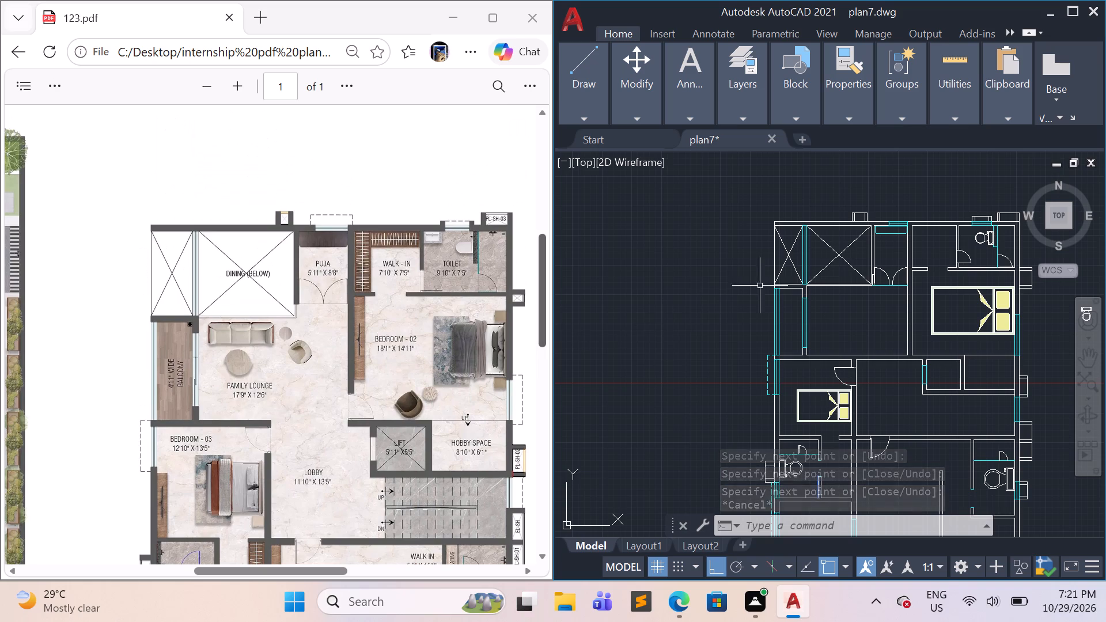
pyautogui.scroll(1, 862, 315)
pyautogui.moveTo(849, 314); pyautogui.dragTo(722, 437, button='middle')
pyautogui.scroll(2, 823, 301)
pyautogui.moveTo(839, 393); pyautogui.dragTo(845, 440, button='middle')
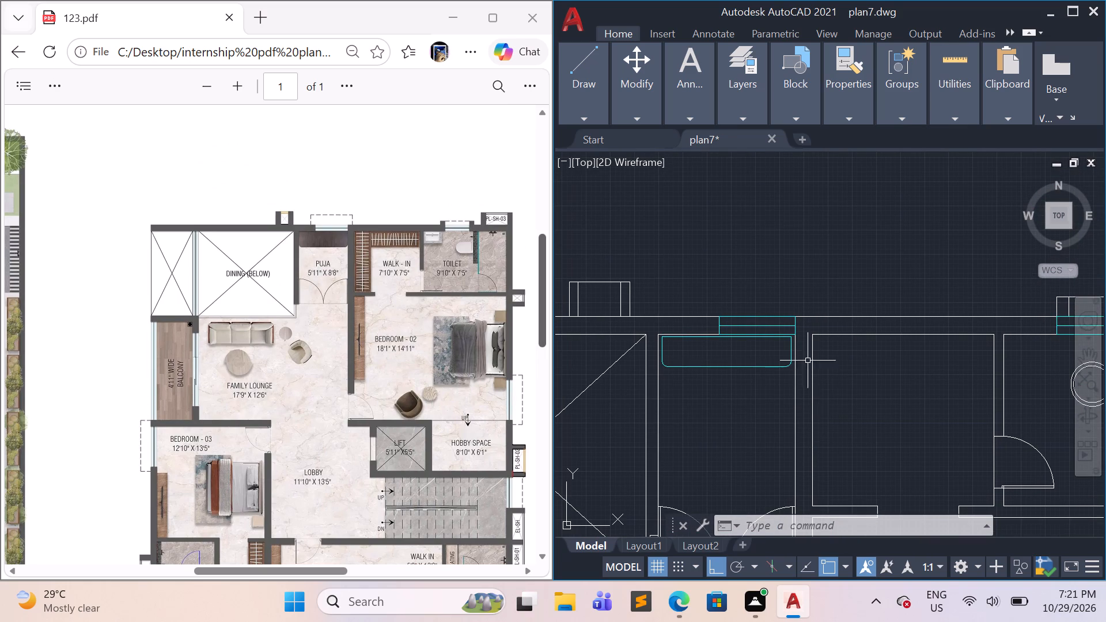
pyautogui.press('space')
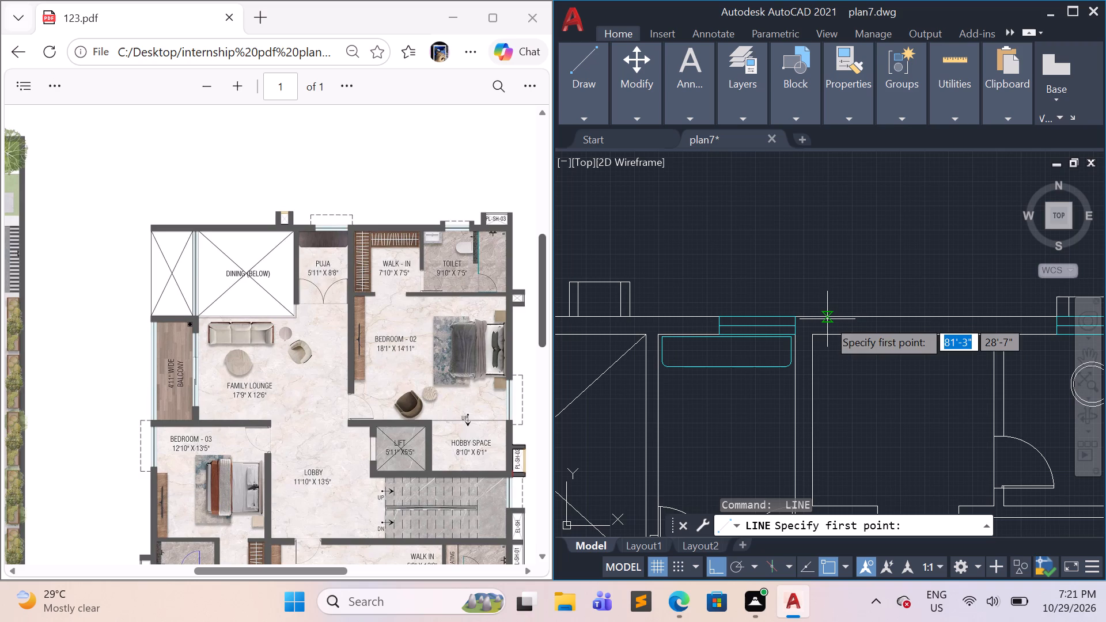
pyautogui.click(827, 319)
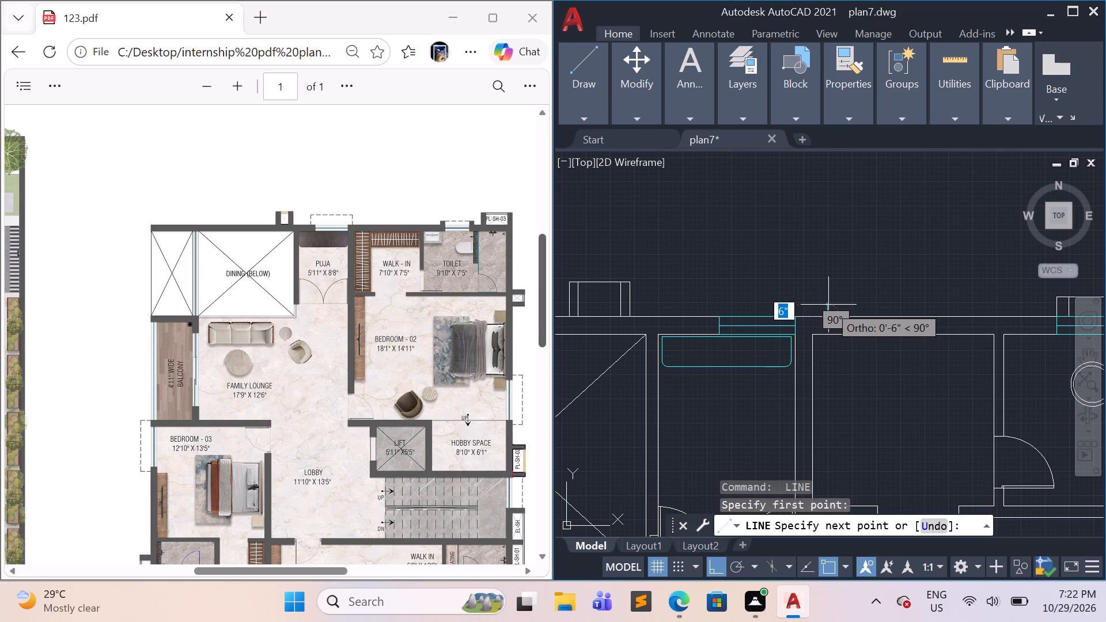
pyautogui.click(828, 304)
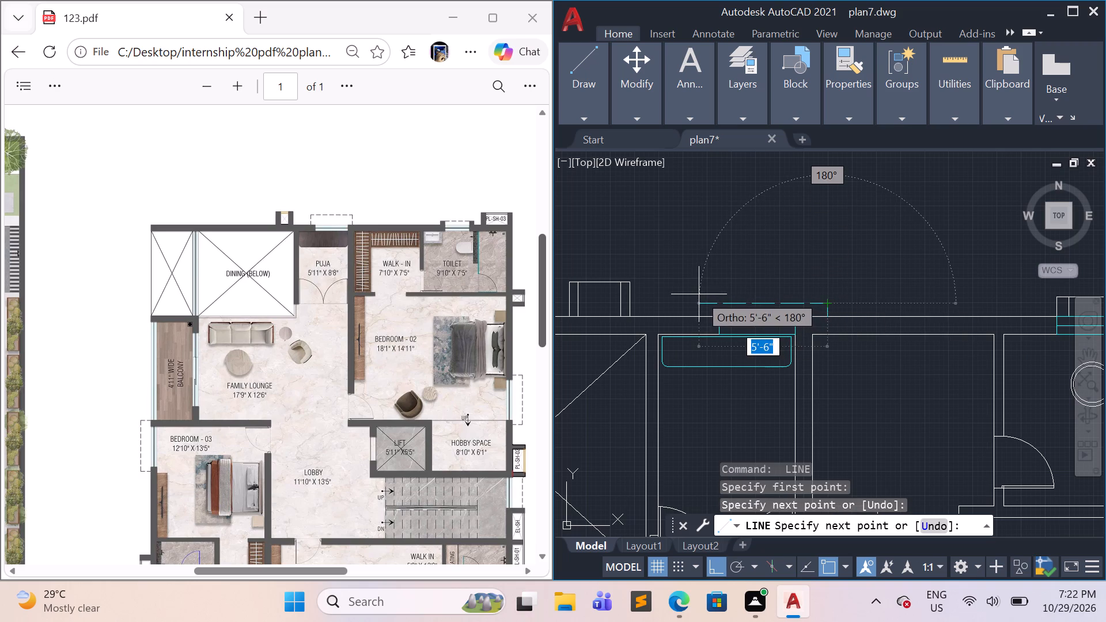
pyautogui.click(699, 294)
pyautogui.click(699, 315)
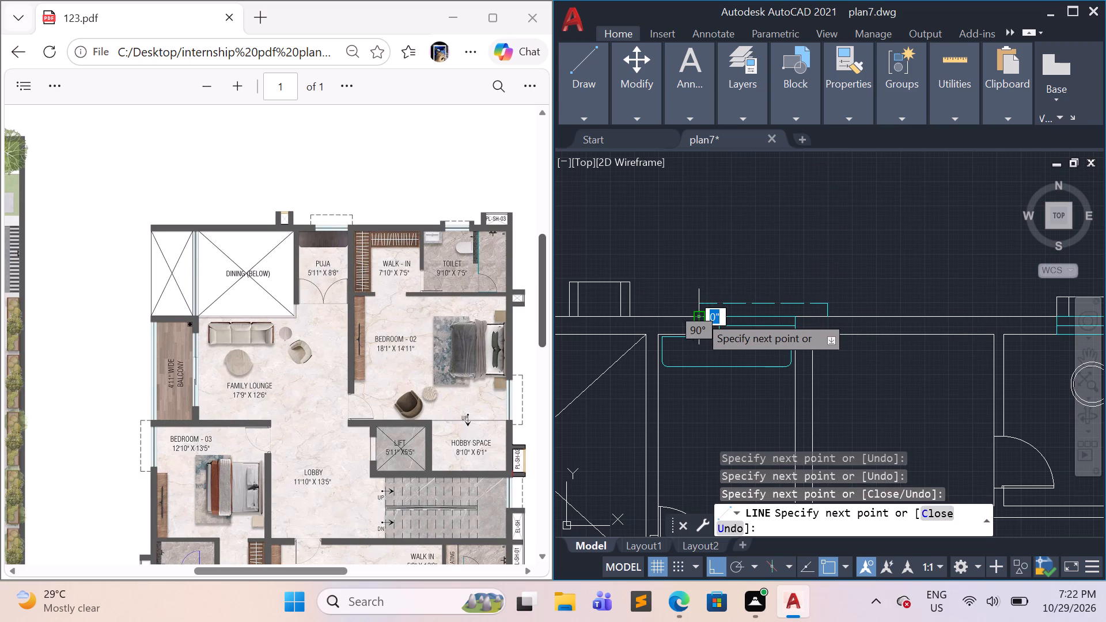
pyautogui.press('Escape')
pyautogui.scroll(-1, 847, 392)
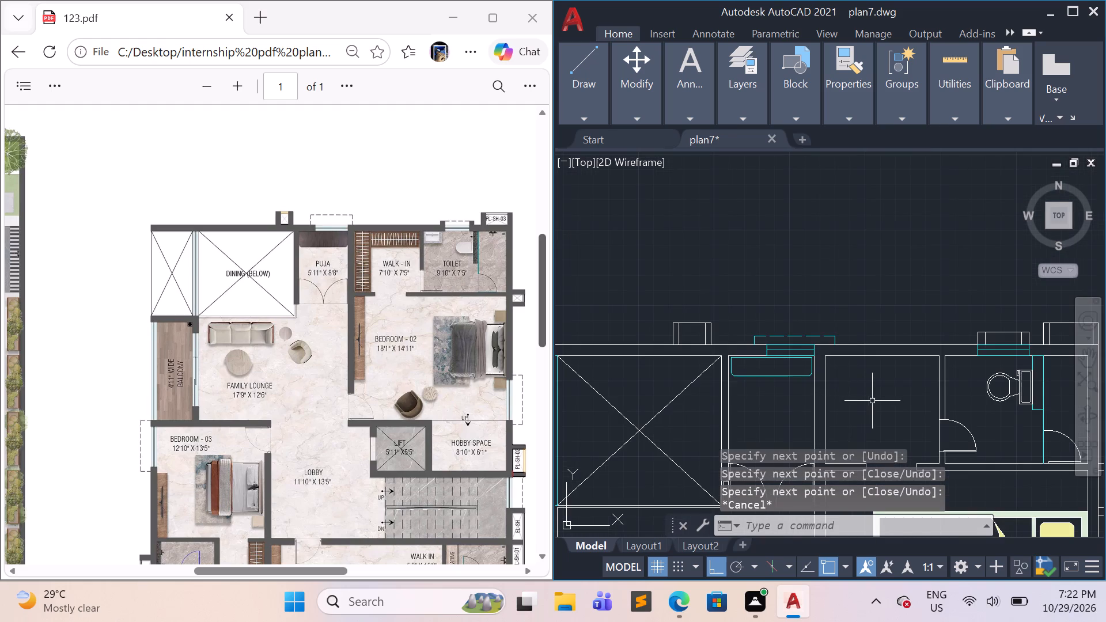
# Draw a three-sided dashed projection about 8'-10" long outside Bedroom-02's east window, returning to the outer wall at both ends.
pyautogui.moveTo(872, 401); pyautogui.dragTo(703, 369, button='middle')
pyautogui.scroll(-1, 964, 365)
pyautogui.moveTo(976, 401); pyautogui.dragTo(827, 255, button='middle')
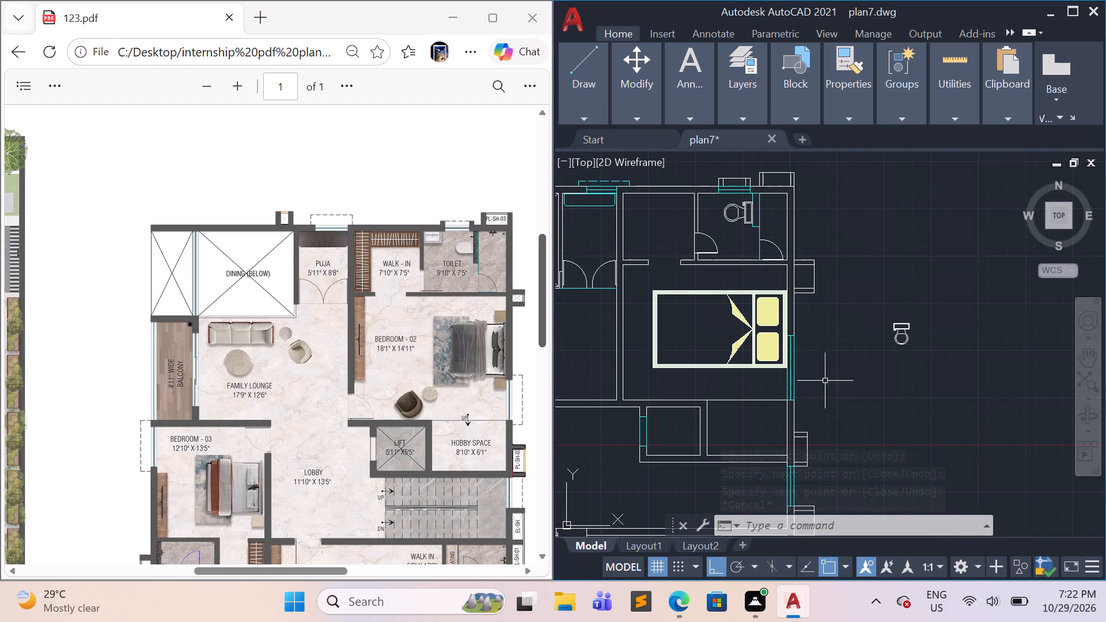
pyautogui.moveTo(824, 392); pyautogui.dragTo(802, 313, button='middle')
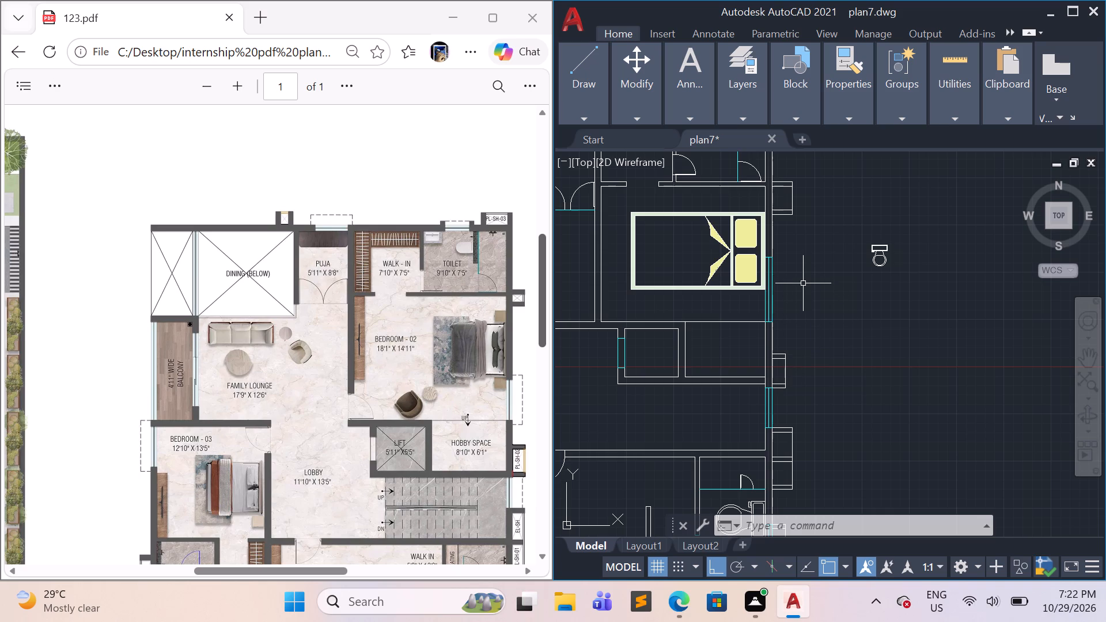
pyautogui.press('l')
pyautogui.press('Return')
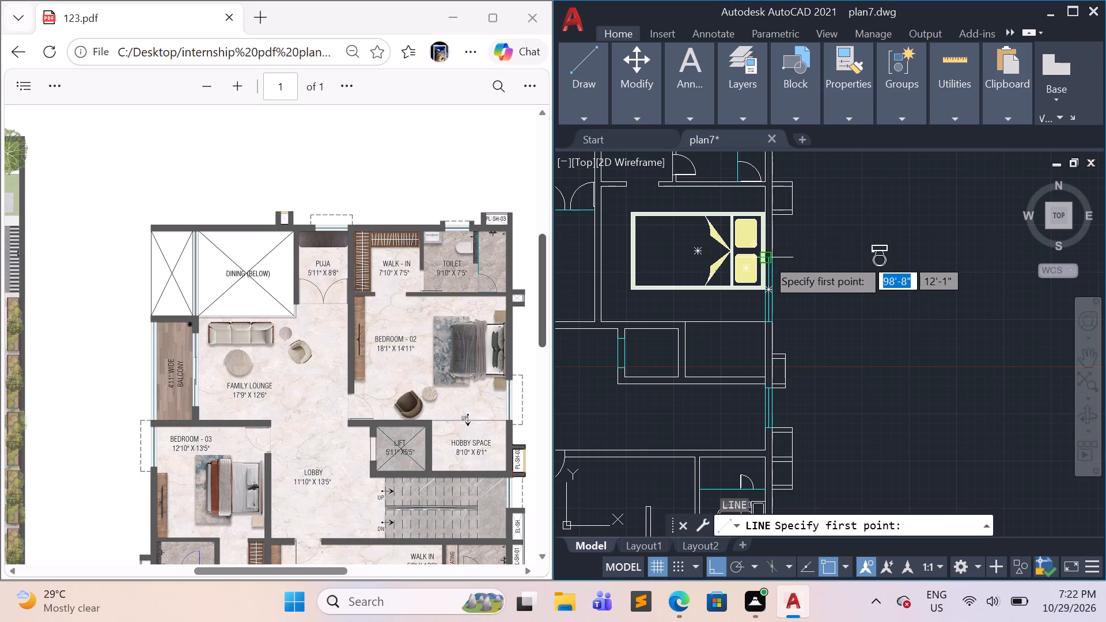
pyautogui.scroll(2, 774, 250)
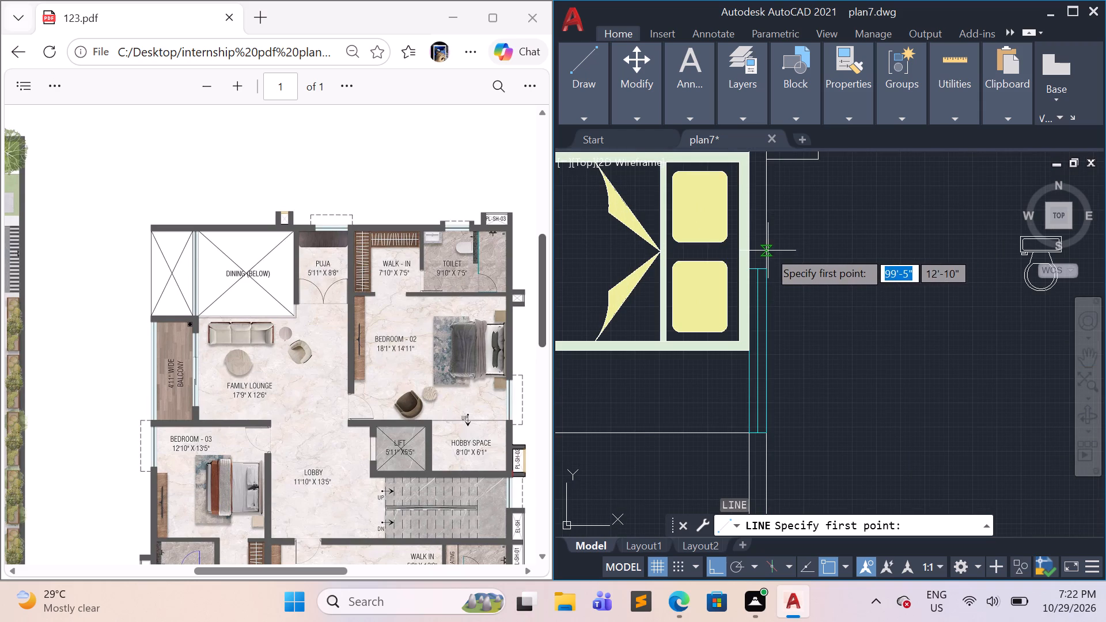
pyautogui.click(767, 249)
pyautogui.click(826, 264)
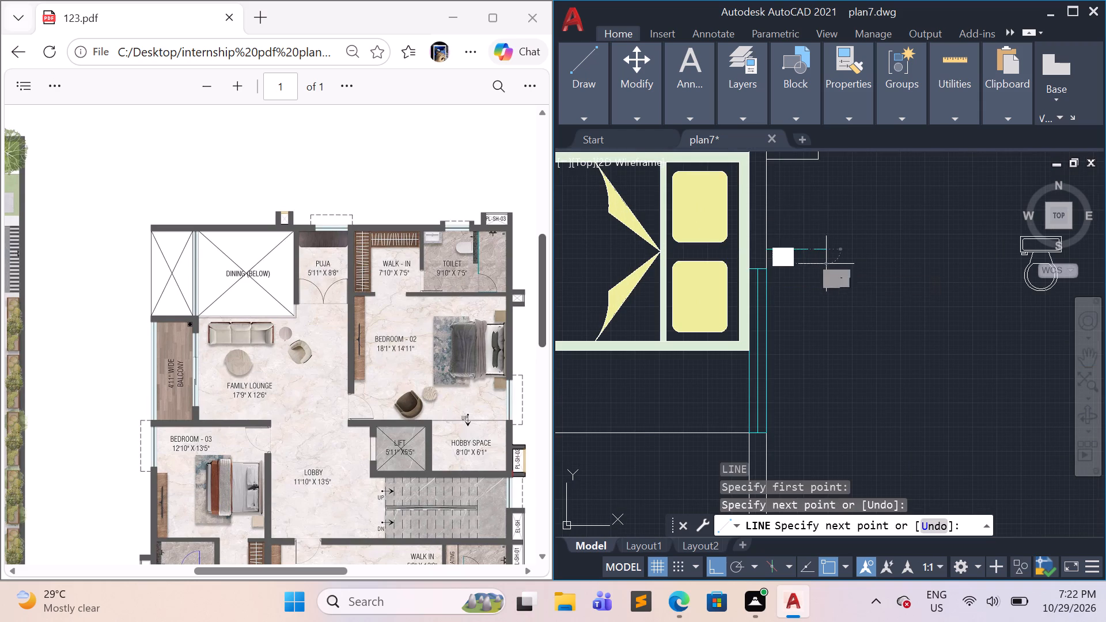
pyautogui.scroll(-3, 828, 305)
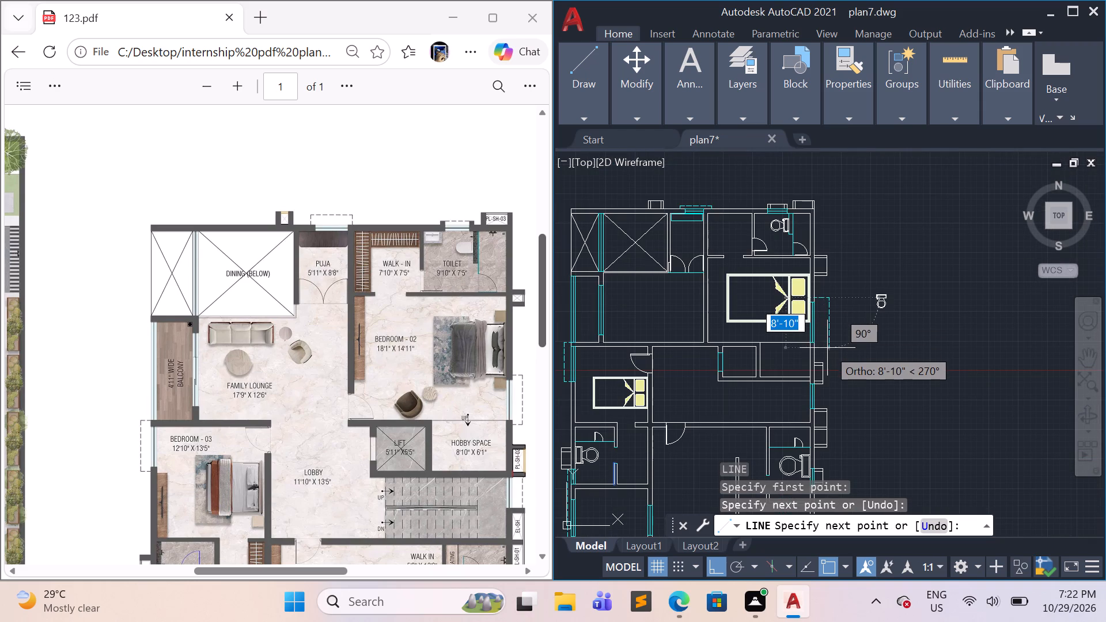
pyautogui.click(827, 348)
pyautogui.click(814, 352)
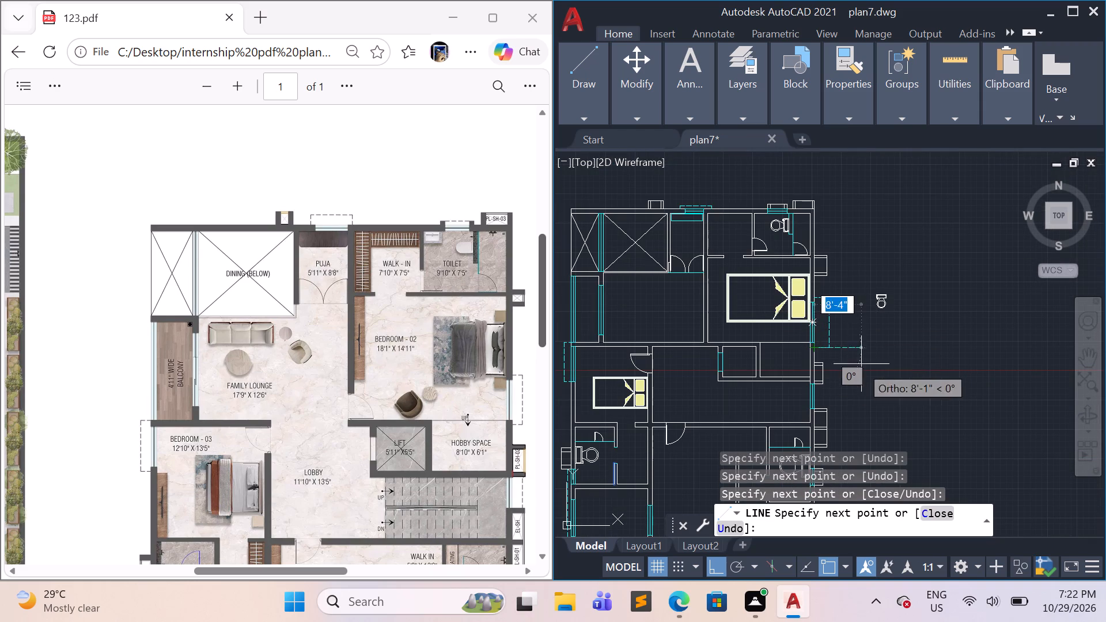
pyautogui.press('Escape')
pyautogui.press('`')
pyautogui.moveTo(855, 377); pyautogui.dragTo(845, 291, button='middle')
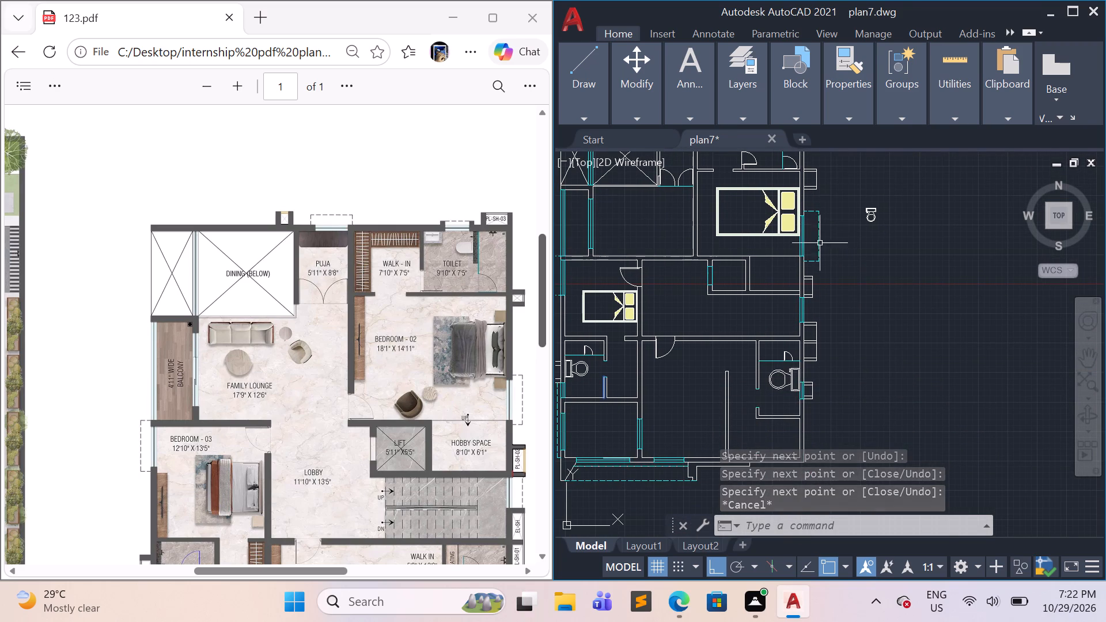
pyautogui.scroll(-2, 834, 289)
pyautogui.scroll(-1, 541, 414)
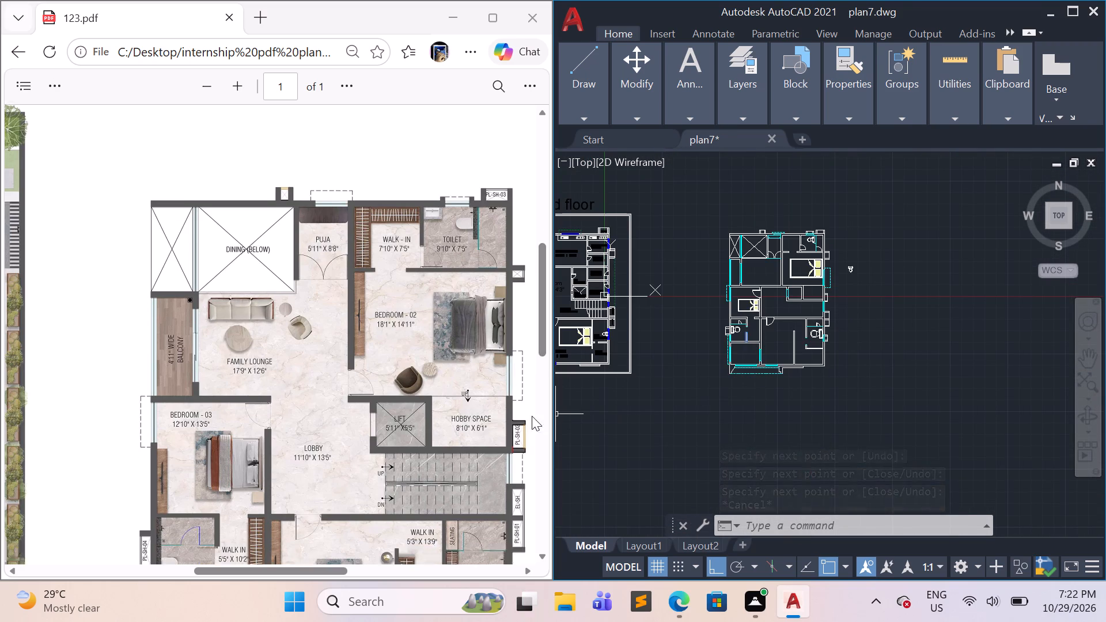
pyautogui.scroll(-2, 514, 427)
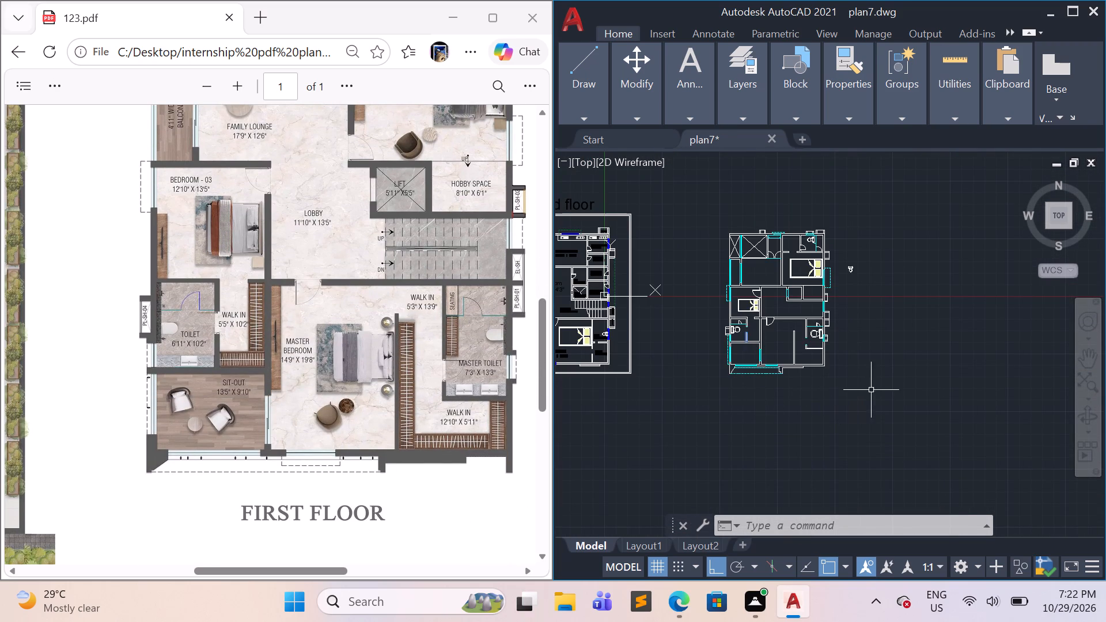
# Draw a vertical dashed line outside the master toilet's east wall, joining the lower projection's outer corner to the duct above.
pyautogui.scroll(3, 848, 334)
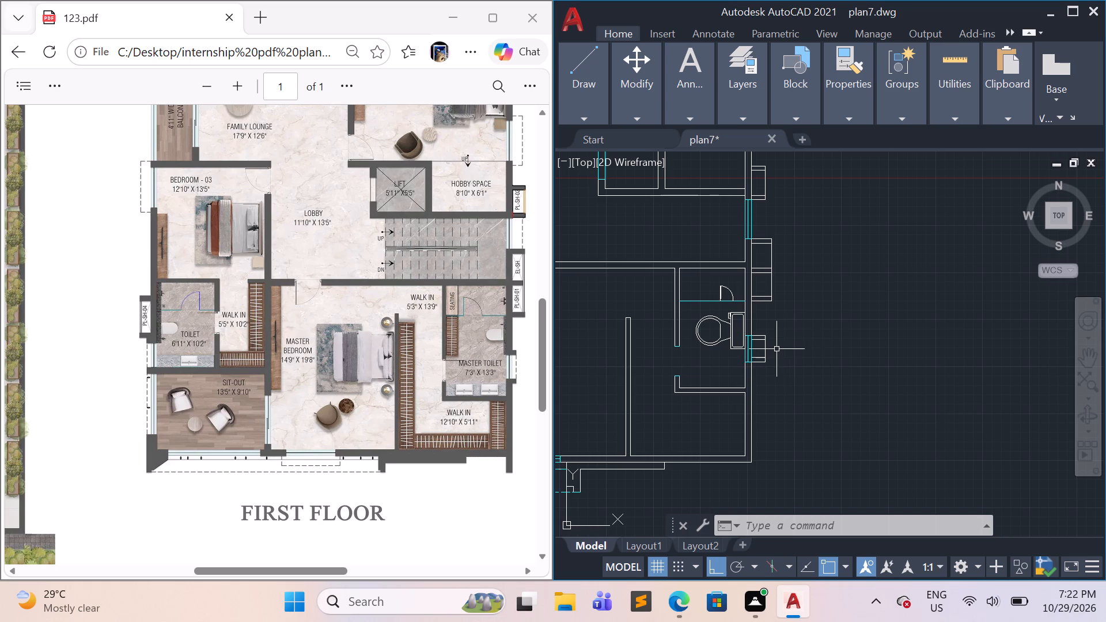
pyautogui.press('l')
pyautogui.press('Return')
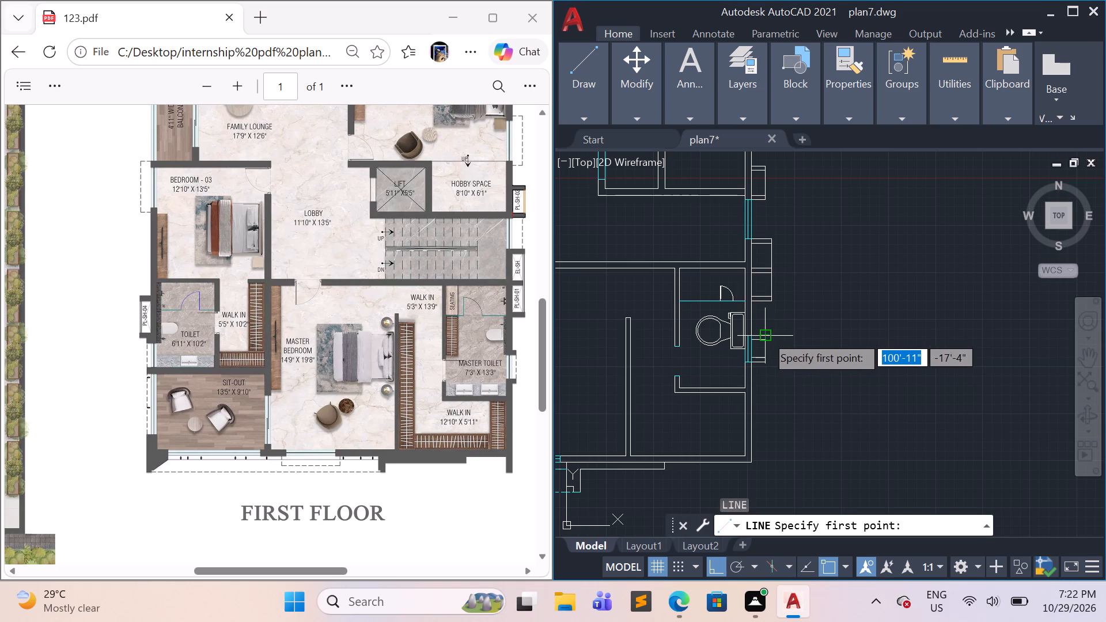
pyautogui.click(765, 335)
pyautogui.click(764, 301)
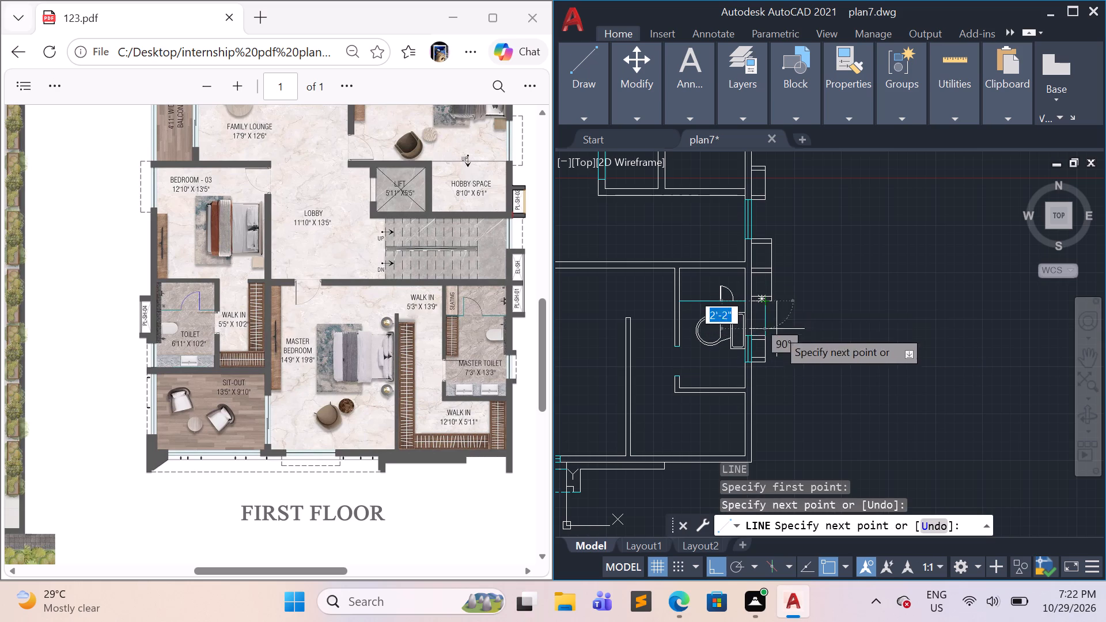
pyautogui.press('Escape')
pyautogui.press('Escape')
pyautogui.scroll(-2, 869, 389)
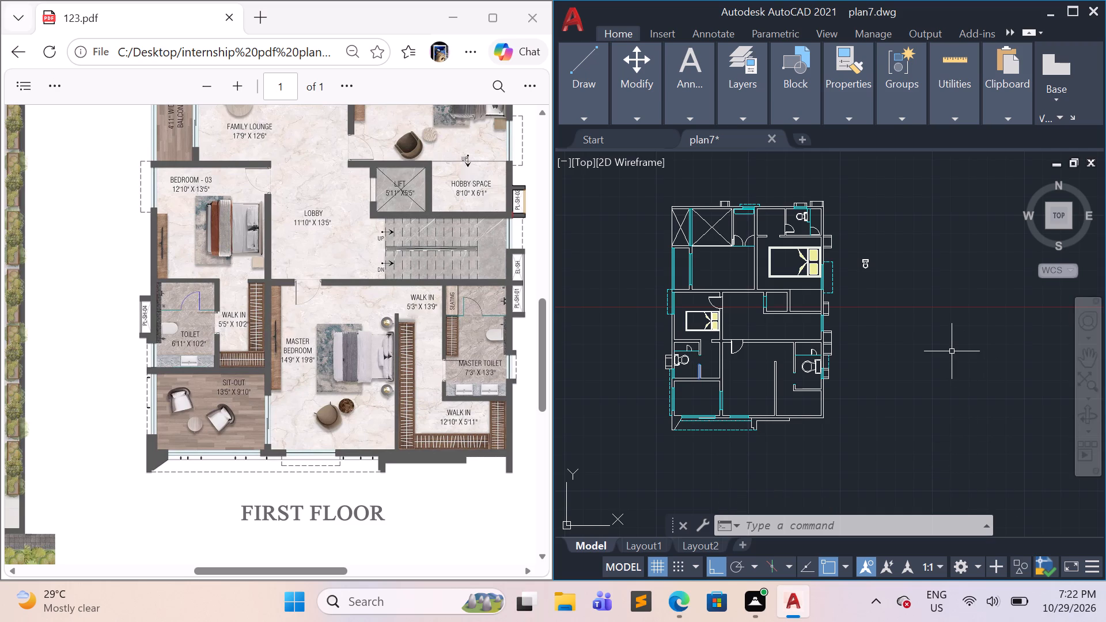
pyautogui.press('Escape')
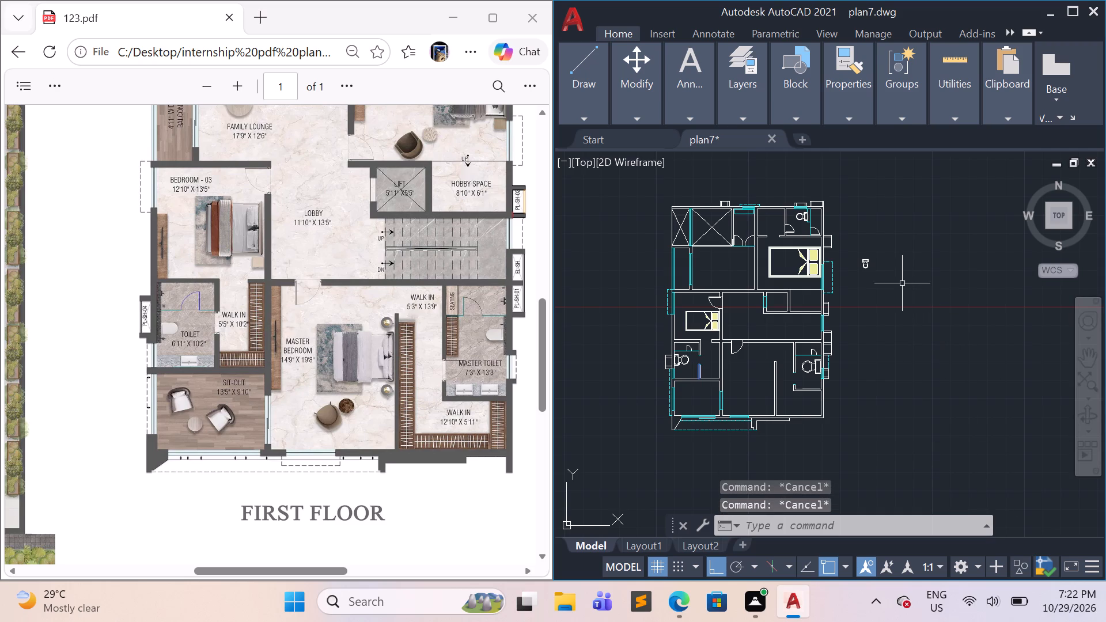
# Erase the stray fixture symbol lying outside the plan, east of Bedroom-02.
pyautogui.click(902, 283)
pyautogui.click(845, 259)
pyautogui.press('e')
pyautogui.press('Return')
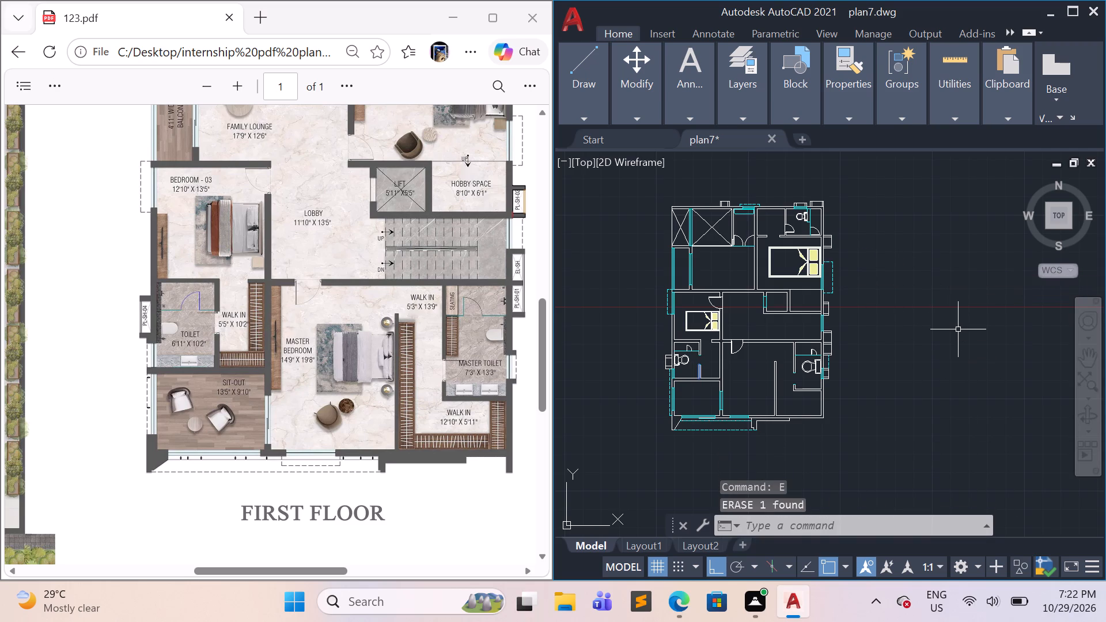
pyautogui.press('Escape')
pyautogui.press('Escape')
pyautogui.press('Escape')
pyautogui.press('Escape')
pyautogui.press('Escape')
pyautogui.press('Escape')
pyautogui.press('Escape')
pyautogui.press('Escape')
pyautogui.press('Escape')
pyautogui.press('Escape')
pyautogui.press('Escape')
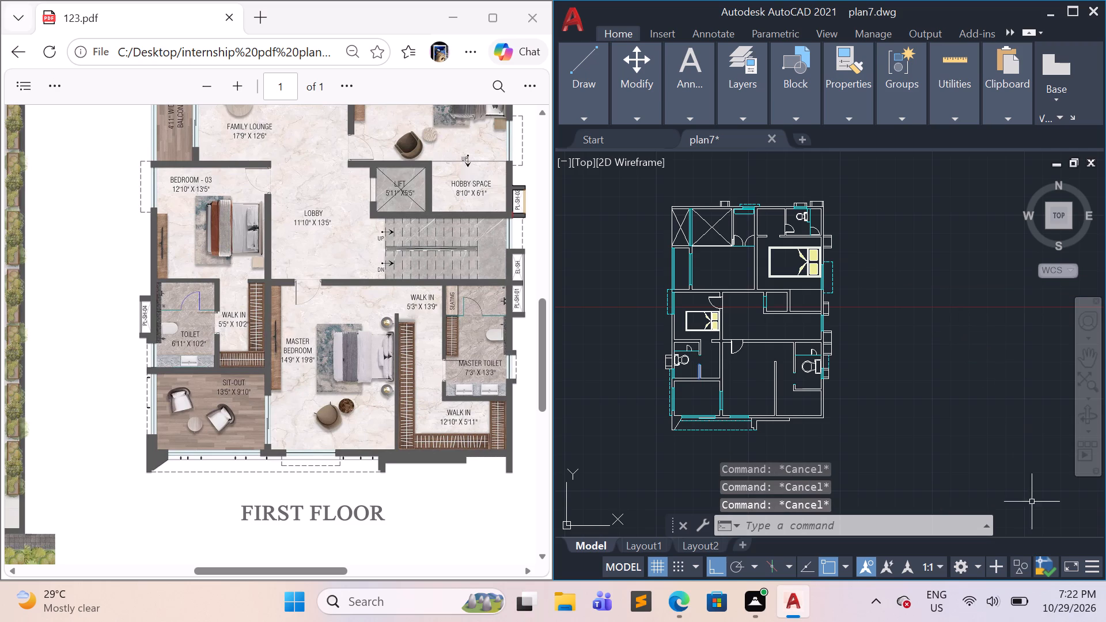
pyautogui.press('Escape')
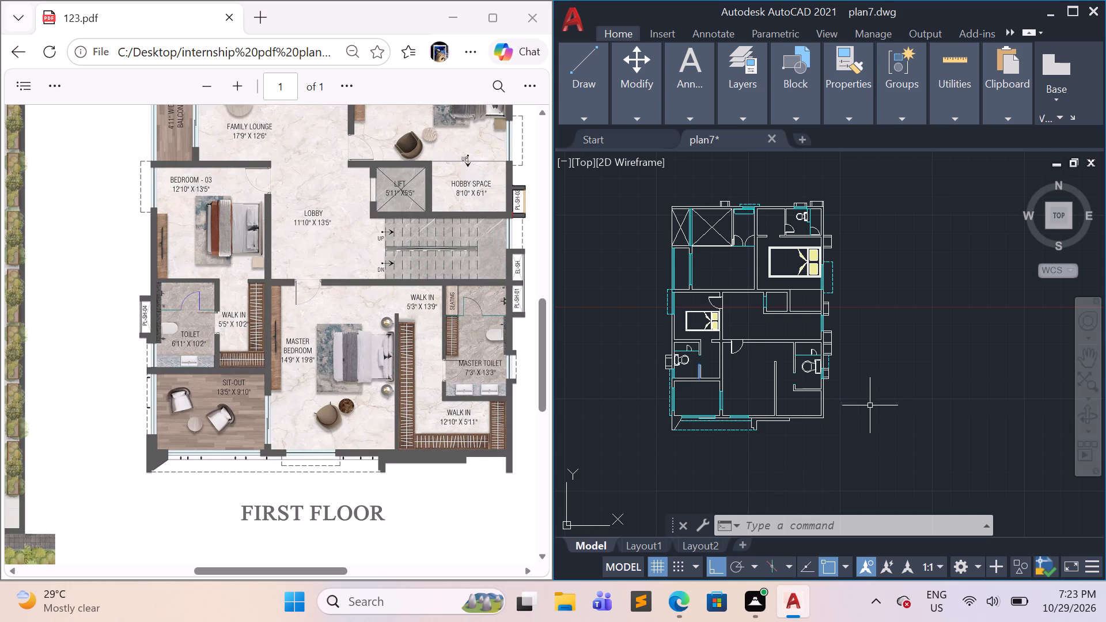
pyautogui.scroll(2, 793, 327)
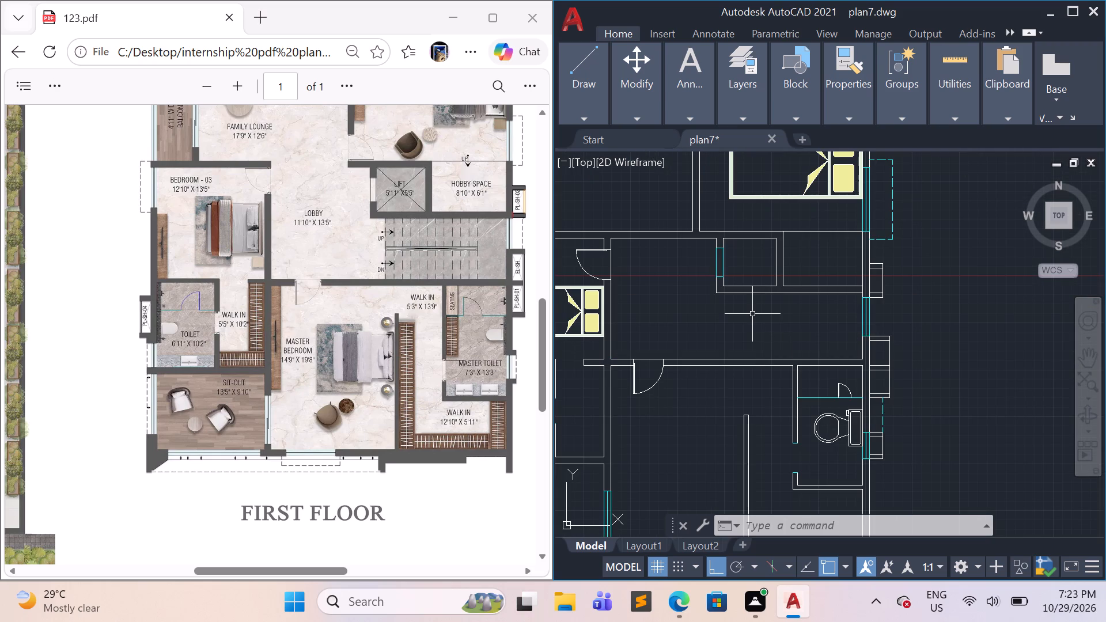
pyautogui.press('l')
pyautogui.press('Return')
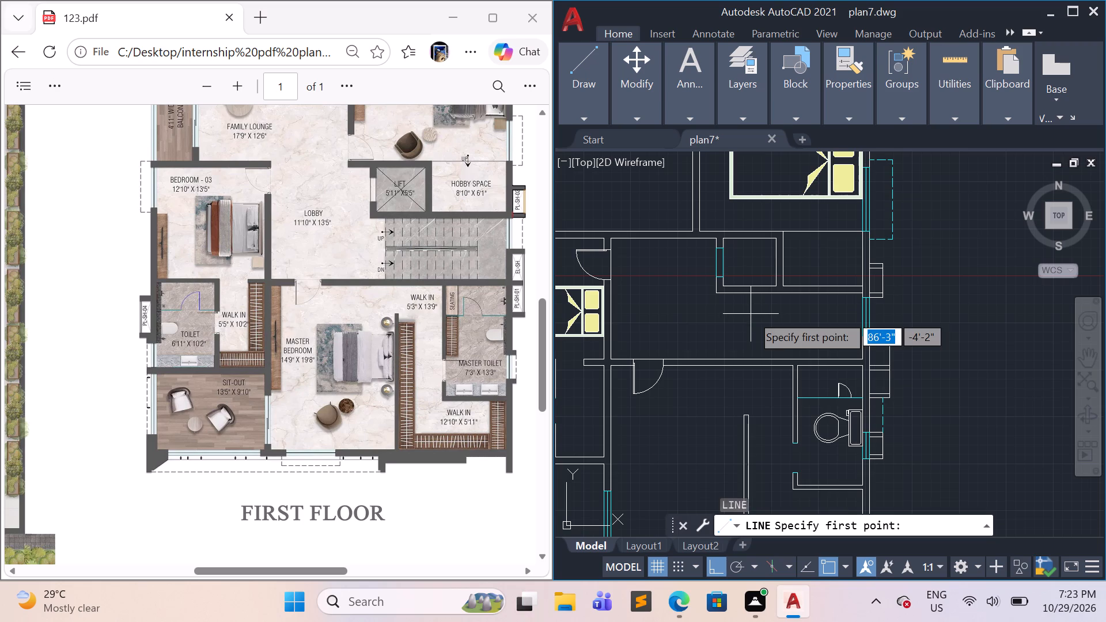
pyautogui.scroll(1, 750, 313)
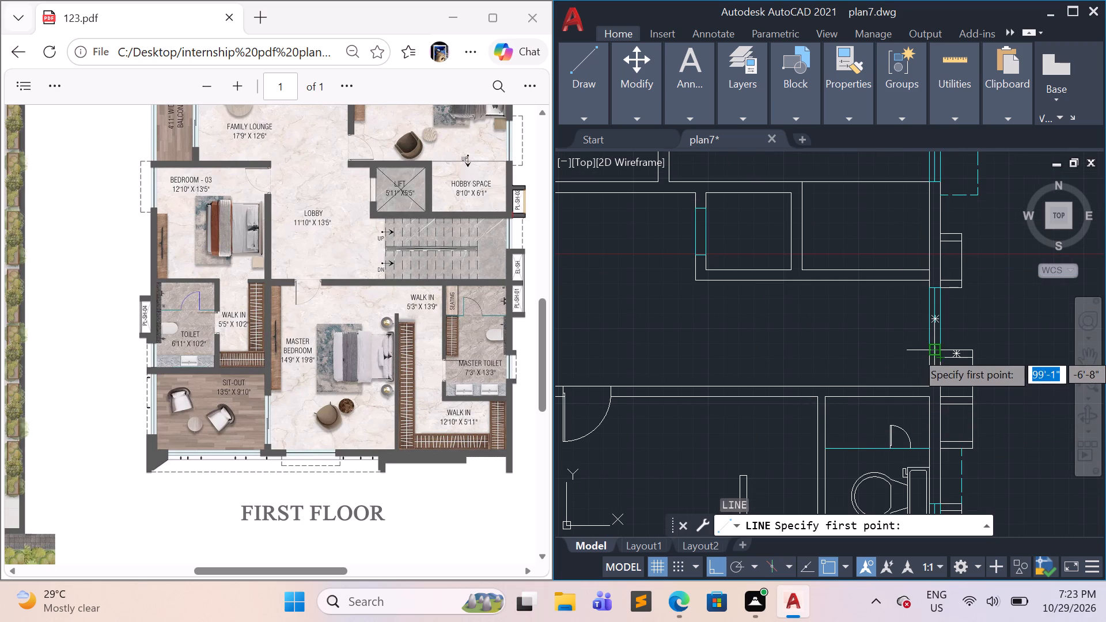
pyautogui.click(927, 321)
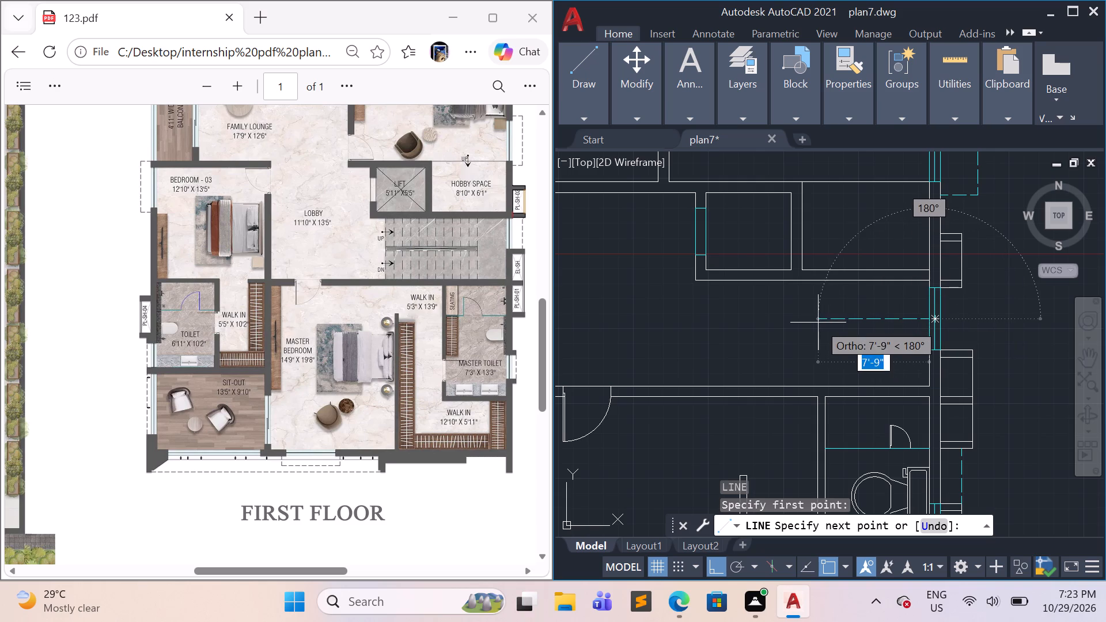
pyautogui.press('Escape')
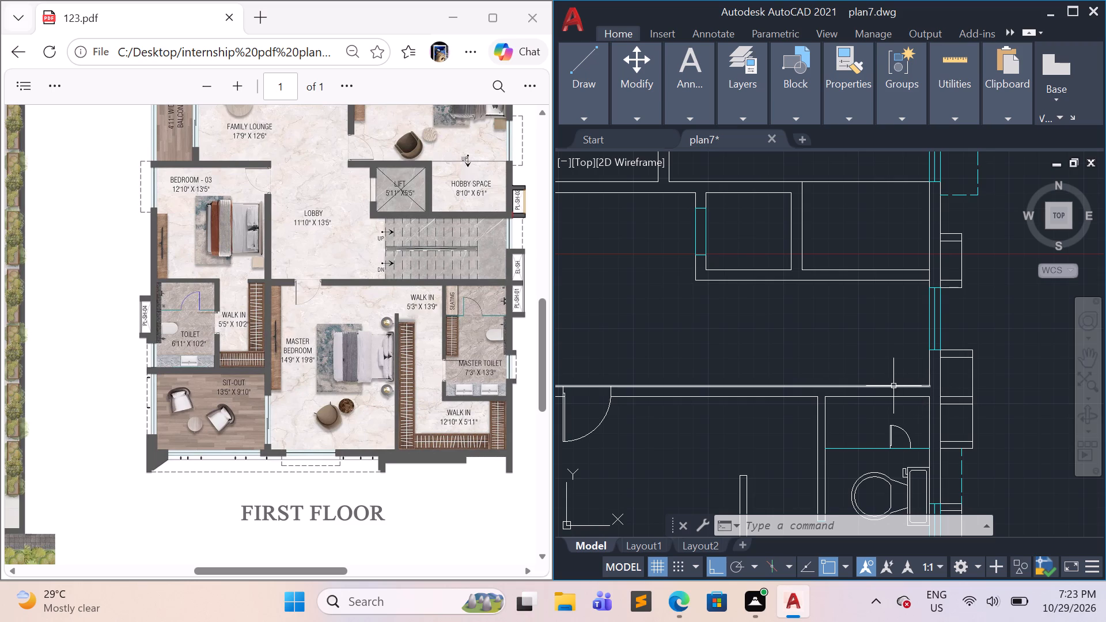
# Draw a horizontal dashed line about 16' long across the staircase, from the east window wall west to the lift wall's outer face.
pyautogui.press('l')
pyautogui.press('Return')
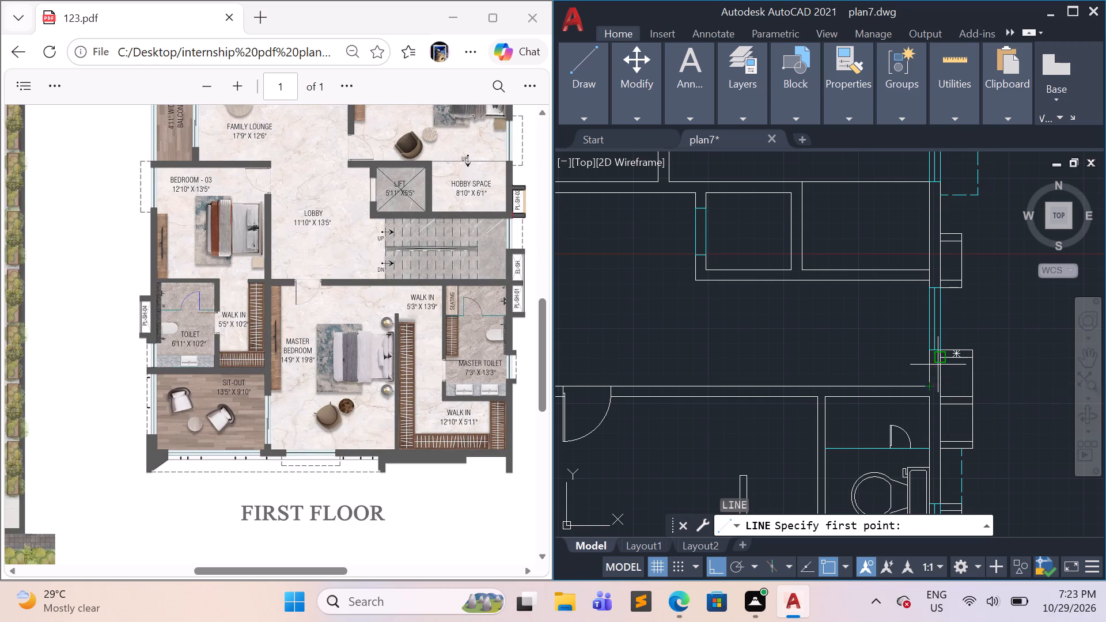
pyautogui.click(926, 332)
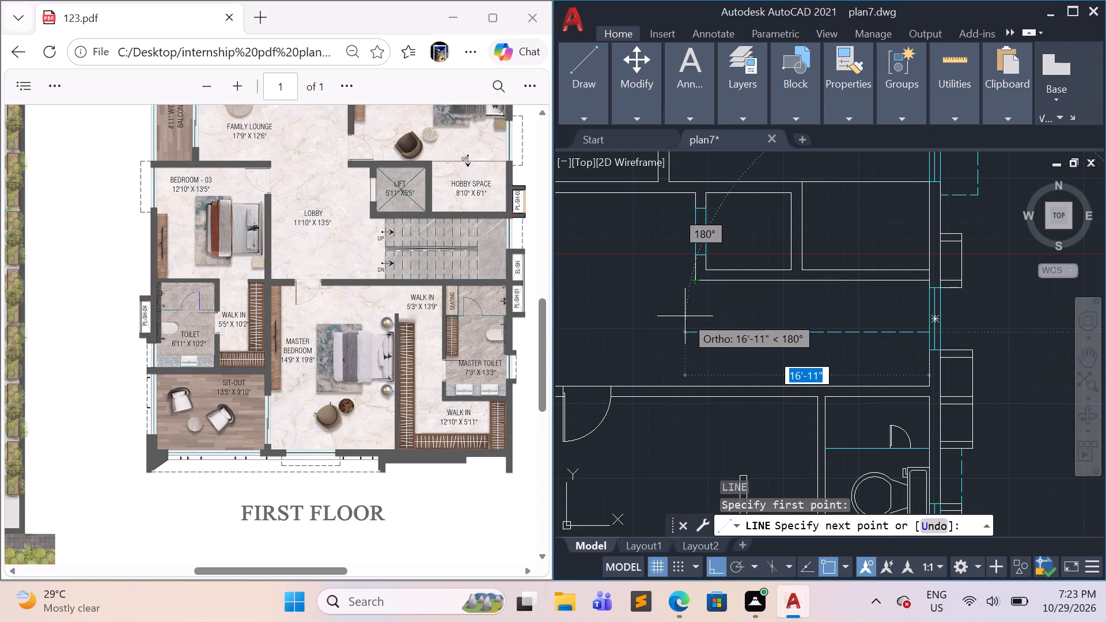
pyautogui.click(691, 337)
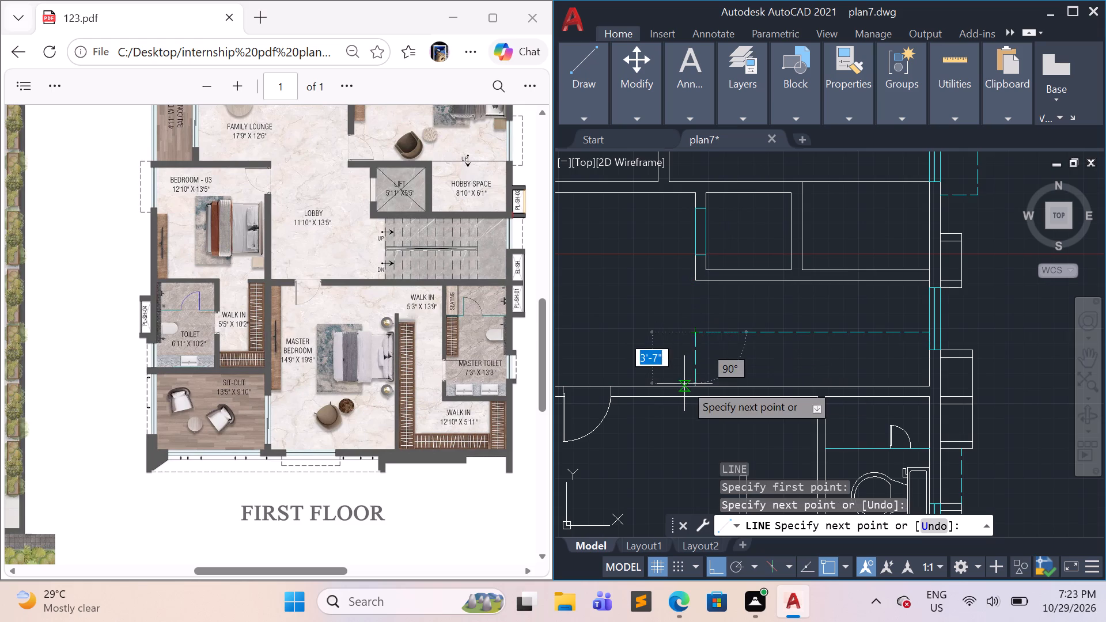
pyautogui.press('Escape')
pyautogui.press('`')
pyautogui.press('Escape')
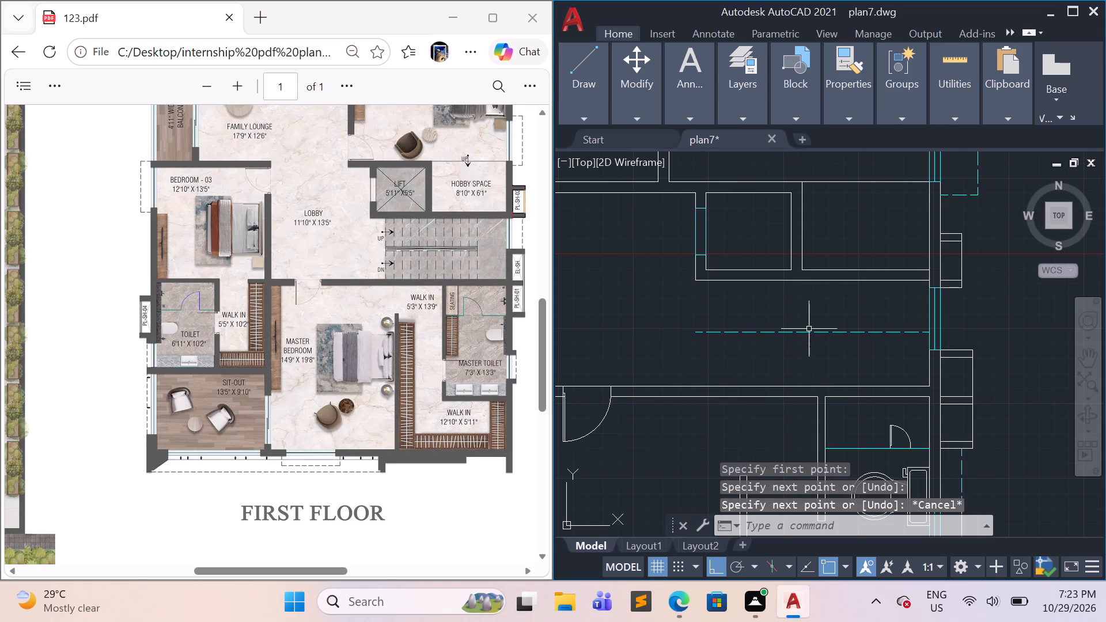
# Offset the staircase's dashed centre line 3" to both sides.
pyautogui.click(810, 332)
pyautogui.press('o')
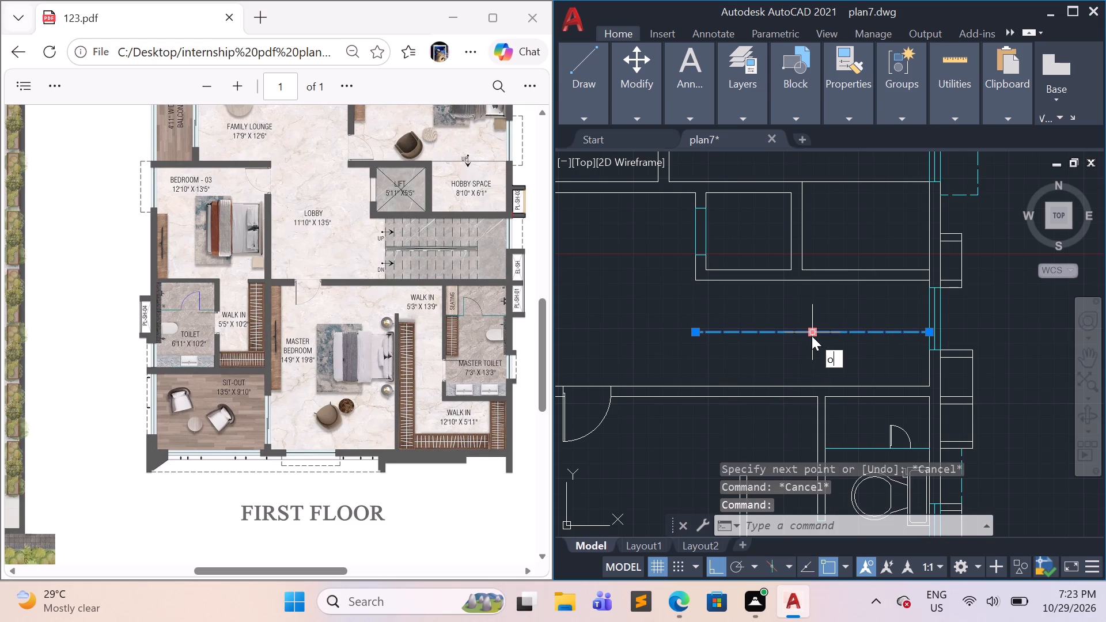
pyautogui.press('Return')
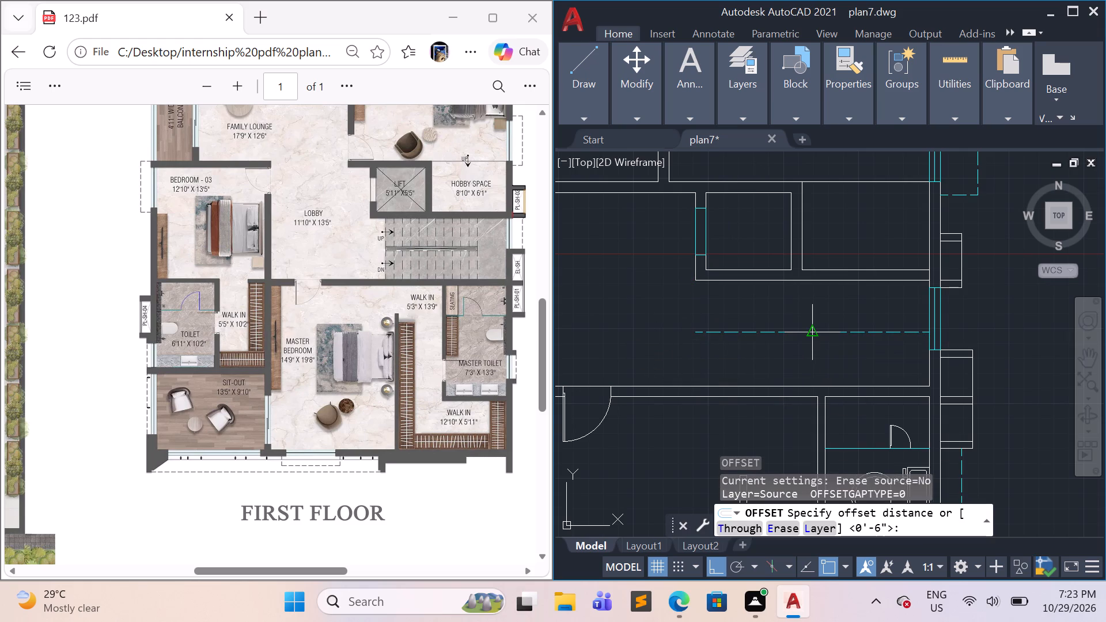
pyautogui.write('3"')
pyautogui.press('Return')
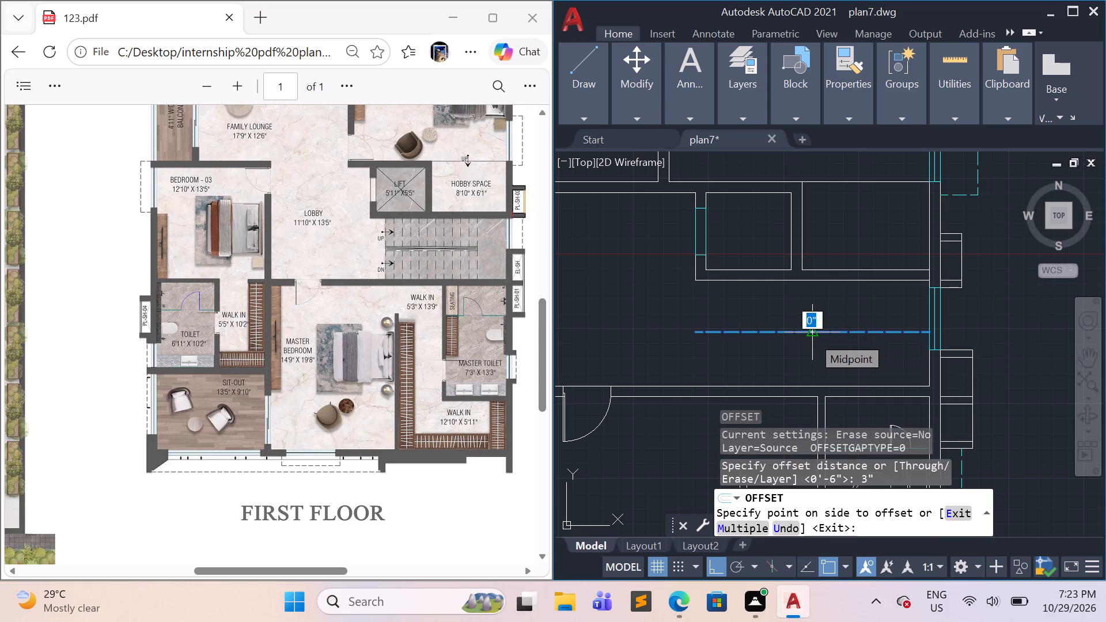
pyautogui.click(826, 358)
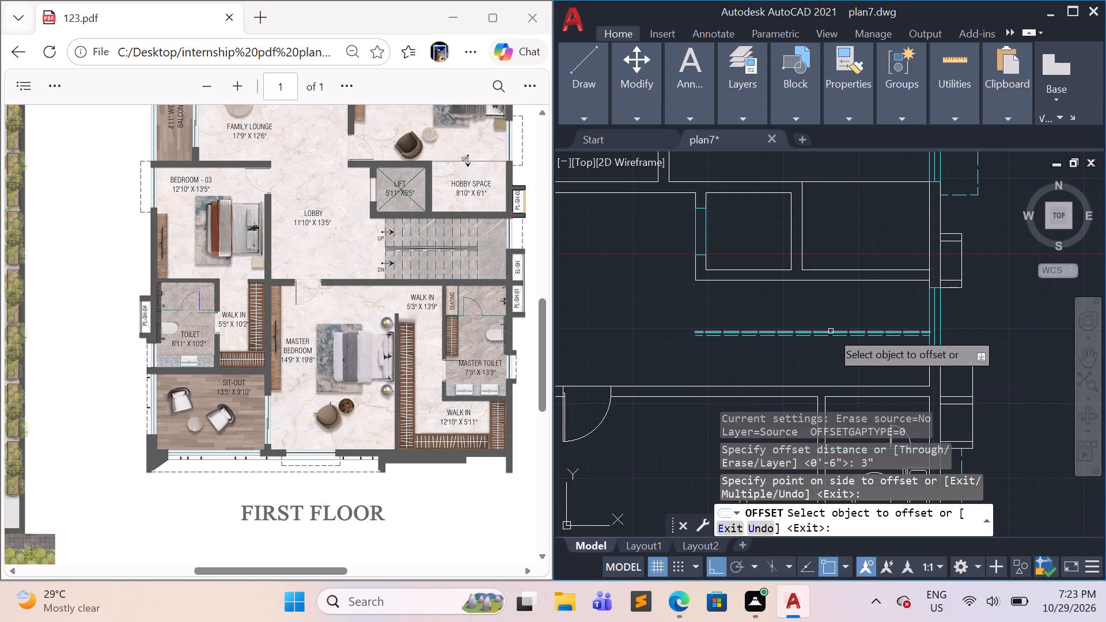
pyautogui.click(831, 332)
pyautogui.click(831, 314)
pyautogui.press('Escape')
# Erase the original dashed centre line between the two offset lines.
pyautogui.click(836, 332)
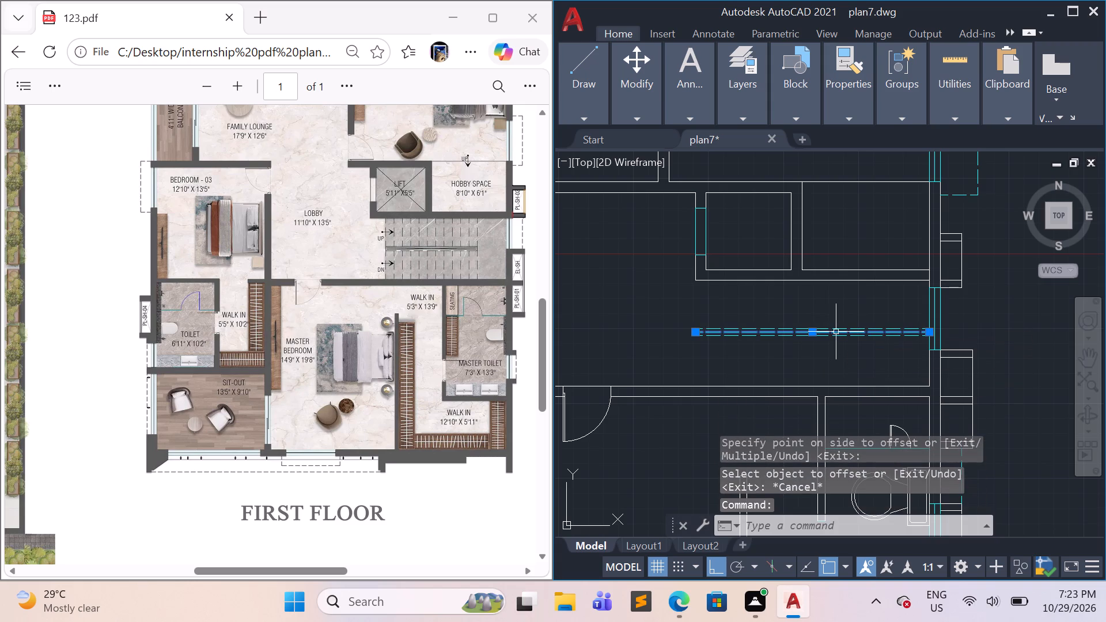
pyautogui.press('e')
pyautogui.press('Return')
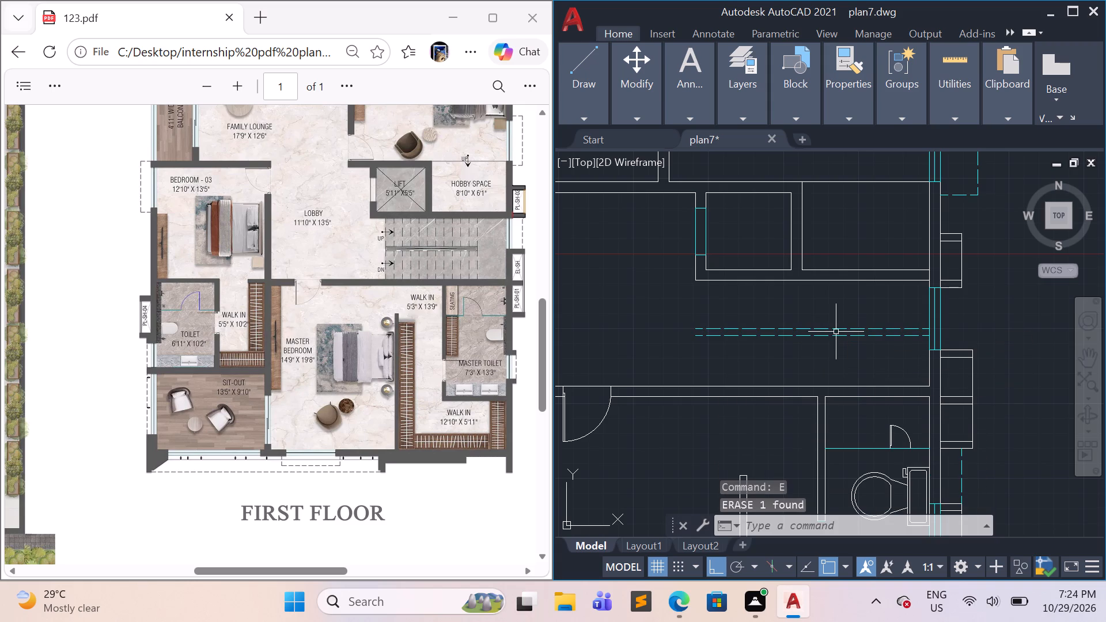
pyautogui.press('Escape')
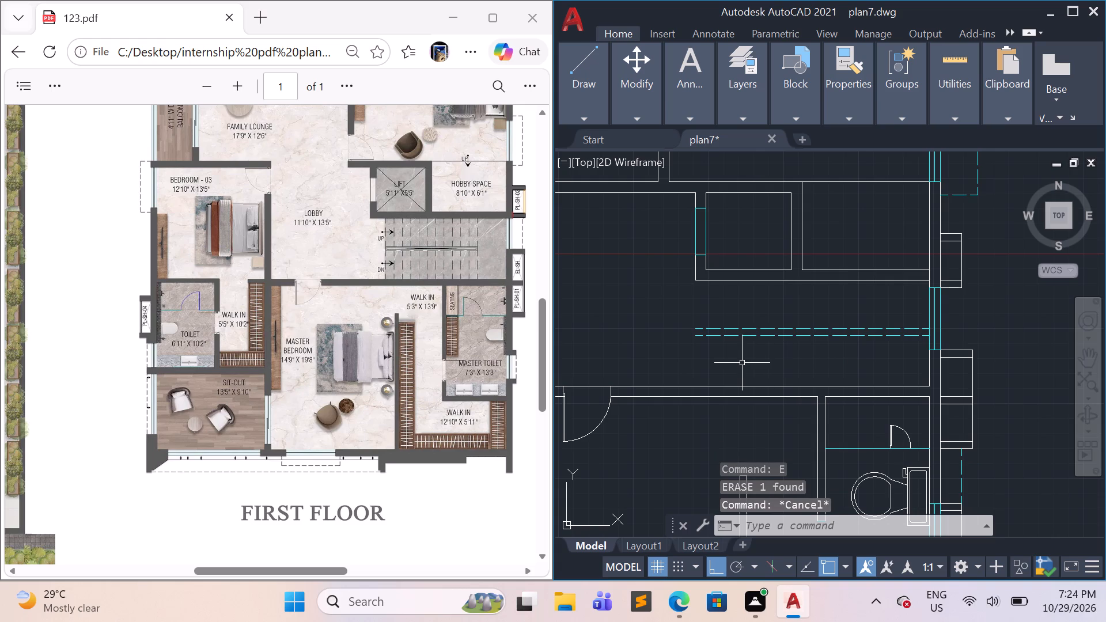
# Draw the staircase's west edge as a vertical dashed line spanning from the master bedroom wall up to the lift wall.
pyautogui.press('l')
pyautogui.press('Return')
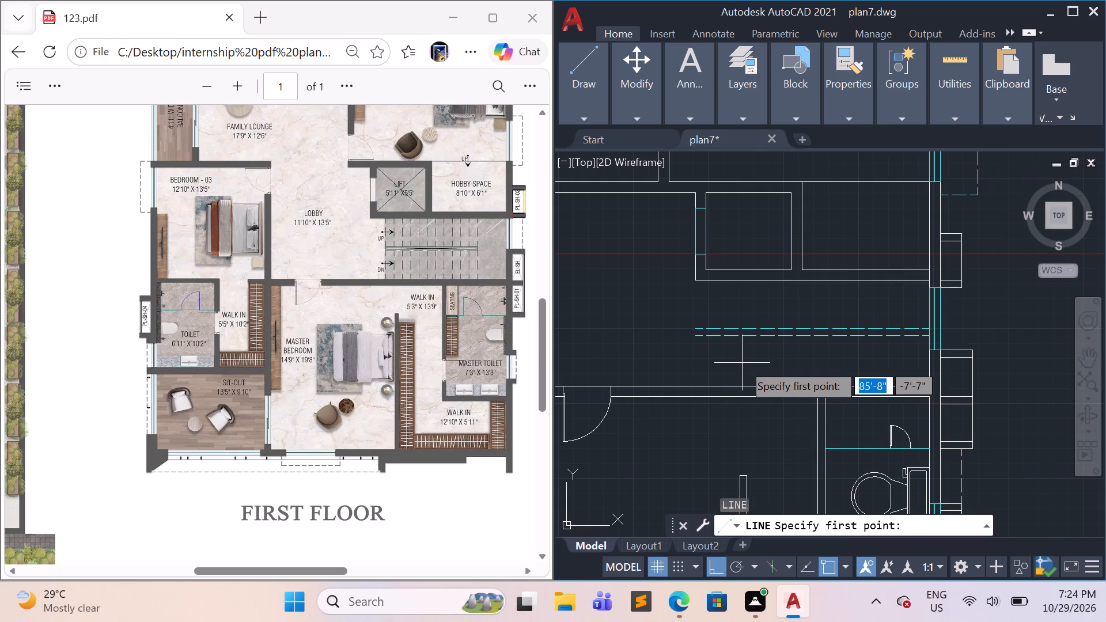
pyautogui.click(696, 339)
pyautogui.click(695, 382)
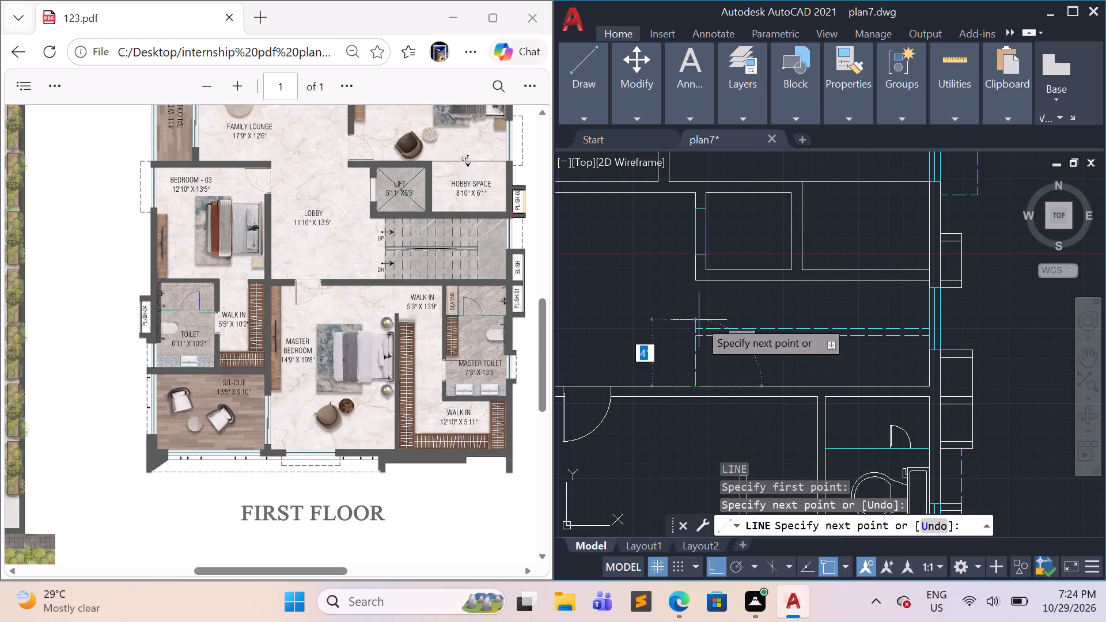
pyautogui.click(699, 276)
pyautogui.press('Escape')
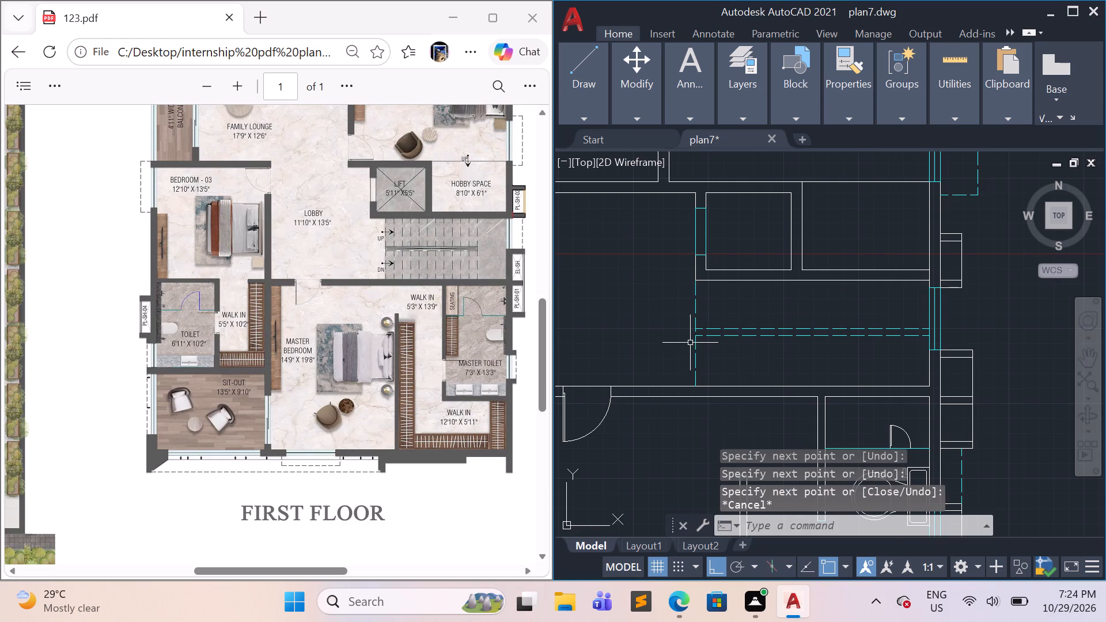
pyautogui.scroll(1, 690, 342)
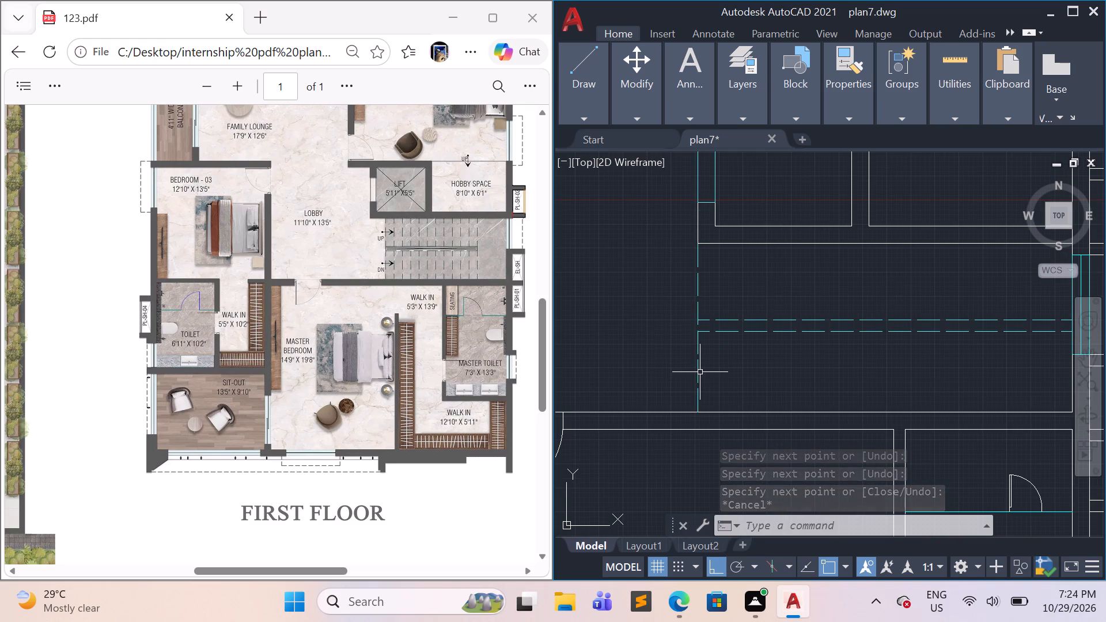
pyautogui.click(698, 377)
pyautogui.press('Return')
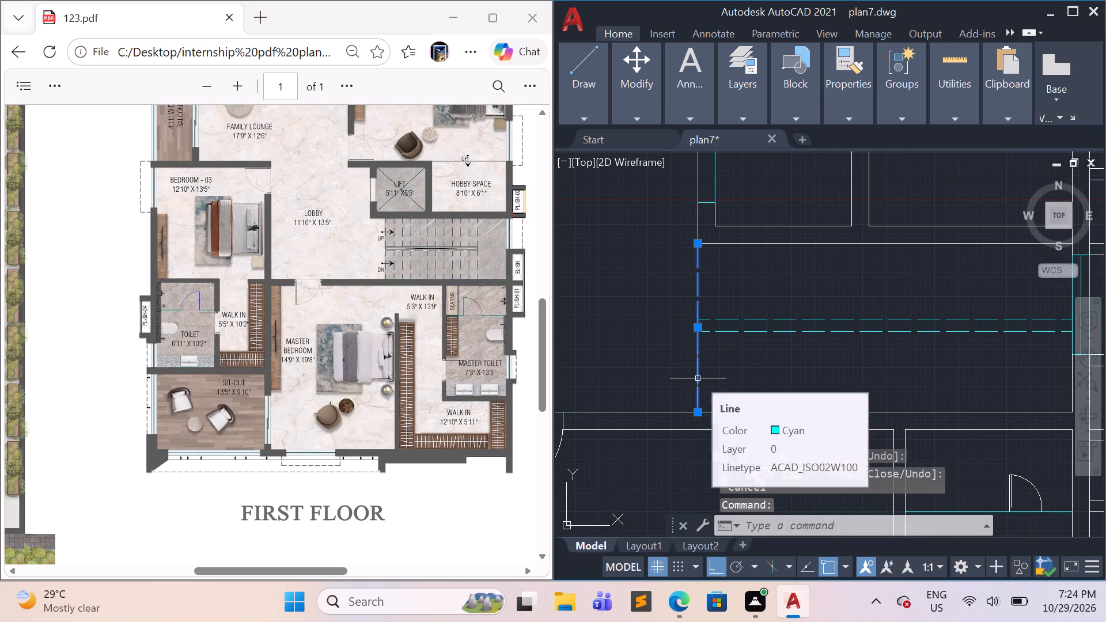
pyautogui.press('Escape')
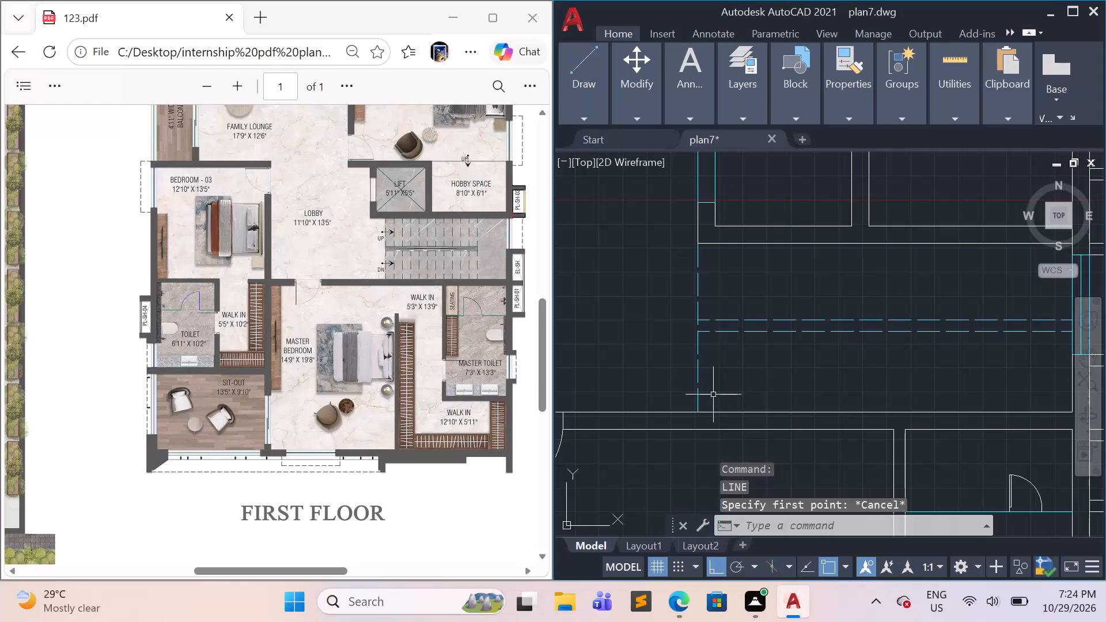
# Array-copy the staircase's dashed west edge eastward as 10 items fitted over about 12'-3" along the master bedroom wall to form the treads.
pyautogui.click(714, 395)
pyautogui.click(690, 373)
pyautogui.write('co')
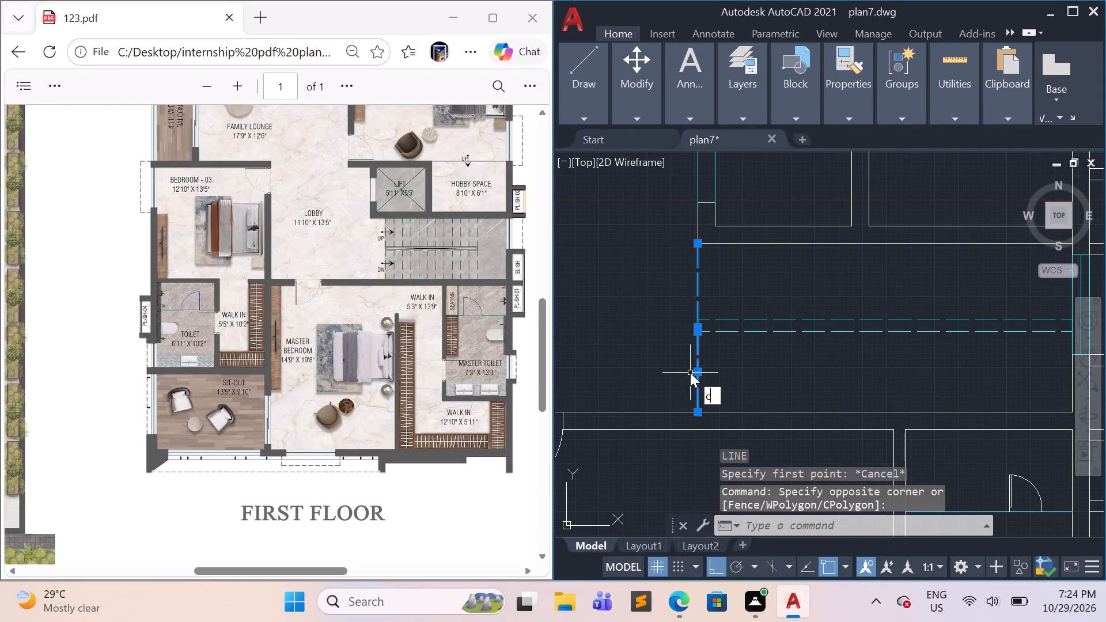
pyautogui.press('Return')
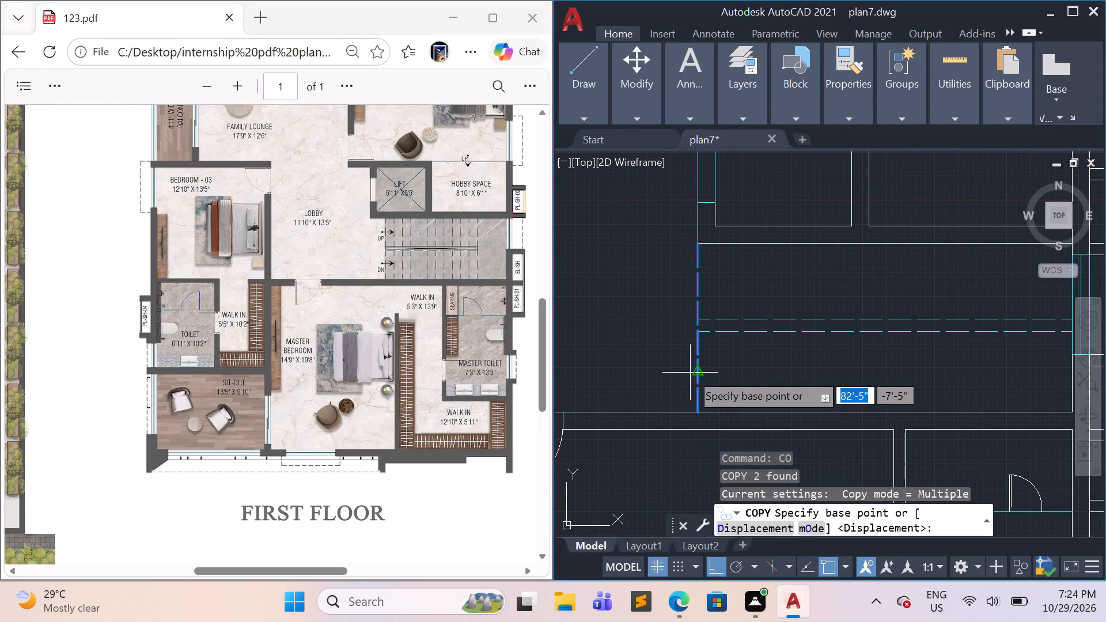
pyautogui.click(694, 411)
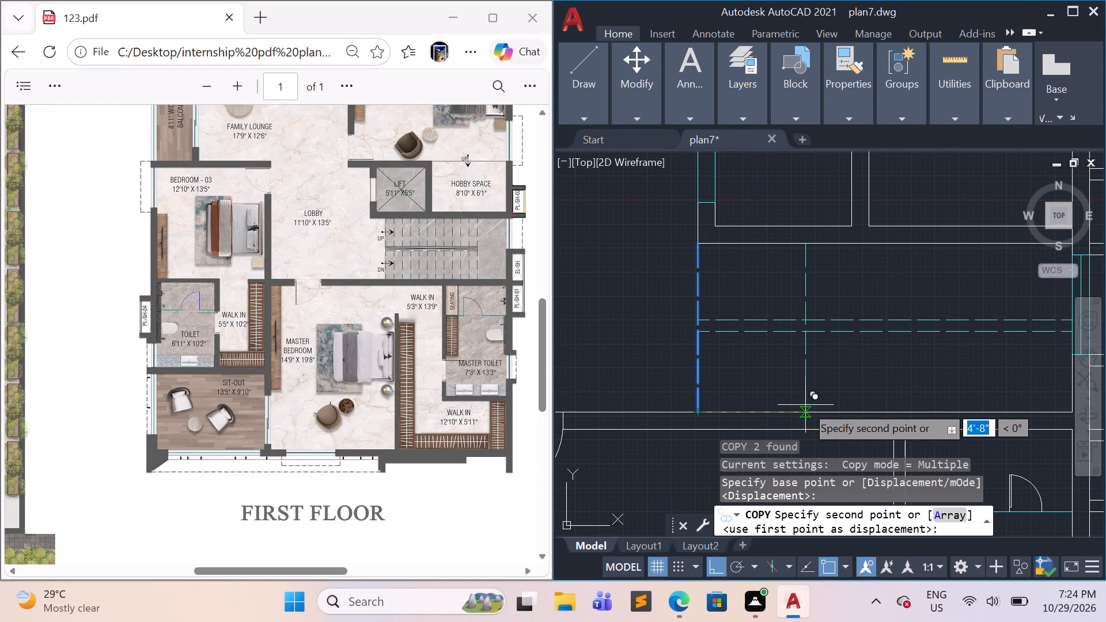
pyautogui.press('a')
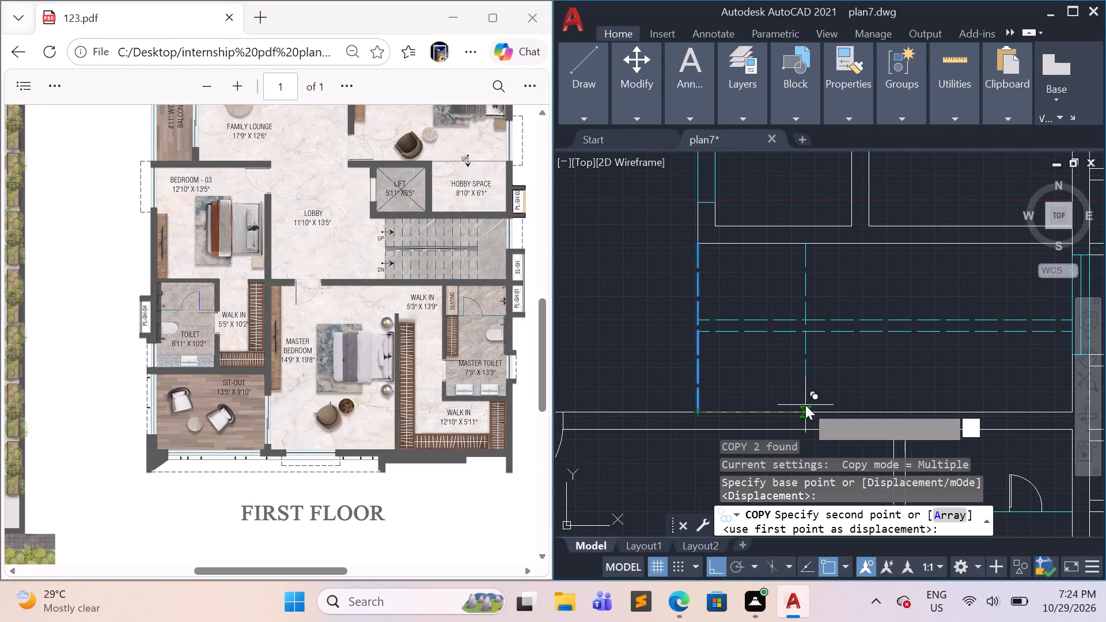
pyautogui.press('Return')
pyautogui.write('10')
pyautogui.press('Return')
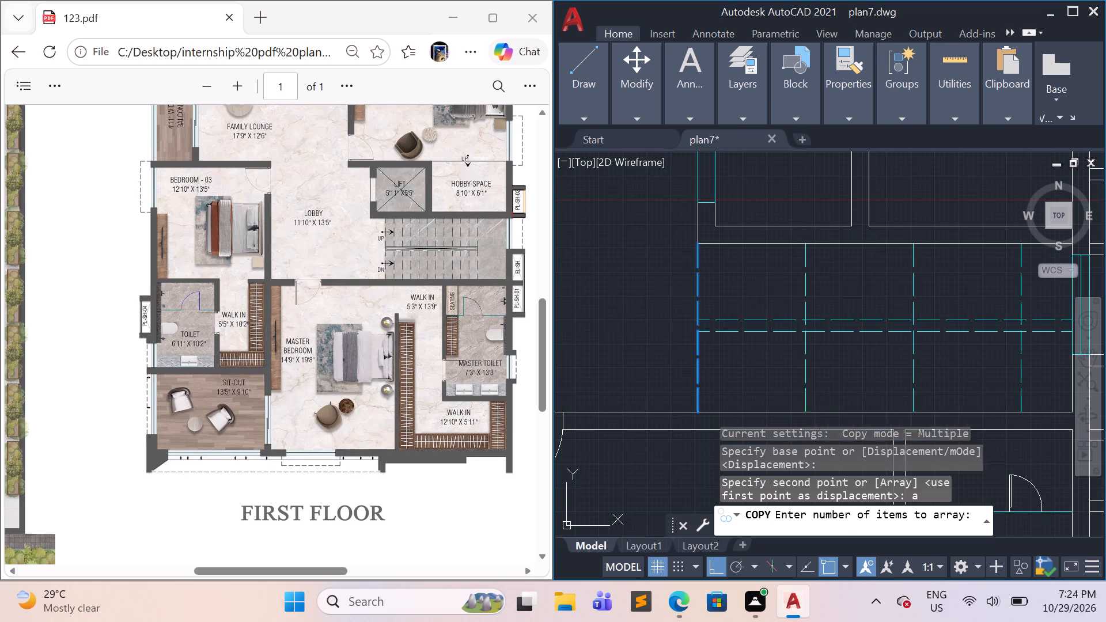
pyautogui.press('f')
pyautogui.press('Return')
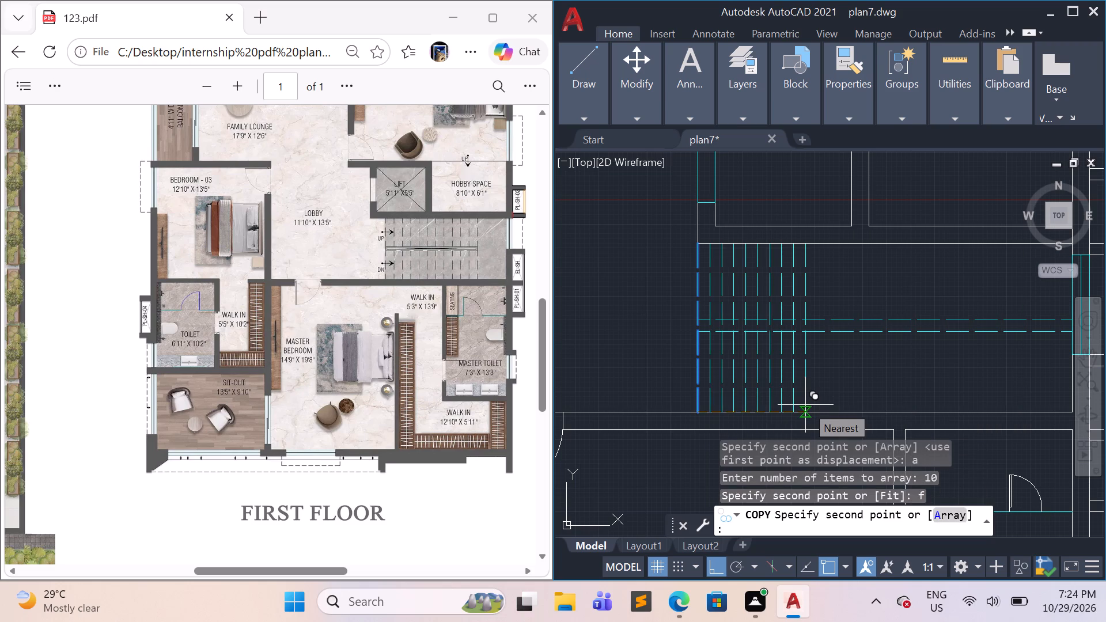
pyautogui.click(980, 409)
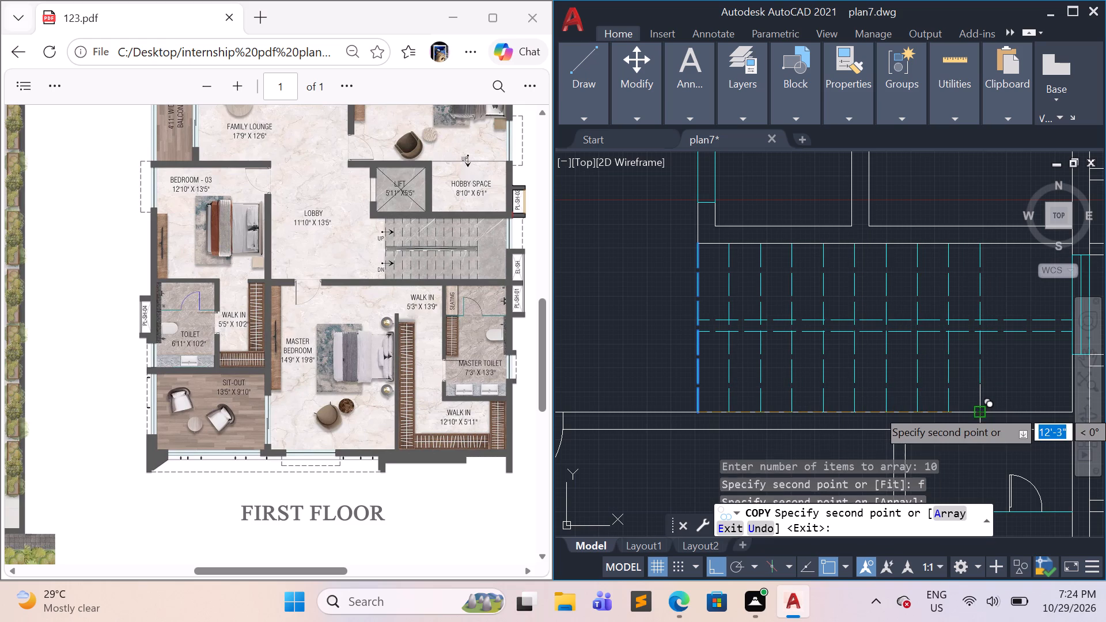
pyautogui.press('Escape')
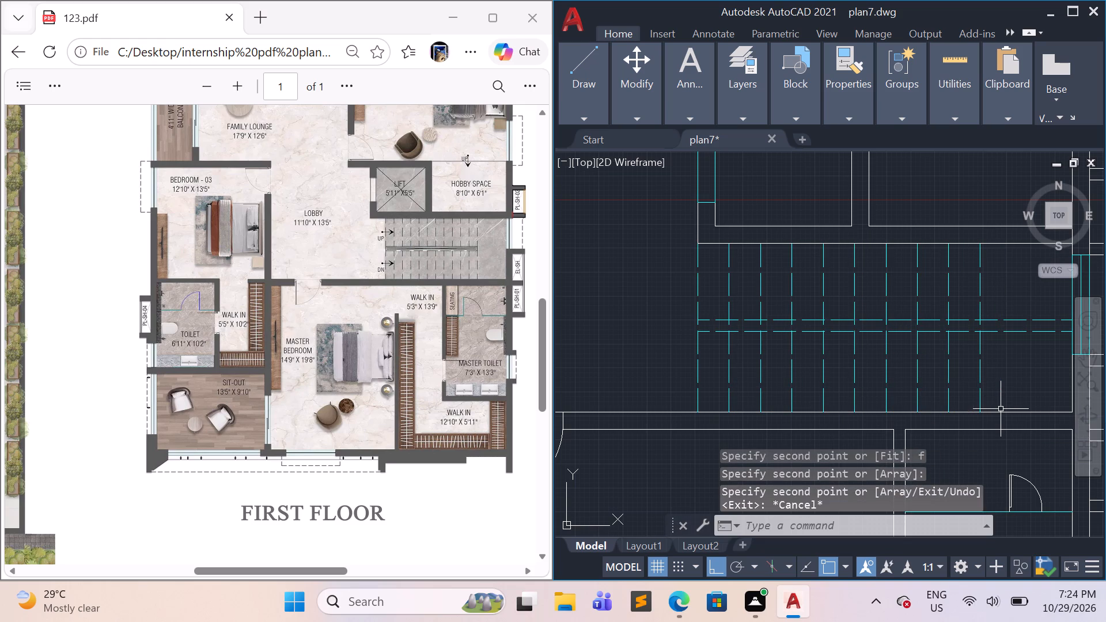
# Trim the two dashed central divider lines east of the last stair tread.
pyautogui.write('tr')
pyautogui.press('Return')
pyautogui.moveTo(1019, 296); pyautogui.dragTo(1029, 333)
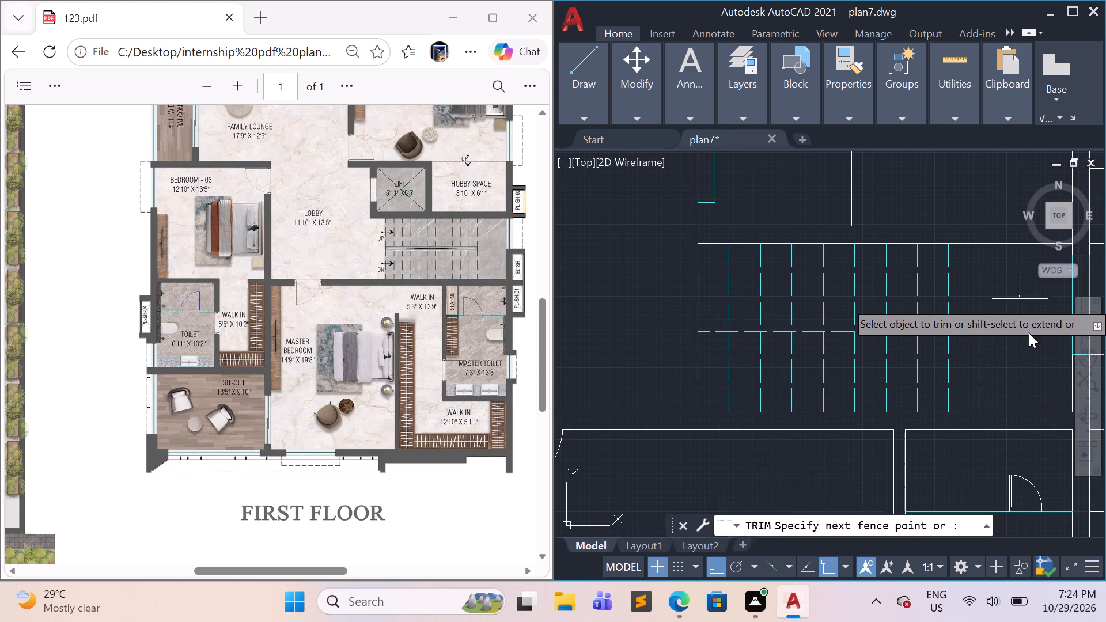
pyautogui.moveTo(1029, 333); pyautogui.dragTo(1033, 372)
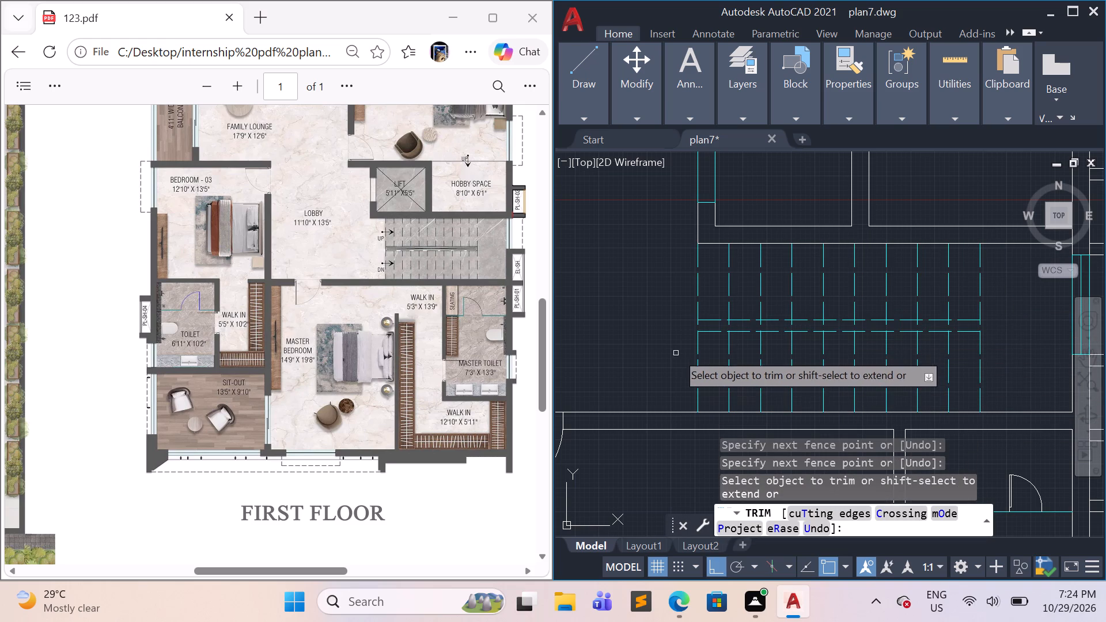
# Trim the stair tread lines out of the gap between the two dashed divider lines, leaving the easternmost tread continuous.
pyautogui.scroll(3, 687, 328)
pyautogui.moveTo(685, 324); pyautogui.dragTo(922, 324)
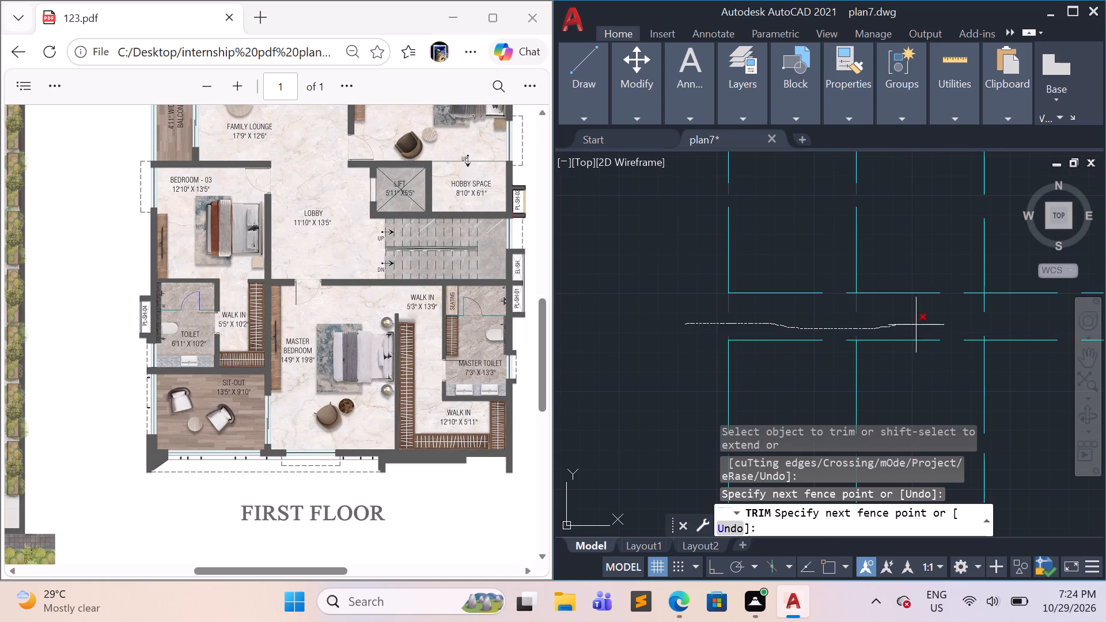
pyautogui.moveTo(922, 324); pyautogui.dragTo(1006, 316)
pyautogui.scroll(-1, 850, 314)
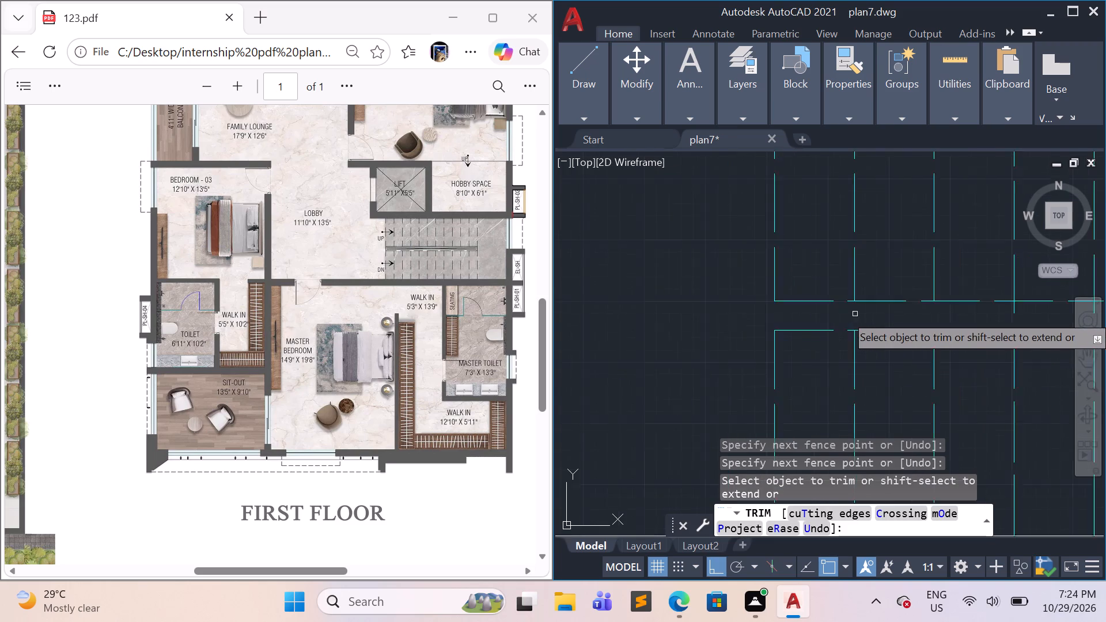
pyautogui.scroll(-1, 855, 314)
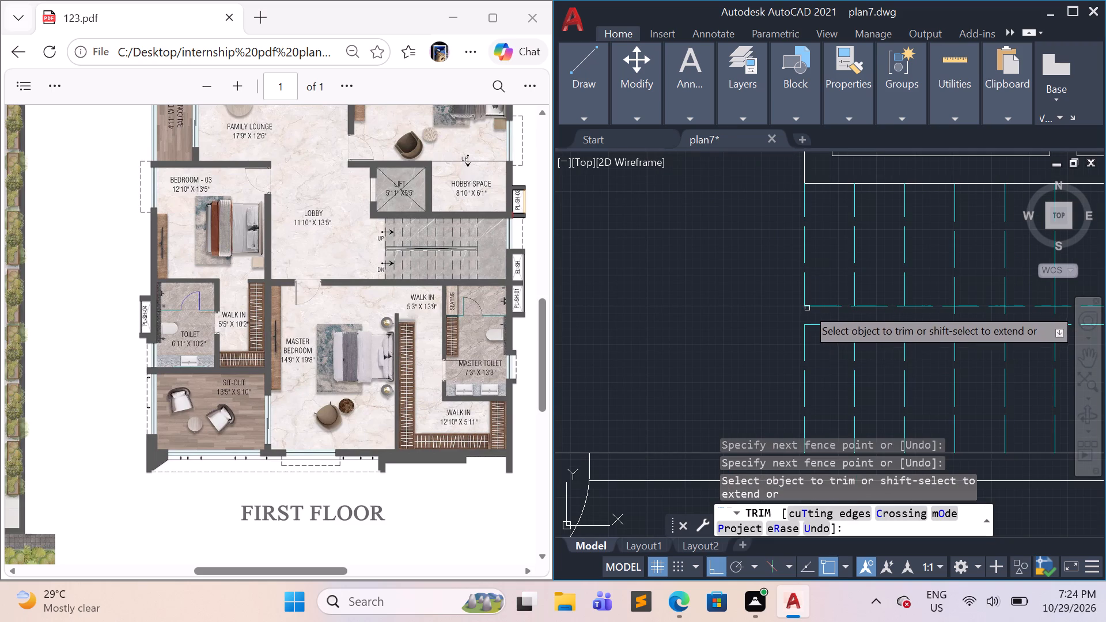
pyautogui.keyDown('shift'); pyautogui.click(805, 297); pyautogui.keyUp('shift')
pyautogui.scroll(-2, 882, 331)
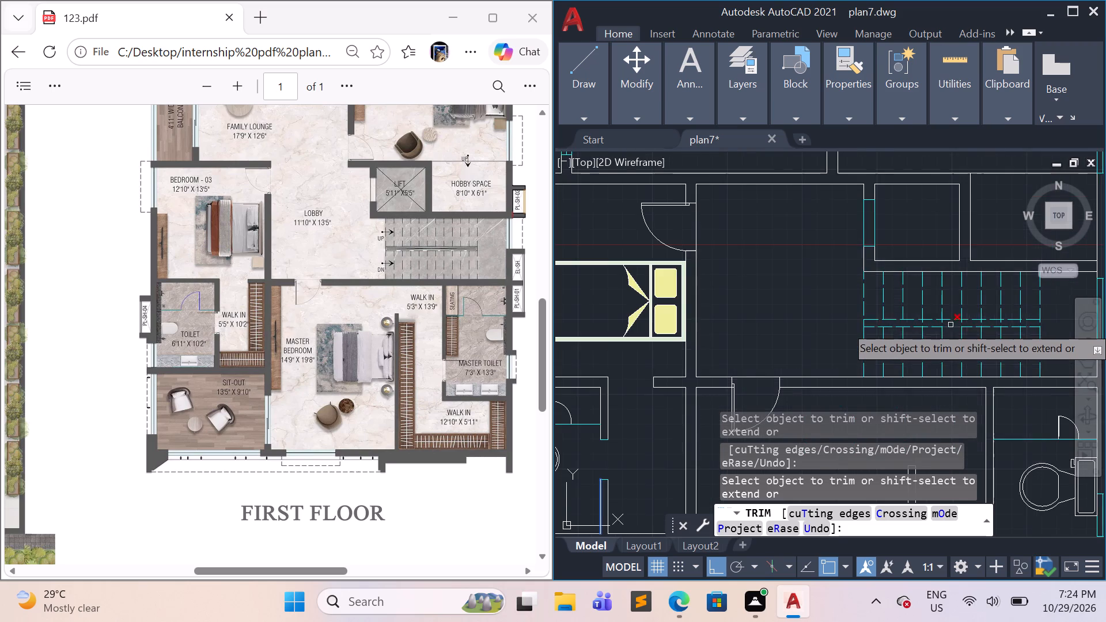
pyautogui.scroll(3, 998, 328)
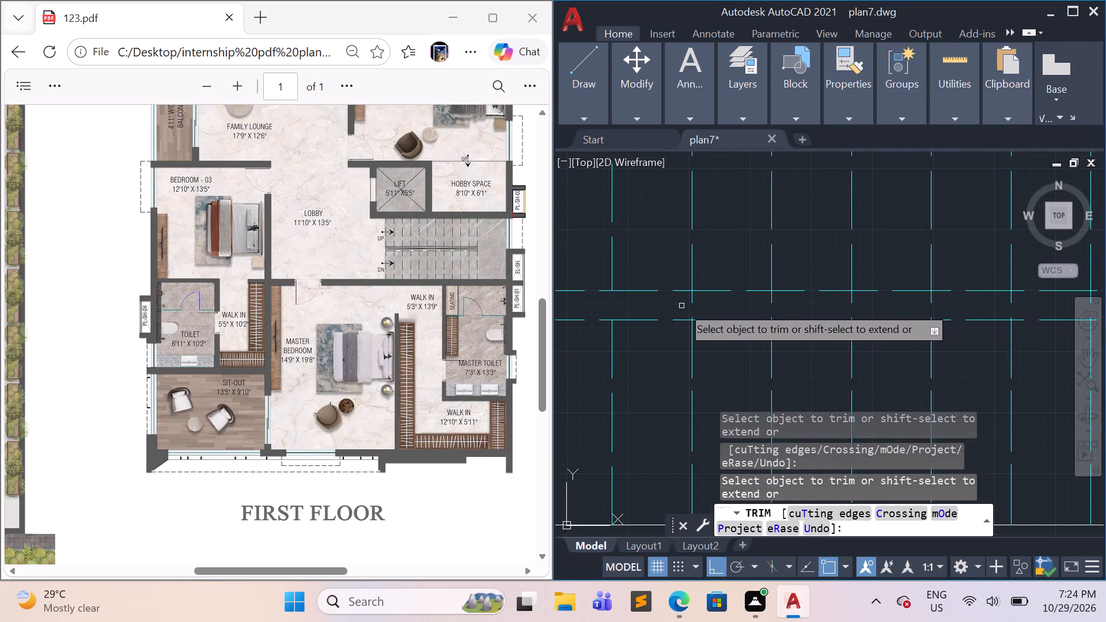
pyautogui.moveTo(658, 306); pyautogui.dragTo(1014, 310)
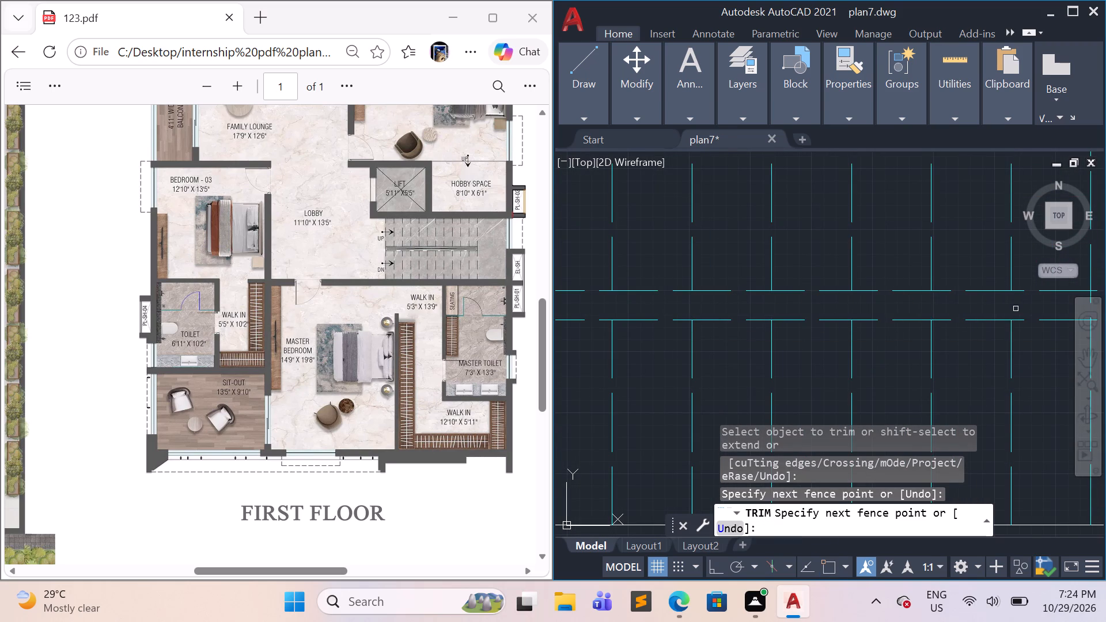
pyautogui.scroll(-3, 1021, 306)
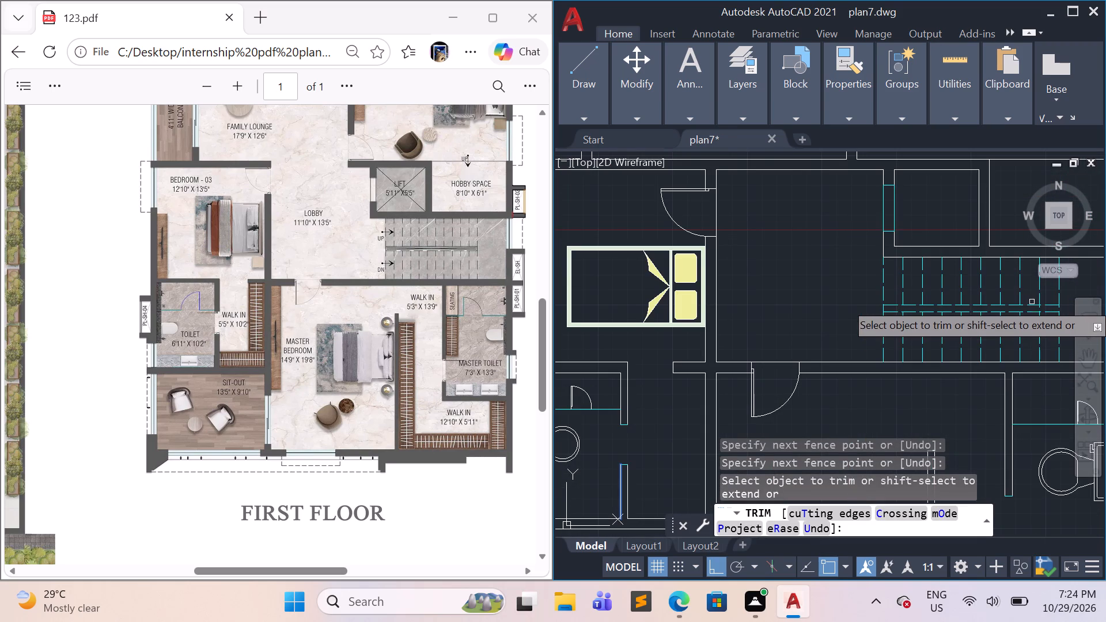
pyautogui.moveTo(1032, 304); pyautogui.dragTo(729, 356, button='middle')
pyautogui.scroll(4, 727, 357)
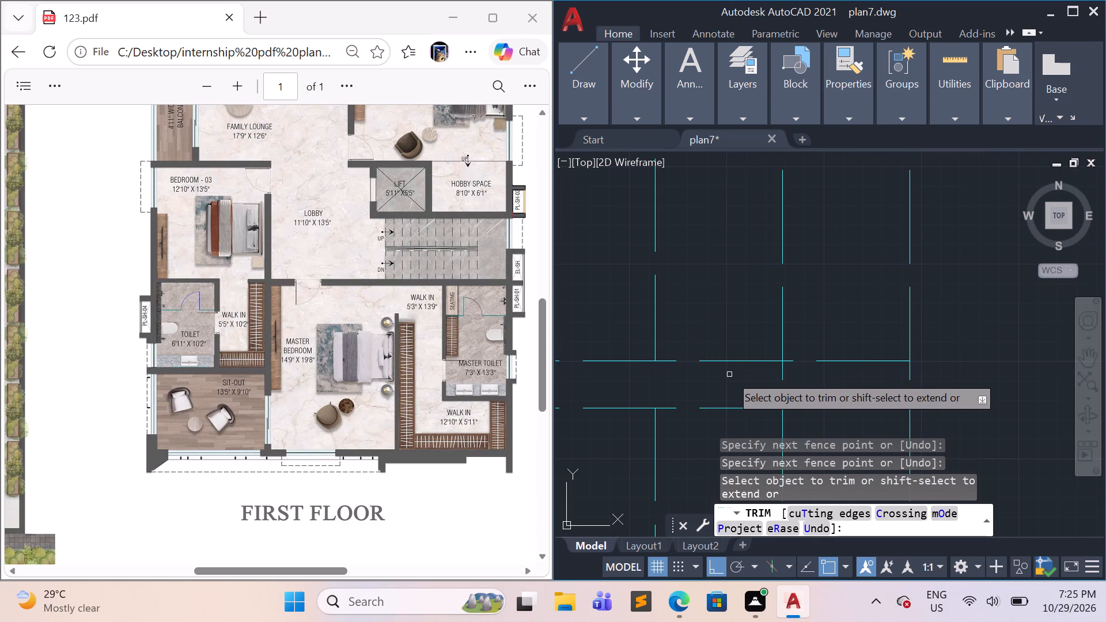
pyautogui.moveTo(729, 377); pyautogui.dragTo(820, 392)
pyautogui.press('Escape')
pyautogui.scroll(-3, 844, 388)
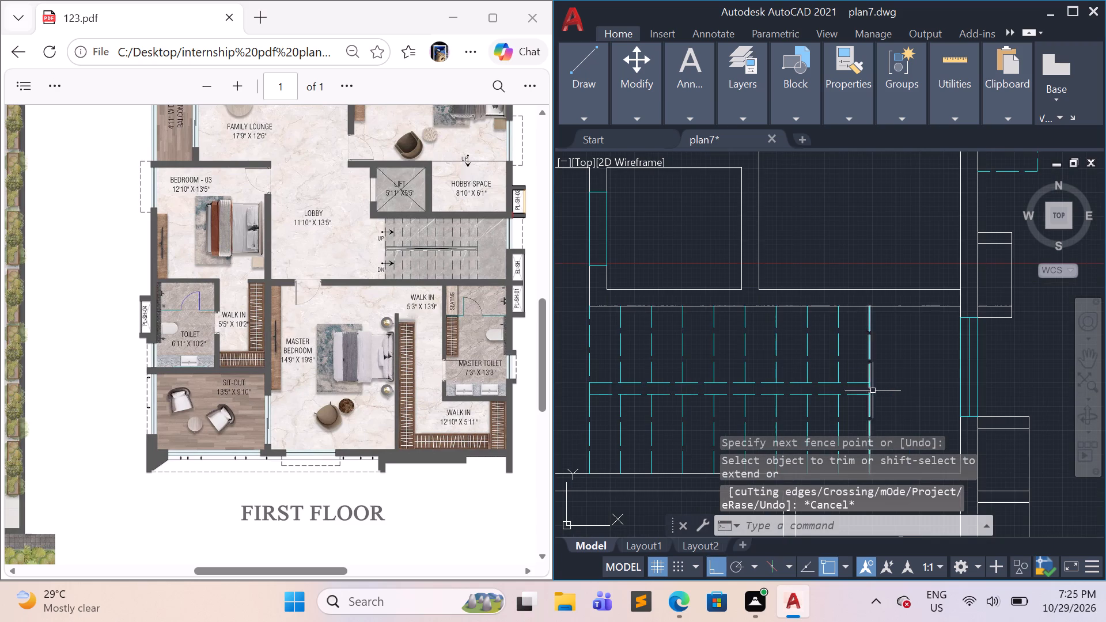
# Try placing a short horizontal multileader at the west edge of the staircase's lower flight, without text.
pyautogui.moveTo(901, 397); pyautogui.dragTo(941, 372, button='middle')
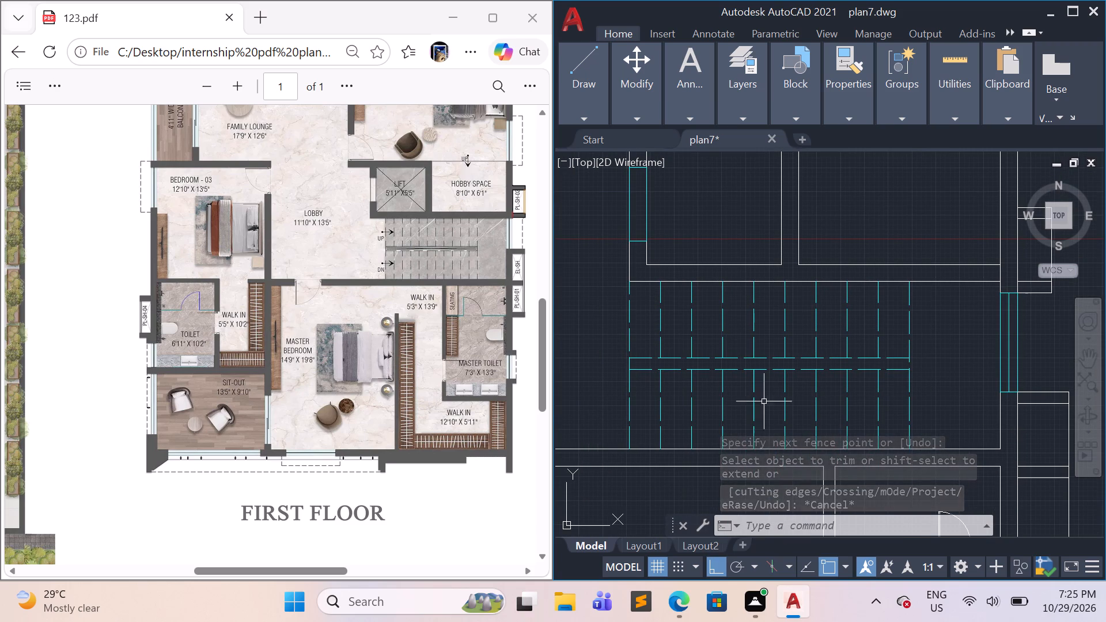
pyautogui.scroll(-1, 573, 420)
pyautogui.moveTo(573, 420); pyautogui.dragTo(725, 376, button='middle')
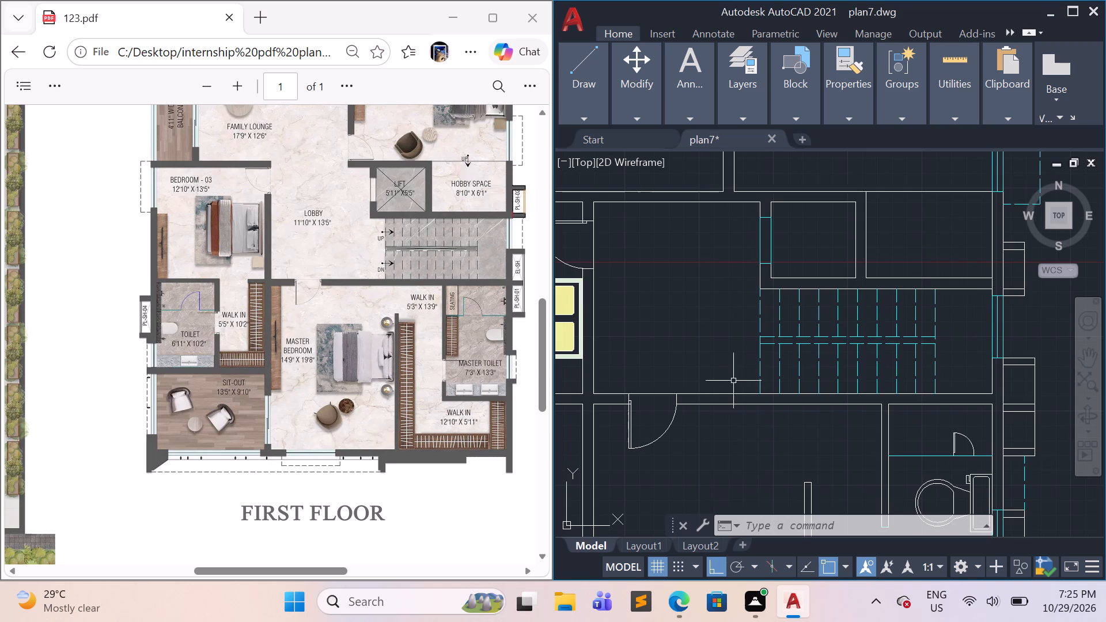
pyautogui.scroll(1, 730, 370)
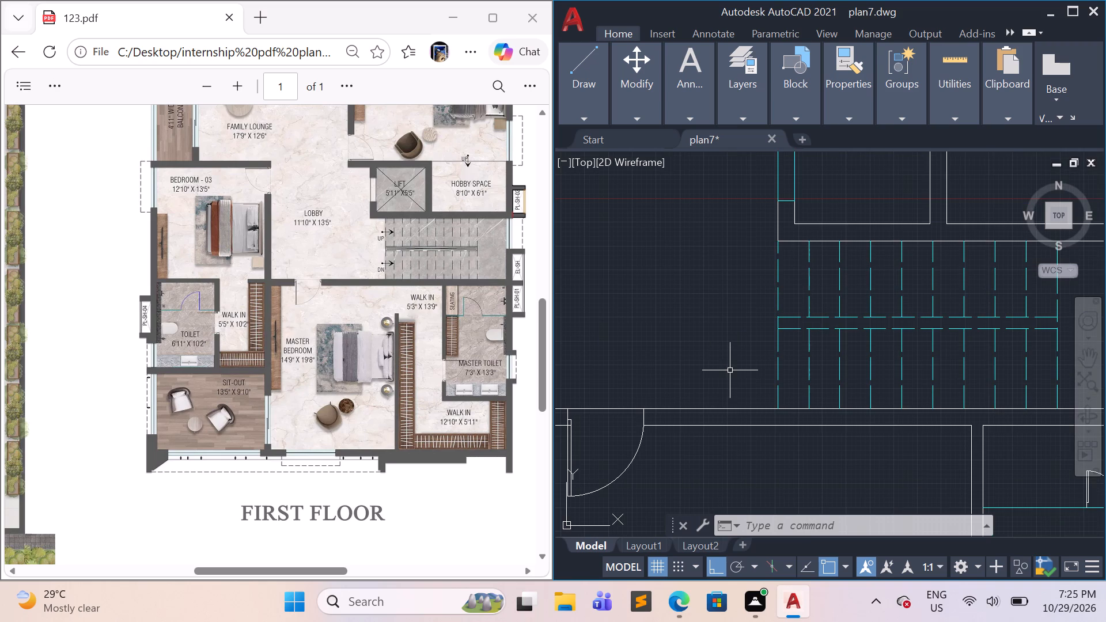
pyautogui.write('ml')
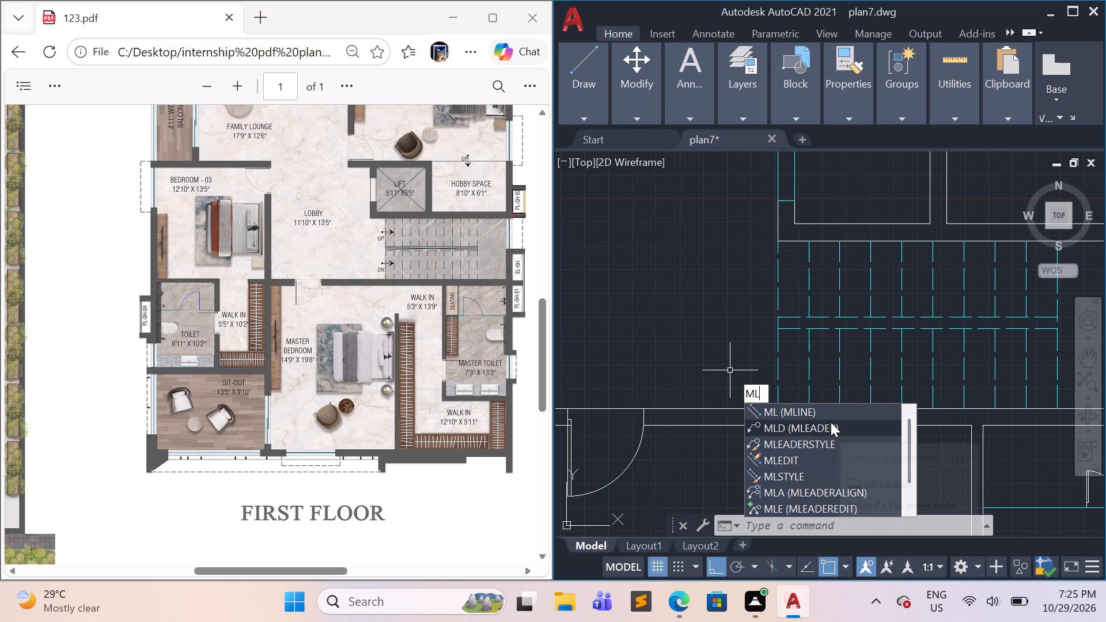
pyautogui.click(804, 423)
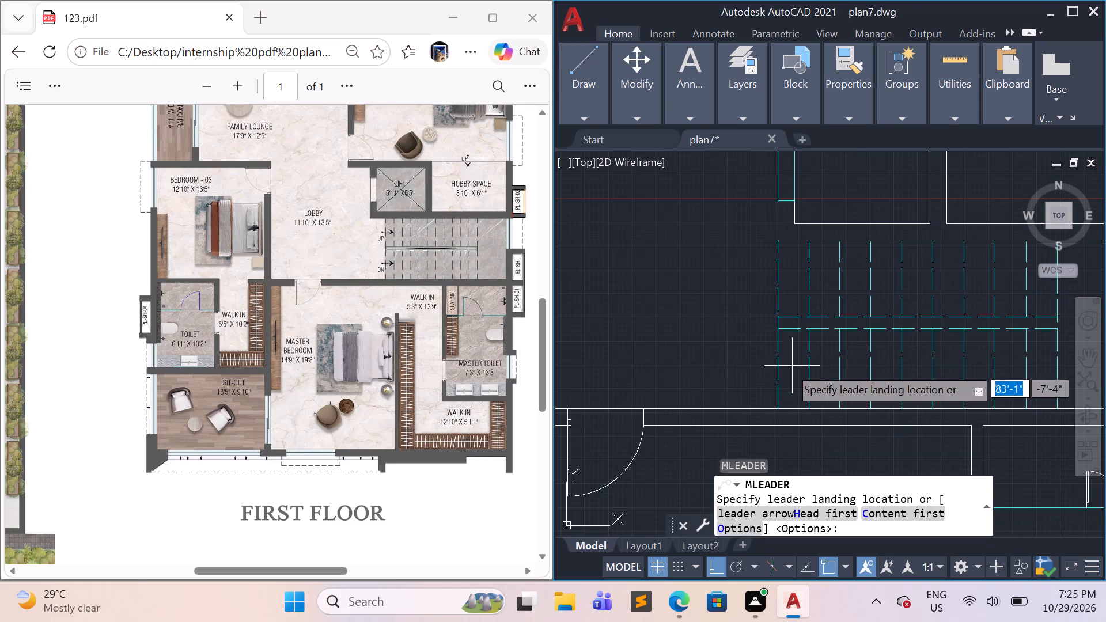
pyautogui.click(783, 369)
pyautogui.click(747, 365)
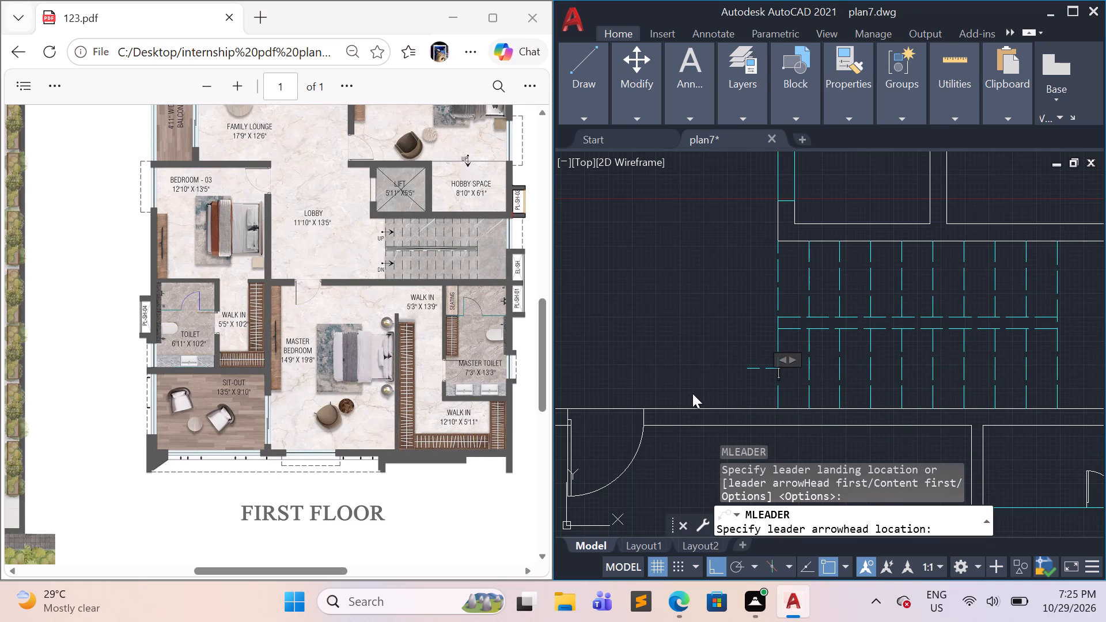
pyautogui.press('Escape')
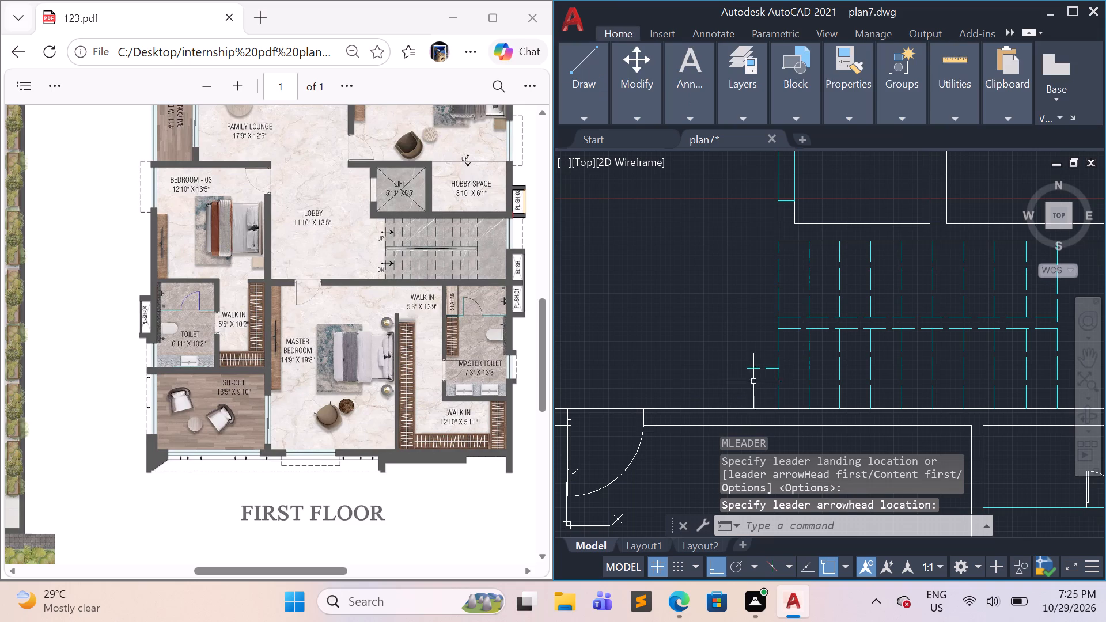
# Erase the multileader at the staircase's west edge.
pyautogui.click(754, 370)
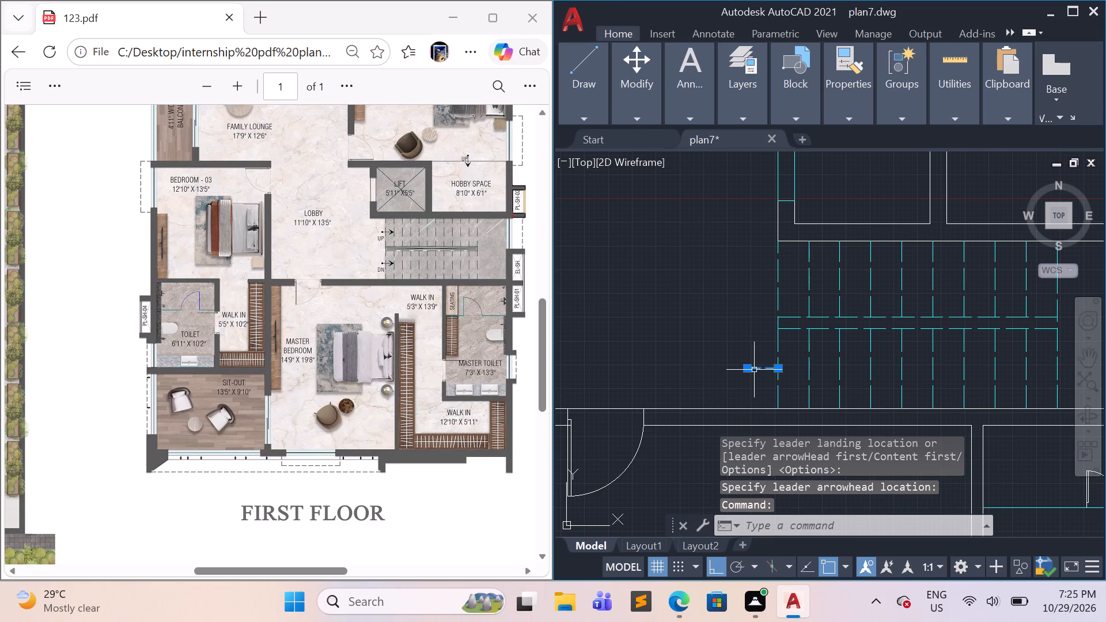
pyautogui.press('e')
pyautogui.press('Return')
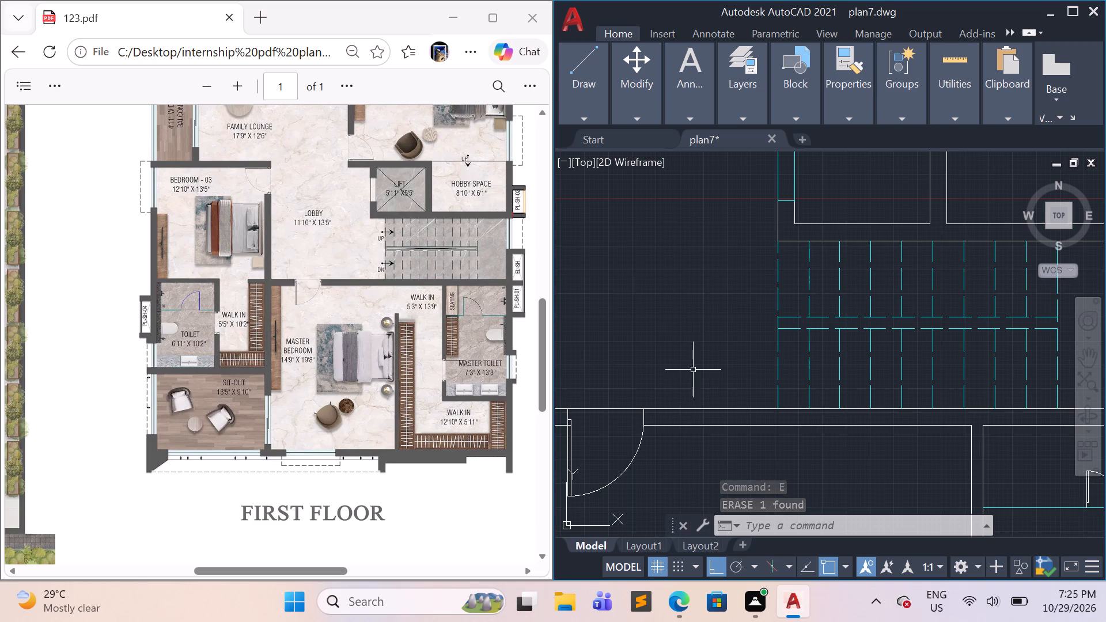
# Compare the drawing's puja, walk-in, toilet and Bedroom-02 area with the northern part of the reference PDF plan.
pyautogui.scroll(-1, 749, 421)
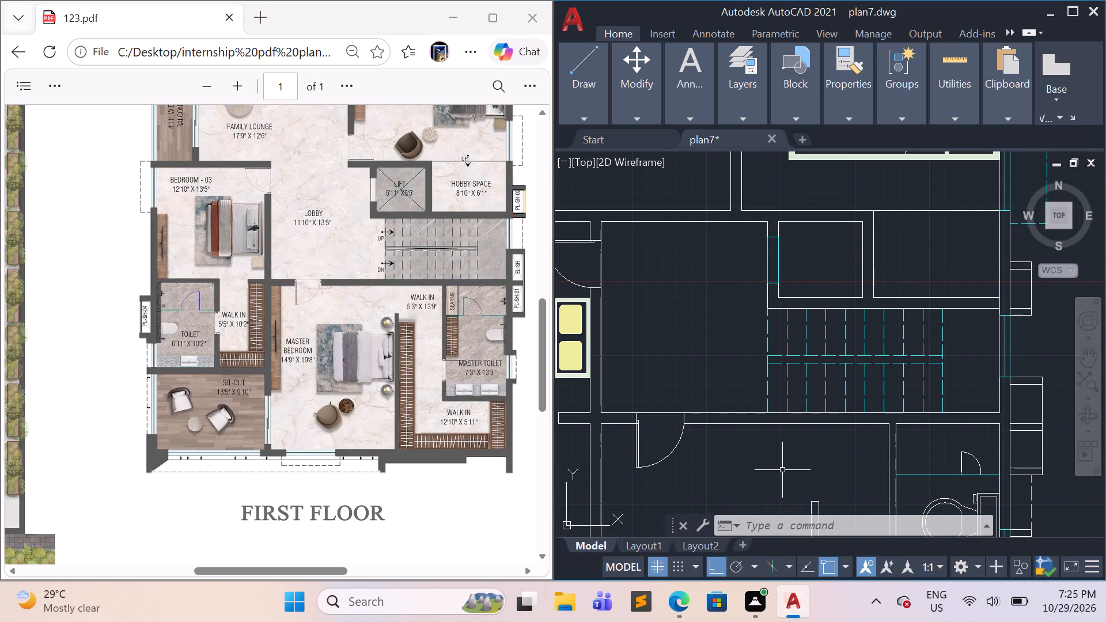
pyautogui.scroll(2, 730, 396)
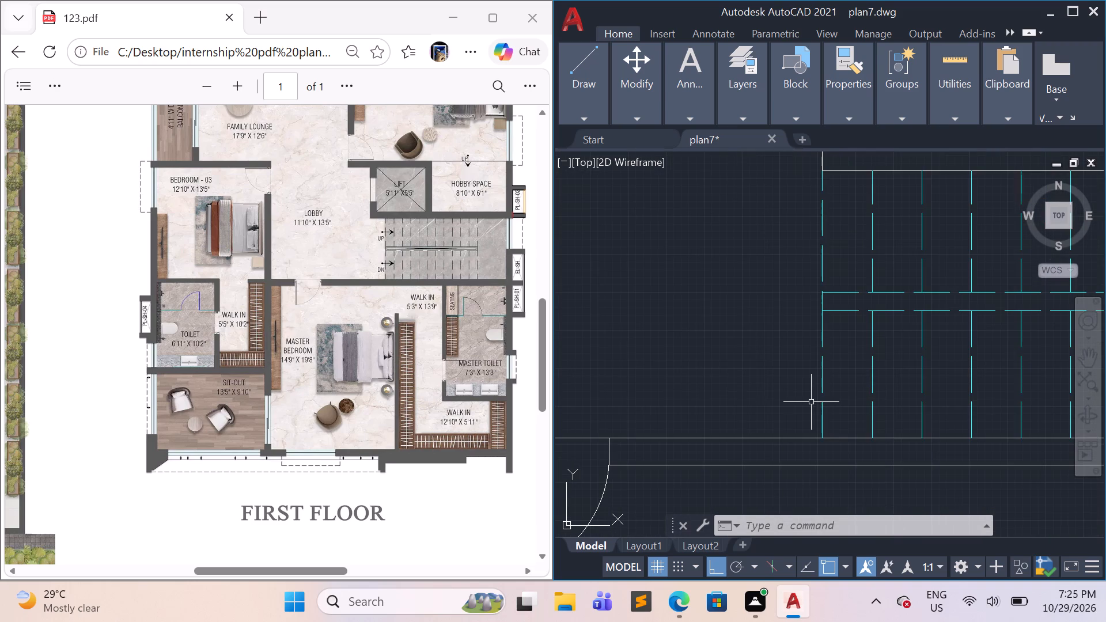
pyautogui.scroll(-6, 820, 401)
pyautogui.scroll(2, 859, 366)
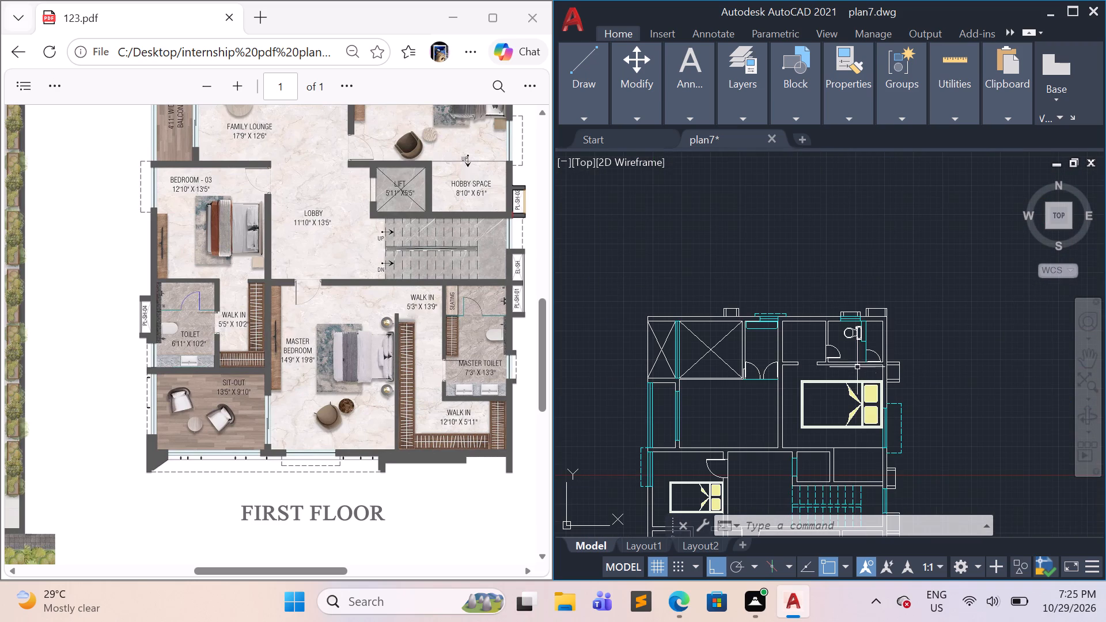
pyautogui.scroll(3, 511, 435)
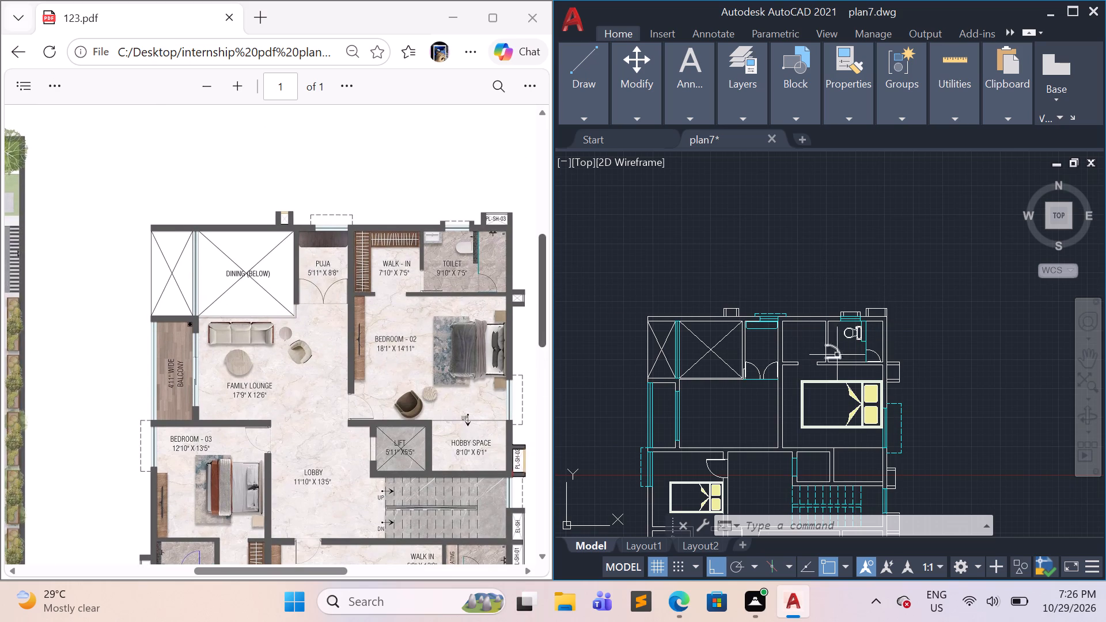
pyautogui.scroll(2, 856, 352)
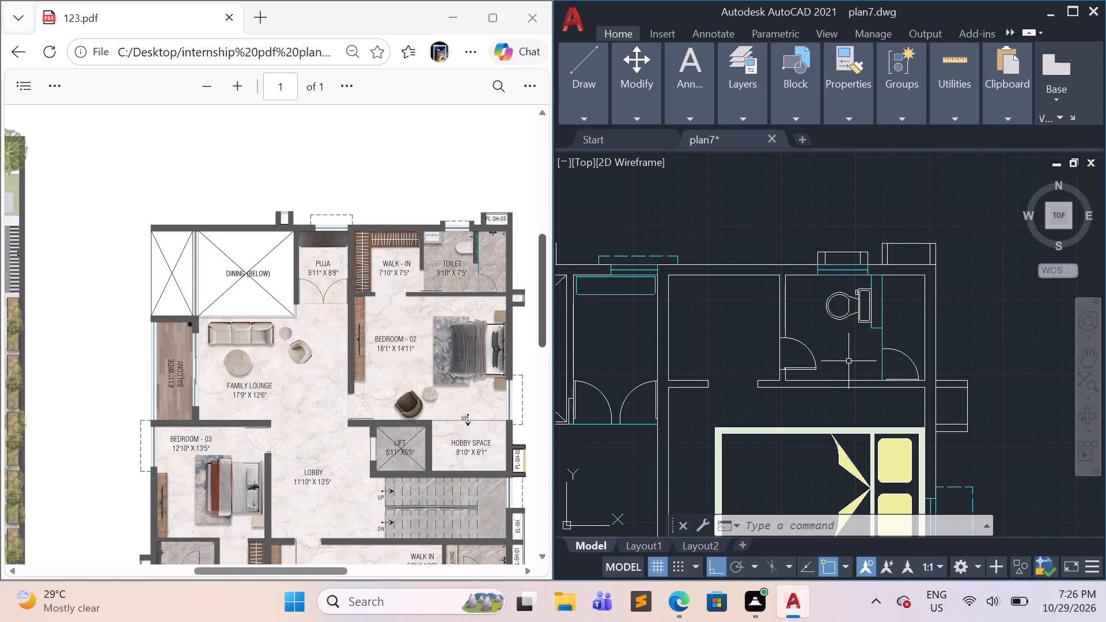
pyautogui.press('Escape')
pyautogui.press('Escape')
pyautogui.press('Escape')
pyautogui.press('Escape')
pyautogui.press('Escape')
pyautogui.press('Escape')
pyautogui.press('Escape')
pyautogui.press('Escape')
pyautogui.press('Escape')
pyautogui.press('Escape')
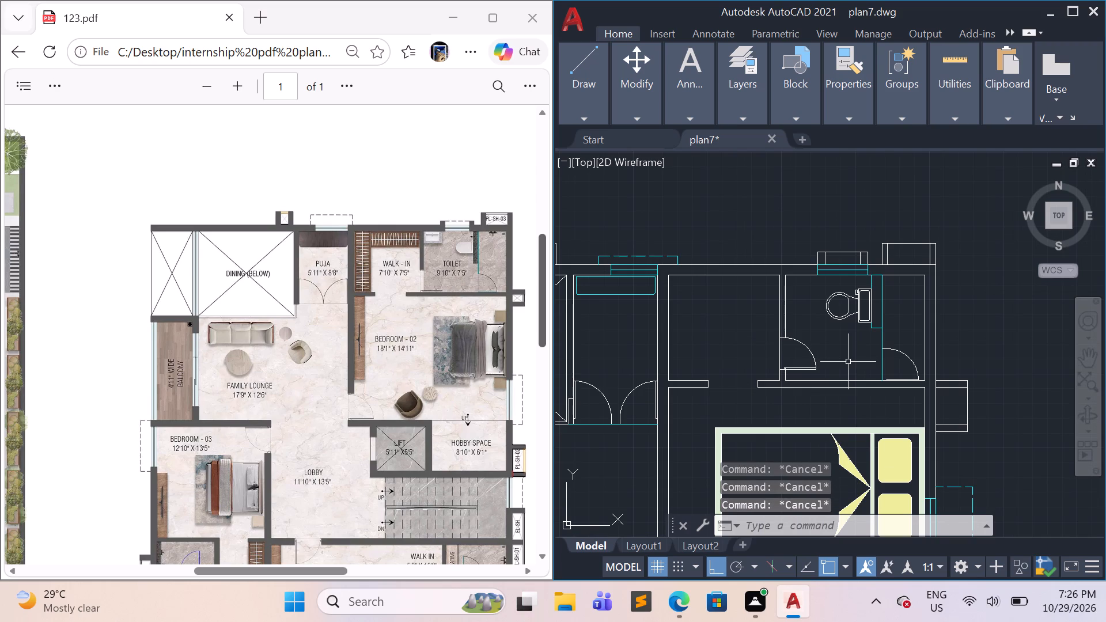
# Set the current object colour to white for the room labels.
pyautogui.click(845, 126)
pyautogui.click(849, 117)
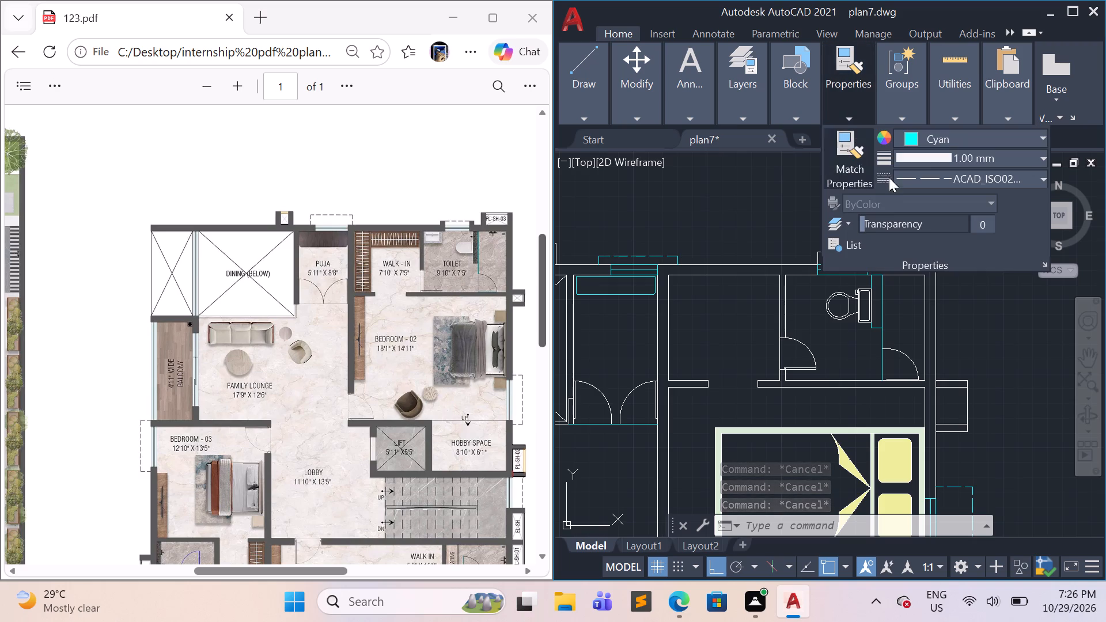
pyautogui.click(1029, 135)
pyautogui.click(904, 209)
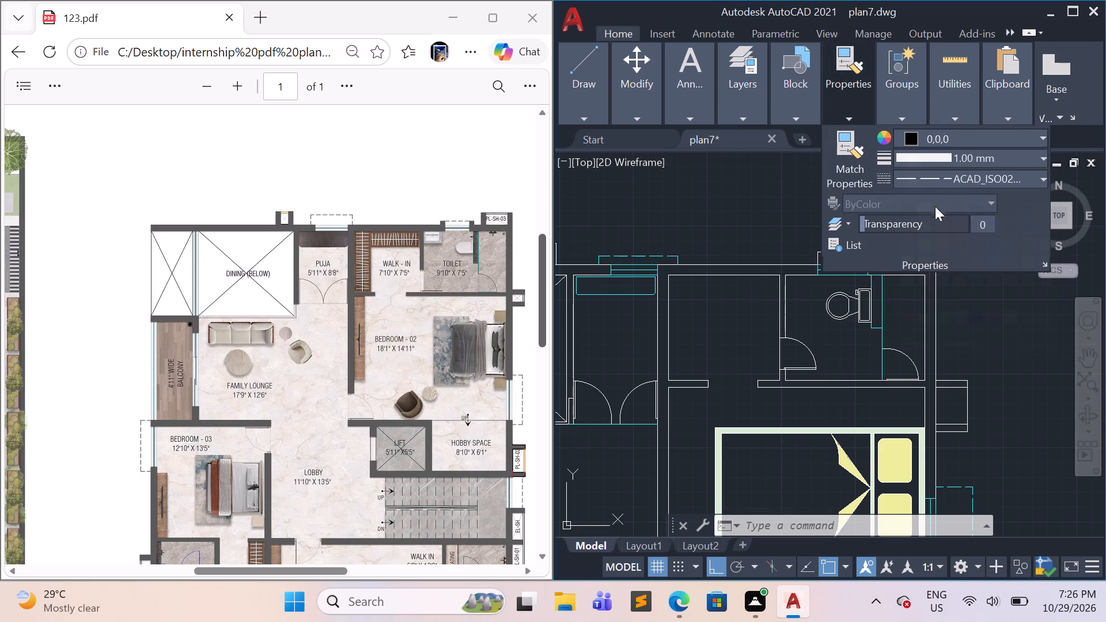
pyautogui.click(1006, 177)
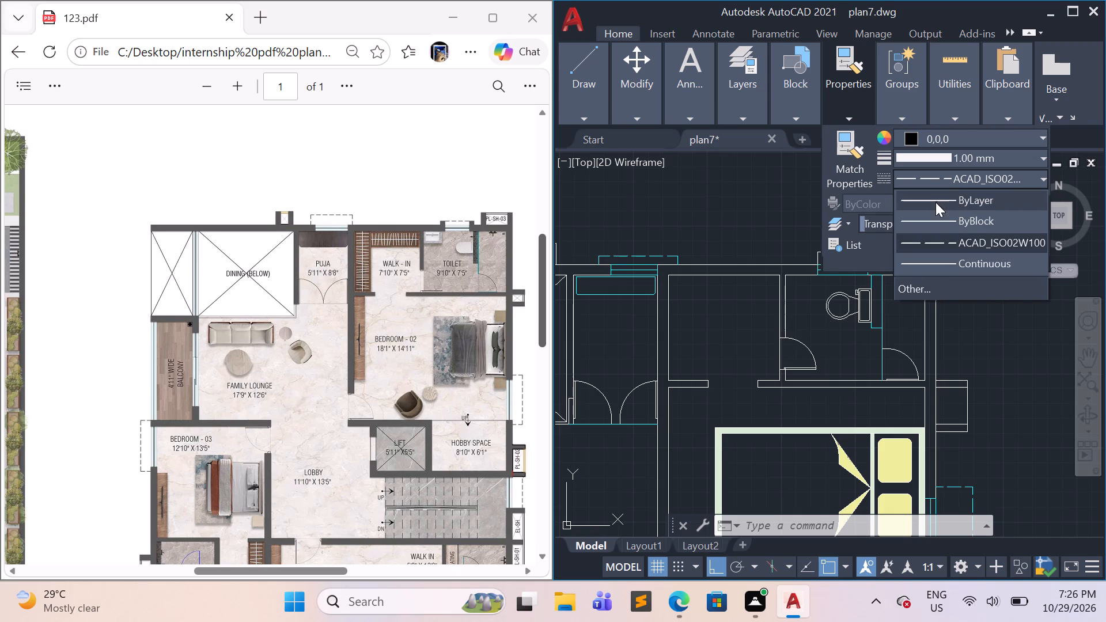
pyautogui.scroll(4, 952, 217)
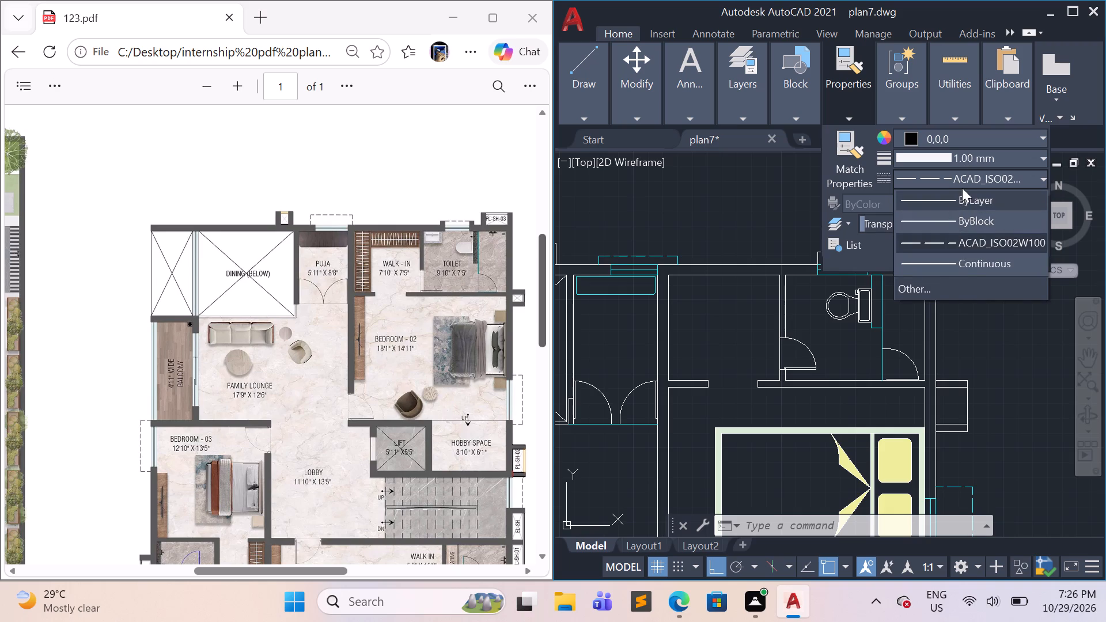
pyautogui.click(964, 187)
pyautogui.click(991, 136)
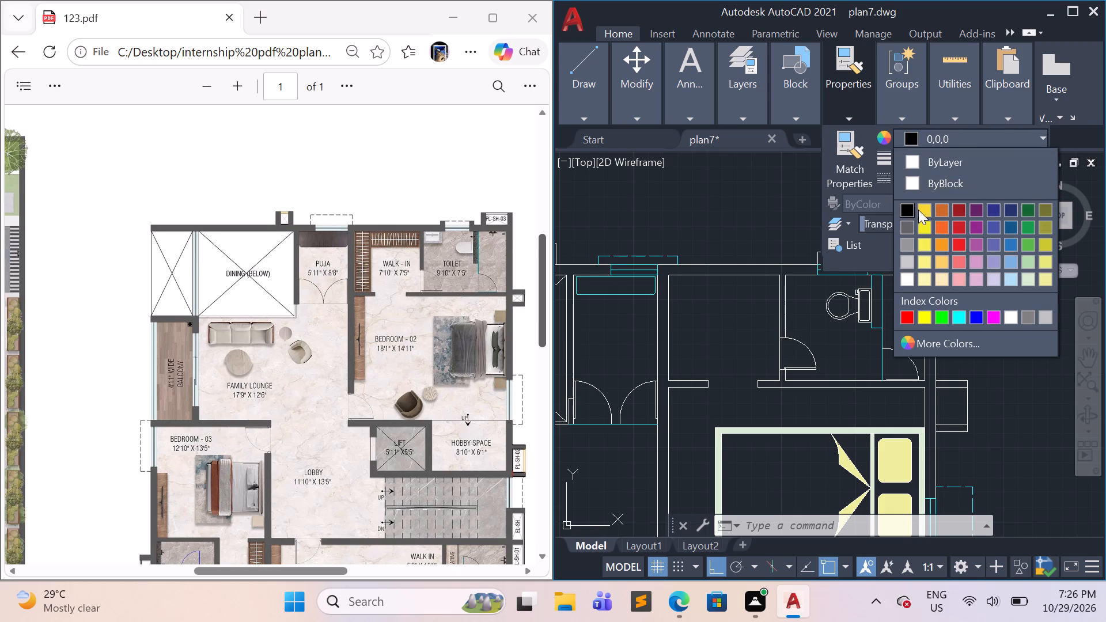
pyautogui.click(1005, 315)
pyautogui.press('Escape')
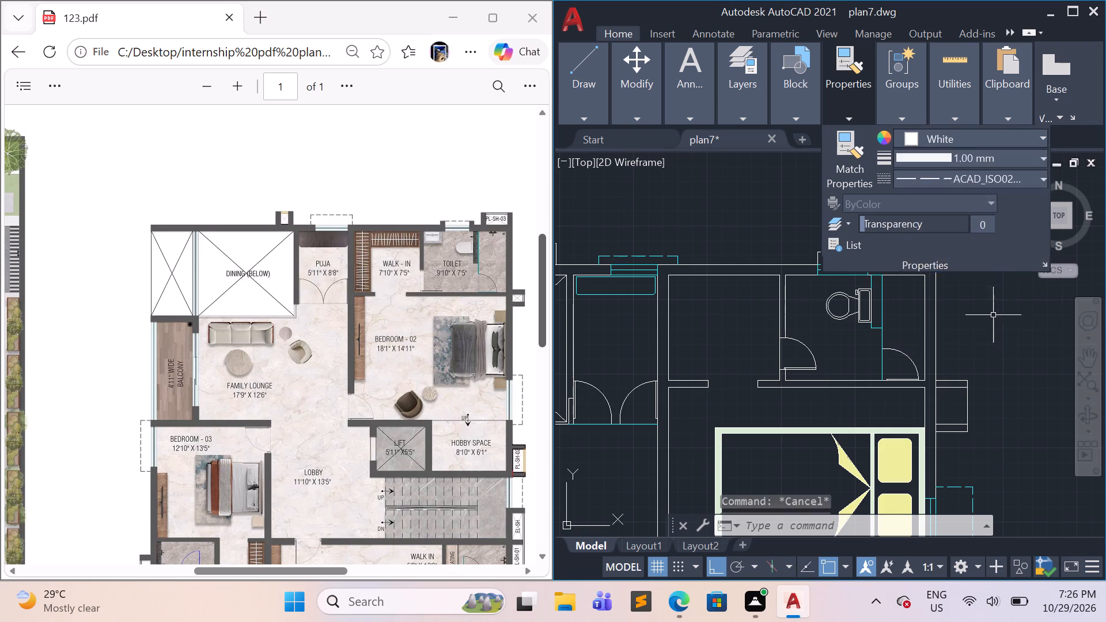
# Add single-line text below the toilet fixture, about 7 inches high, reading "Toilet" with "9'10" X 7'5"" on a second line.
pyautogui.scroll(-1, 737, 325)
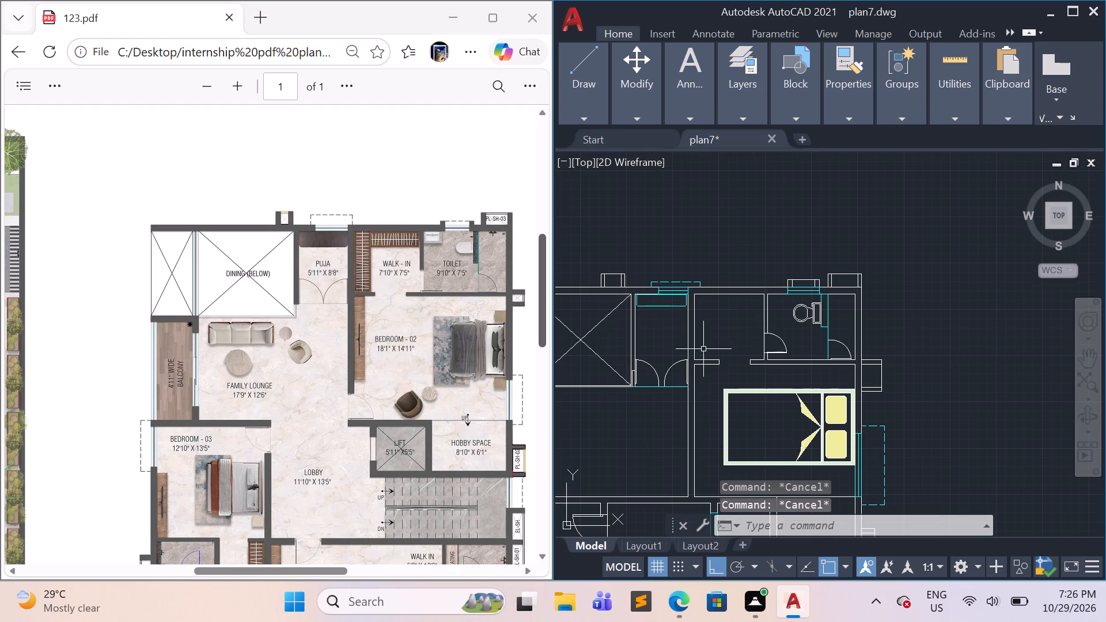
pyautogui.moveTo(729, 332); pyautogui.dragTo(868, 298, button='middle')
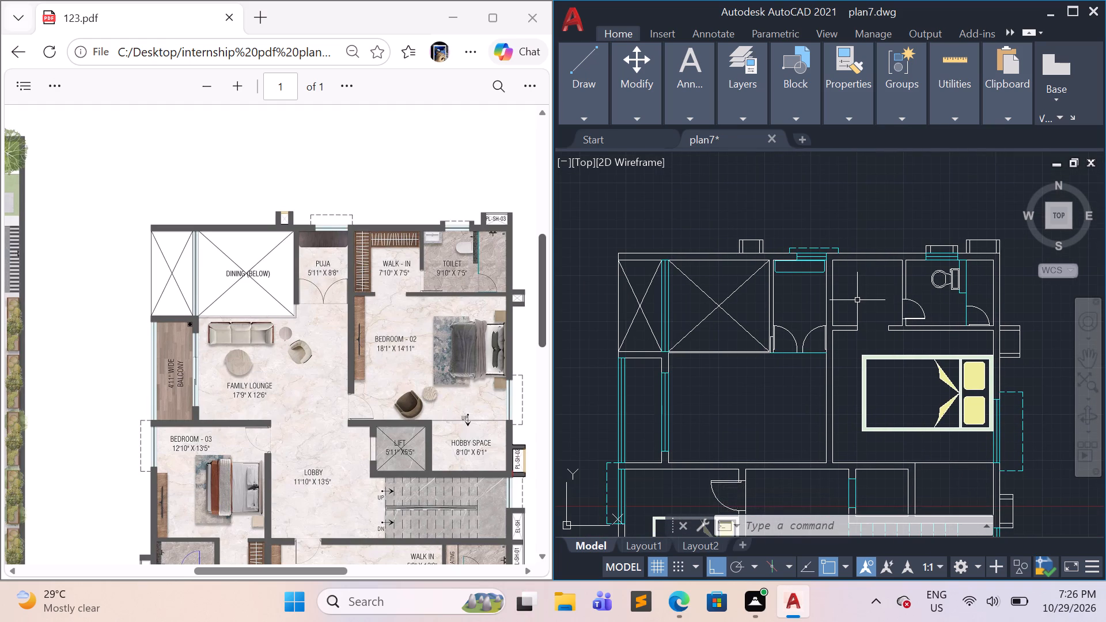
pyautogui.scroll(1, 947, 314)
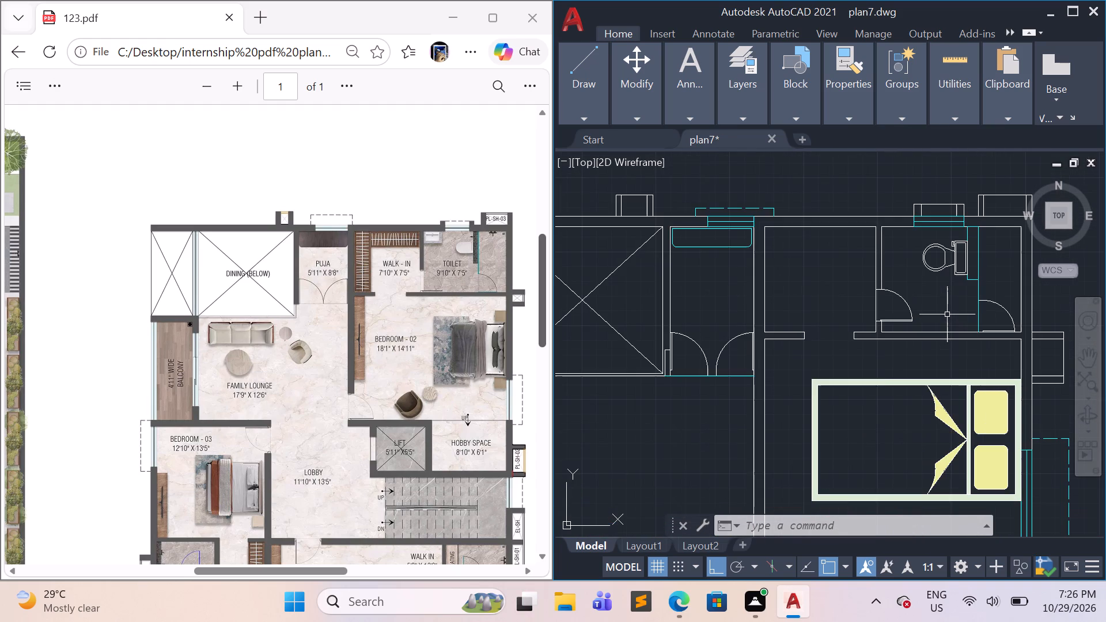
pyautogui.write('dt')
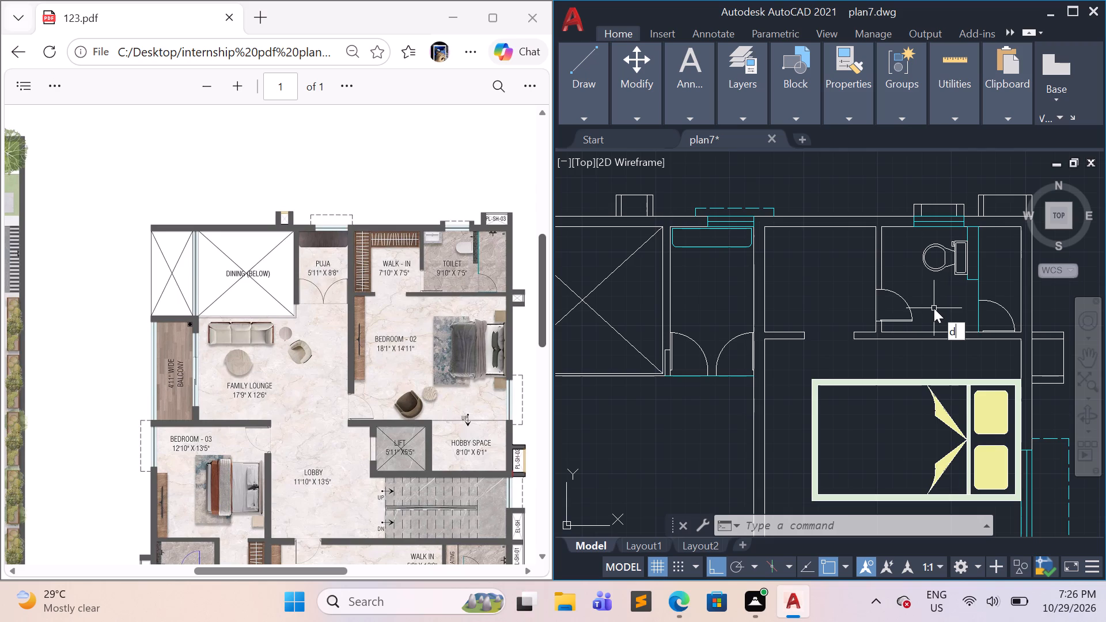
pyautogui.press('Return')
pyautogui.click(920, 295)
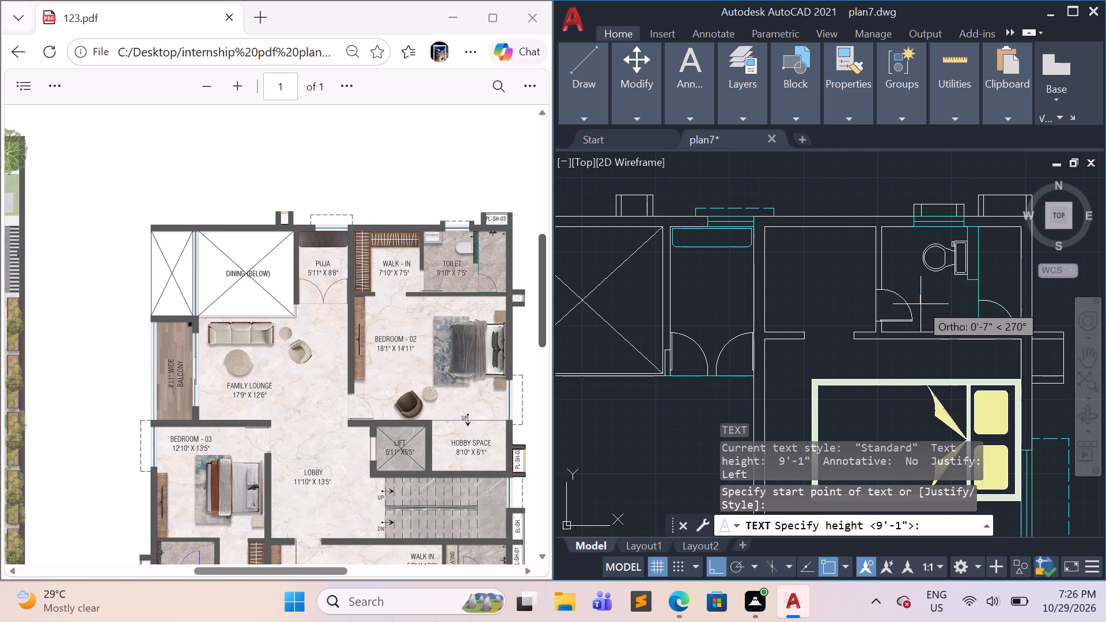
pyautogui.click(921, 305)
pyautogui.press('Return')
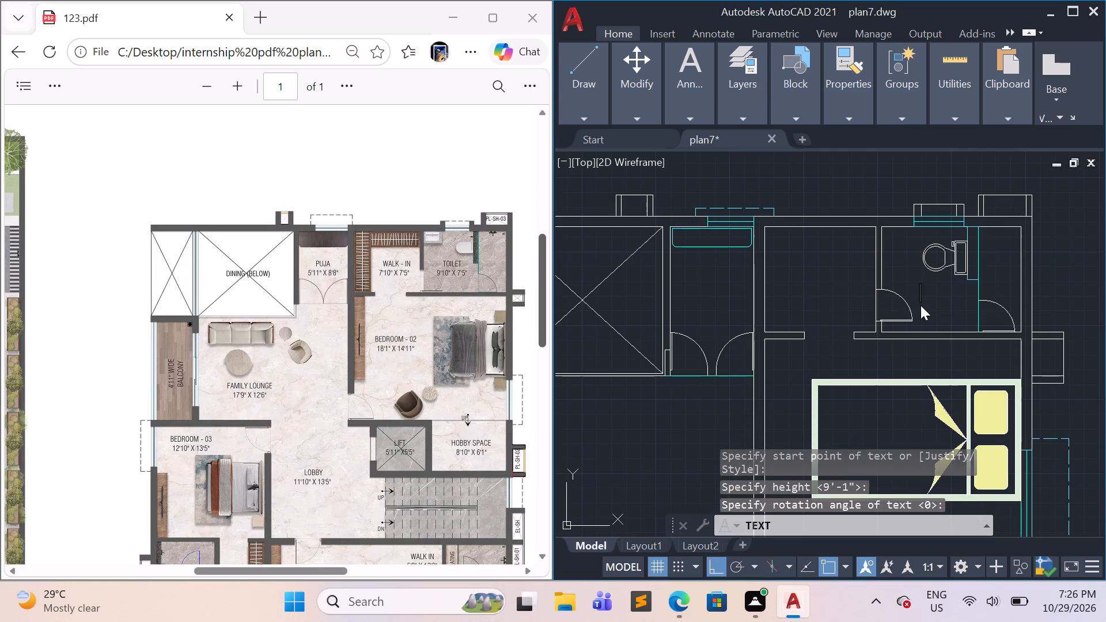
pyautogui.hotkey('shift', 't')
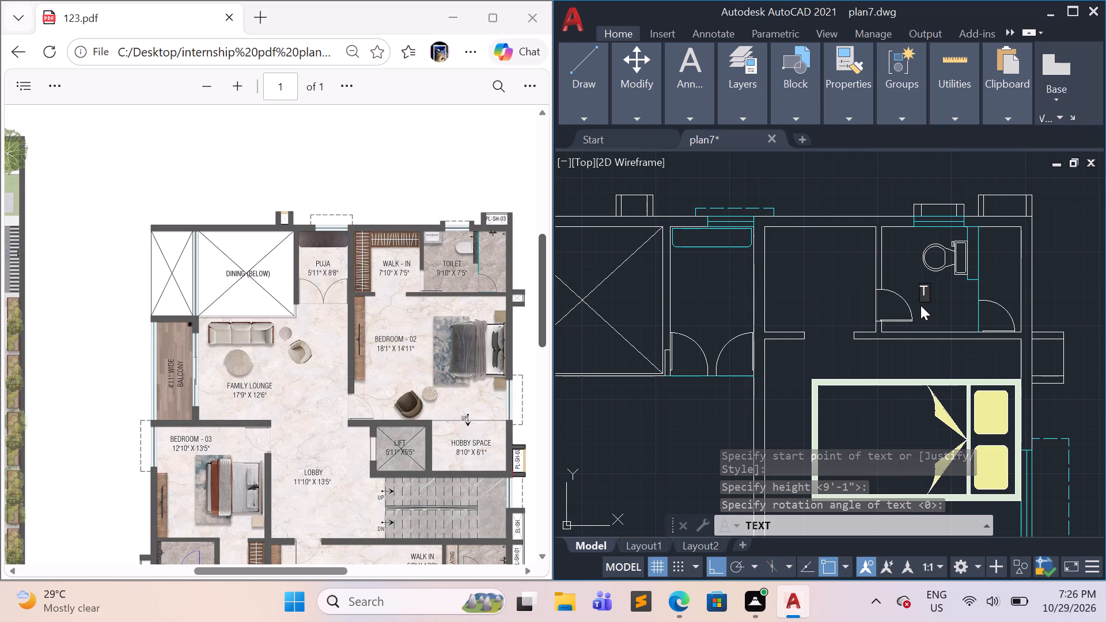
pyautogui.write('oilet')
pyautogui.press('Return')
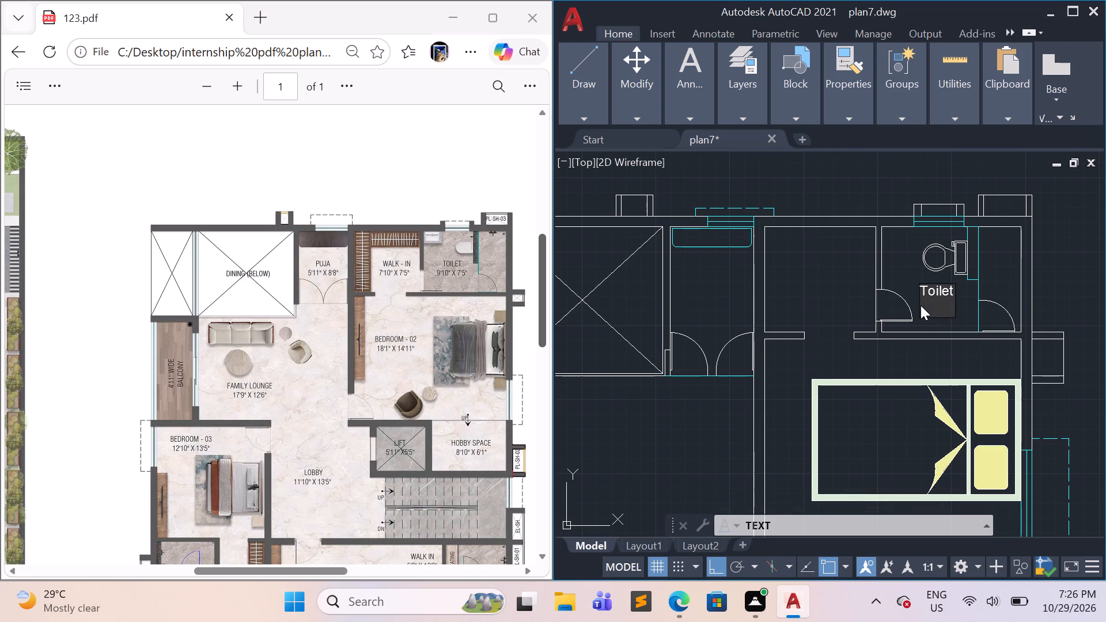
pyautogui.write('9\'10"')
pyautogui.press('space')
pyautogui.hotkey('ctrl', 'x')
pyautogui.hotkey('shift', 'x')
pyautogui.press('space')
pyautogui.write("7'")
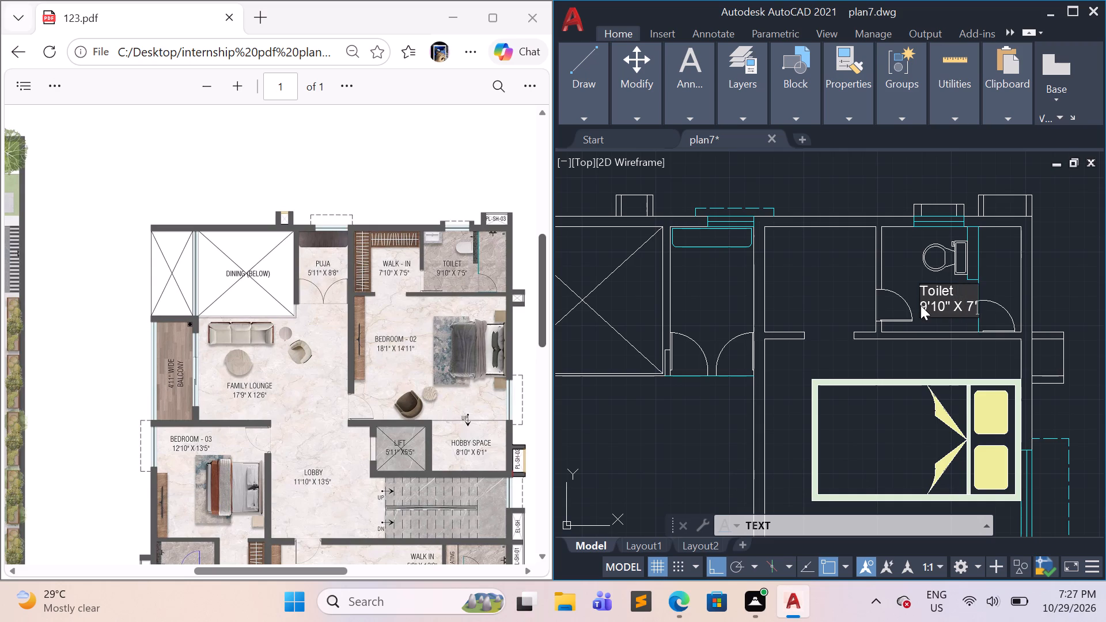
pyautogui.press('5')
pyautogui.hotkey('shift', '"')
pyautogui.press('Return')
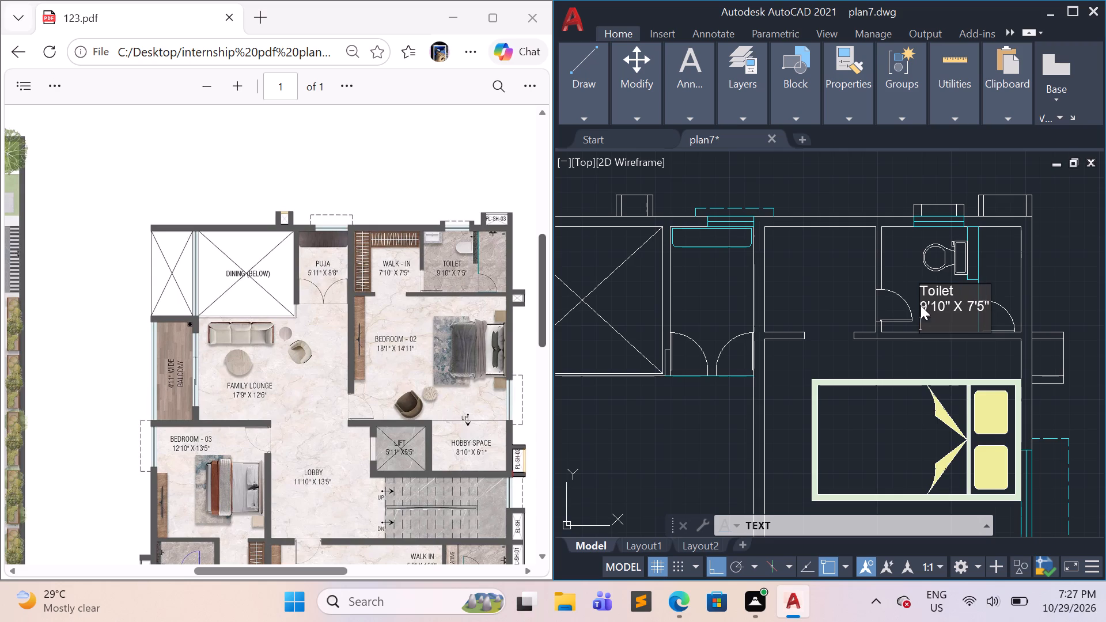
pyautogui.press('Return')
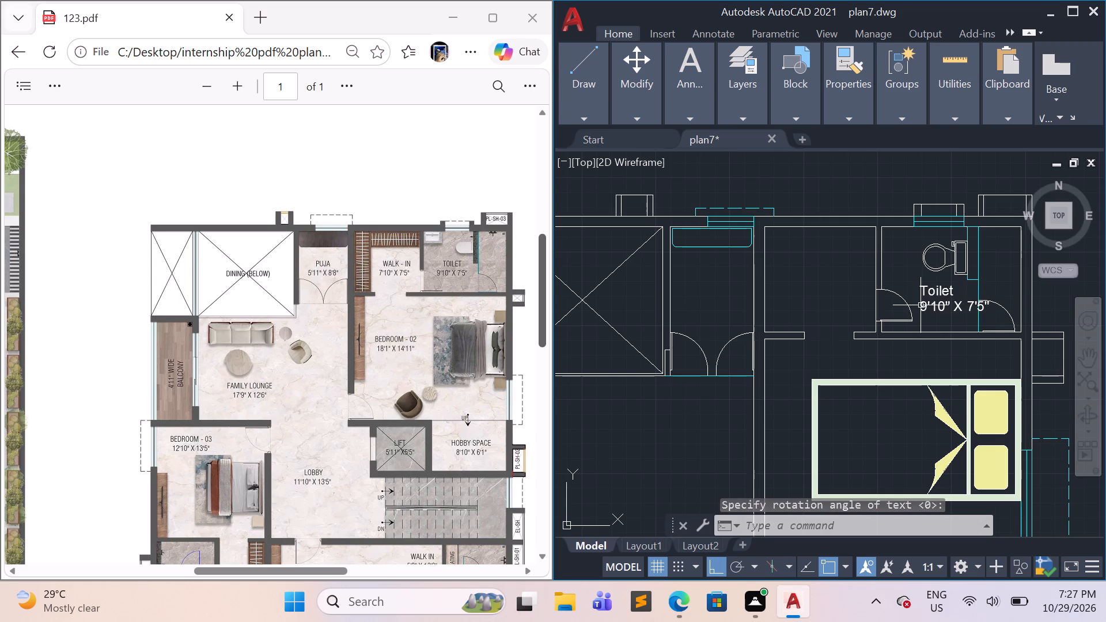
# Scale both lines of the Toilet label down slightly about their lower-left end so they fit west of the cyan partition.
pyautogui.click(958, 317)
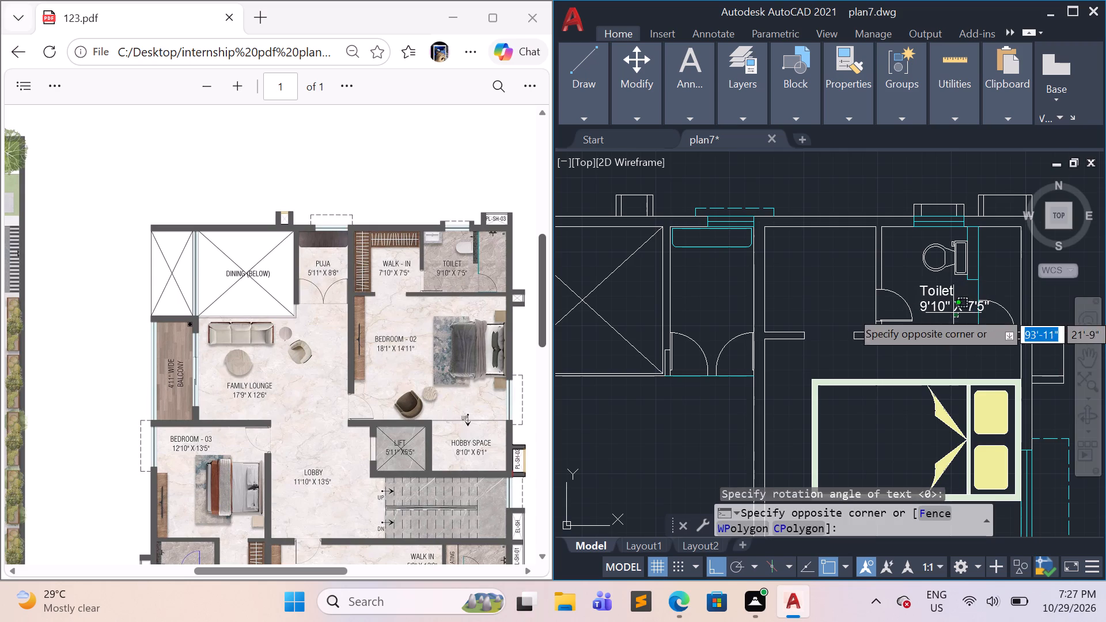
pyautogui.click(918, 287)
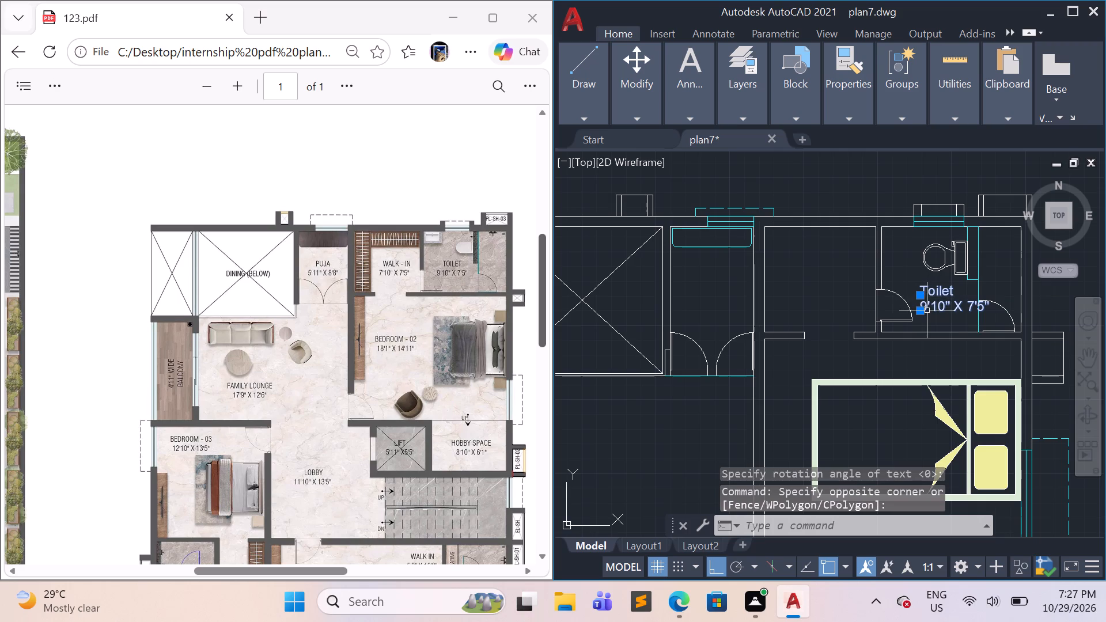
pyautogui.write('sc')
pyautogui.press('Return')
pyautogui.click(923, 316)
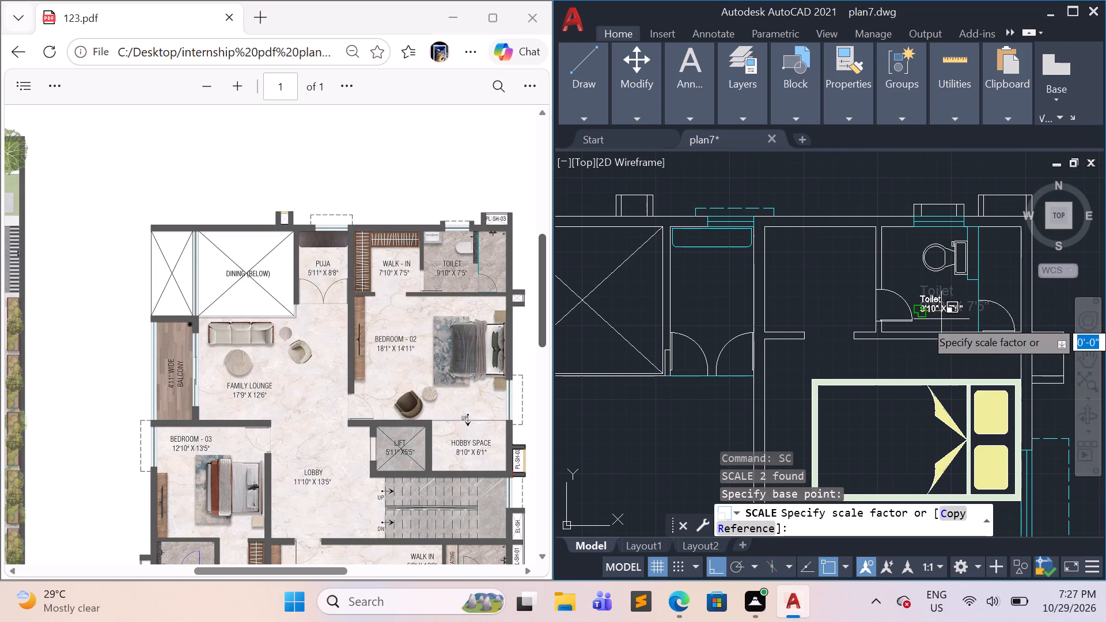
pyautogui.click(948, 321)
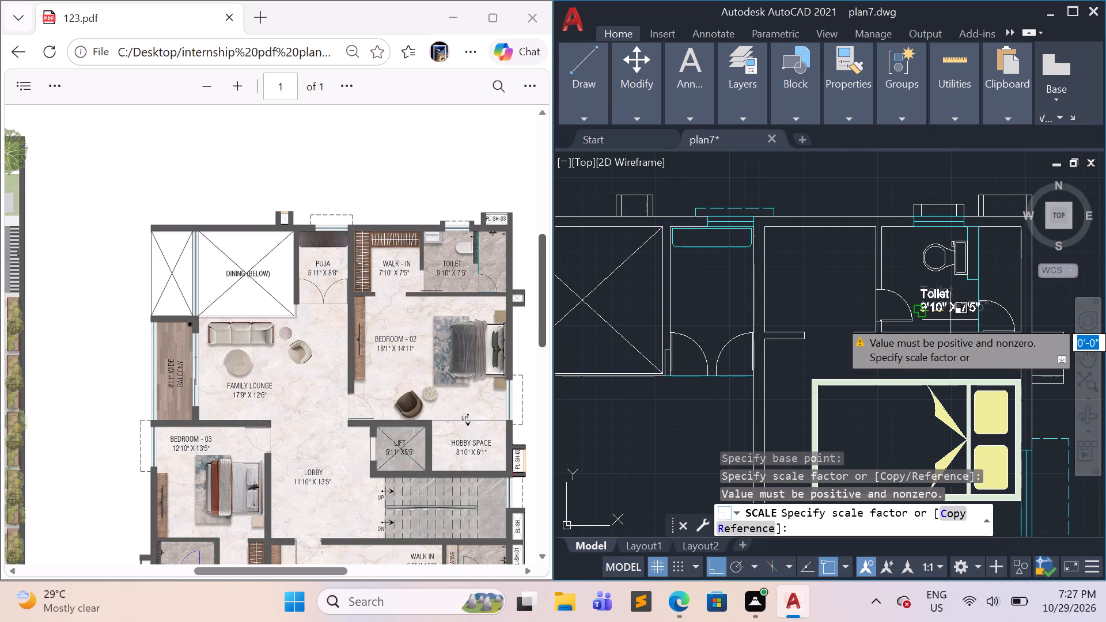
pyautogui.moveTo(949, 324); pyautogui.dragTo(866, 322, button='middle')
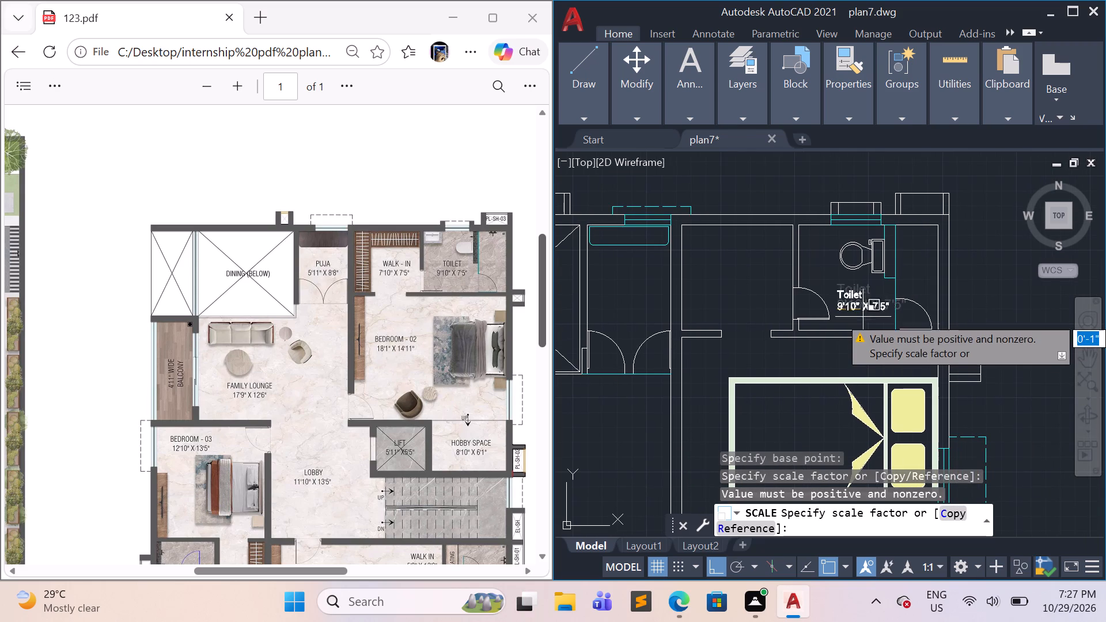
pyautogui.click(864, 318)
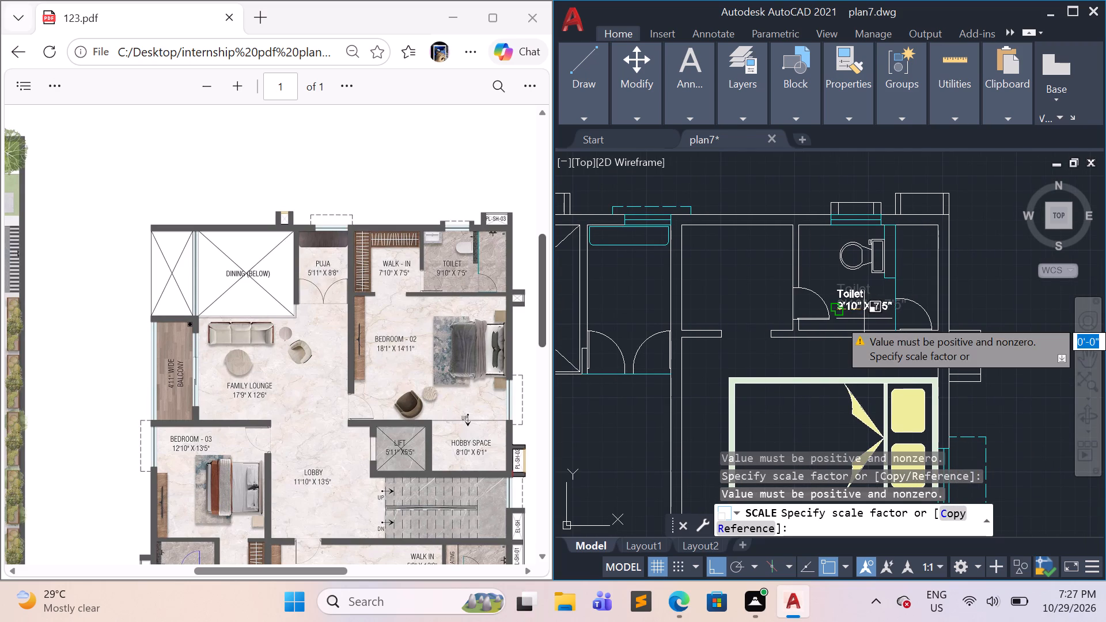
pyautogui.click(864, 318)
pyautogui.scroll(3, 864, 318)
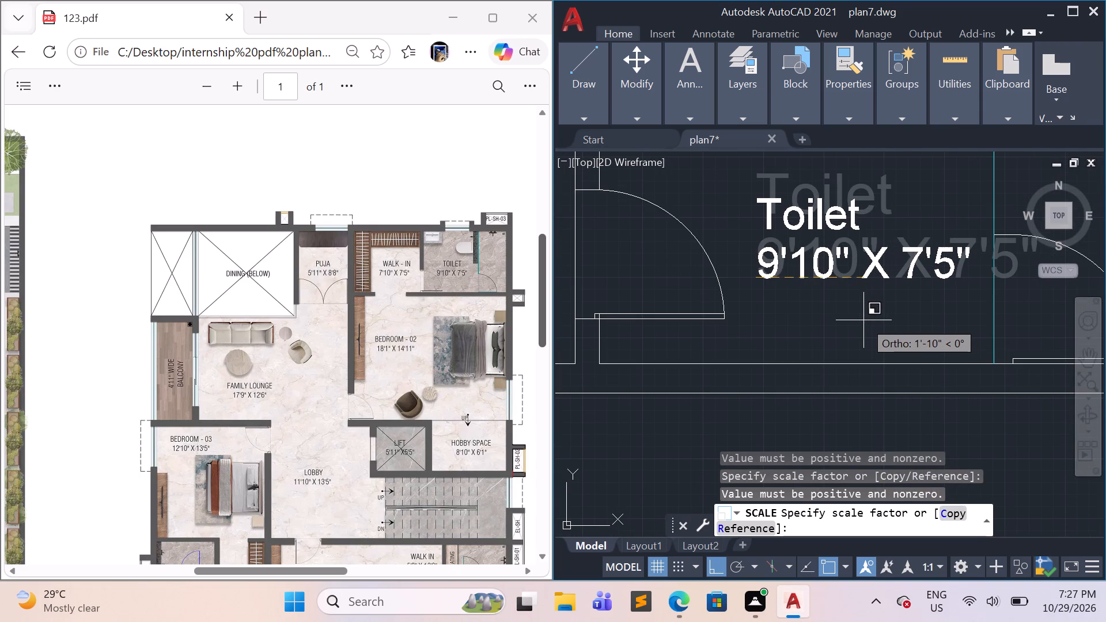
pyautogui.press('F8')
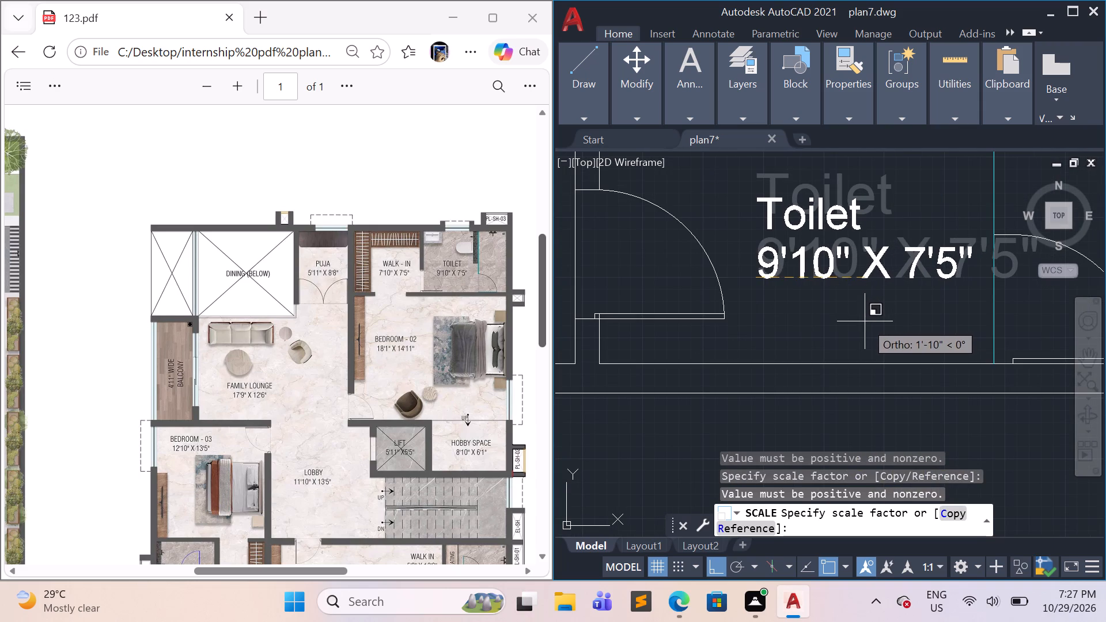
pyautogui.click(865, 321)
# Copy both lines of the Toilet label west into the walk-in (about 8'-9" away), the puja room (about 16'-2" away) and the crossed dining void.
pyautogui.scroll(-2, 871, 318)
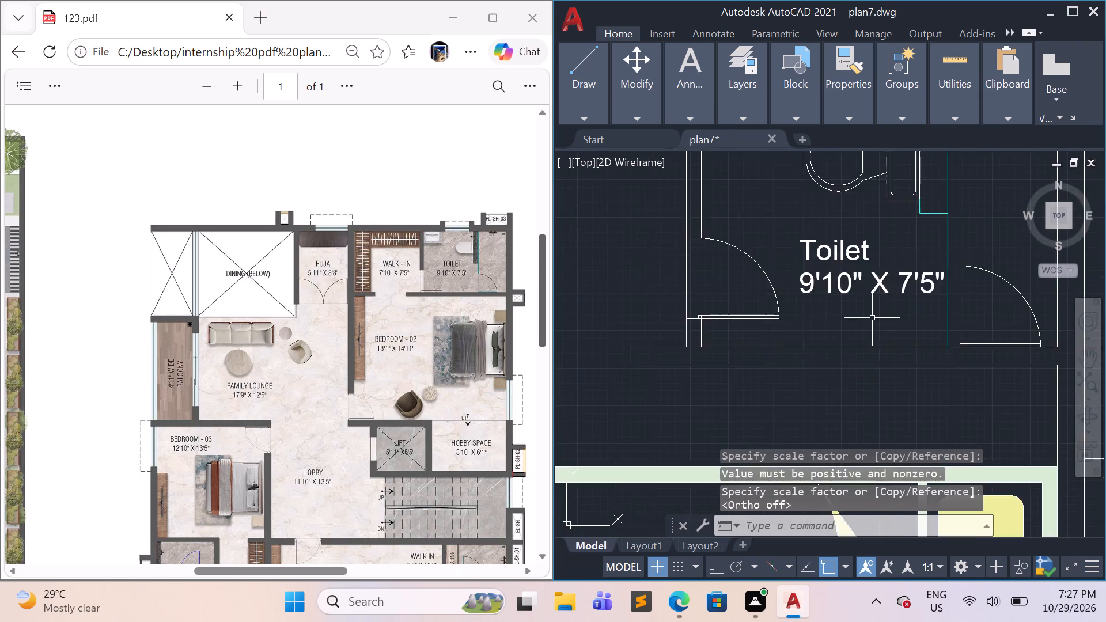
pyautogui.scroll(-1, 868, 324)
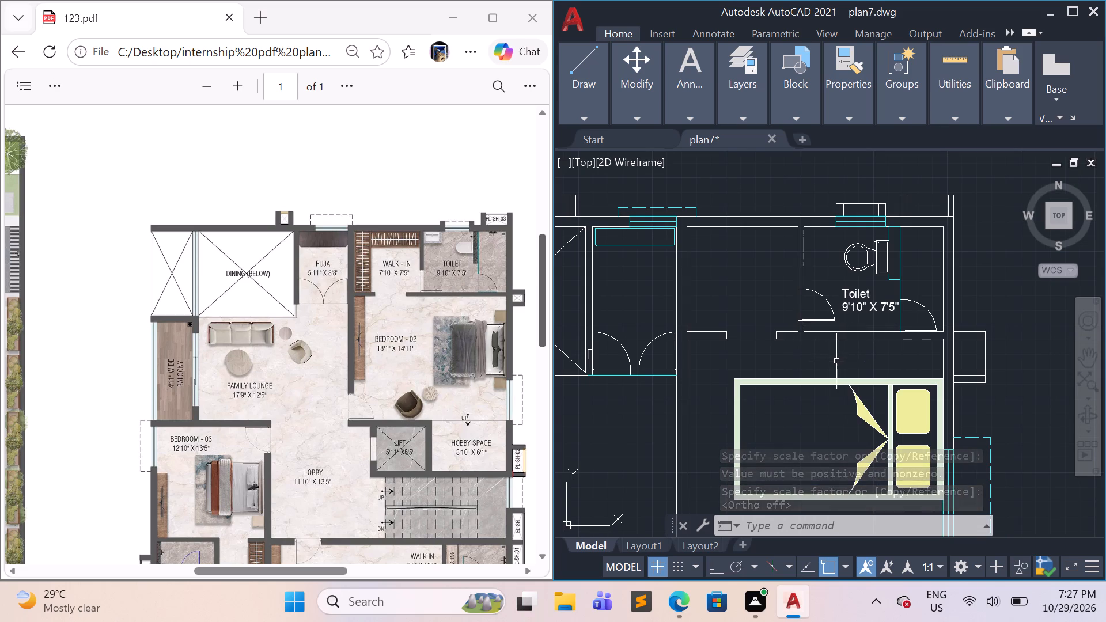
pyautogui.moveTo(835, 366); pyautogui.dragTo(901, 359, button='middle')
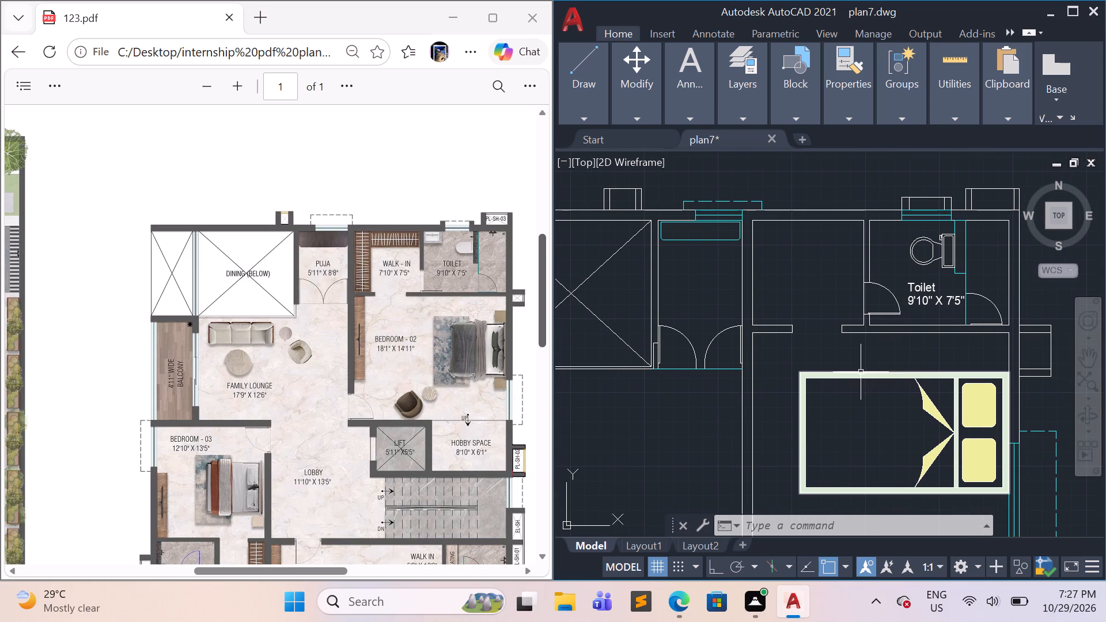
pyautogui.click(926, 302)
pyautogui.click(921, 290)
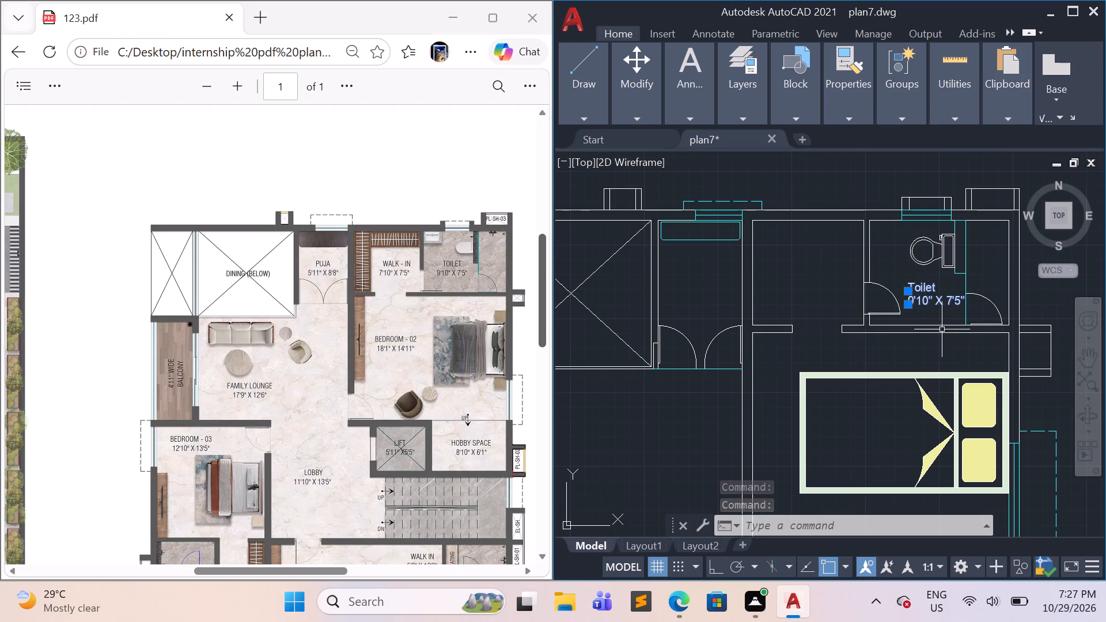
pyautogui.write('co')
pyautogui.press('Return')
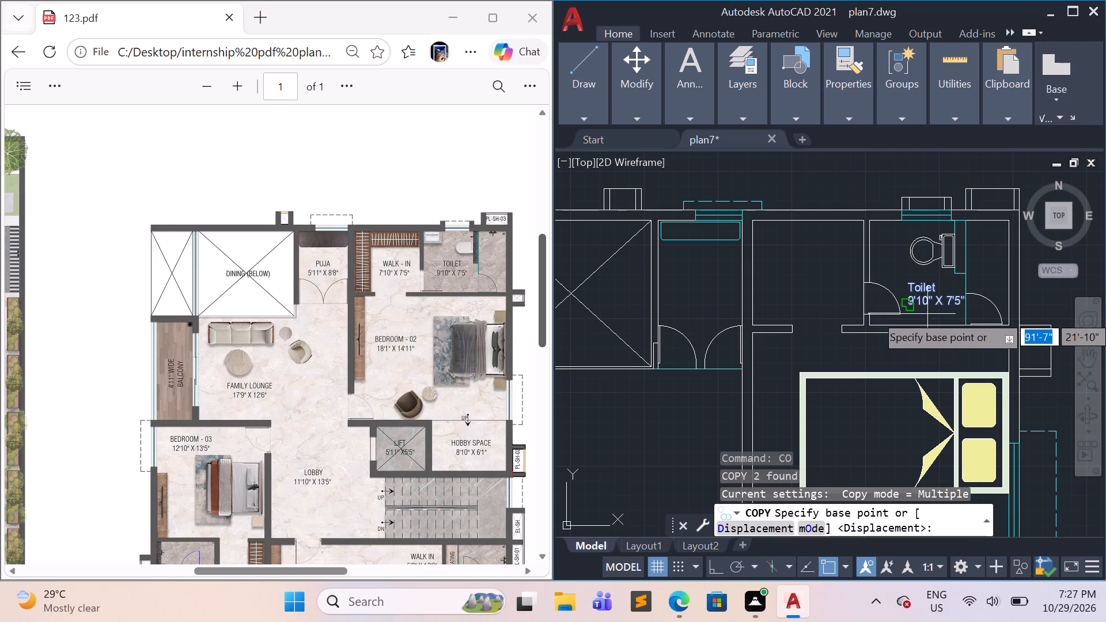
pyautogui.click(912, 304)
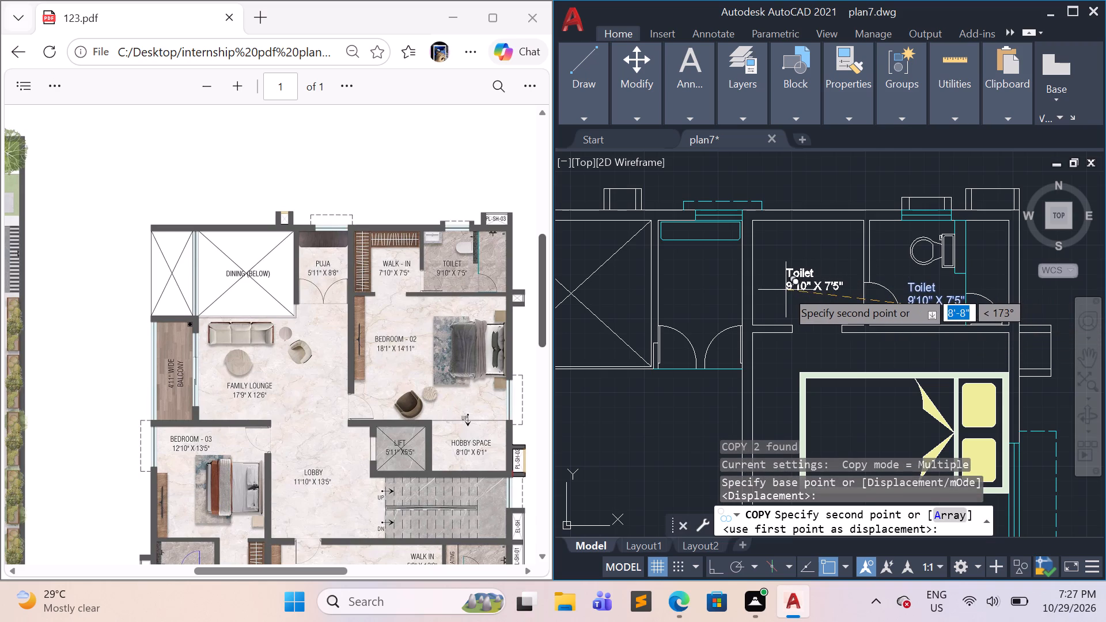
pyautogui.press('F8')
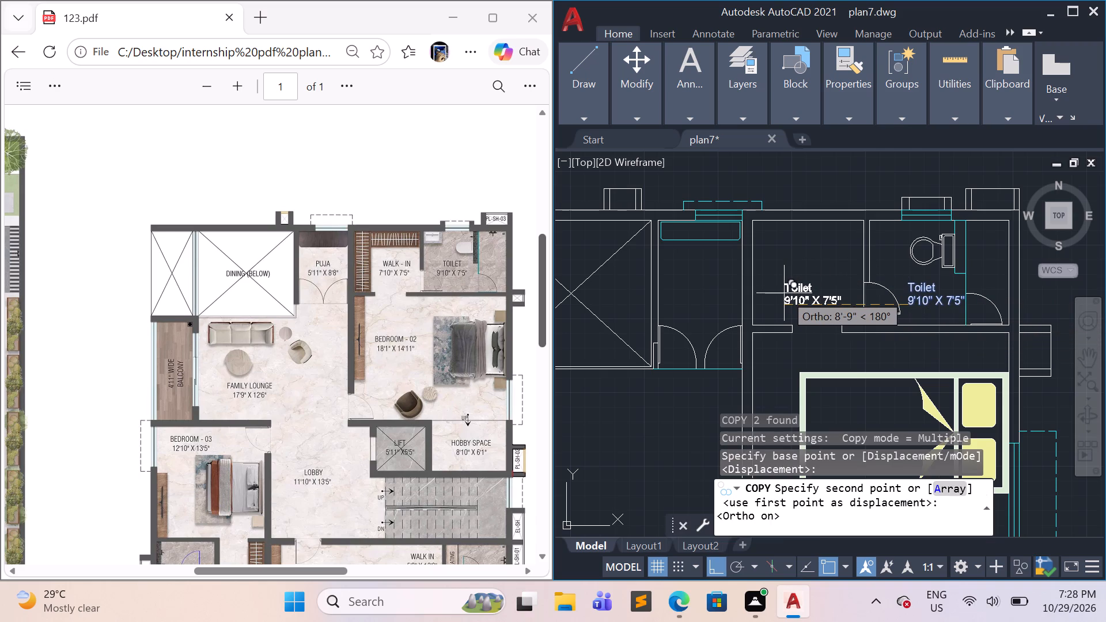
pyautogui.click(784, 293)
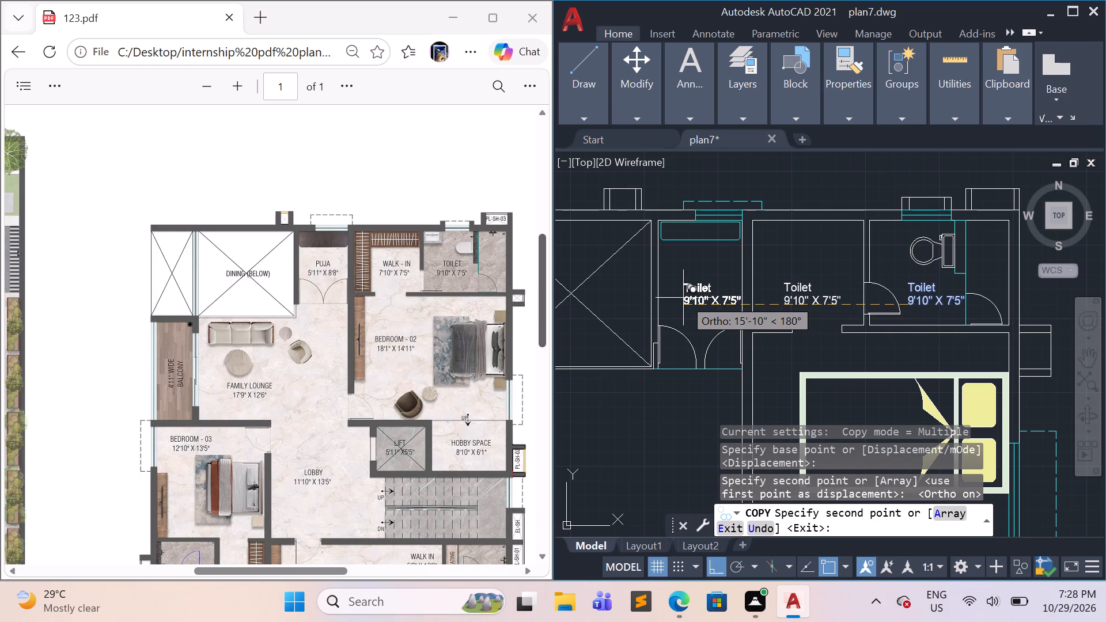
pyautogui.click(679, 294)
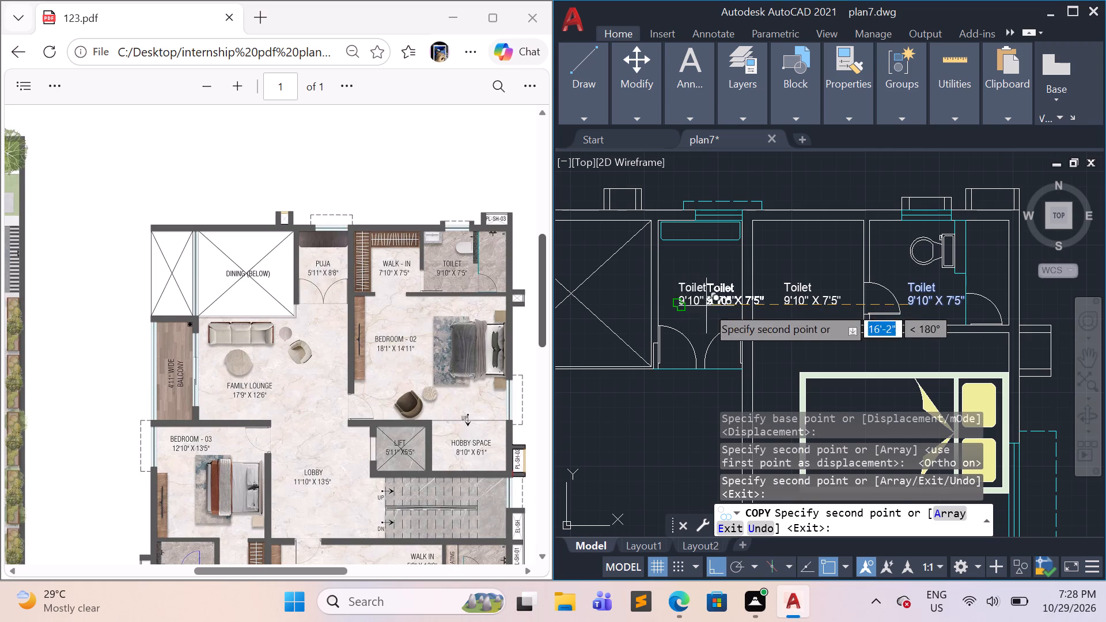
pyautogui.scroll(-4, 706, 306)
pyautogui.scroll(3, 673, 314)
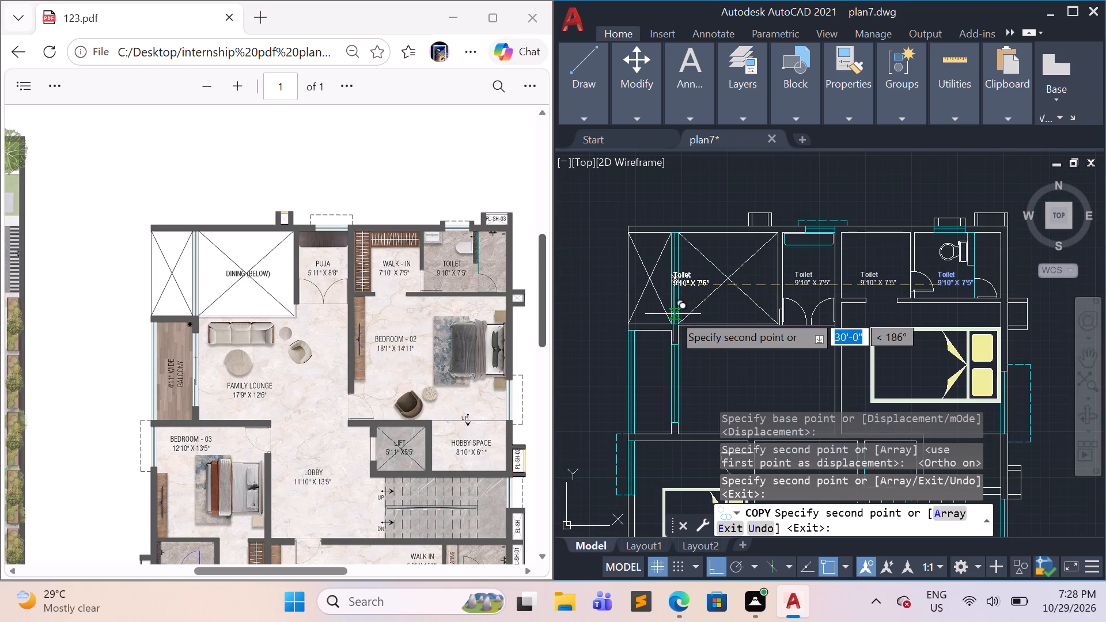
pyautogui.click(705, 293)
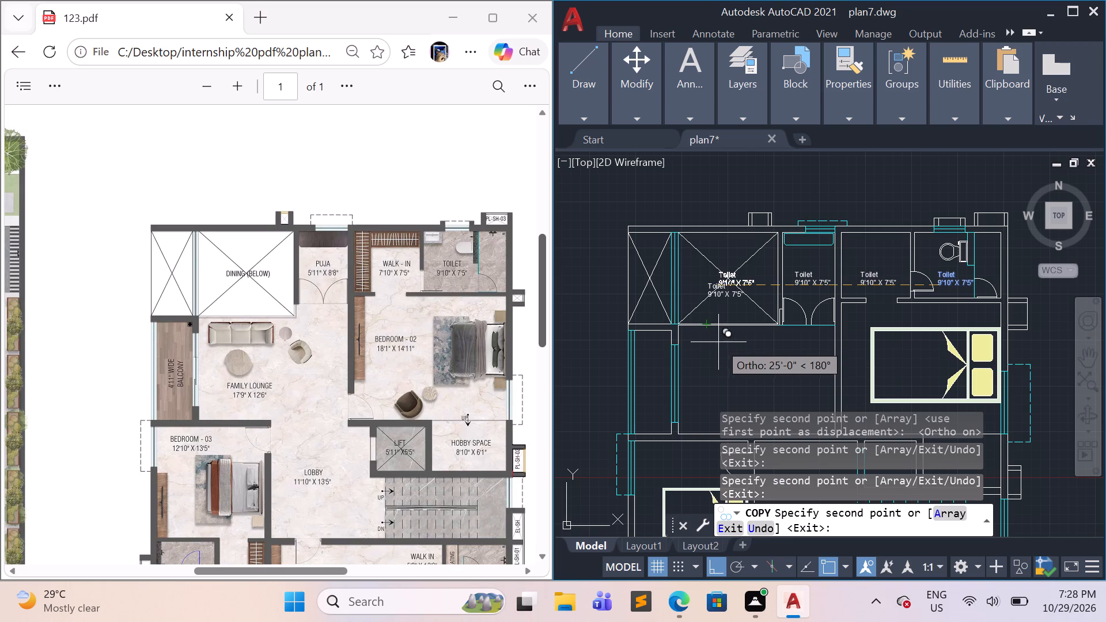
pyautogui.press('Escape')
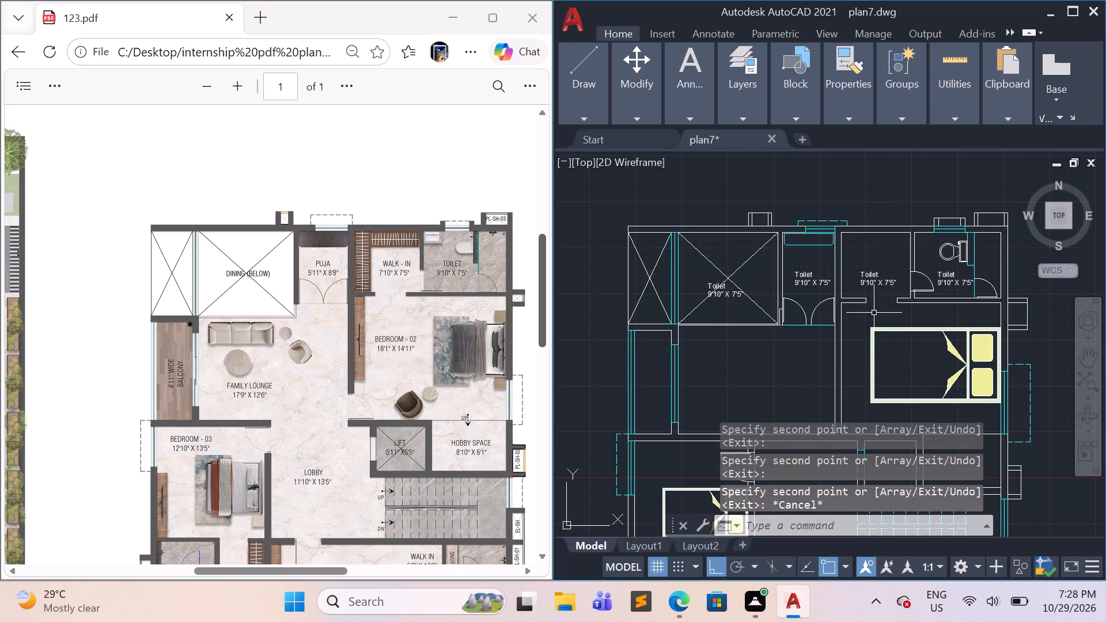
# Change the name line of the copied label in the walk-in room to "Walk -In".
pyautogui.scroll(1, 881, 318)
pyautogui.moveTo(879, 318); pyautogui.dragTo(842, 384, button='middle')
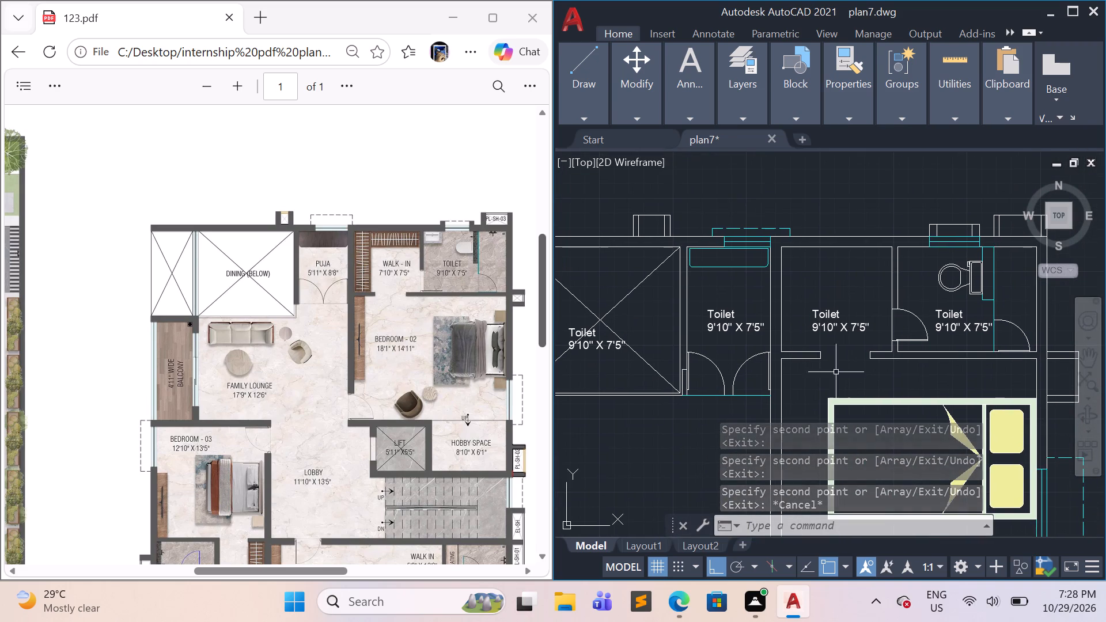
pyautogui.doubleClick(835, 313)
pyautogui.press('BackSpace')
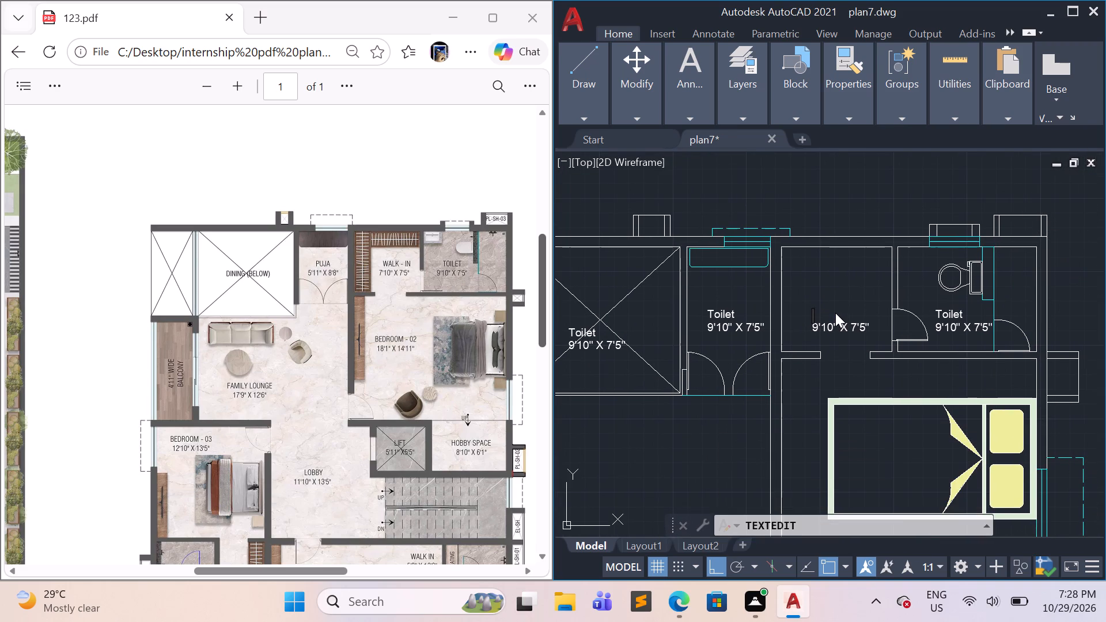
pyautogui.hotkey('shift', 'w')
pyautogui.press('a')
pyautogui.write('lk')
pyautogui.press('space')
pyautogui.press('-')
pyautogui.write('II')
pyautogui.hotkey('shift', 'BackSpace')
pyautogui.hotkey('shift', 'n')
pyautogui.press('BackSpace')
pyautogui.press('n')
pyautogui.click(837, 337)
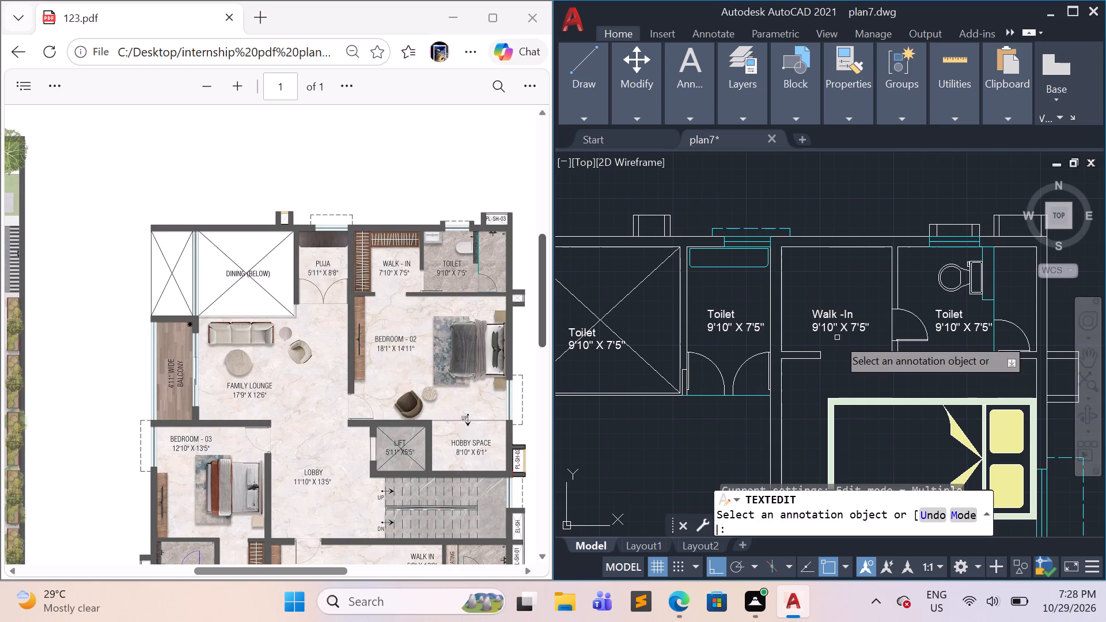
# Change the size line of the walk-in label to 7'10" X 7'5".
pyautogui.doubleClick(821, 329)
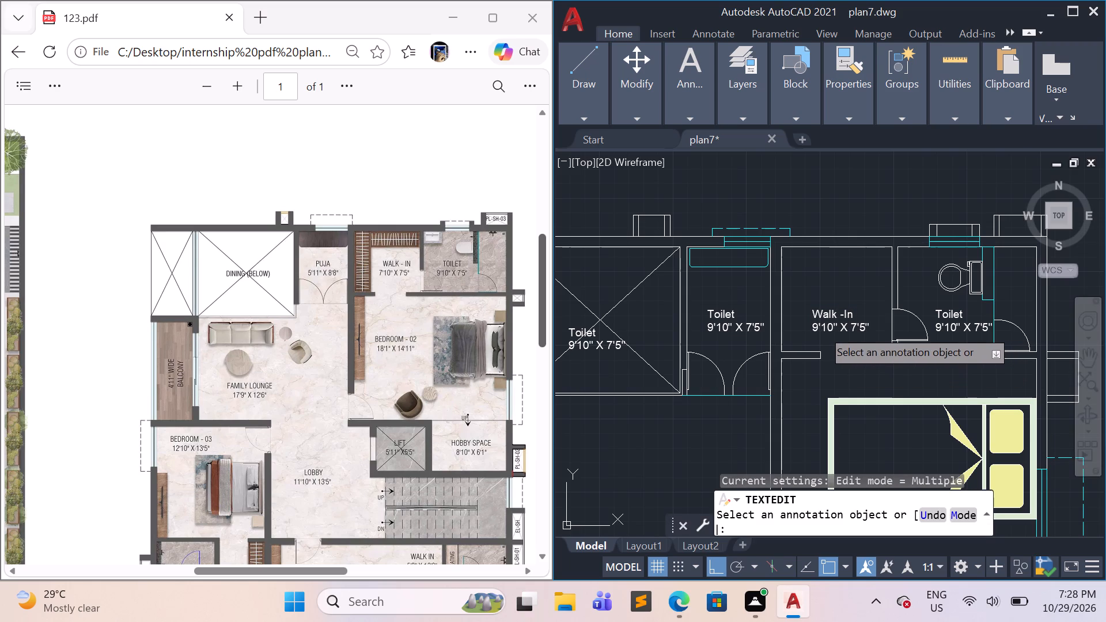
pyautogui.click(814, 325)
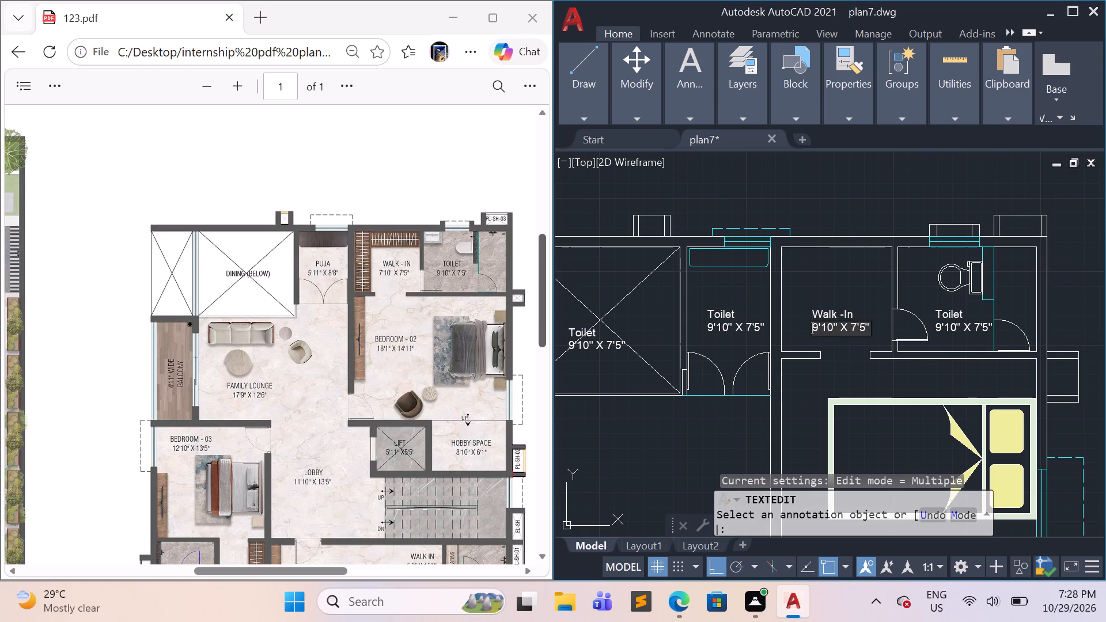
pyautogui.press('BackSpace')
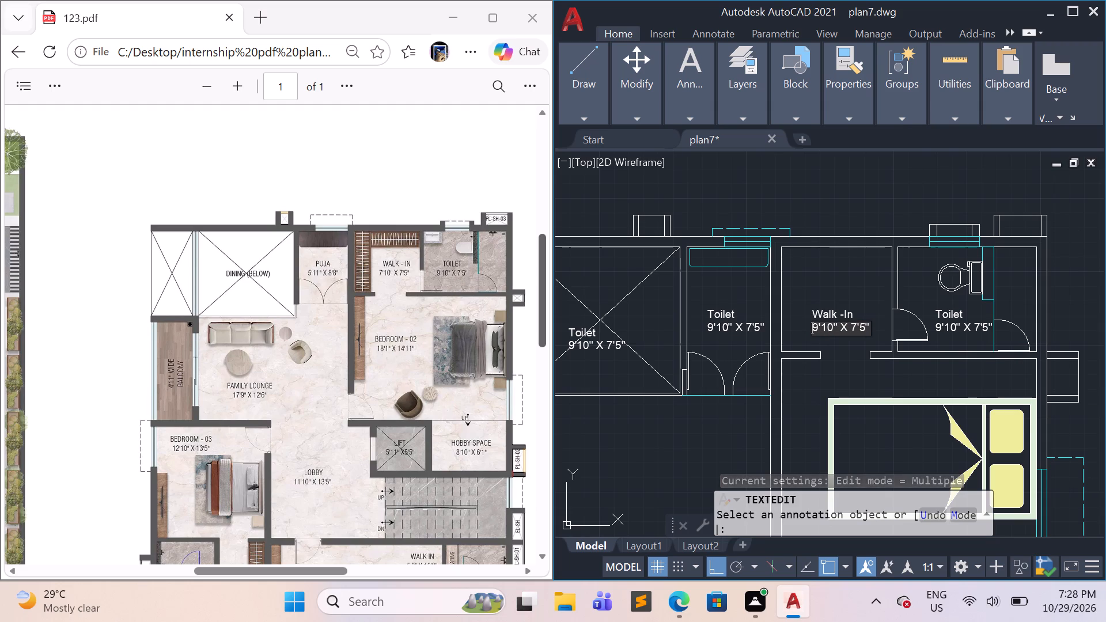
pyautogui.press('Right')
pyautogui.press('\\')
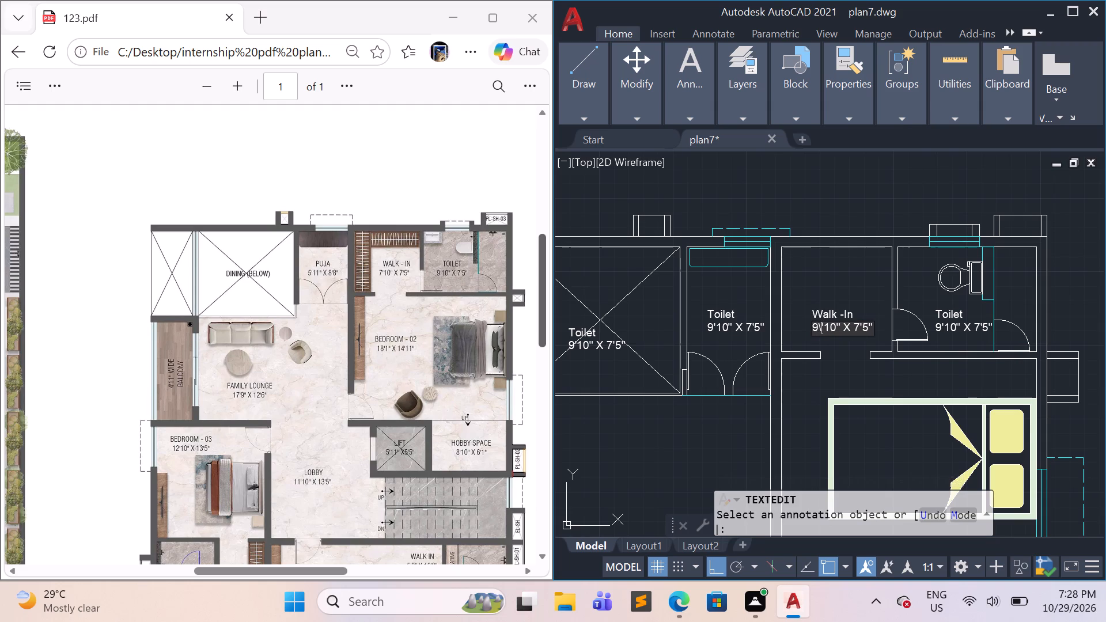
pyautogui.press('BackSpace')
pyautogui.press('BackSpace')
pyautogui.press('7')
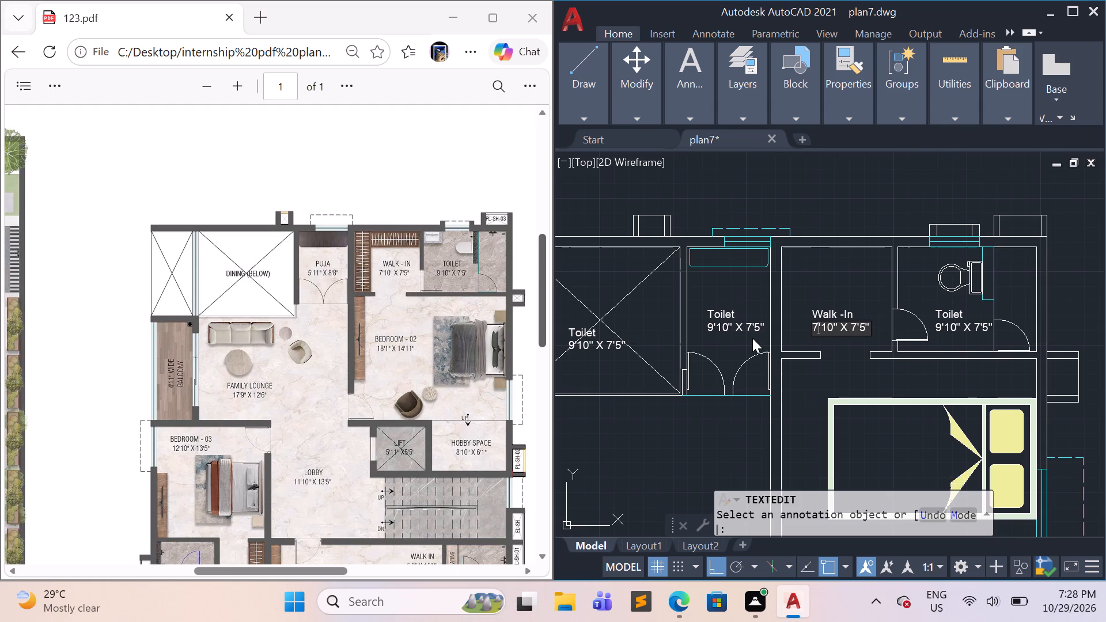
pyautogui.click(749, 339)
# Change the name line of the copied label in the puja room to "Pujaa".
pyautogui.doubleClick(725, 313)
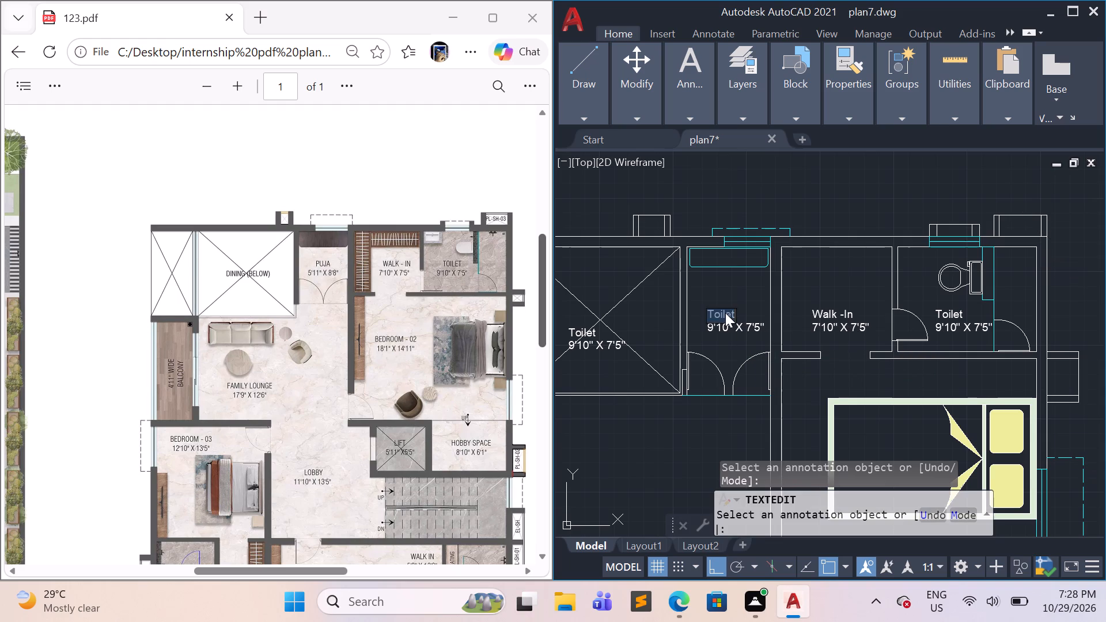
pyautogui.press('BackSpace')
pyautogui.write('Pula')
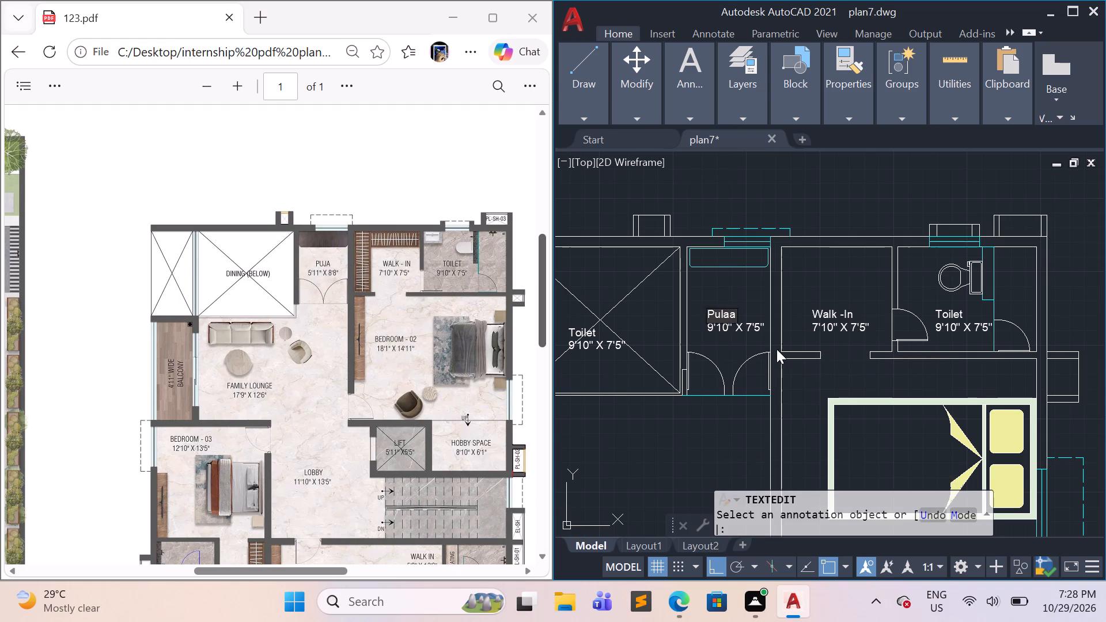
pyautogui.press('BackSpace')
pyautogui.press('BackSpace')
pyautogui.press('BackSpace')
pyautogui.write('jaa')
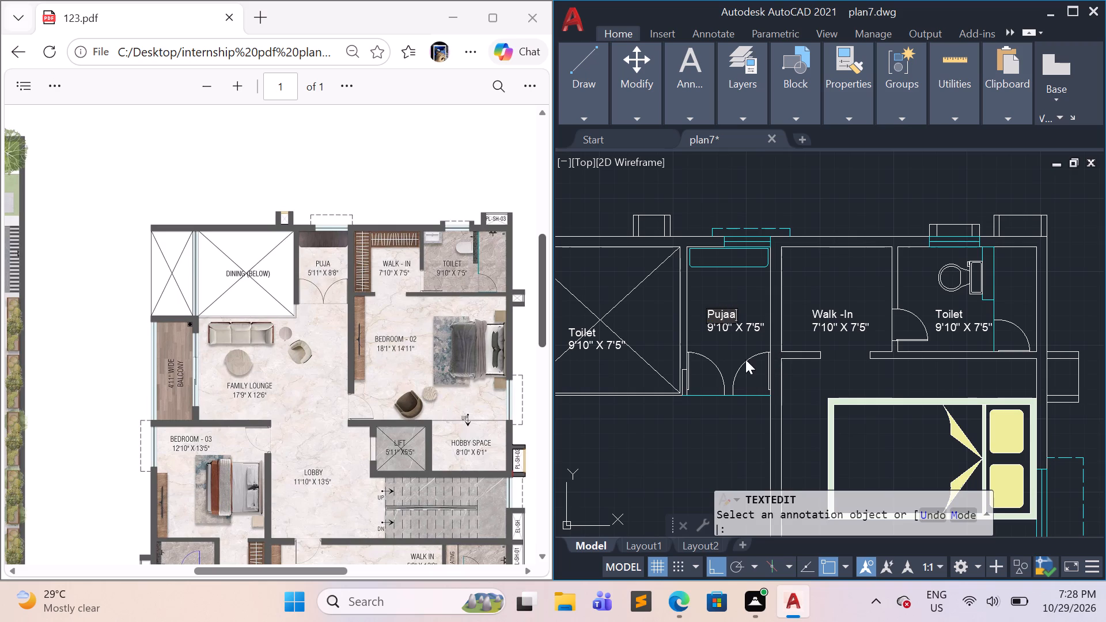
pyautogui.click(730, 343)
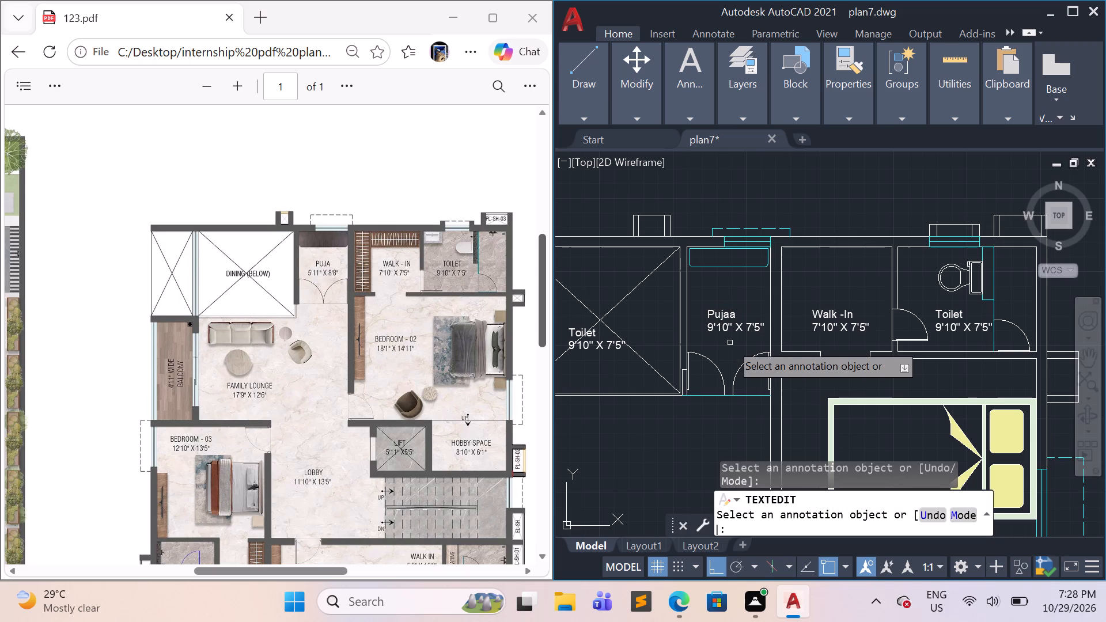
# Change the size line of the puja room label to 5'11" X 8'8".
pyautogui.doubleClick(749, 329)
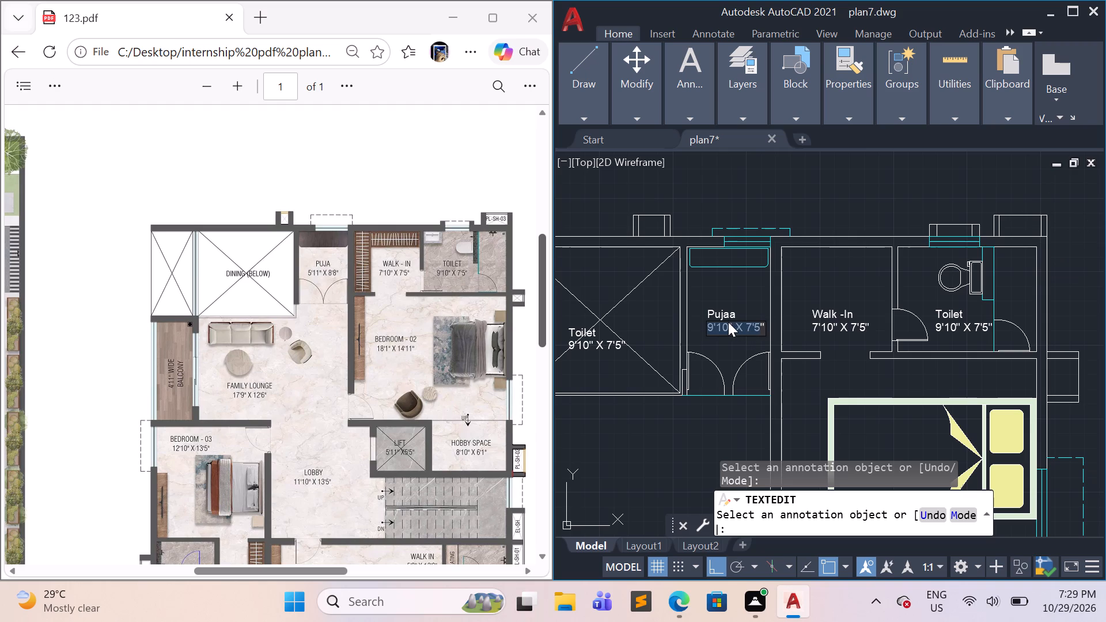
pyautogui.click(713, 326)
pyautogui.press('BackSpace')
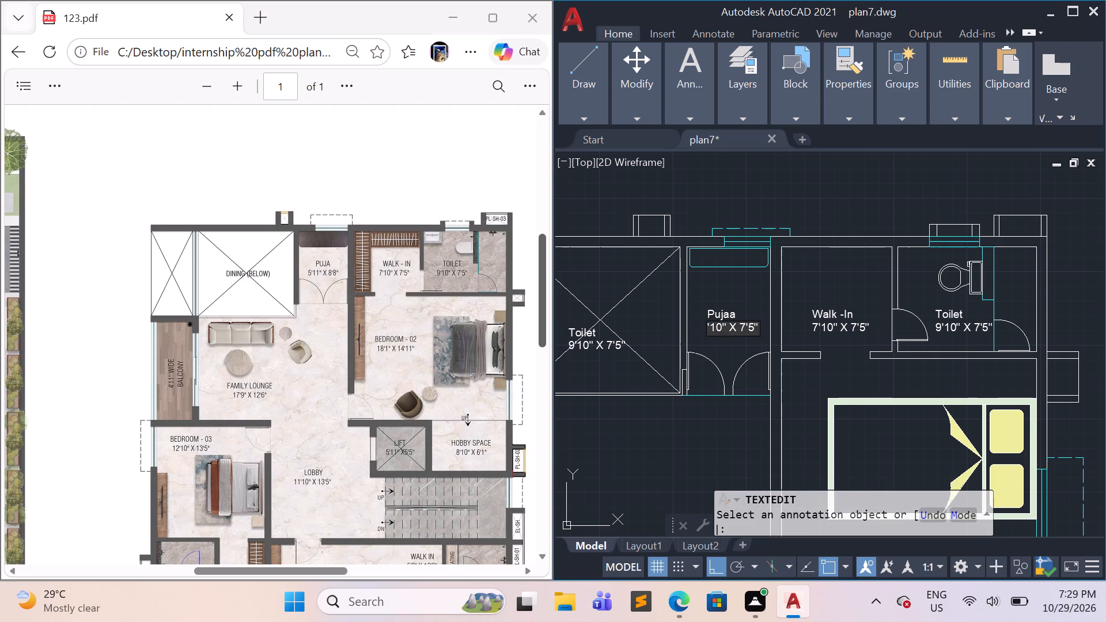
pyautogui.press('5')
pyautogui.press('Right')
pyautogui.press('Right')
pyautogui.press('Right')
pyautogui.press('Right')
pyautogui.press('Left')
pyautogui.press('BackSpace')
pyautogui.press('1')
pyautogui.press('Right')
pyautogui.press('Right')
pyautogui.press('Right')
pyautogui.press('Right')
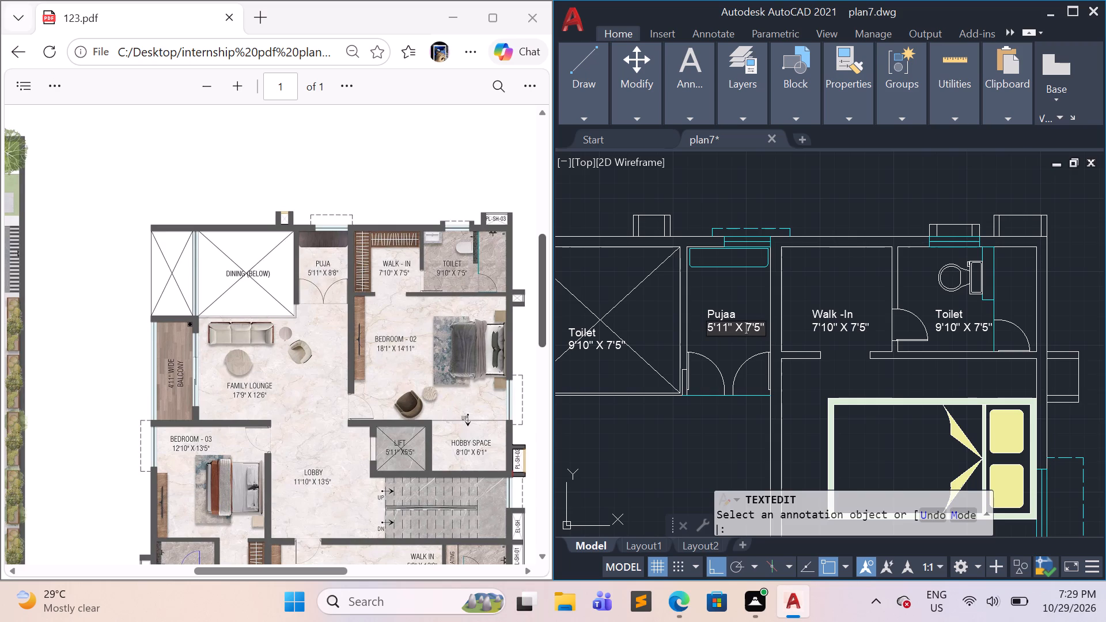
pyautogui.press('Right')
pyautogui.press('Right')
pyautogui.press('Left')
pyautogui.press('BackSpace')
pyautogui.press('8')
pyautogui.press('Right')
pyautogui.press('Right')
pyautogui.press('BackSpace')
pyautogui.press('8')
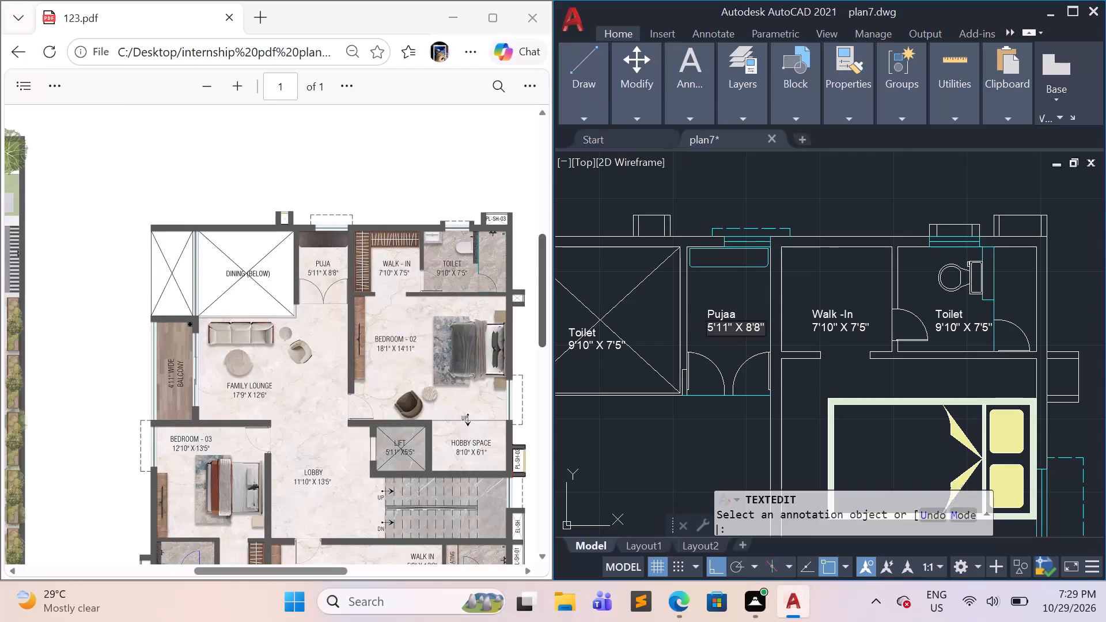
pyautogui.click(709, 405)
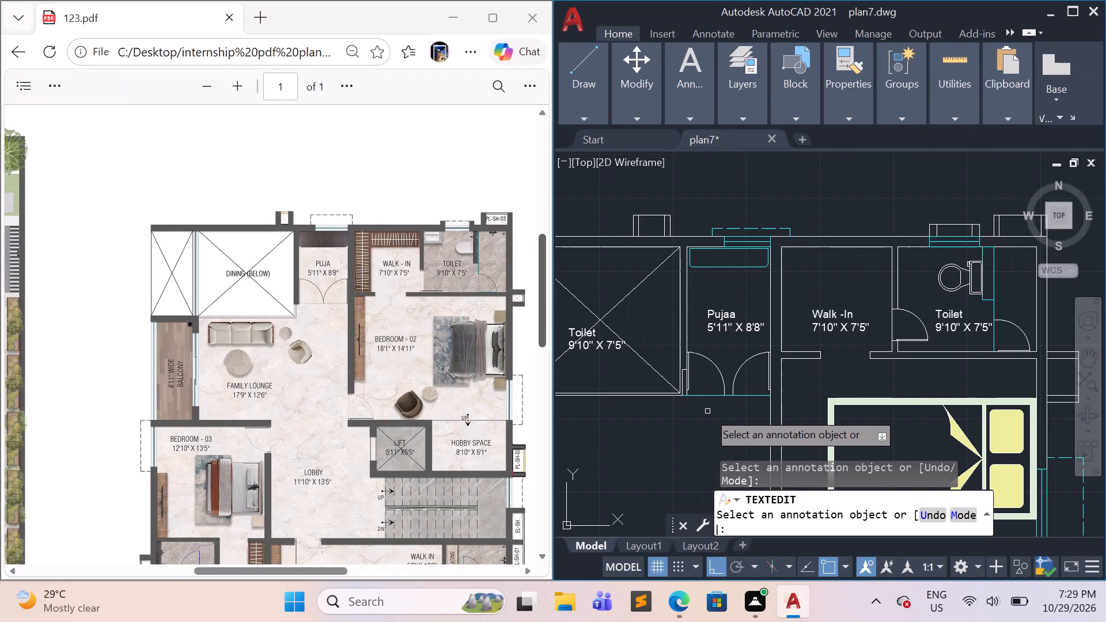
# Change the name line of the copied Toilet label in the crossed dining void to "Dinning".
pyautogui.moveTo(672, 437); pyautogui.dragTo(791, 438, button='middle')
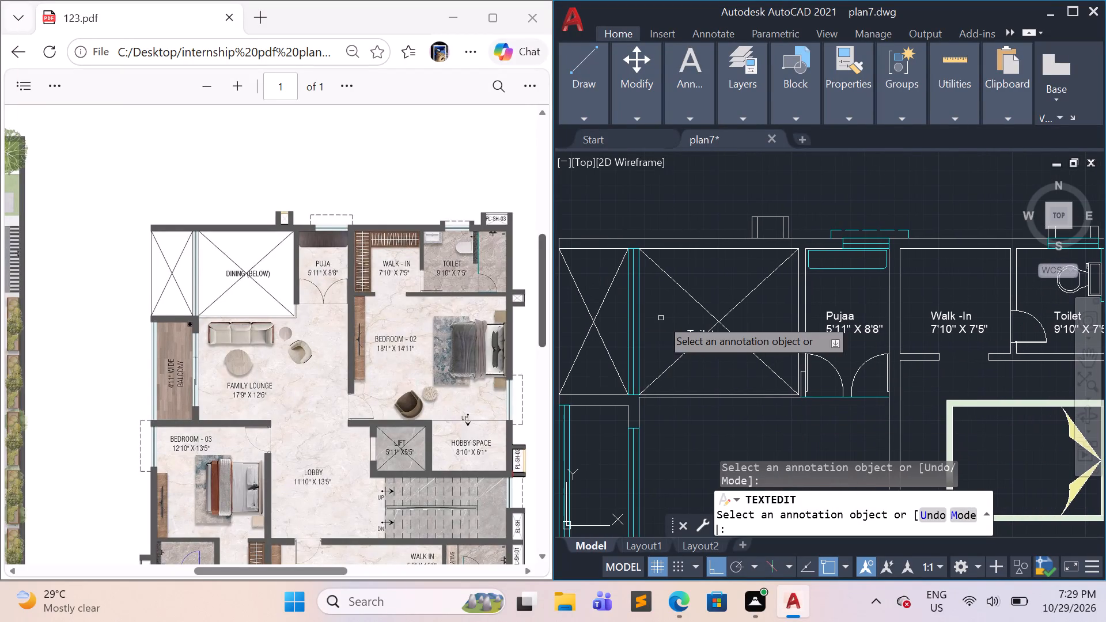
pyautogui.doubleClick(696, 333)
pyautogui.press('BackSpace')
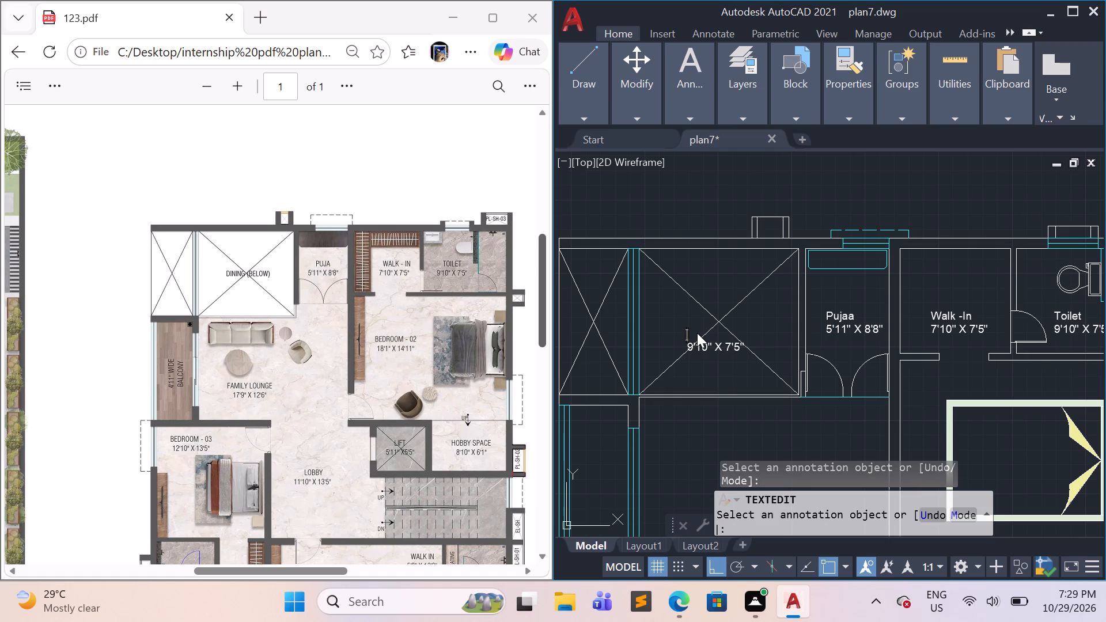
pyautogui.write('Dini')
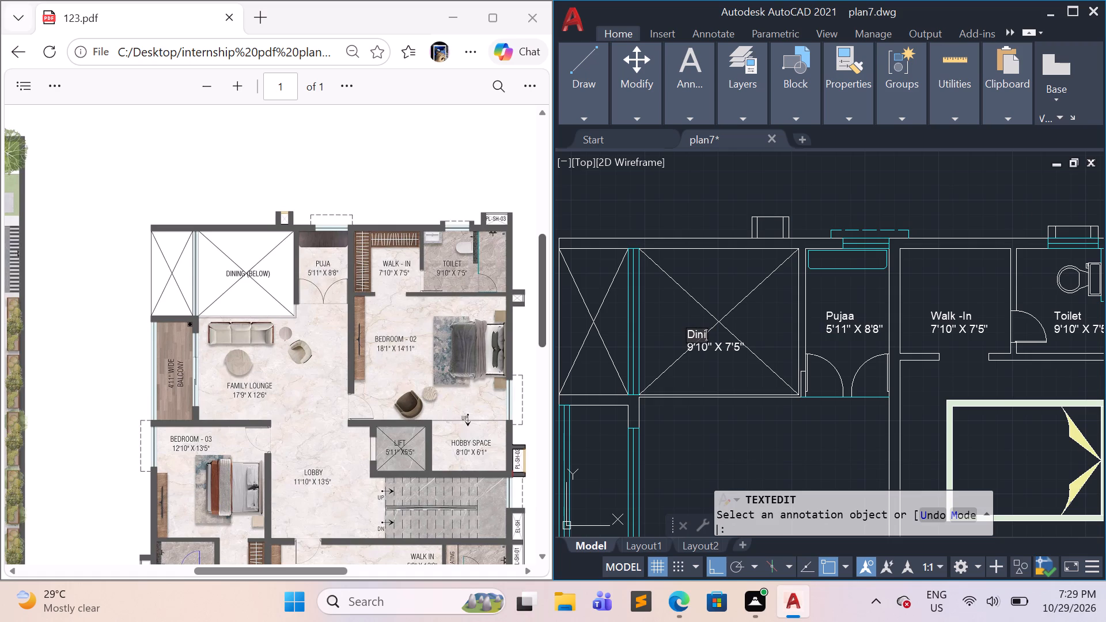
pyautogui.press('BackSpace')
pyautogui.press('n')
pyautogui.write('ing')
pyautogui.click(700, 362)
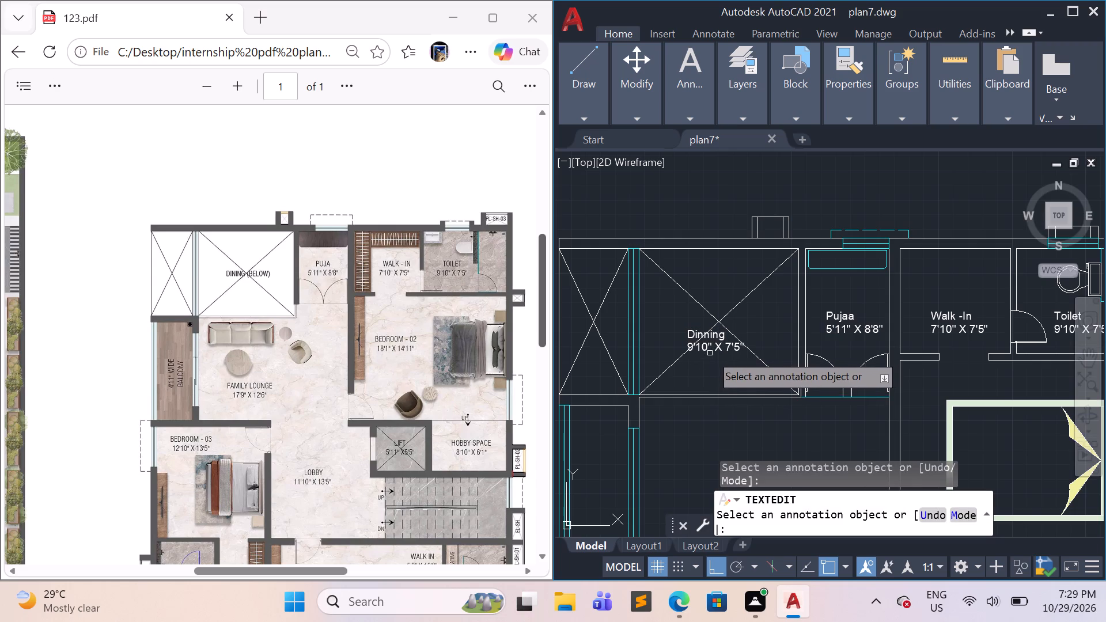
# Delete the size line beneath the Dinning label in the crossed void.
pyautogui.click(710, 347)
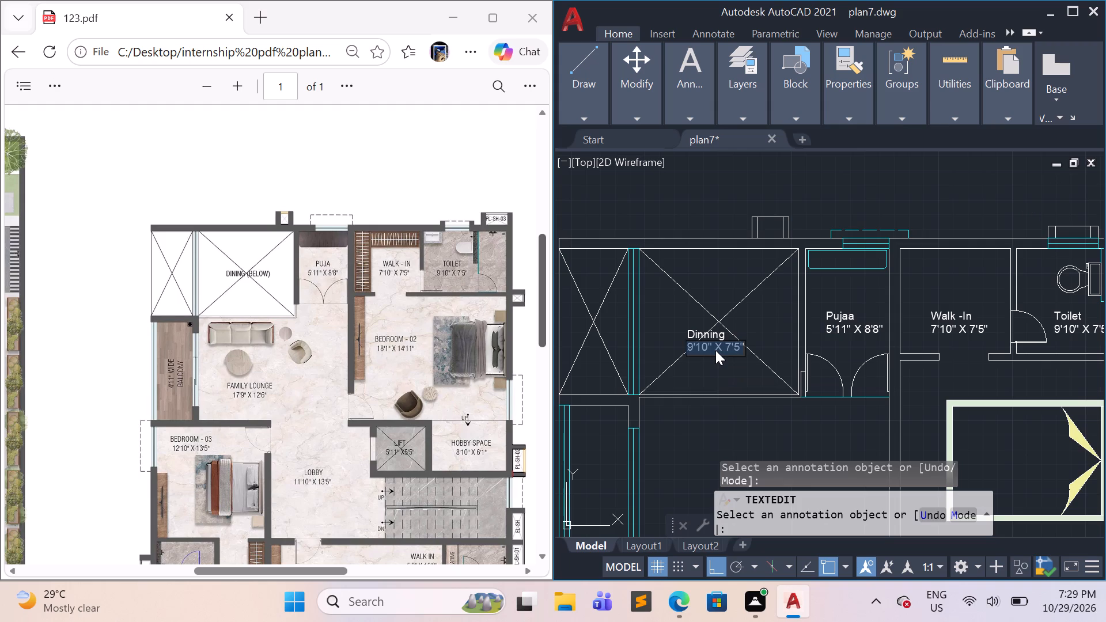
pyautogui.press('Escape')
pyautogui.click(730, 349)
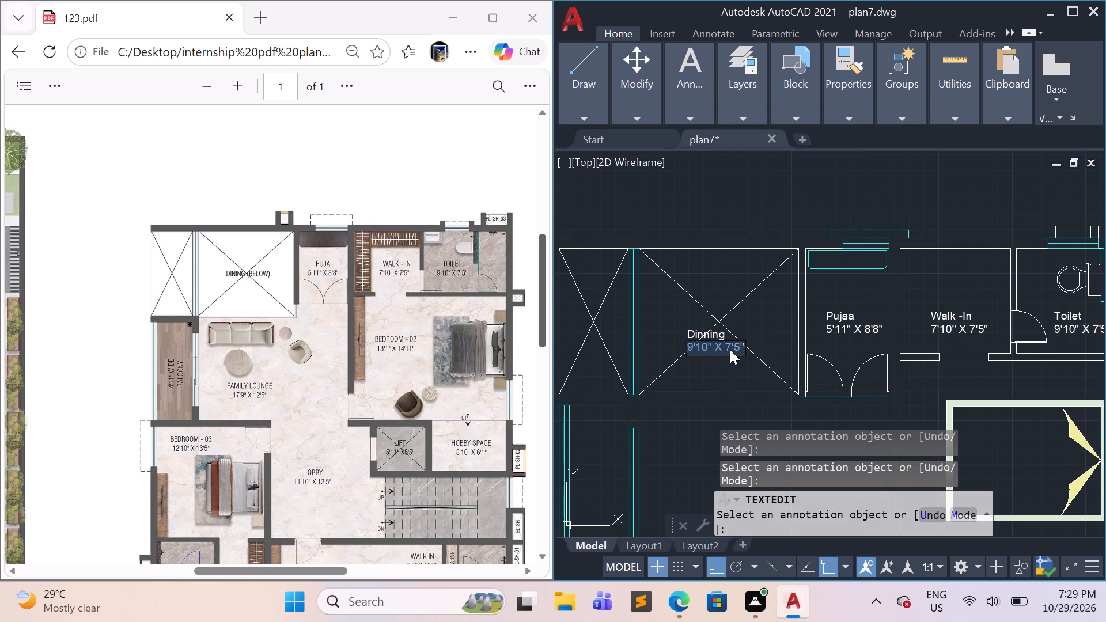
pyautogui.press('e')
pyautogui.press('Return')
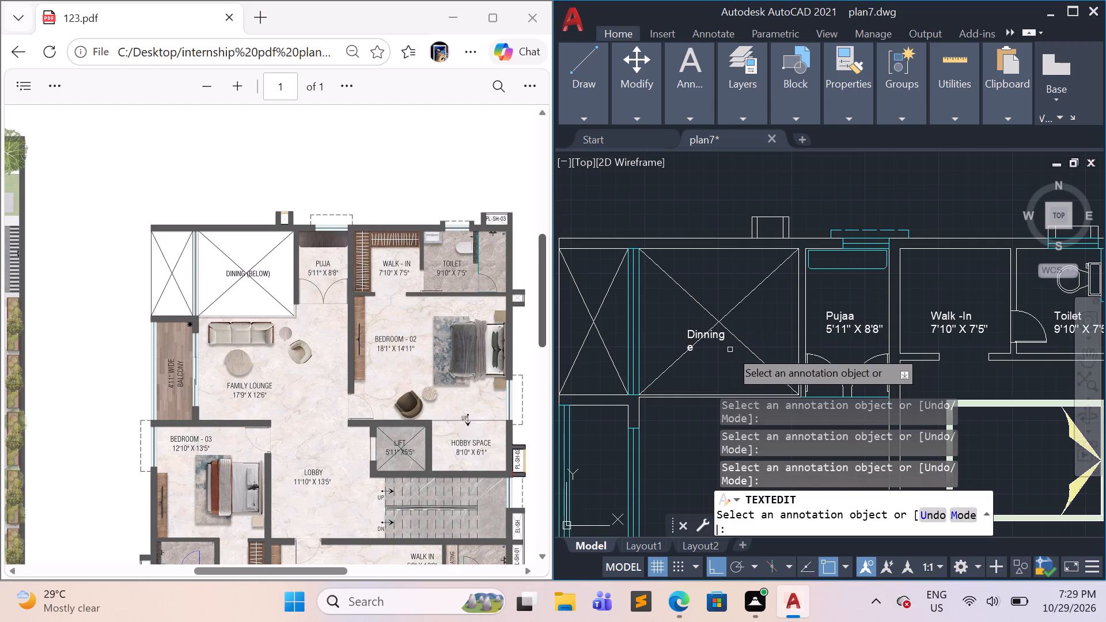
pyautogui.press('Escape')
pyautogui.click(691, 349)
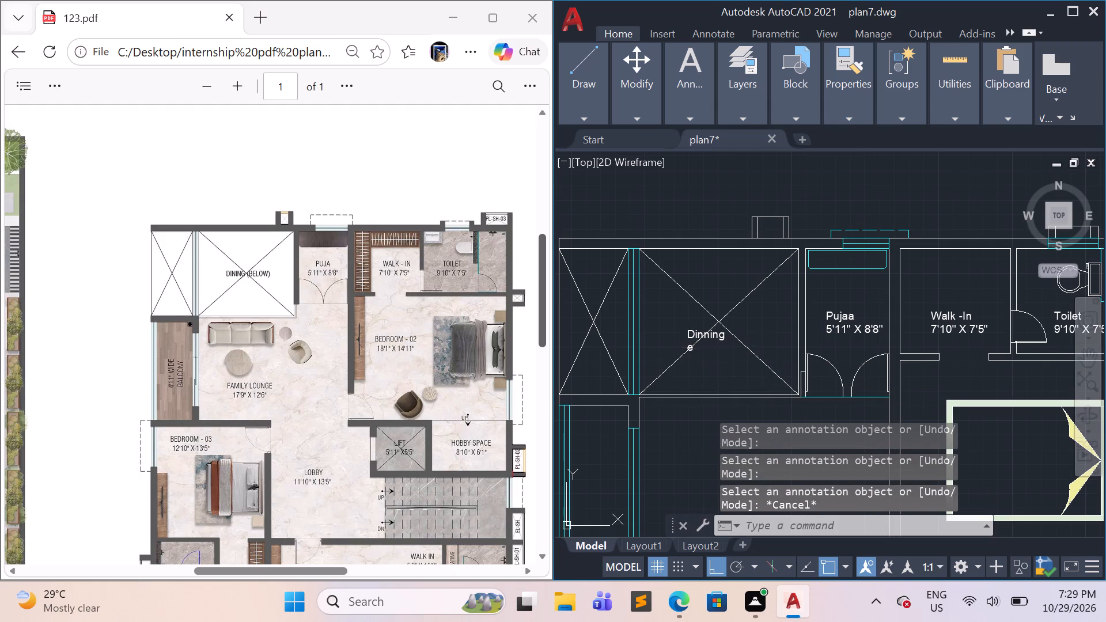
pyautogui.press('e')
pyautogui.press('Return')
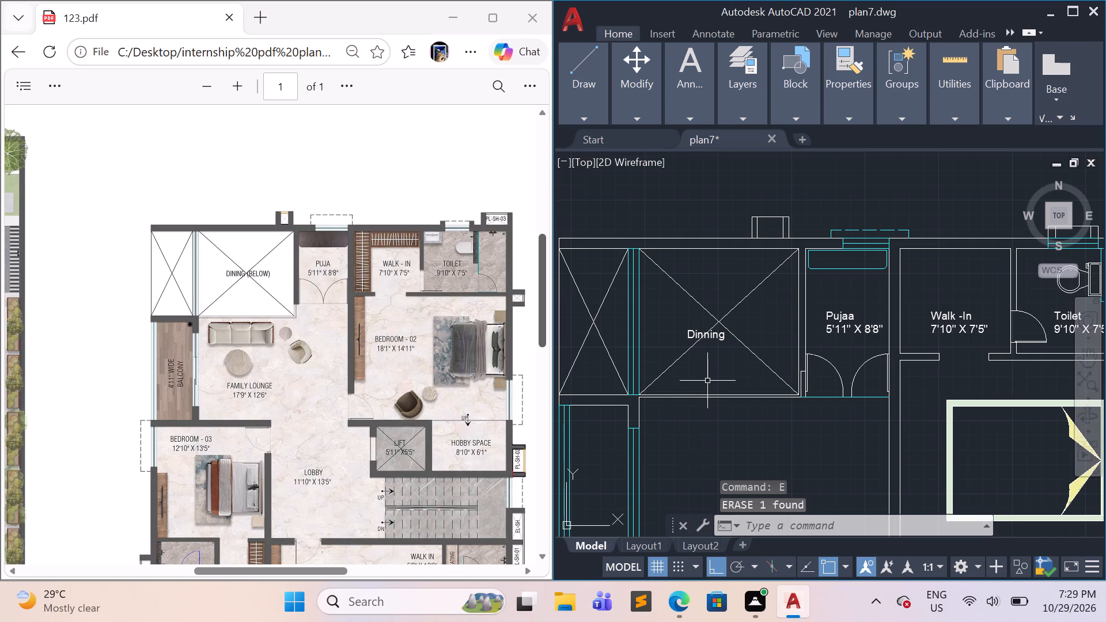
# Scale the Dinning label up to roughly twice its size, using a base point near its lower-left corner.
pyautogui.click(721, 335)
pyautogui.write('sc')
pyautogui.press('Return')
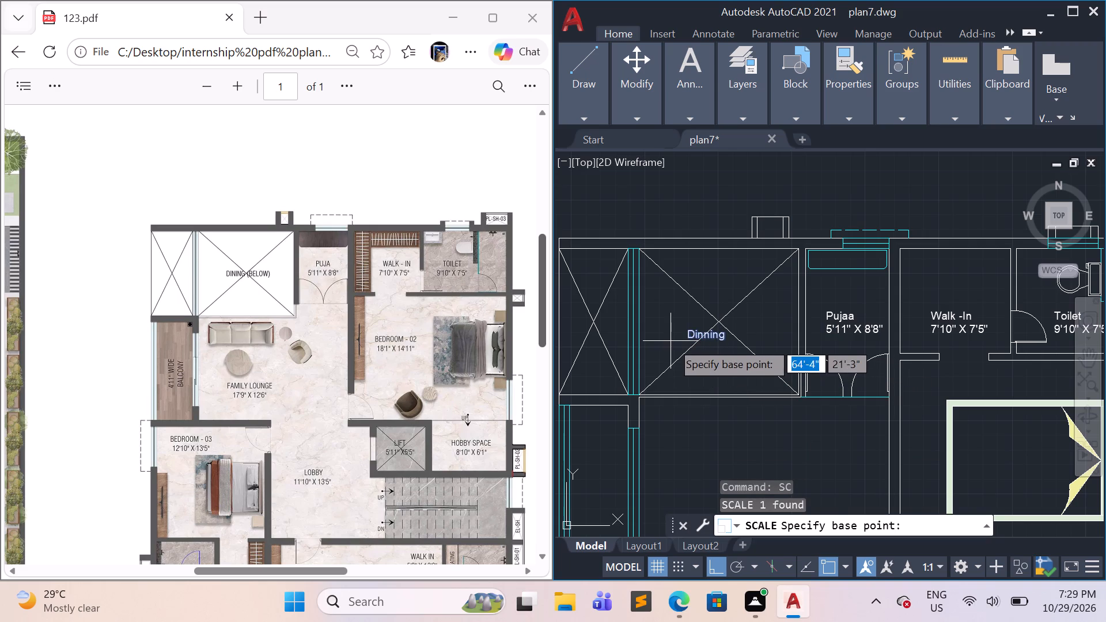
pyautogui.click(681, 346)
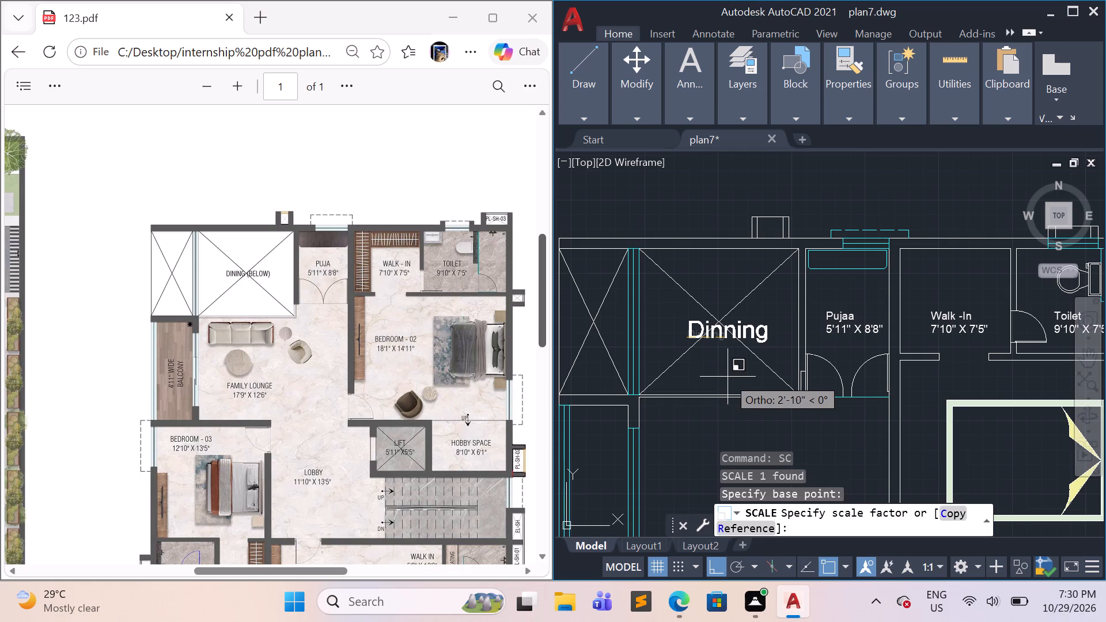
pyautogui.click(728, 376)
pyautogui.click(747, 332)
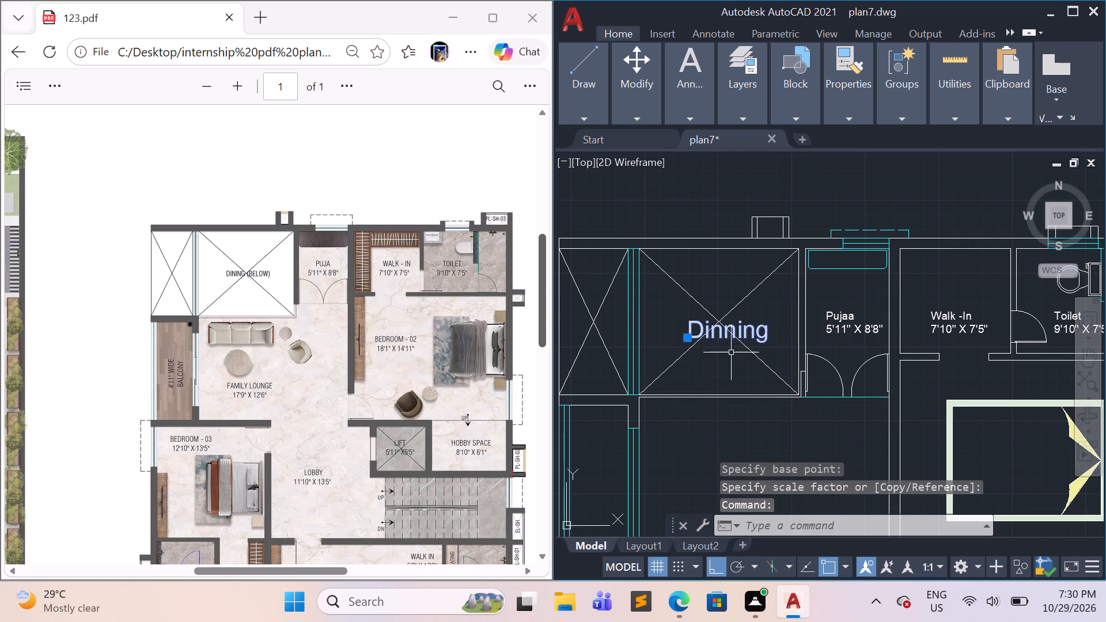
pyautogui.press('Escape')
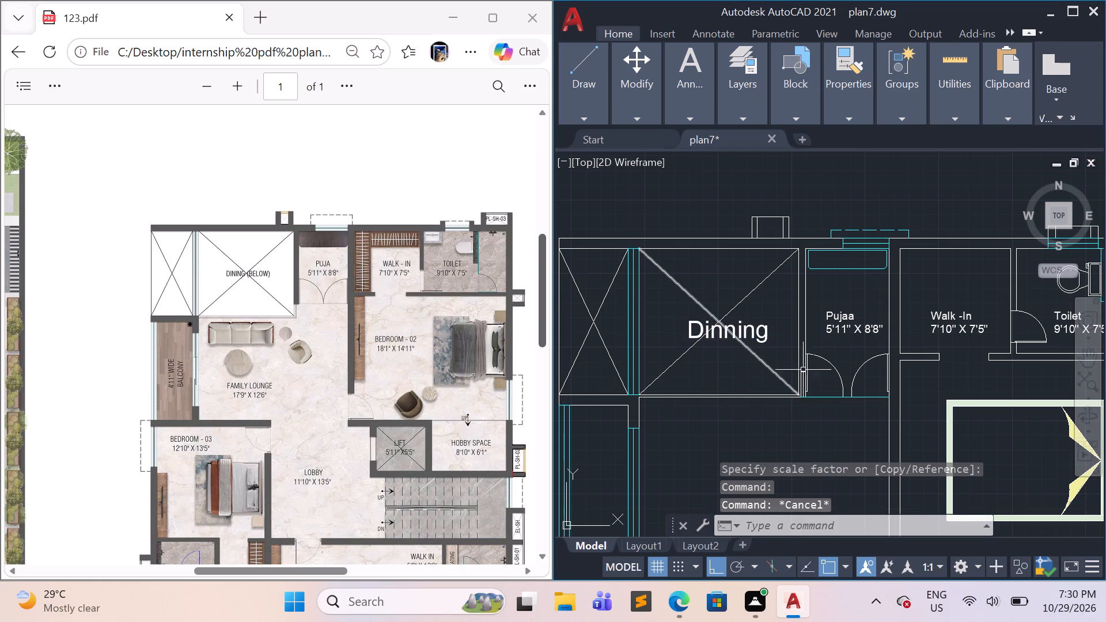
# Scale both lines of the Walk -In label up to about 1.4 times their size from their lower-left corner.
pyautogui.click(985, 341)
pyautogui.click(949, 312)
pyautogui.write('sc')
pyautogui.press('Return')
pyautogui.click(933, 331)
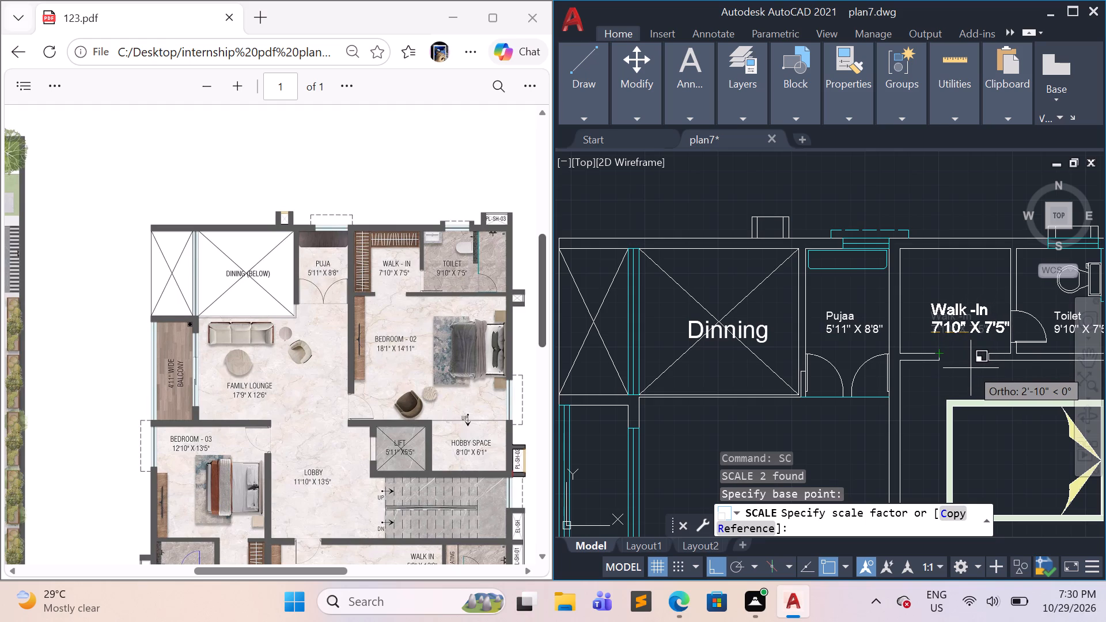
pyautogui.click(971, 368)
# Move both lines of the enlarged Walk -In label about 0'-11" west to centre them in the room.
pyautogui.click(967, 336)
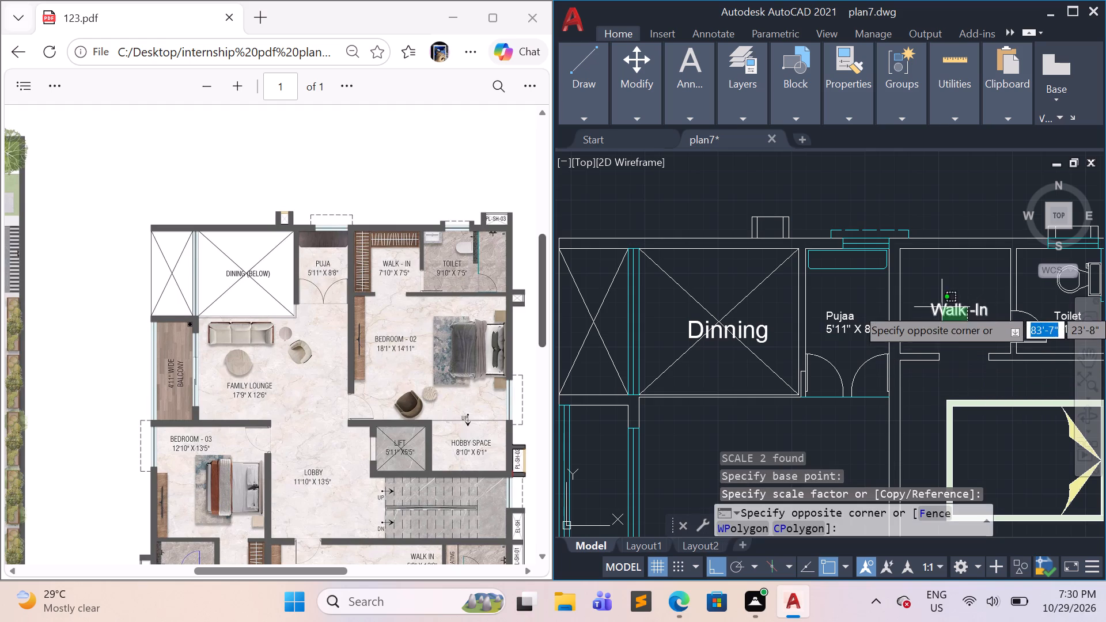
pyautogui.click(942, 306)
pyautogui.press('m')
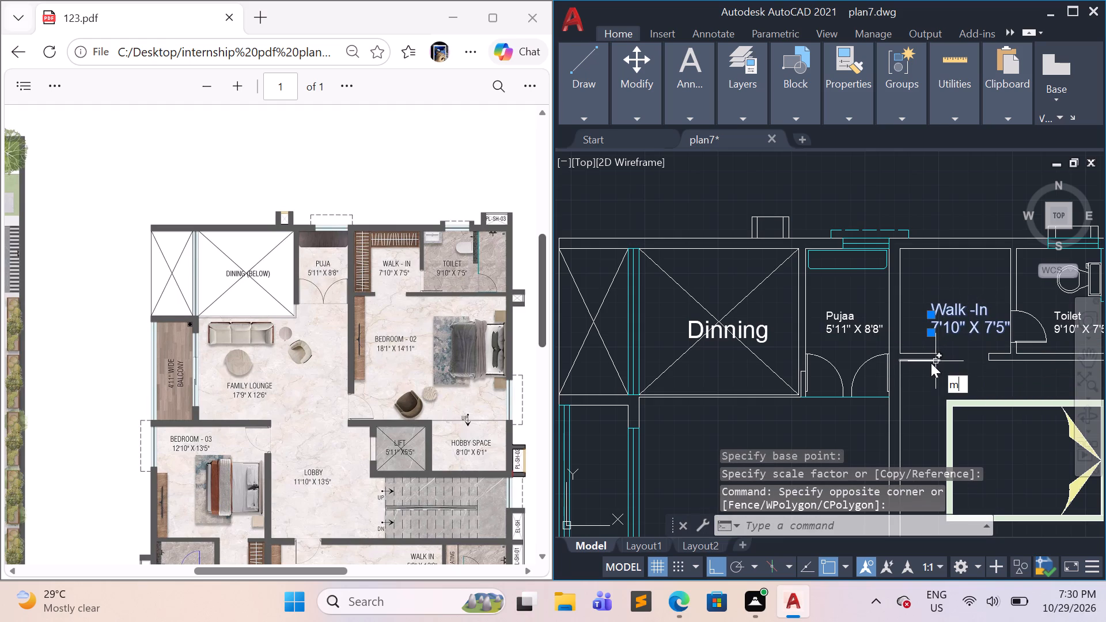
pyautogui.press('Return')
pyautogui.click(937, 331)
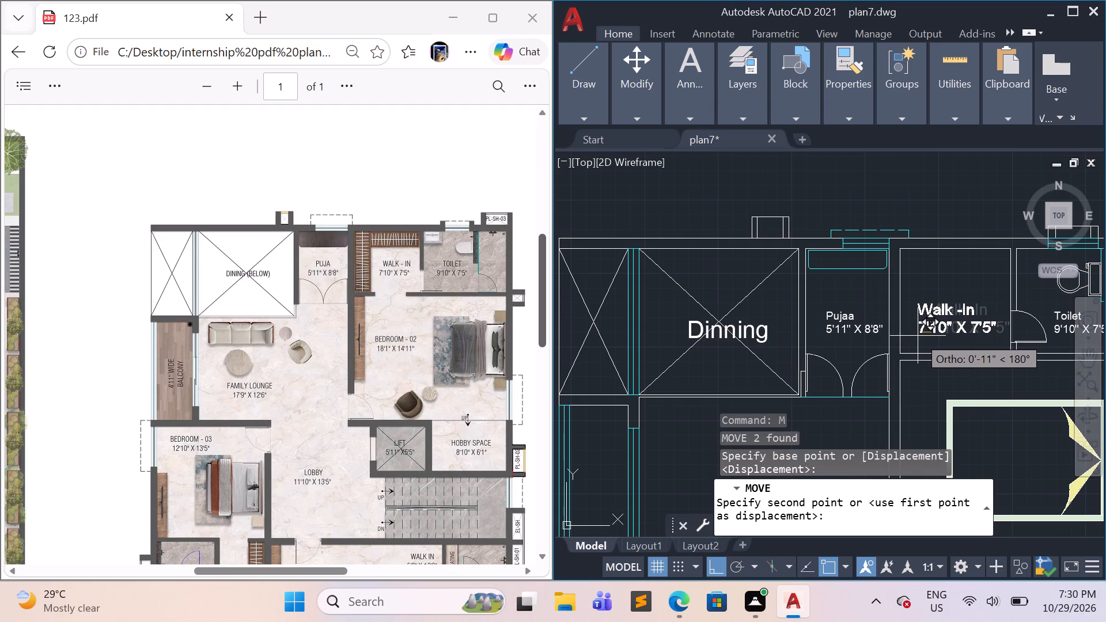
pyautogui.click(918, 336)
# Scale both lines of the Pujaa label up to about 1.4 times their size, matching the Walk -In label.
pyautogui.click(872, 337)
pyautogui.click(839, 319)
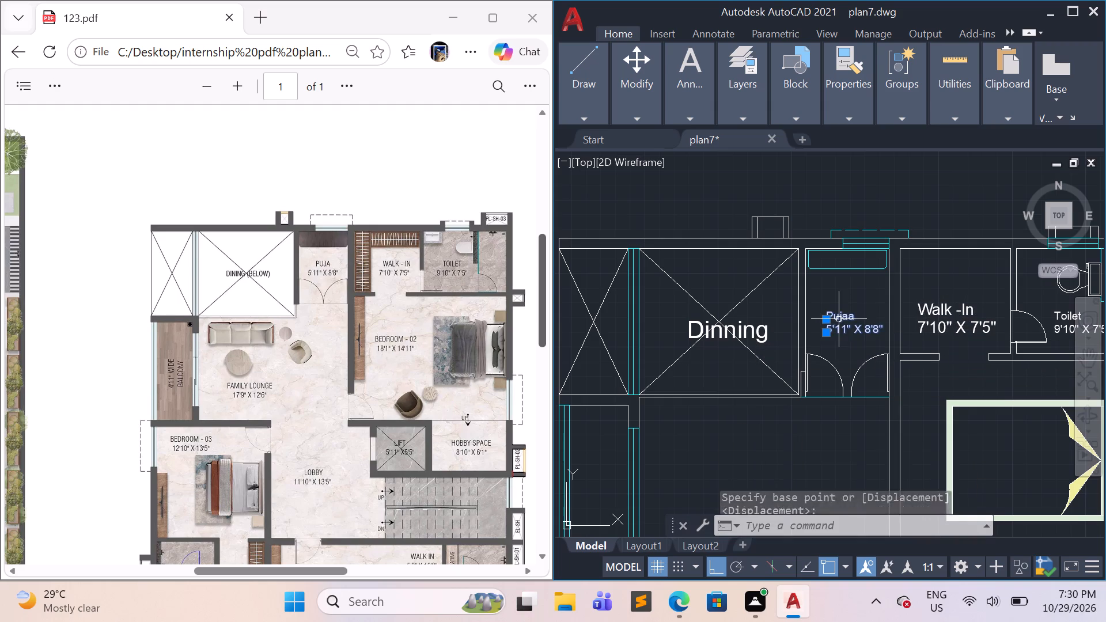
pyautogui.write('sc')
pyautogui.press('Return')
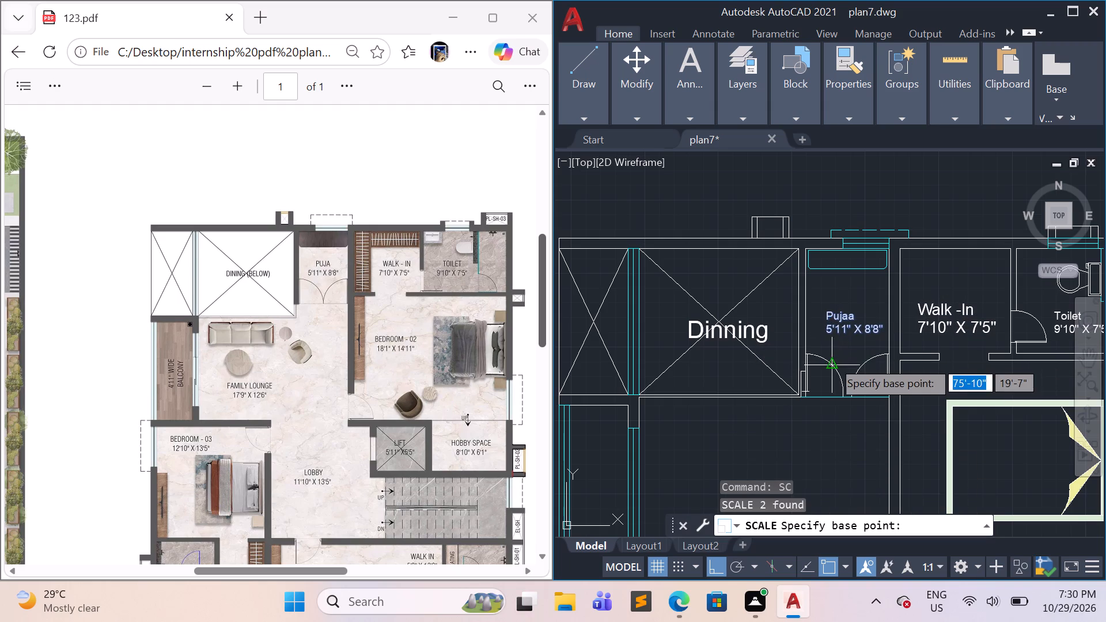
pyautogui.click(828, 336)
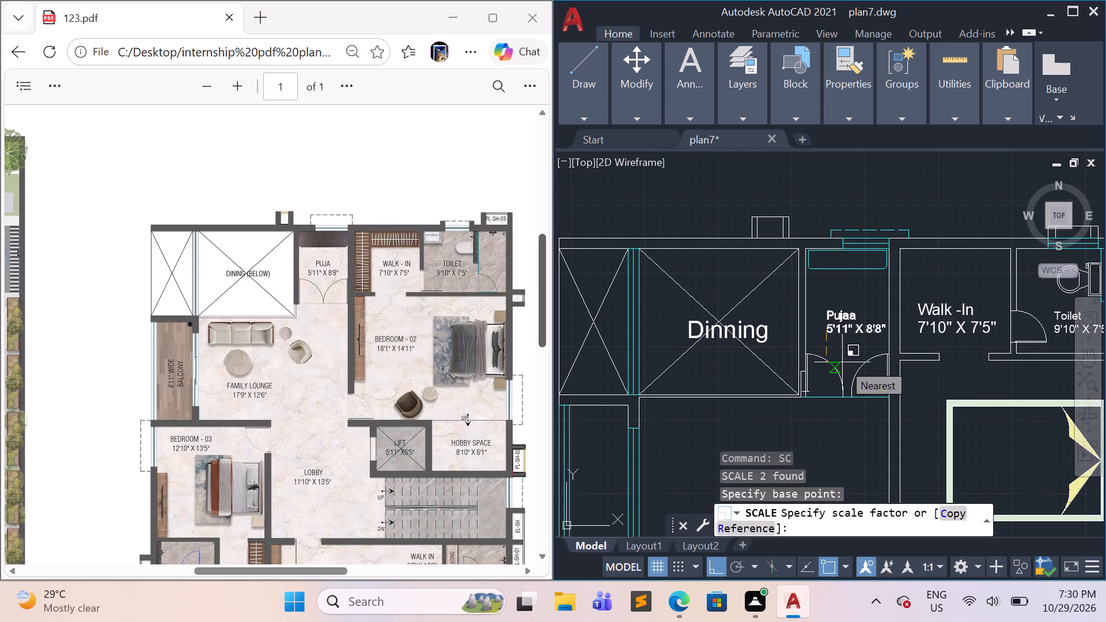
pyautogui.click(844, 365)
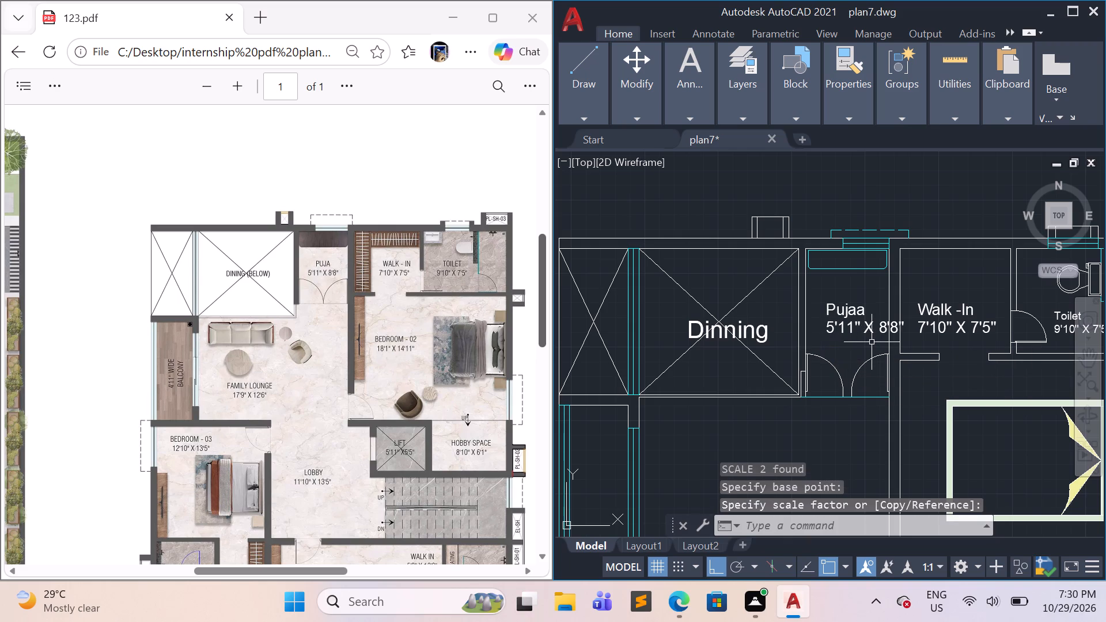
# Move both lines of the Pujaa label about 1'-2" west so they fit inside the room.
pyautogui.click(872, 341)
pyautogui.click(836, 310)
pyautogui.press('m')
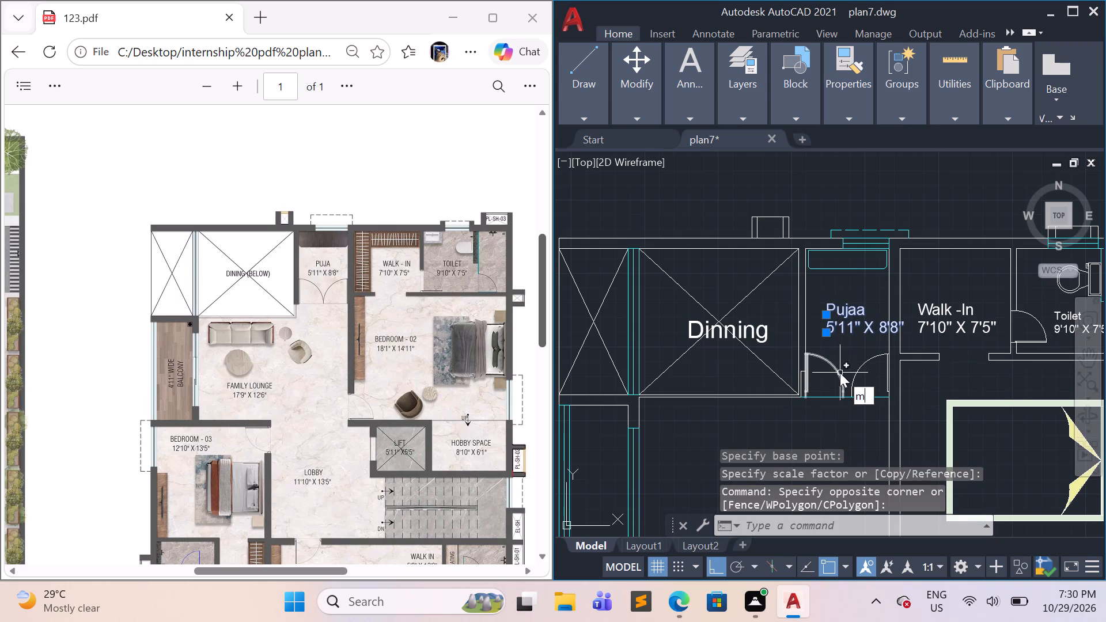
pyautogui.press('Return')
pyautogui.click(825, 332)
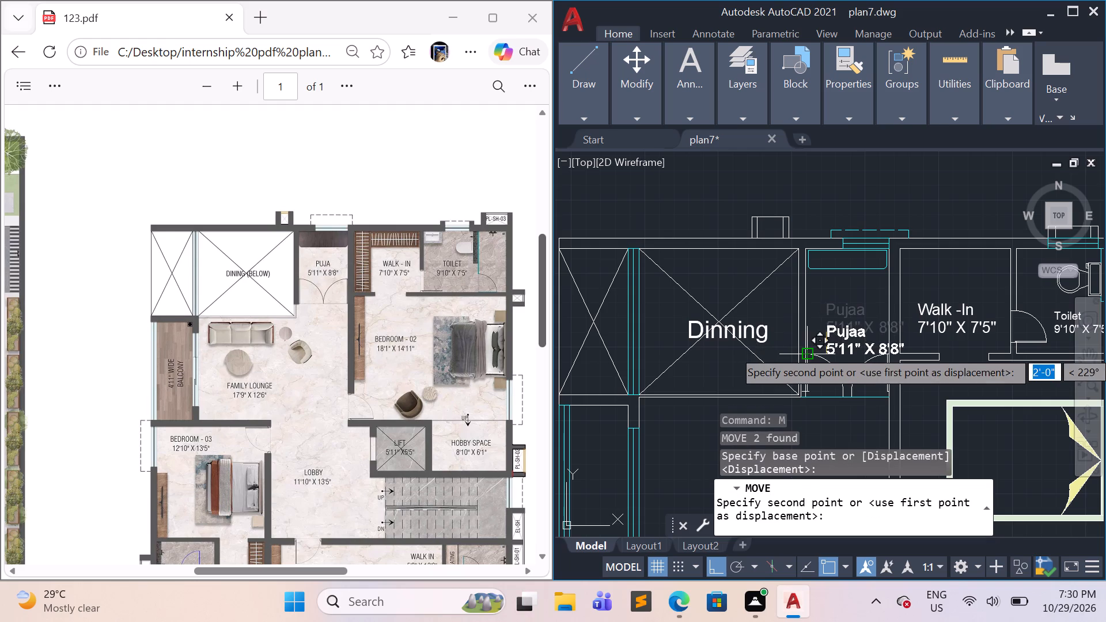
pyautogui.scroll(3, 810, 349)
pyautogui.scroll(-1, 805, 342)
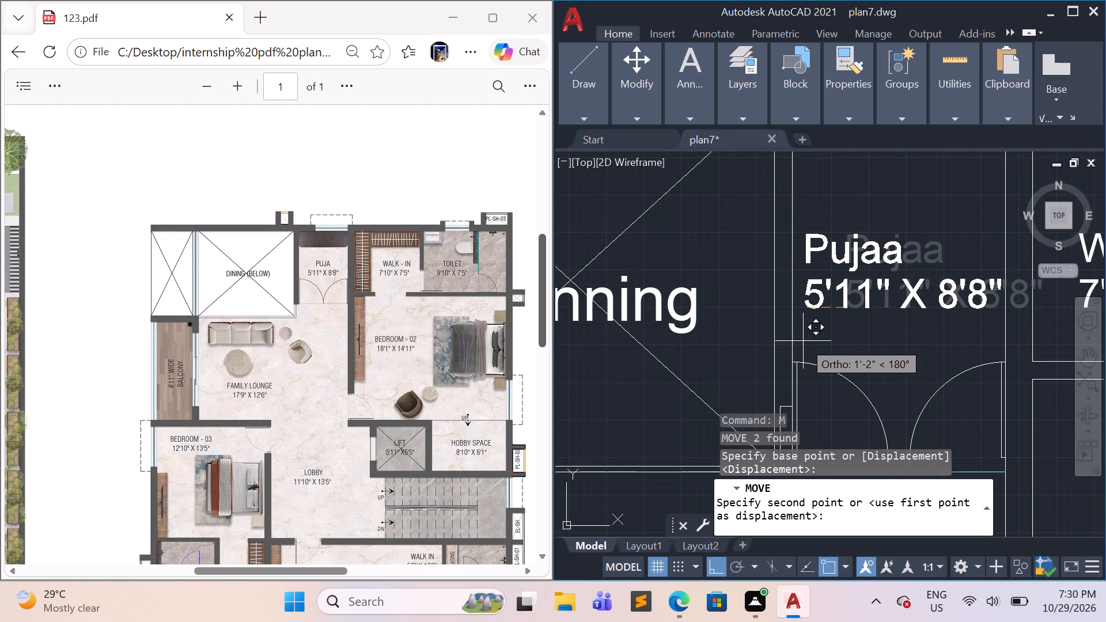
pyautogui.click(801, 340)
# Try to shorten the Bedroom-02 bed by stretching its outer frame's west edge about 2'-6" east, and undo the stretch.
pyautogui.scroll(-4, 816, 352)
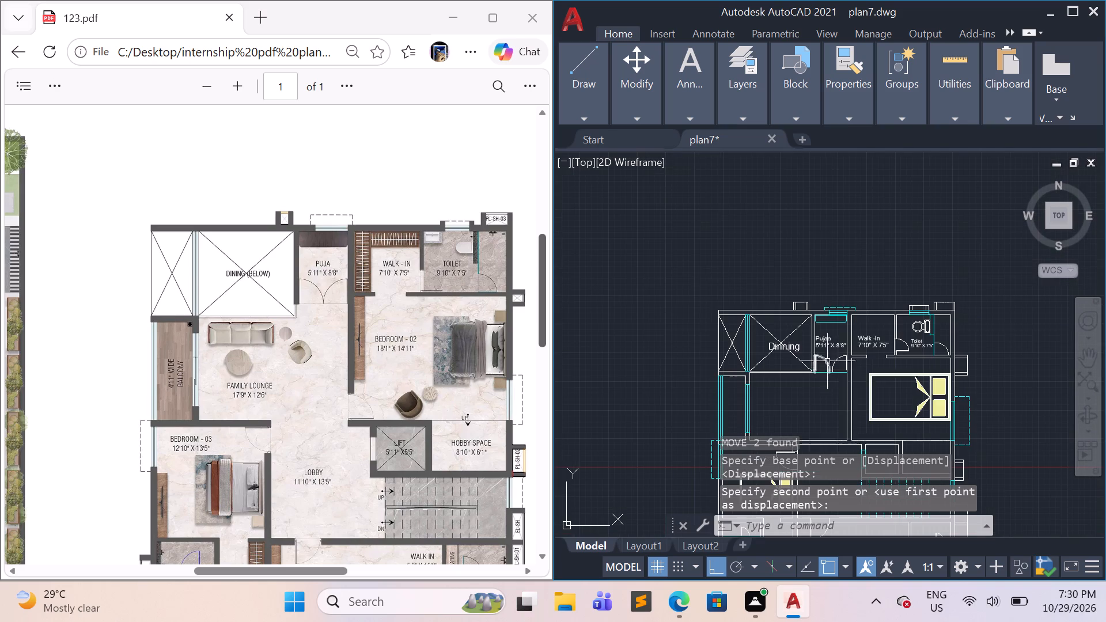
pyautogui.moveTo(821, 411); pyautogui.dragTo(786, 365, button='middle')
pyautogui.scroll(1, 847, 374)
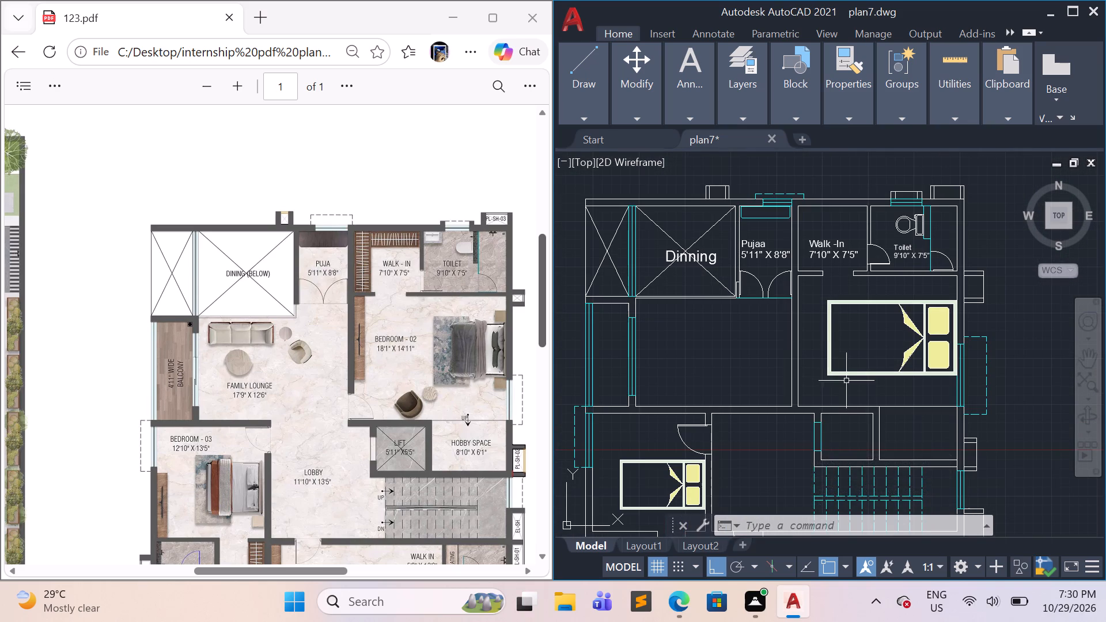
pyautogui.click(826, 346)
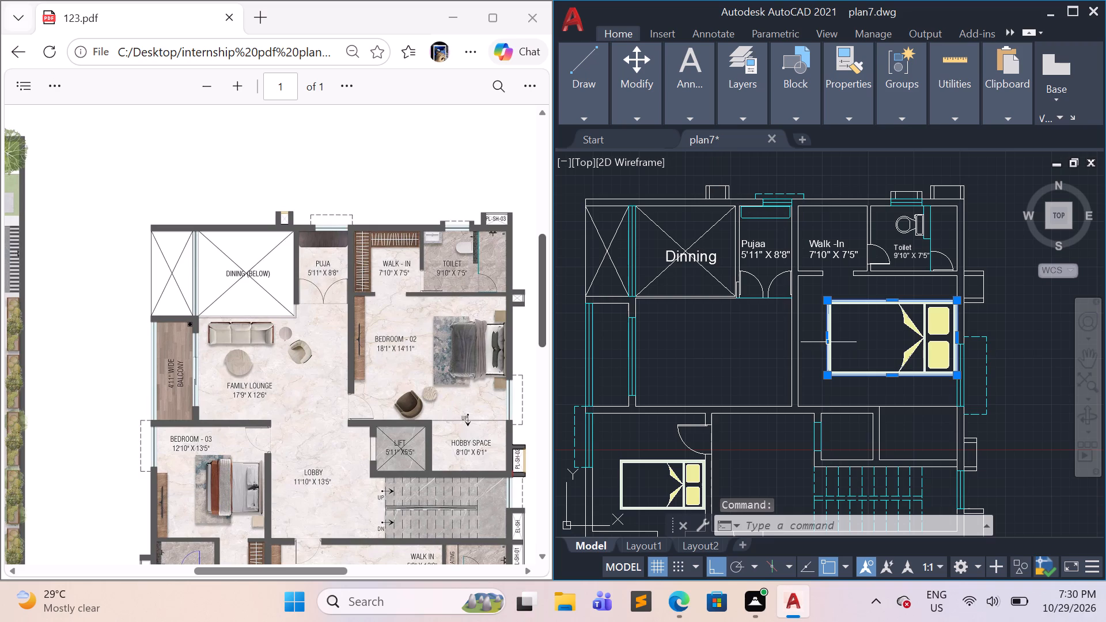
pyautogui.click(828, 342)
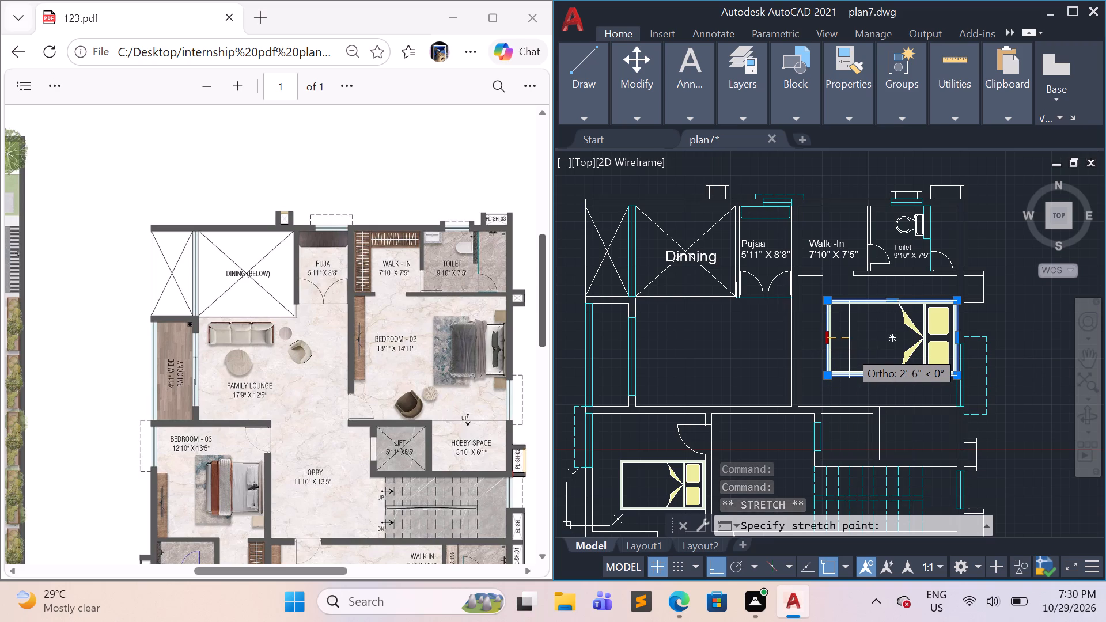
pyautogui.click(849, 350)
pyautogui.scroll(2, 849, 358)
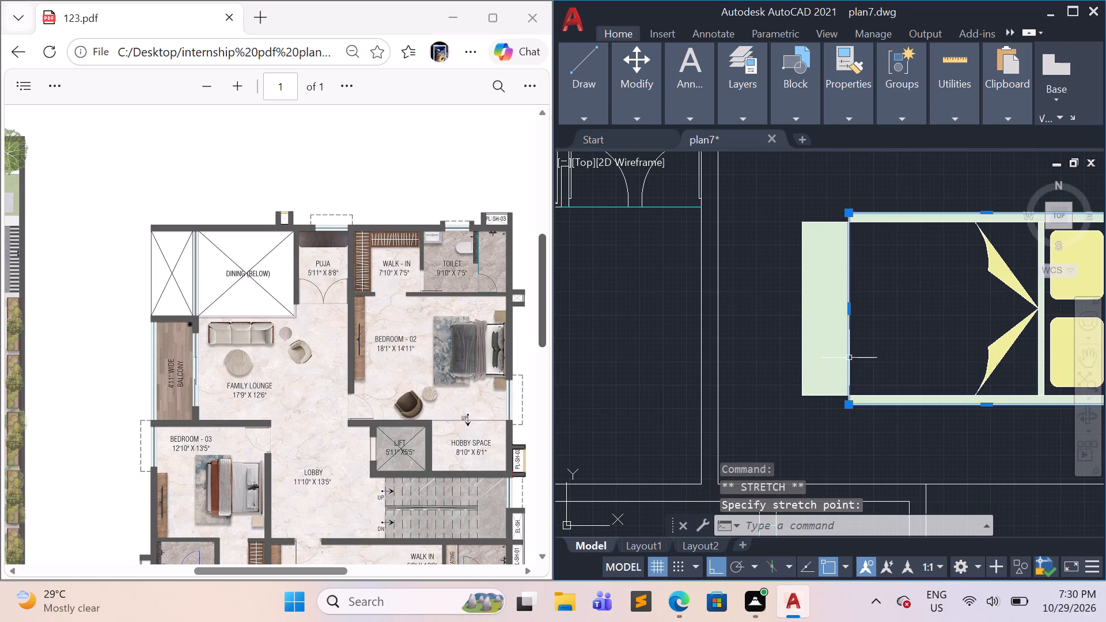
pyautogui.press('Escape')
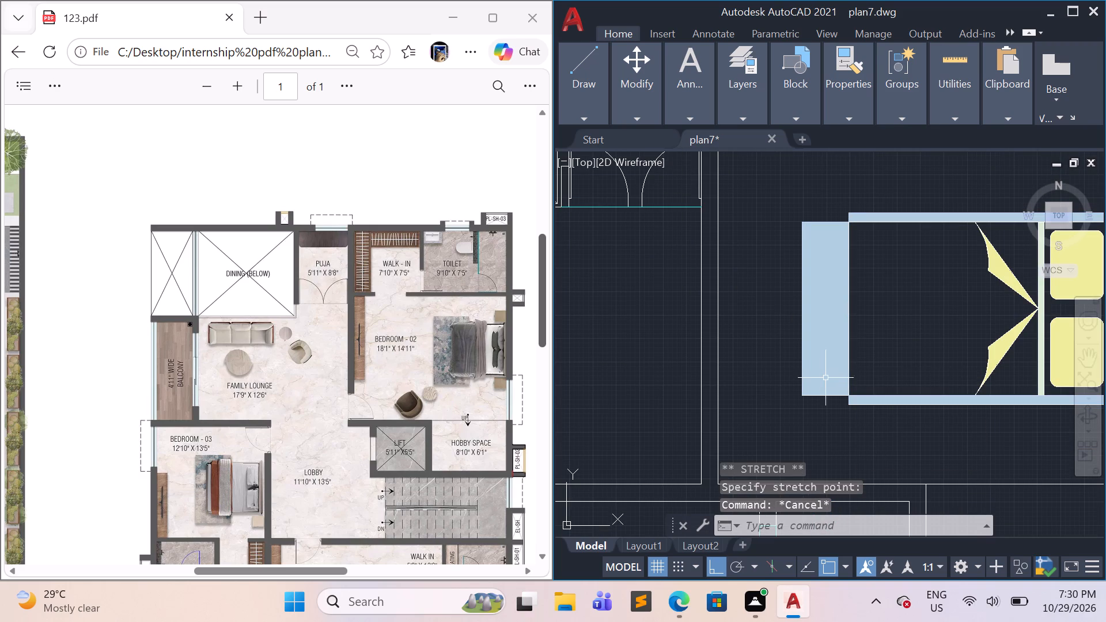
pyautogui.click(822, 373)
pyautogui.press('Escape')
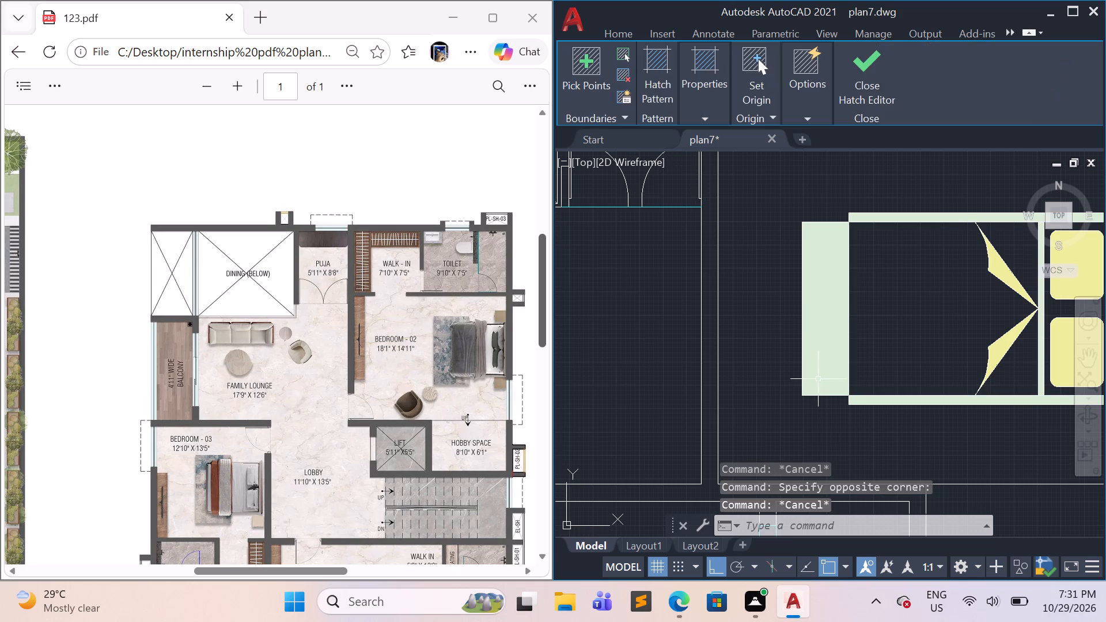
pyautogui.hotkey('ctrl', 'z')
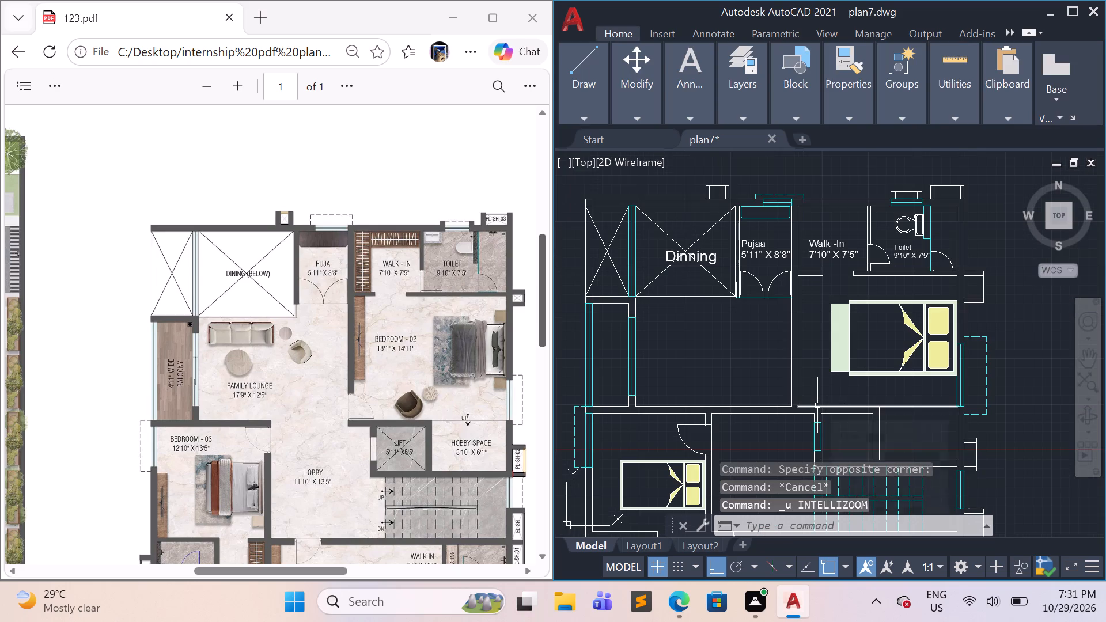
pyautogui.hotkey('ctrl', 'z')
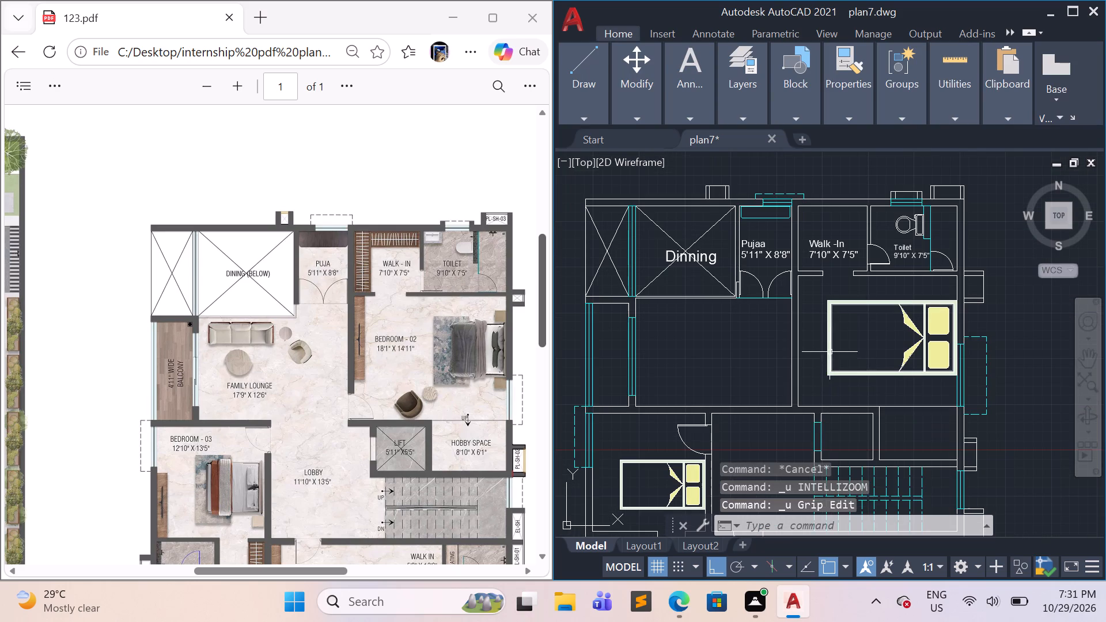
# Stretch the west edge of the Bedroom-02 bed's outer frame about 3'-11" east.
pyautogui.click(825, 342)
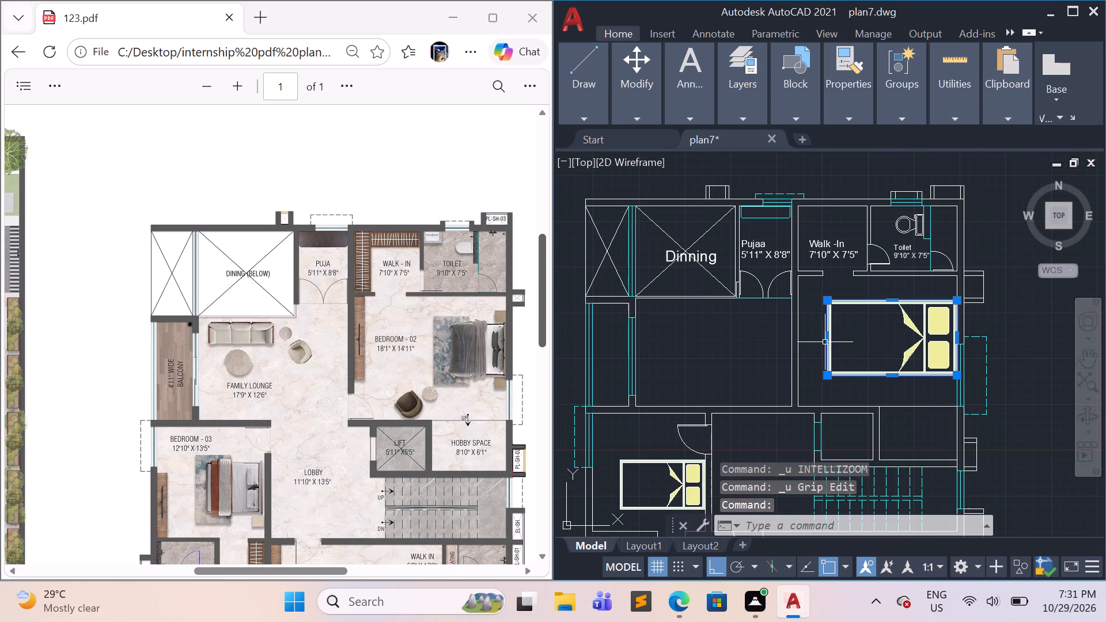
pyautogui.click(826, 337)
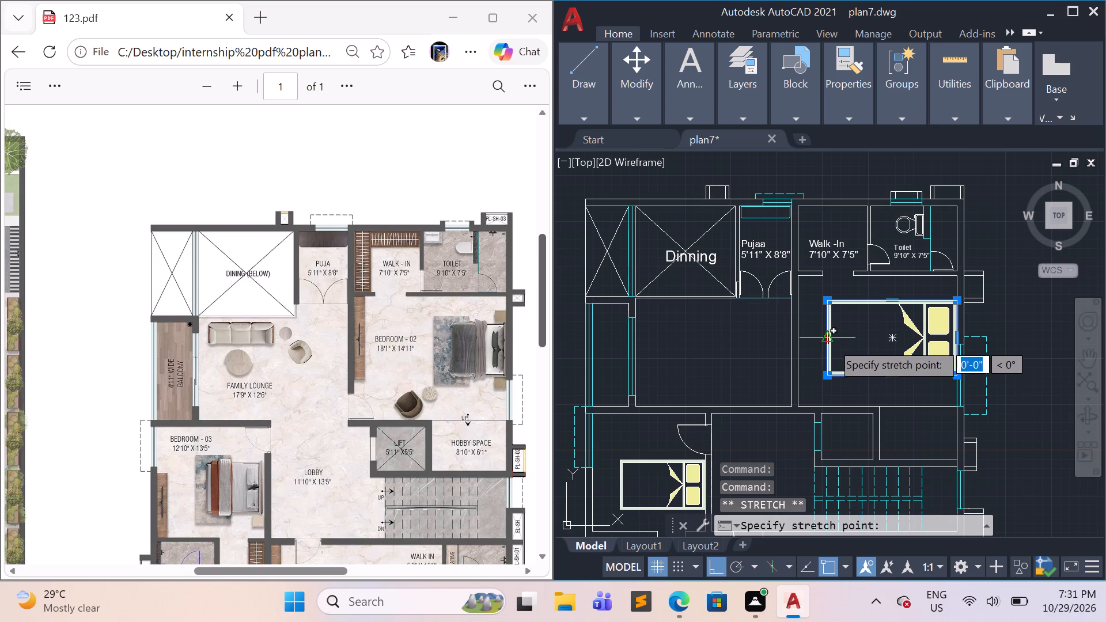
pyautogui.click(862, 342)
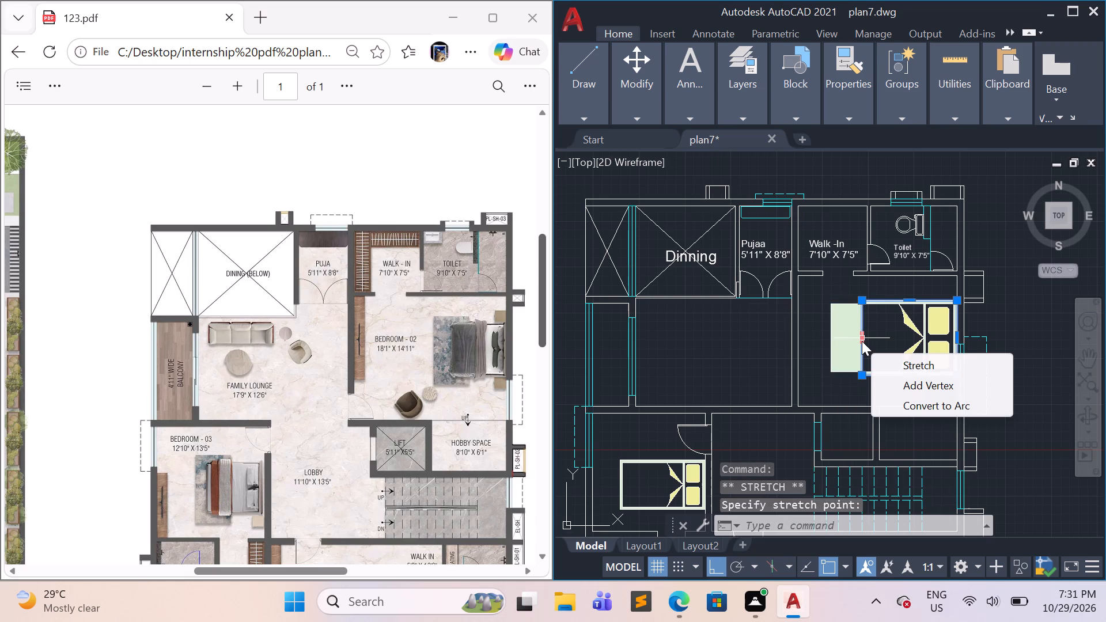
pyautogui.click(921, 382)
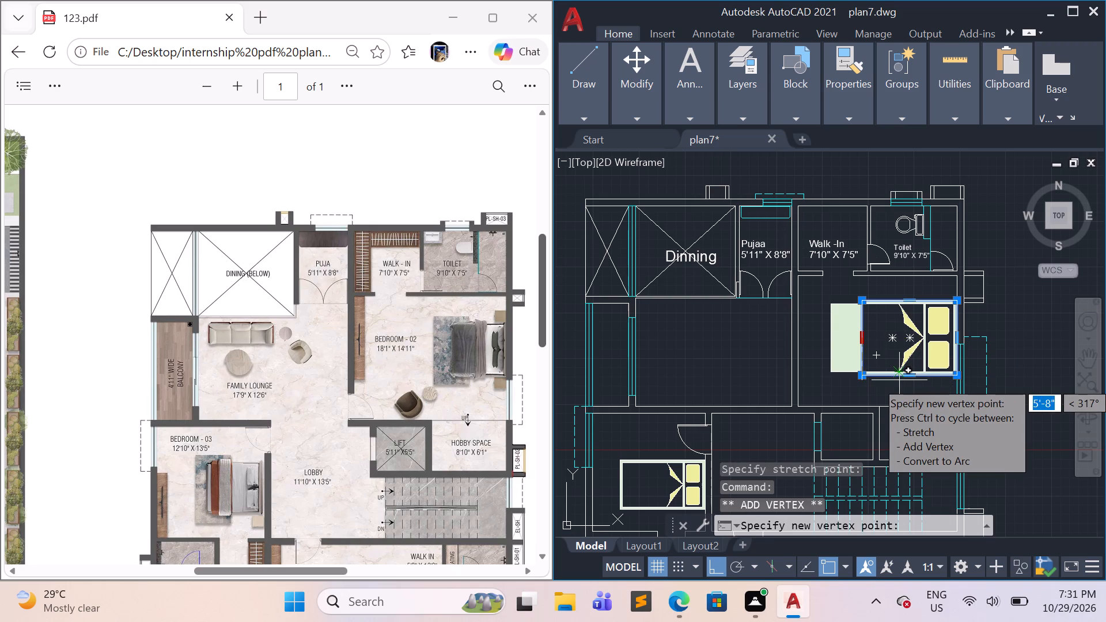
pyautogui.press('Escape')
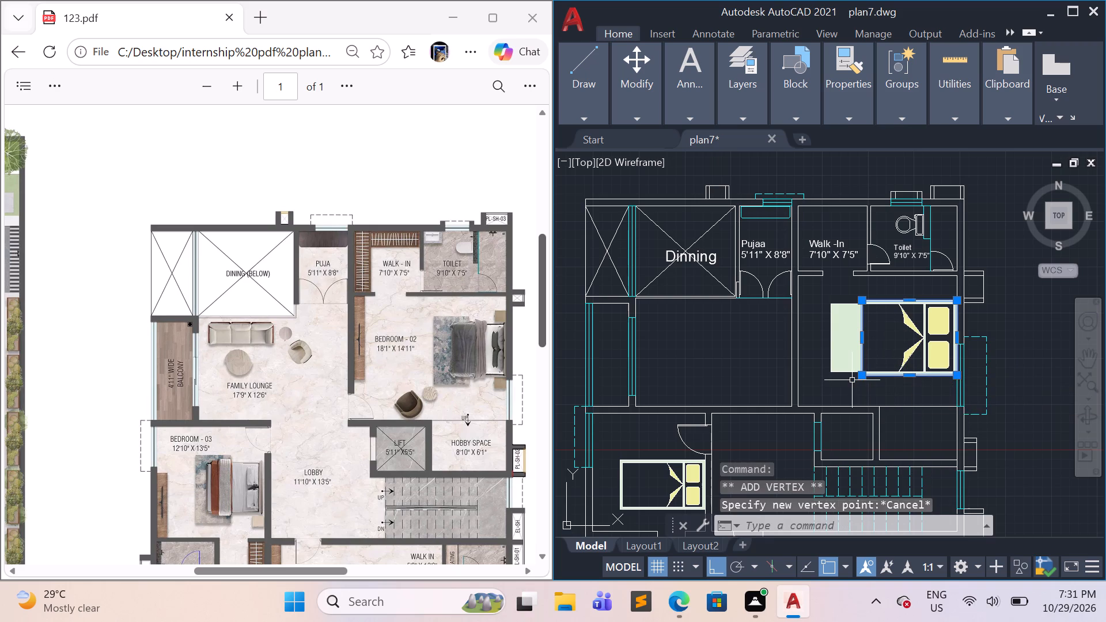
pyautogui.press('Escape')
pyautogui.press('Escape')
# Stretch the bed's inner outline about 3'-6" east so its west edge meets the midpoint of the shortened outer frame's edge.
pyautogui.click(852, 380)
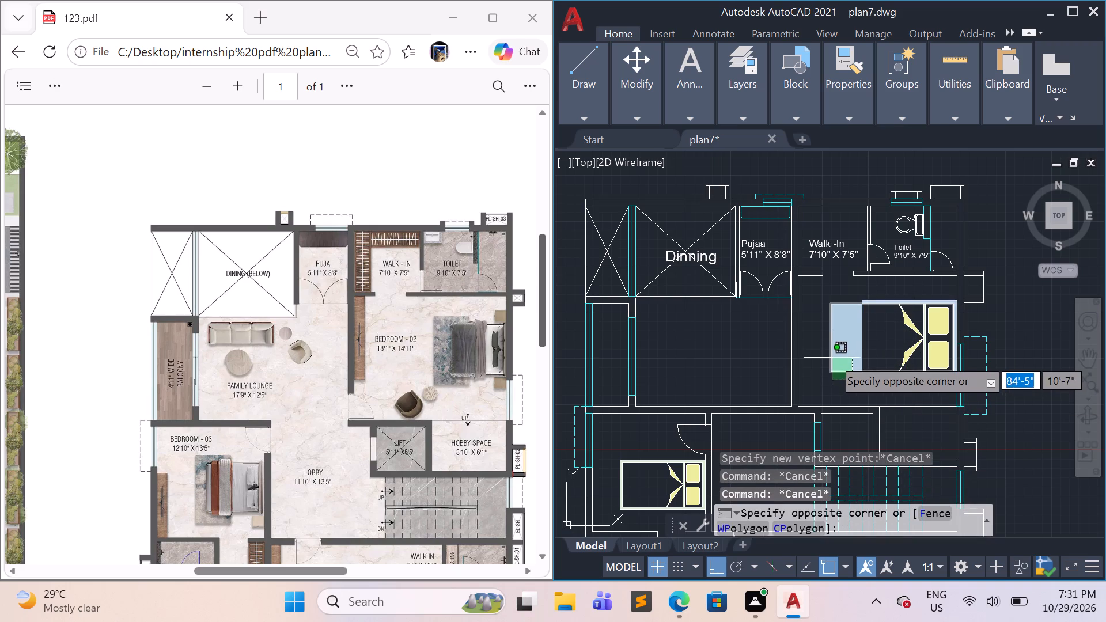
pyautogui.click(832, 358)
pyautogui.press('Escape')
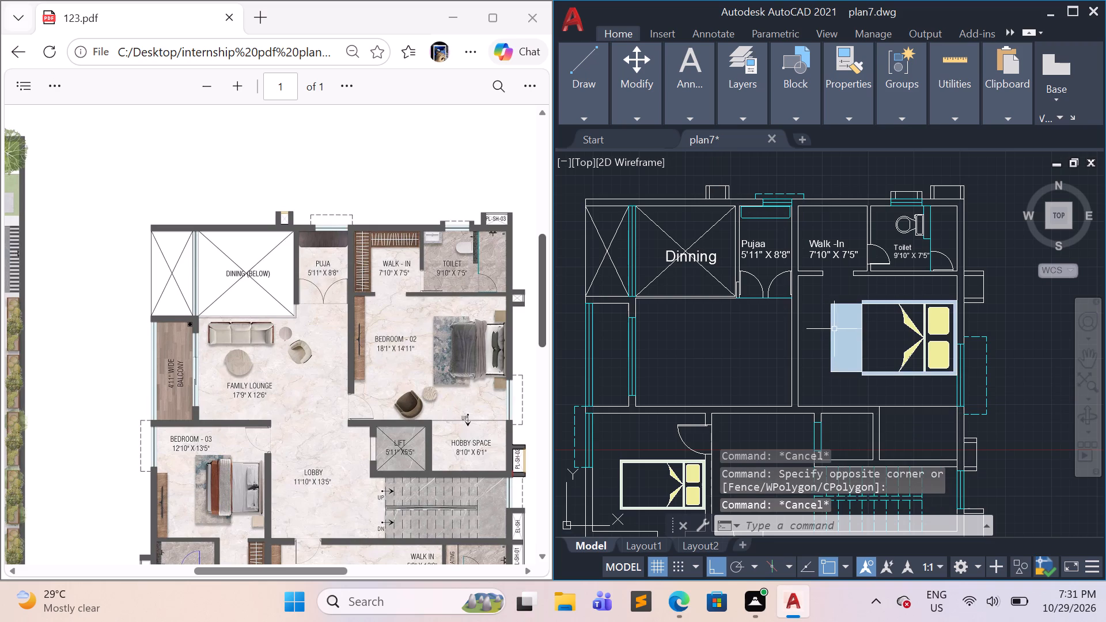
pyautogui.click(832, 328)
pyautogui.click(832, 342)
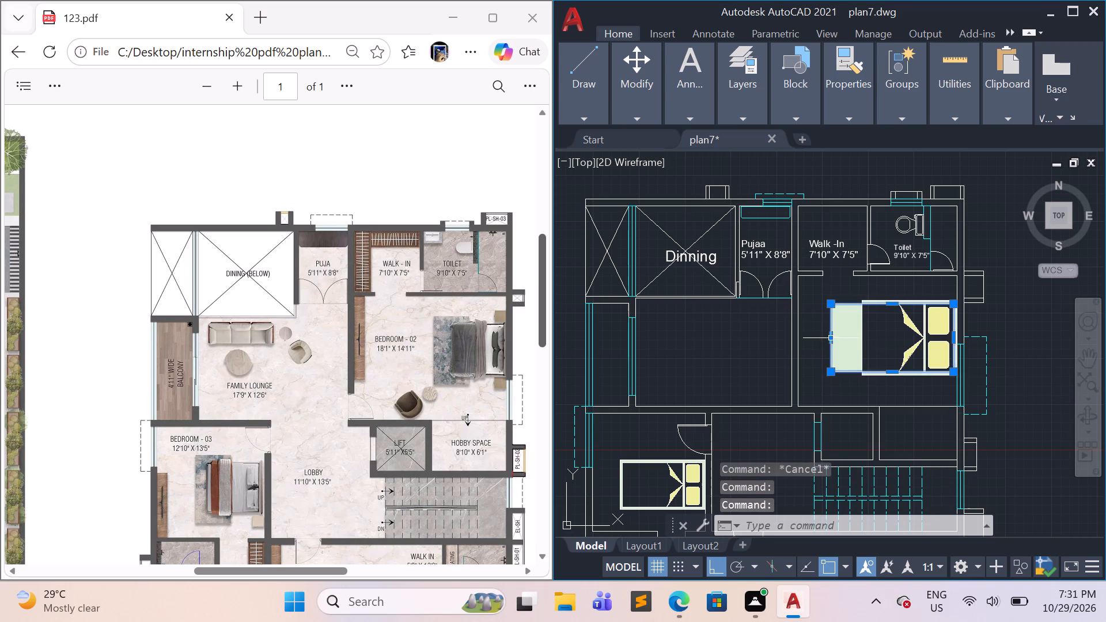
pyautogui.click(828, 335)
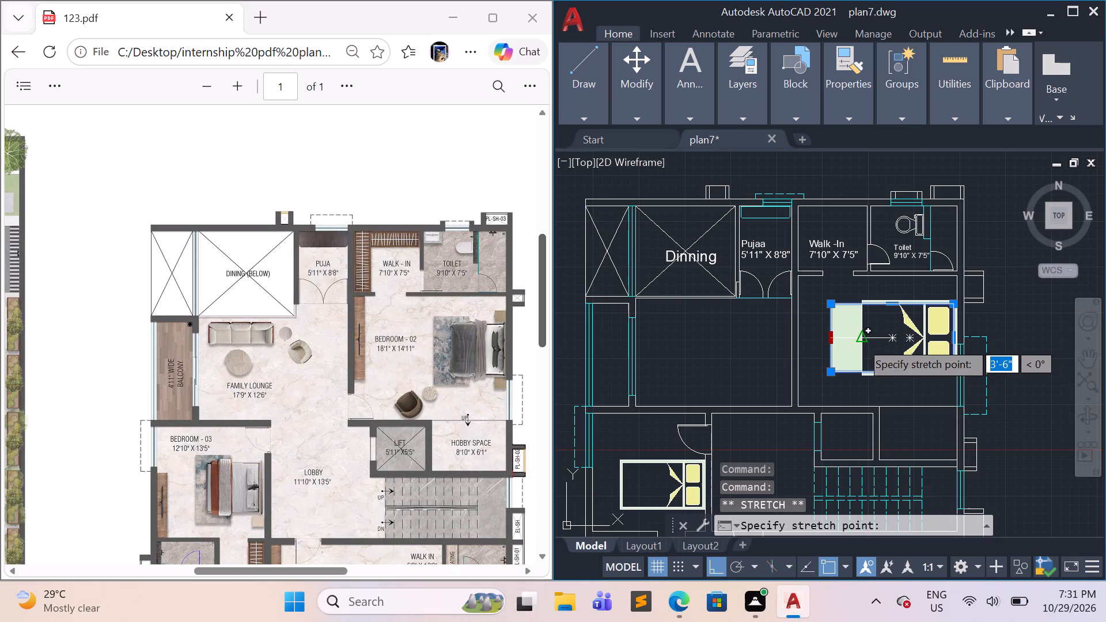
pyautogui.click(863, 341)
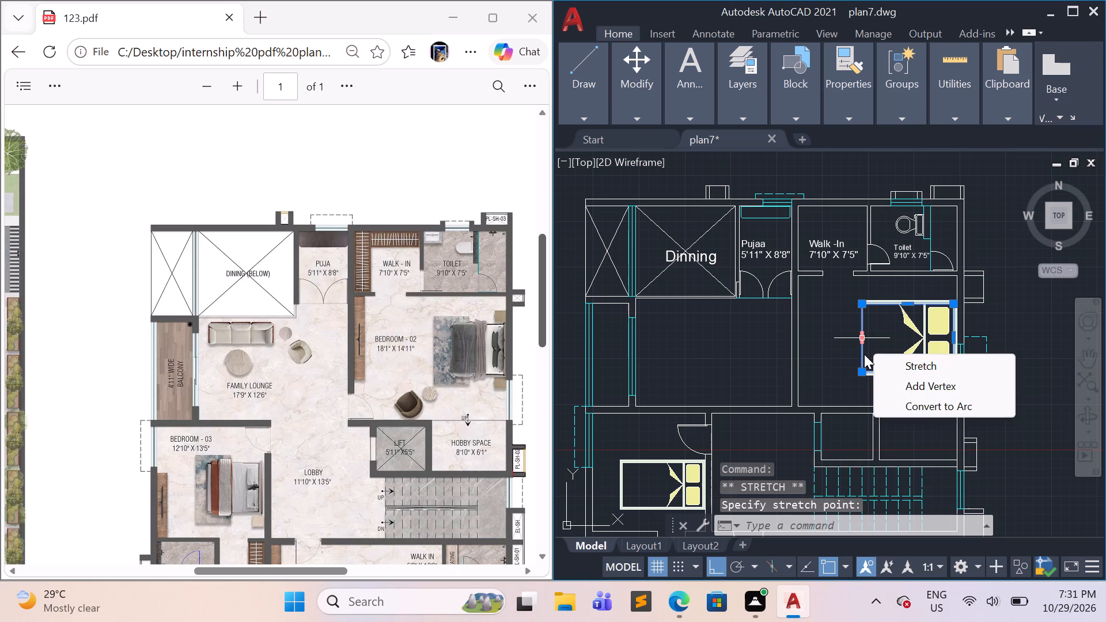
pyautogui.press('Escape')
pyautogui.press('Escape')
pyautogui.press('Escape')
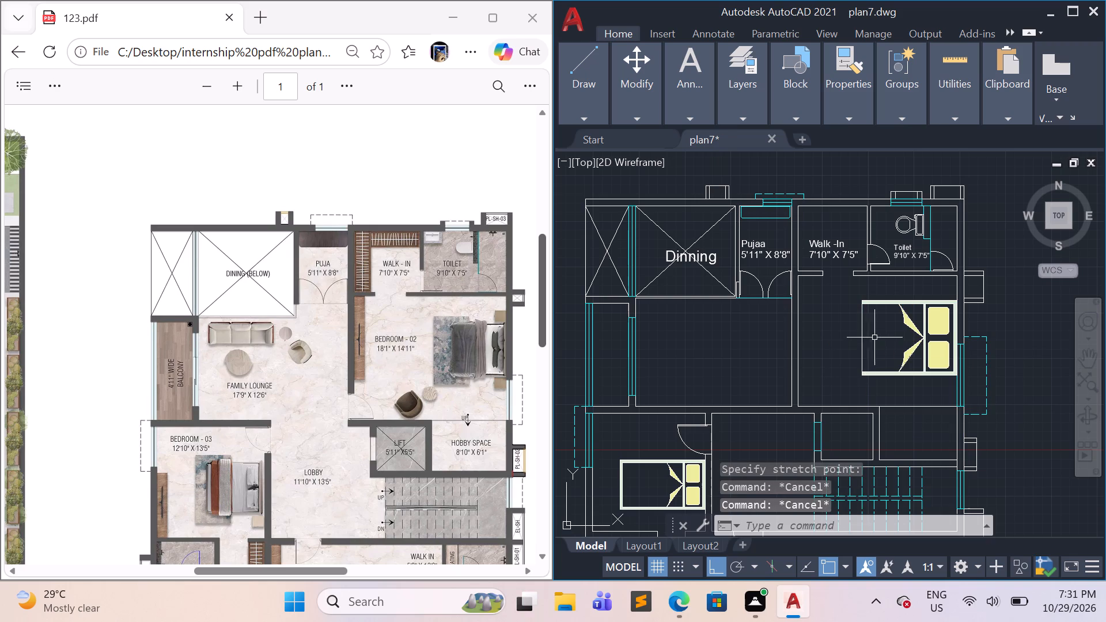
# Stretch the west edge of the bed's inner outline 9" east to restore the frame border.
pyautogui.scroll(2, 874, 337)
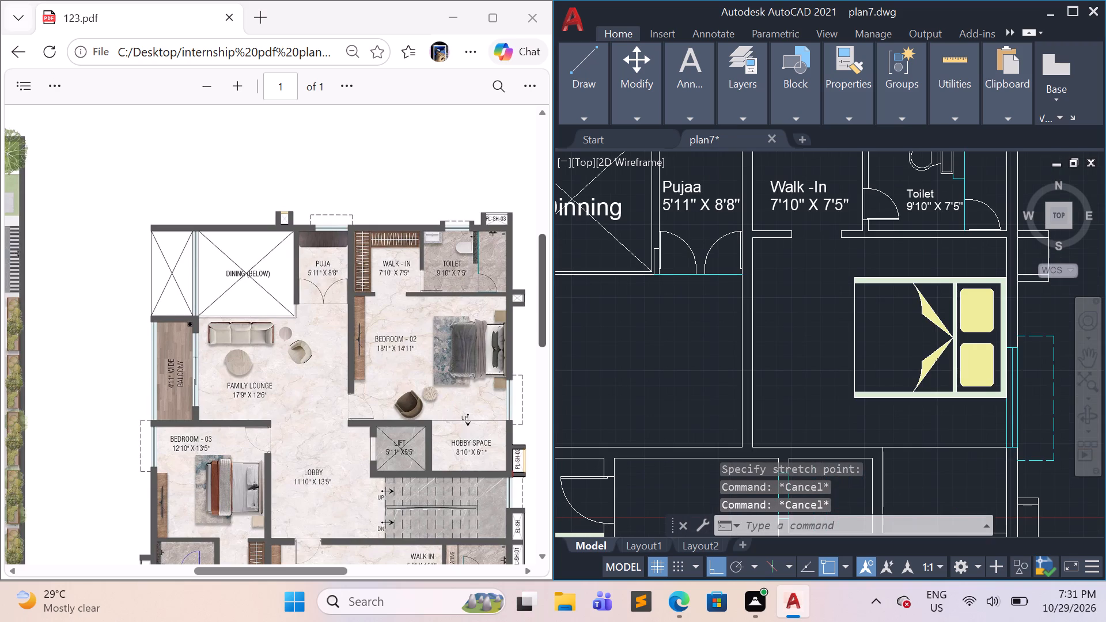
pyautogui.click(843, 321)
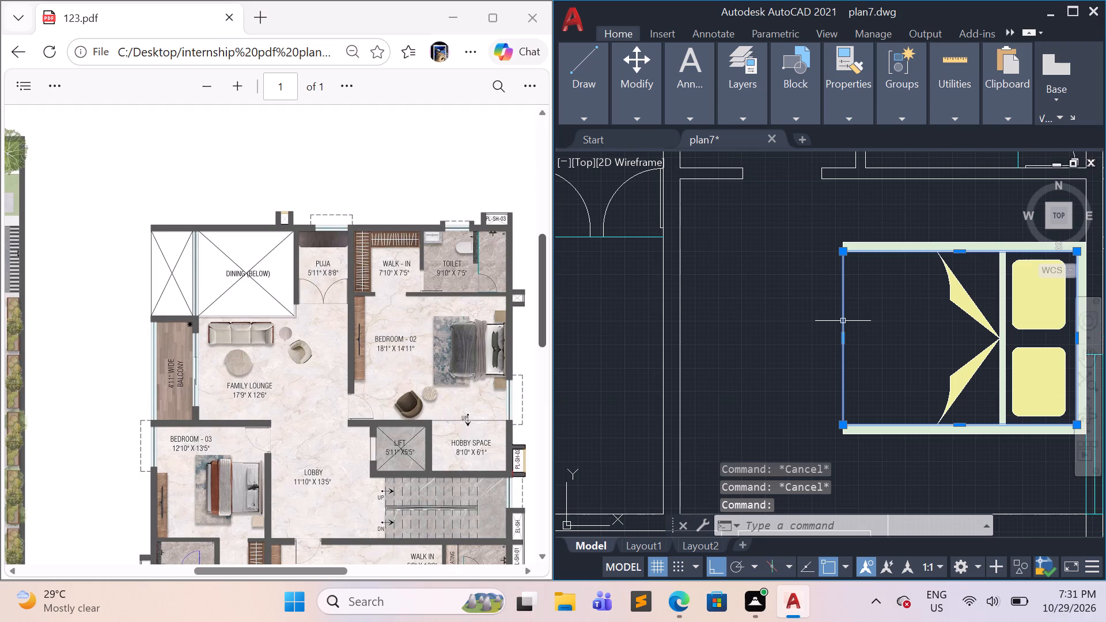
pyautogui.click(844, 341)
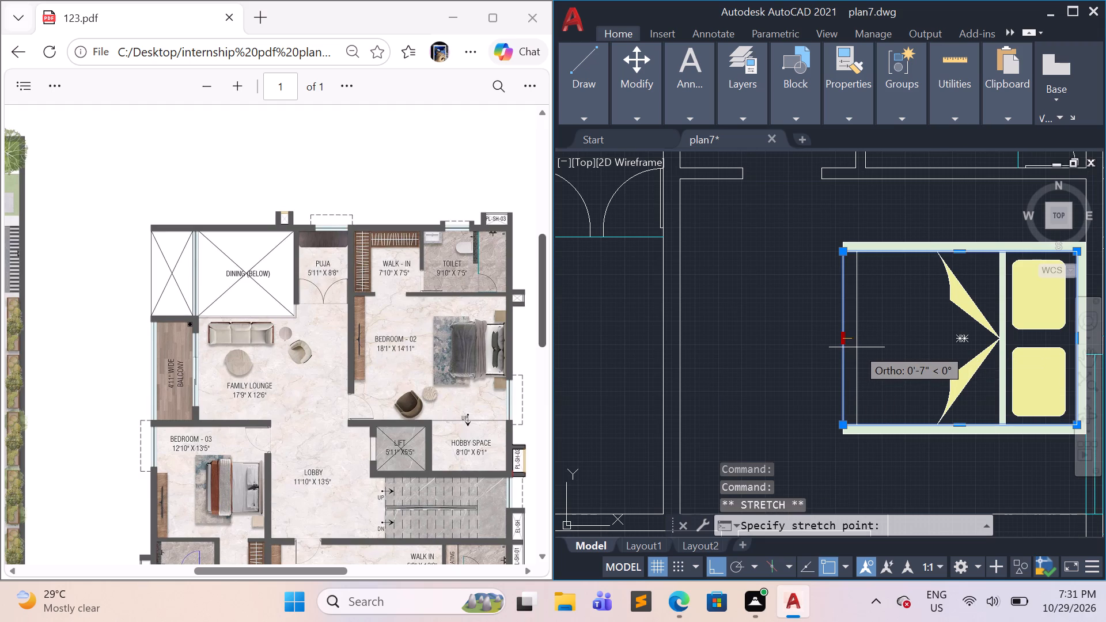
pyautogui.press('9')
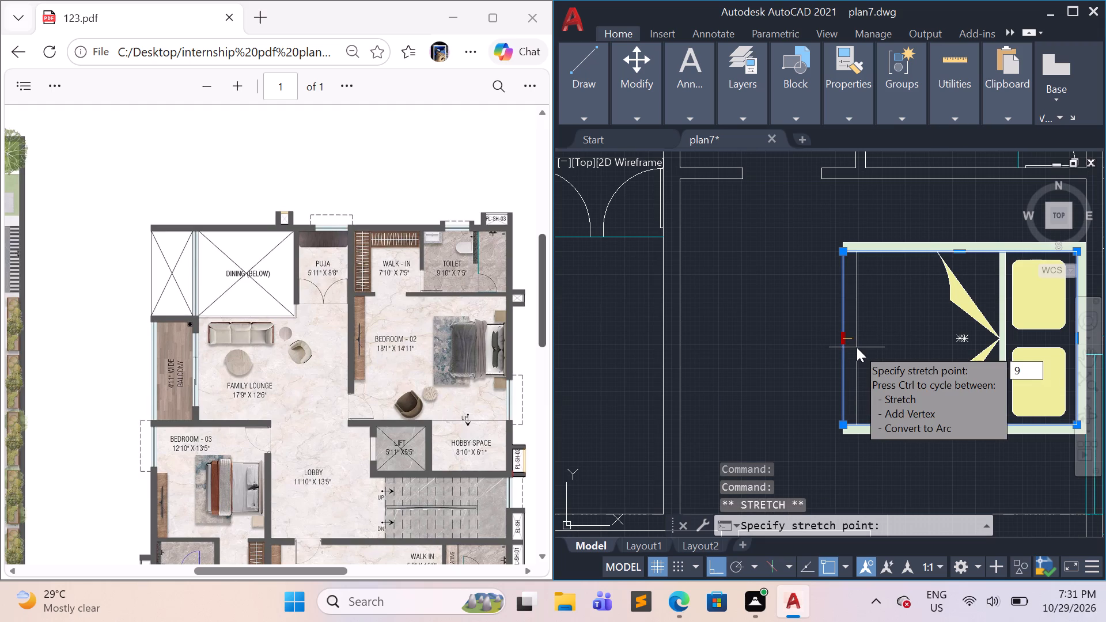
pyautogui.hotkey('shift', '"')
pyautogui.press('Return')
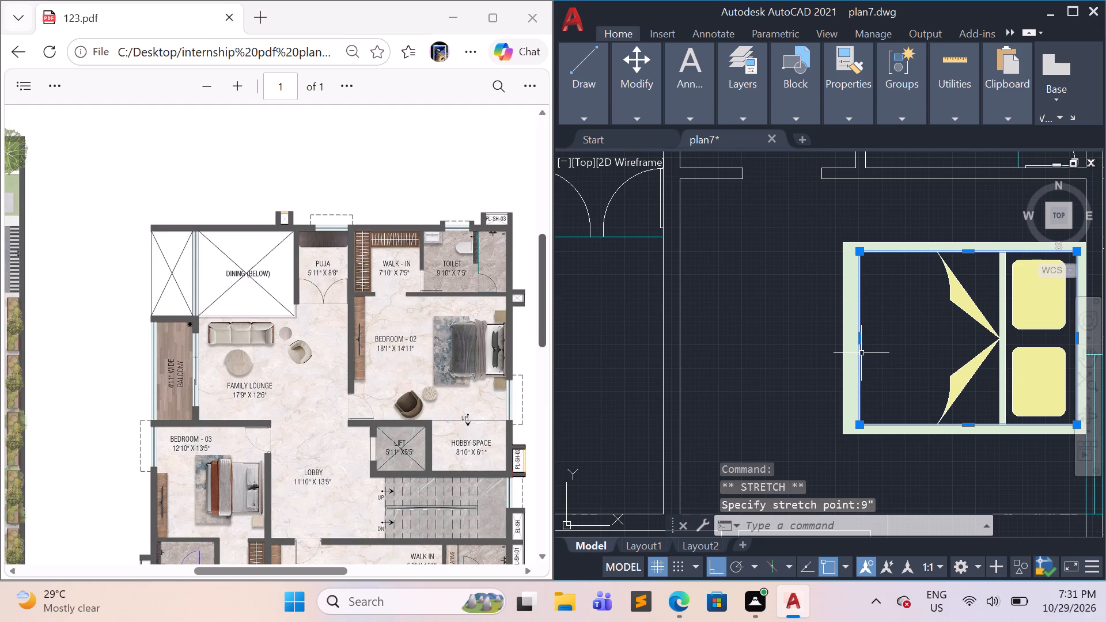
pyautogui.press('Escape')
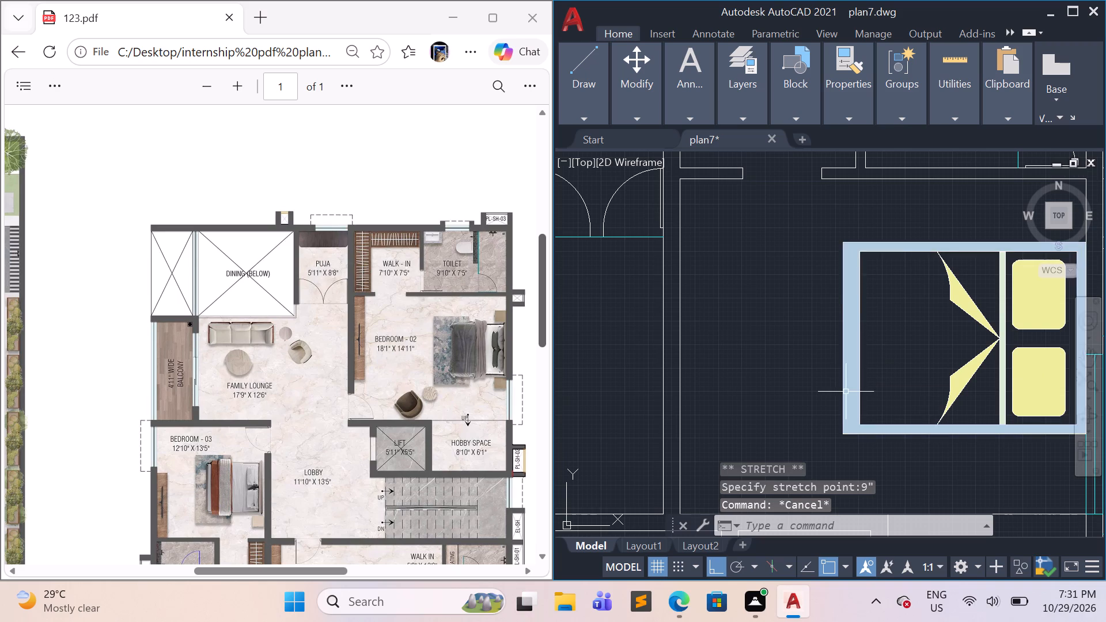
# Copy both lines of the Walk -In label straight south into Bedroom-02, west of the bed.
pyautogui.scroll(-2, 846, 392)
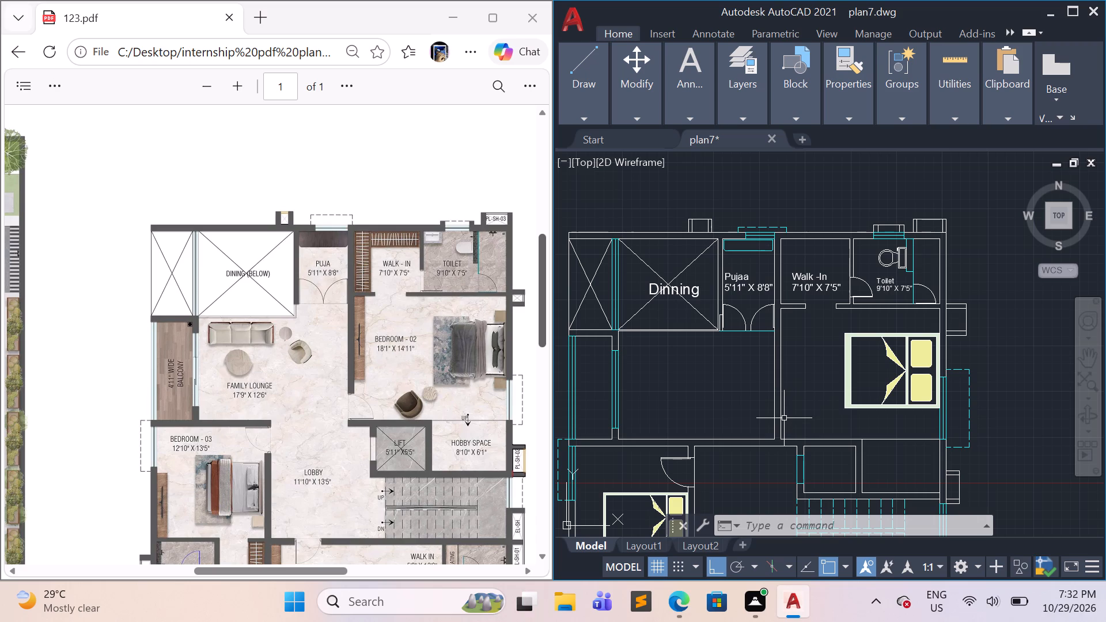
pyautogui.scroll(1, 809, 400)
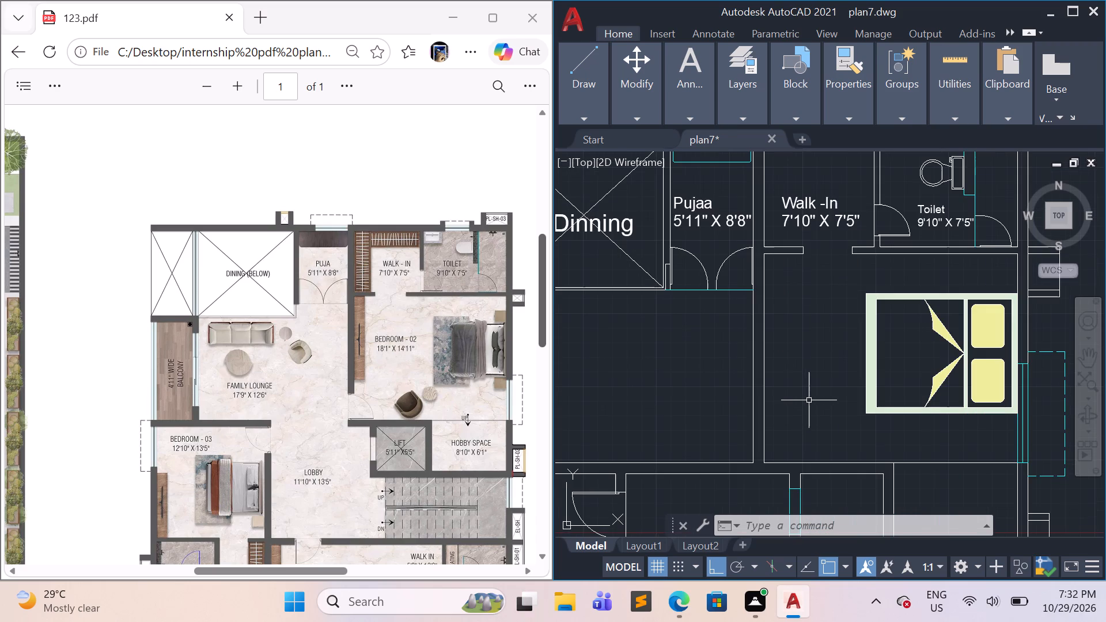
pyautogui.click(820, 201)
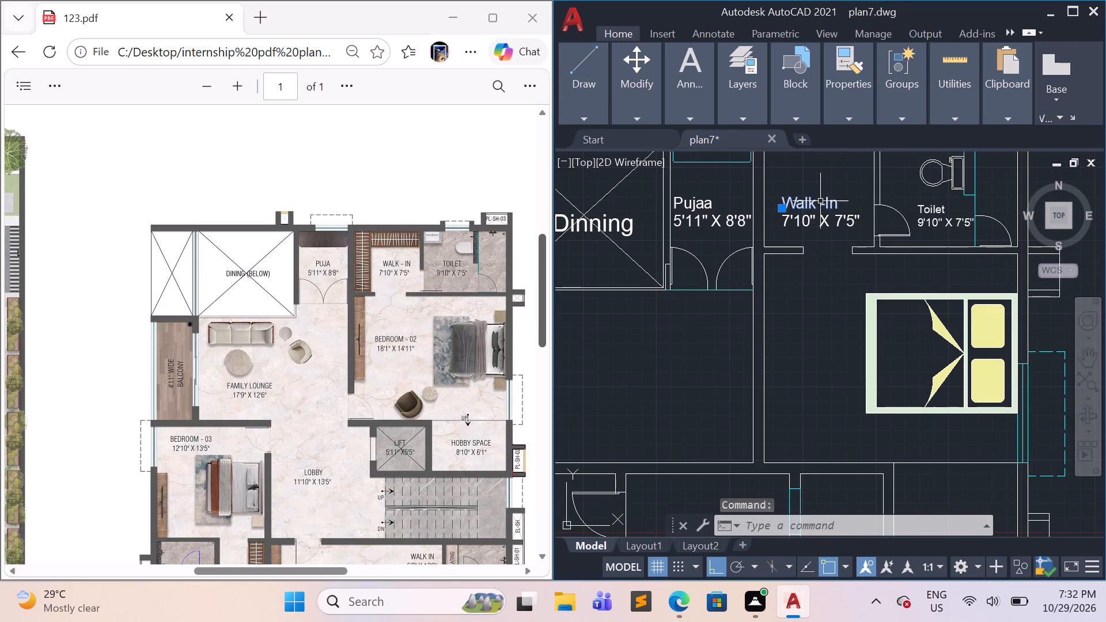
pyautogui.click(821, 219)
pyautogui.write('co')
pyautogui.press('Return')
pyautogui.click(815, 220)
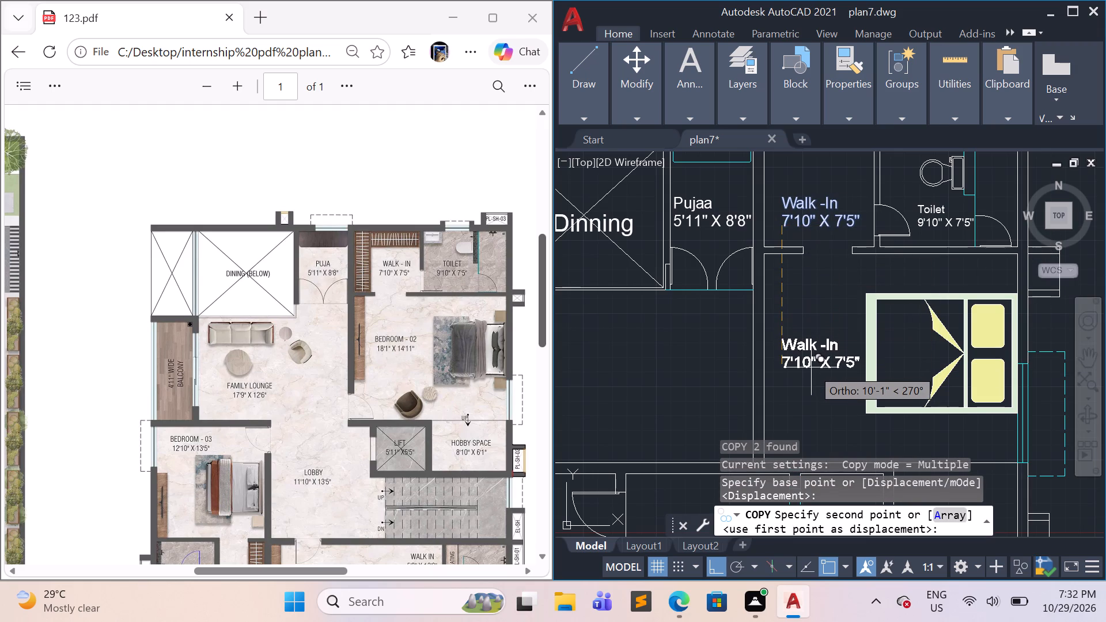
pyautogui.click(807, 375)
pyautogui.press('Escape')
# Change the name line of the copied label in Bedroom-02 to "Bed Room-2".
pyautogui.doubleClick(812, 351)
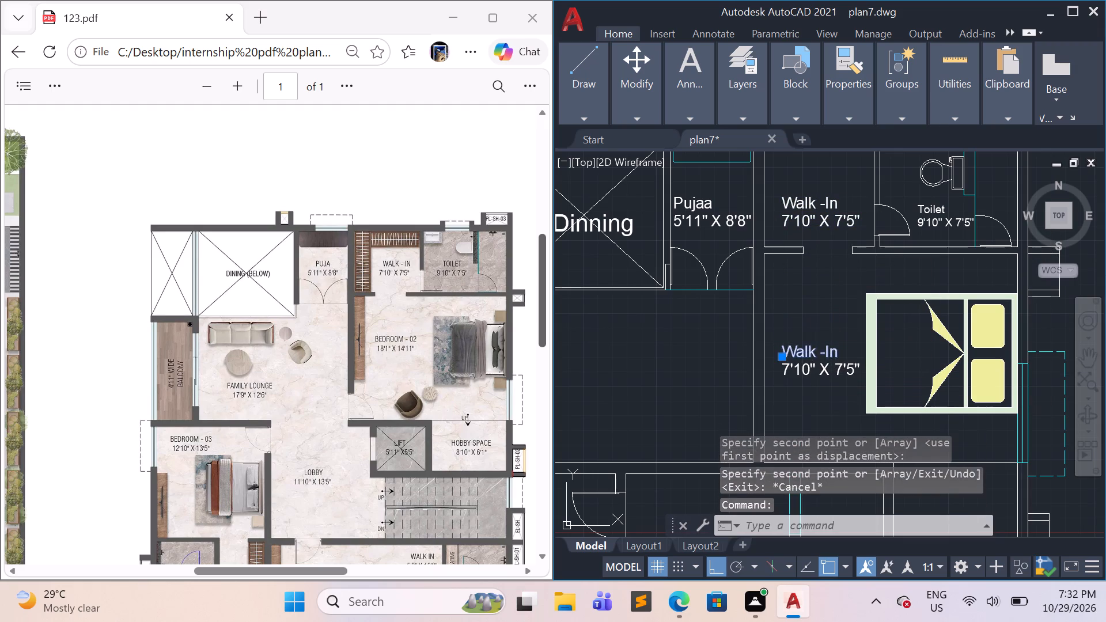
pyautogui.press('BackSpace')
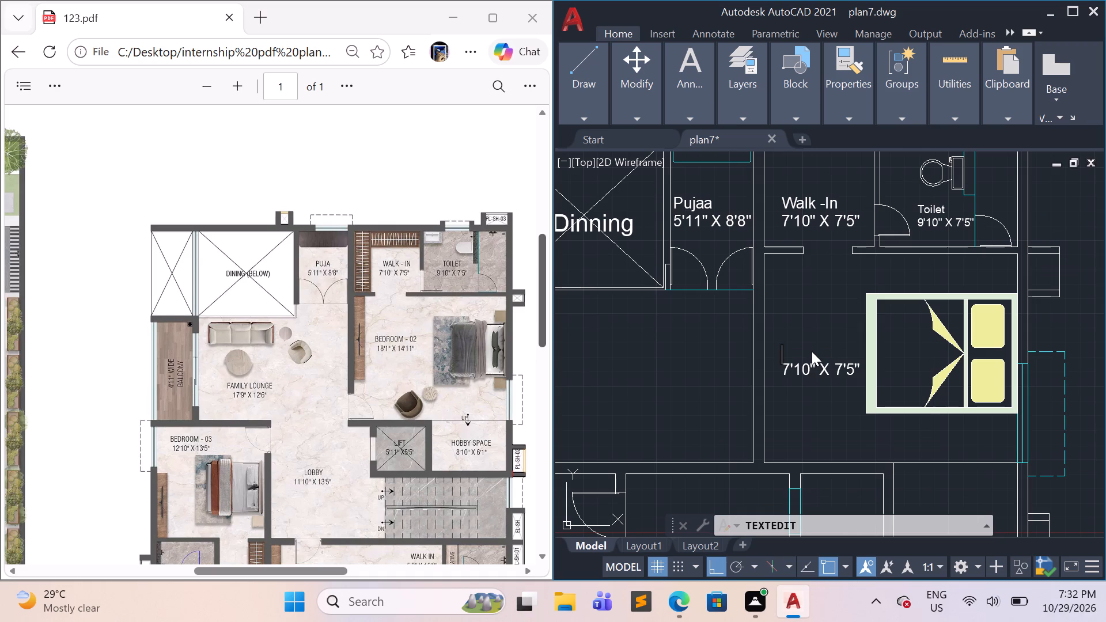
pyautogui.write('BE')
pyautogui.press('BackSpace')
pyautogui.write('ed')
pyautogui.press('space')
pyautogui.write('Room')
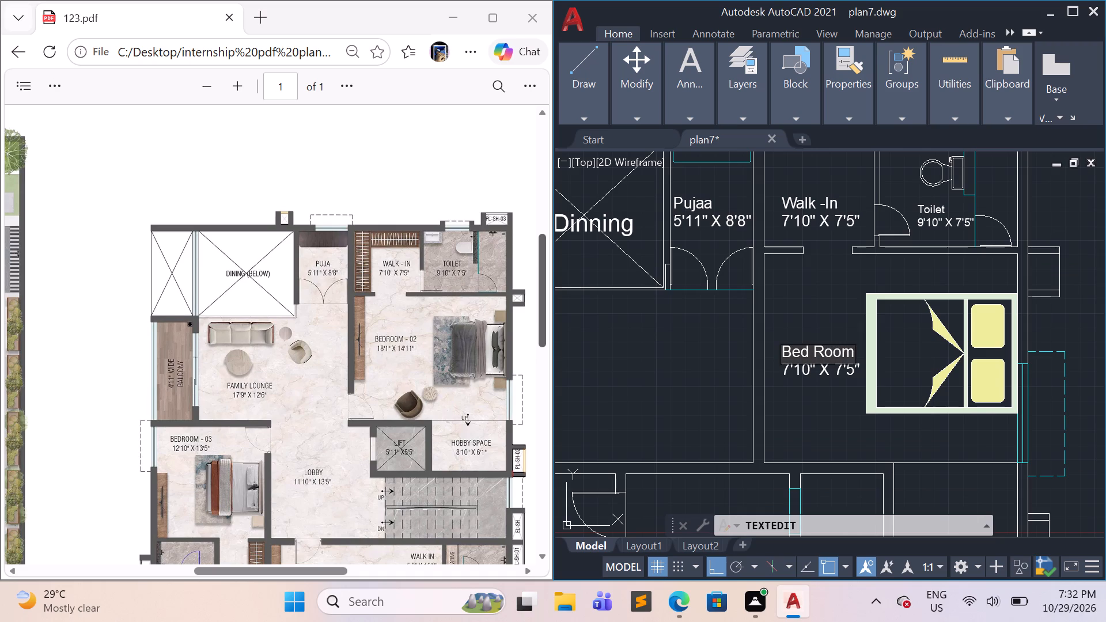
pyautogui.press('-')
pyautogui.press('2')
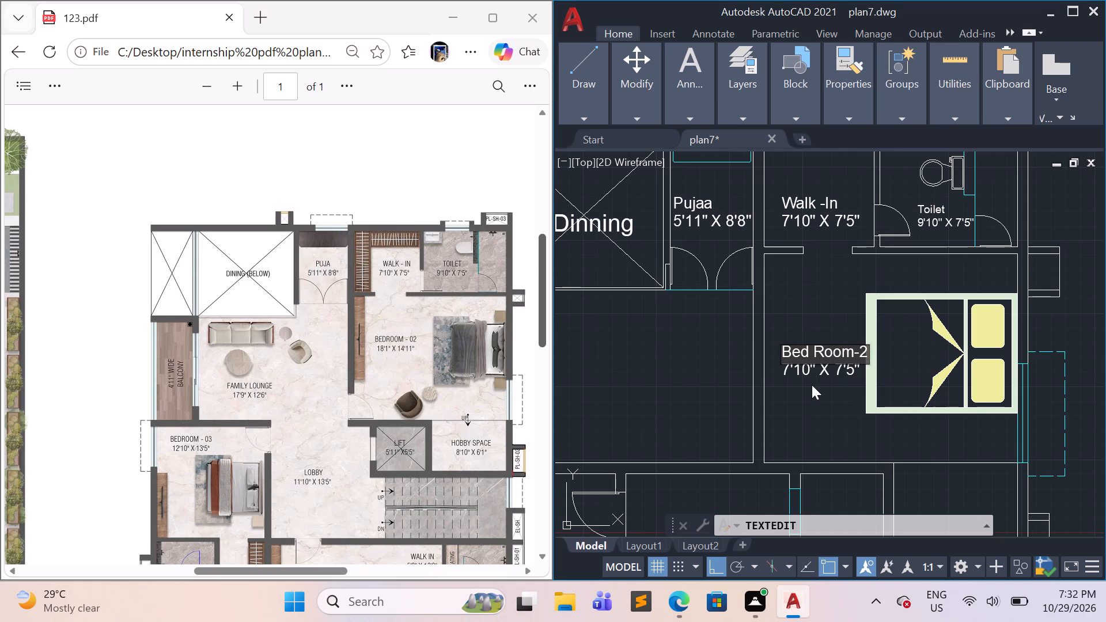
pyautogui.click(811, 390)
# Change the first dimension in the Bed Room-2 label's size line to 18'1".
pyautogui.doubleClick(808, 374)
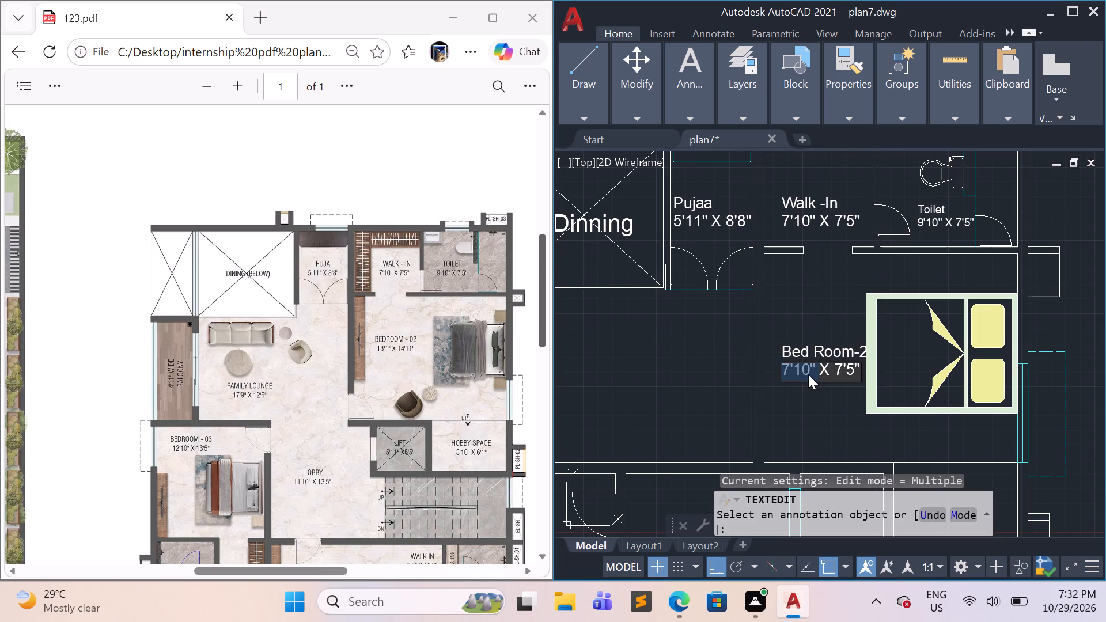
pyautogui.click(805, 372)
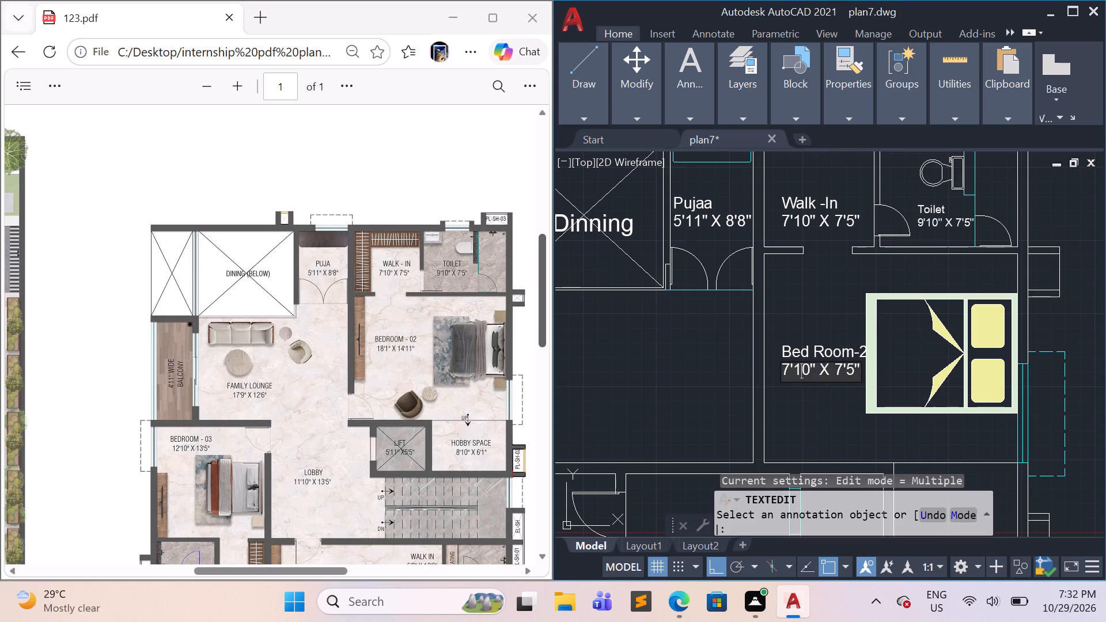
pyautogui.press('Right')
pyautogui.press('BackSpace')
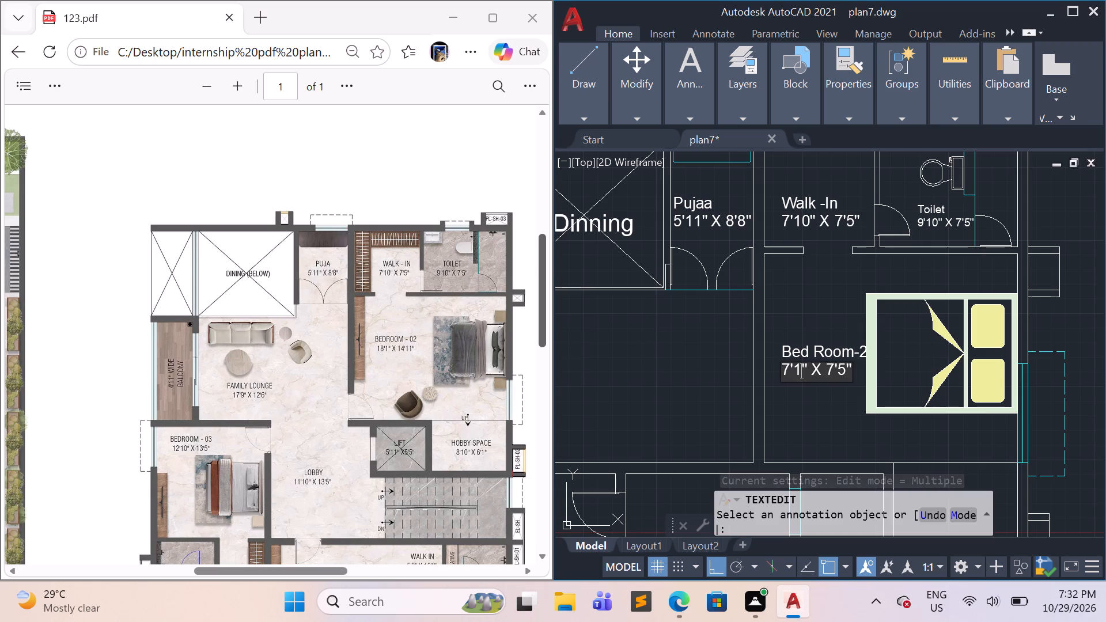
pyautogui.click(784, 372)
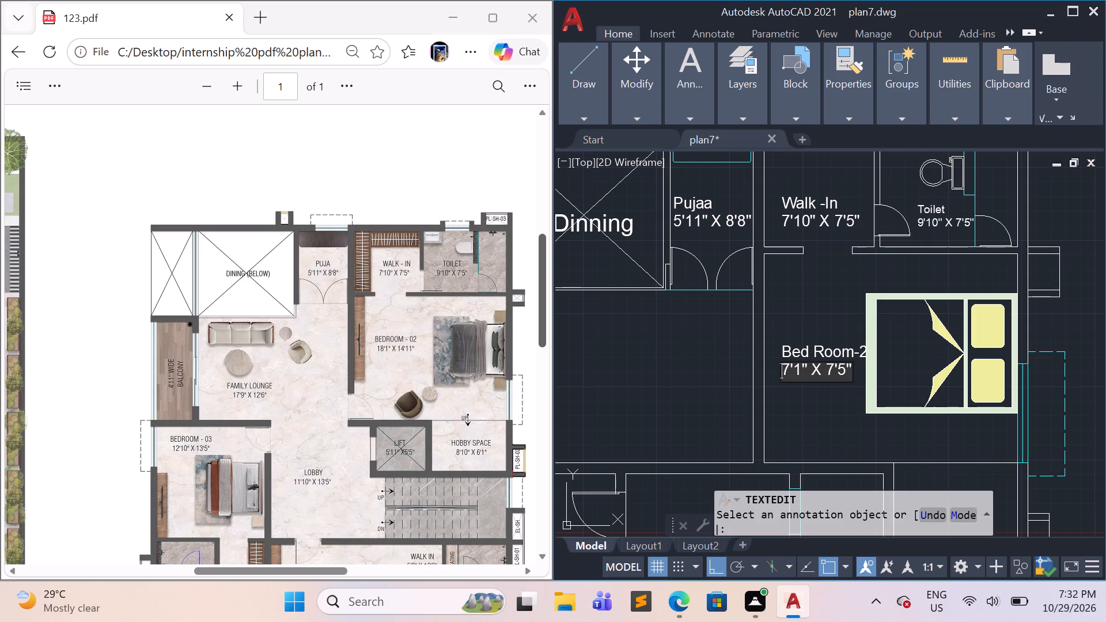
pyautogui.press('Right')
pyautogui.press('BackSpace')
pyautogui.write('18')
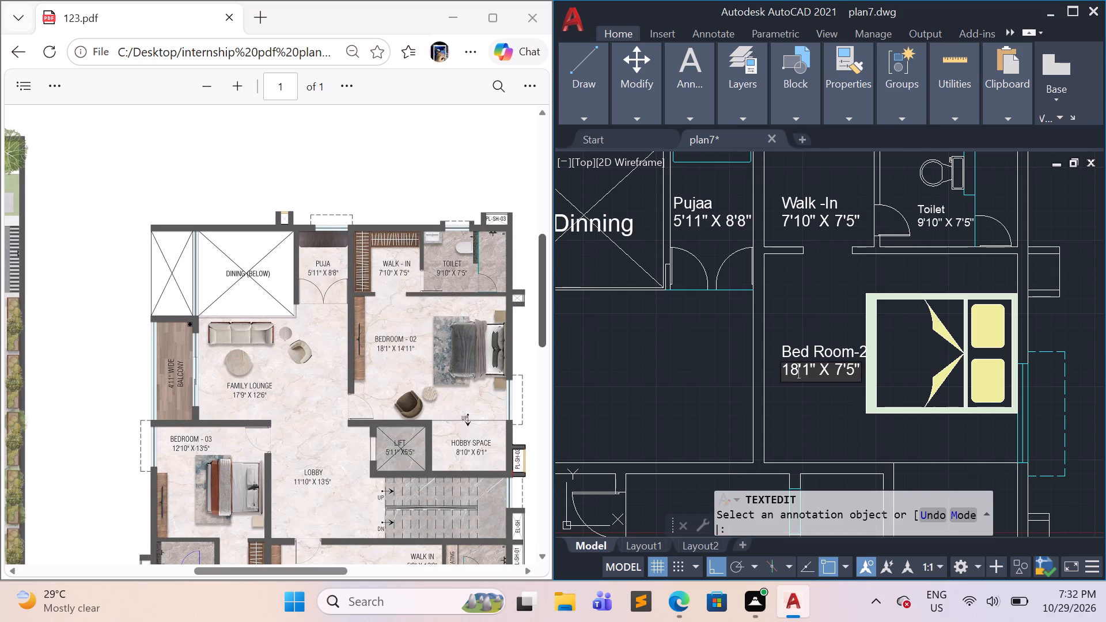
pyautogui.click(846, 391)
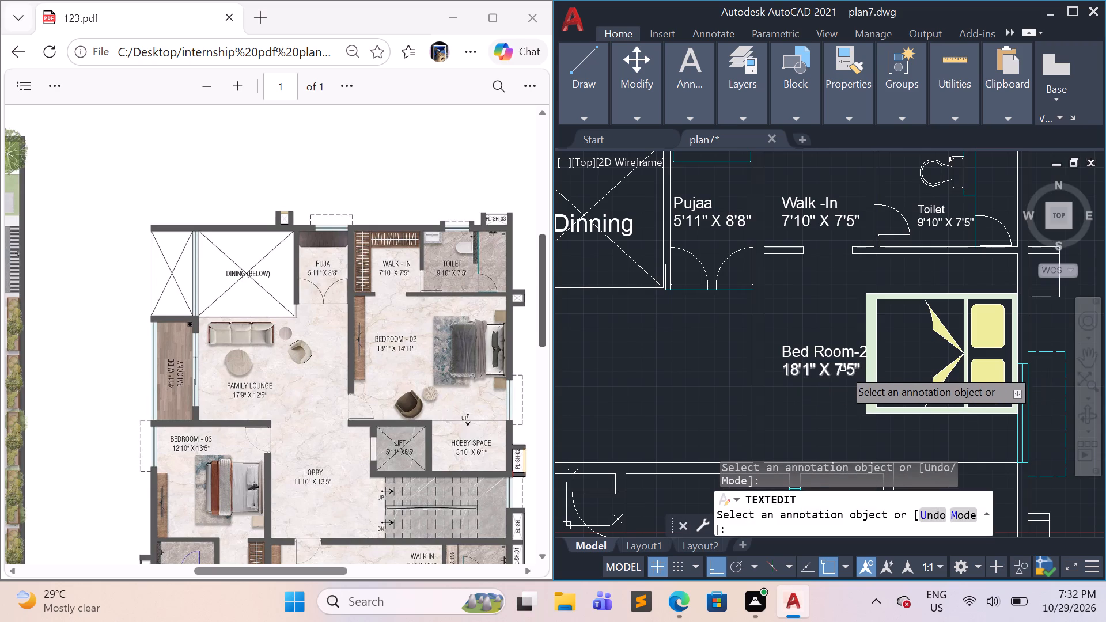
# Change the second dimension in the Bed Room-2 label's size line to 14'11".
pyautogui.doubleClick(842, 369)
pyautogui.press('BackSpace')
pyautogui.write('14')
pyautogui.press('Right')
pyautogui.press('Right')
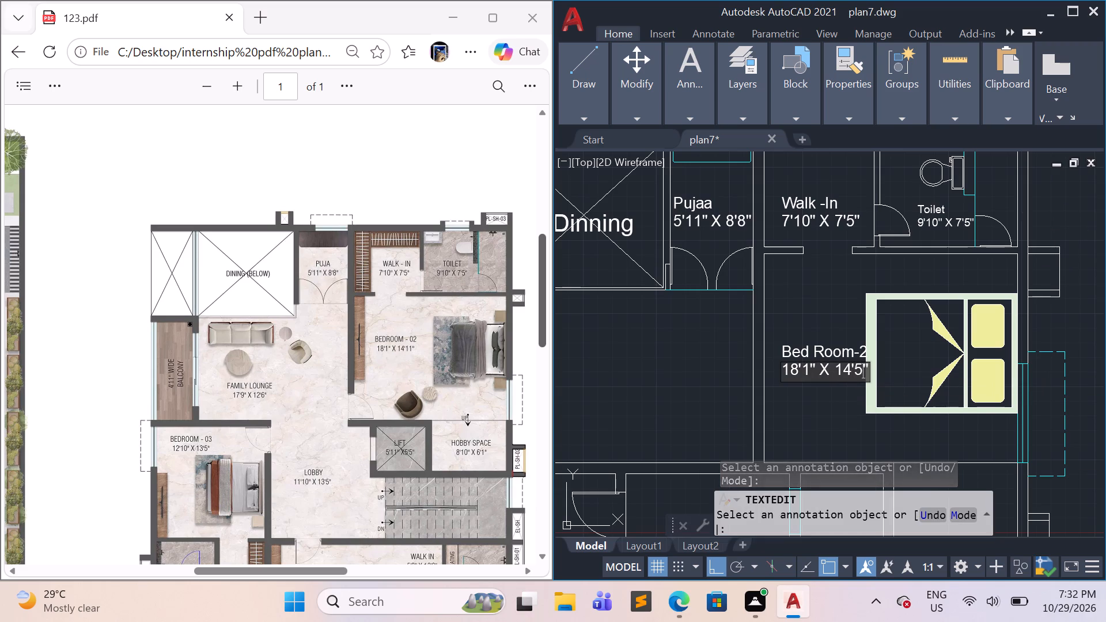
pyautogui.press('BackSpace')
pyautogui.write('11')
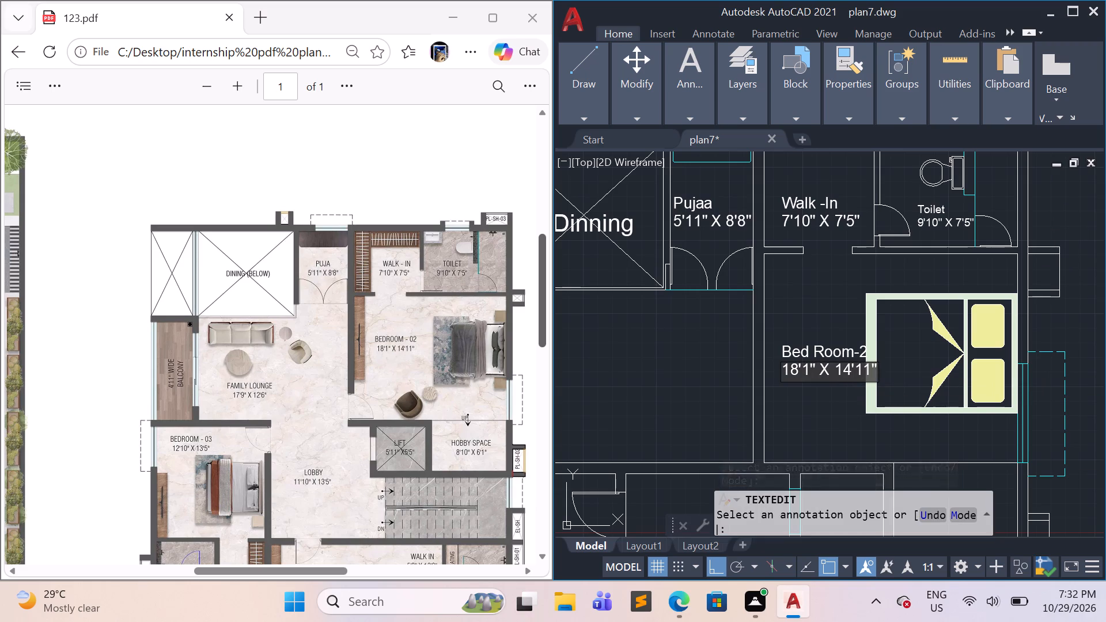
pyautogui.click(821, 402)
pyautogui.press('Escape')
pyautogui.press('Escape')
# Move both lines of the Bed Room-2 label straight south, clear of the bed and just above the room's south wall.
pyautogui.click(823, 391)
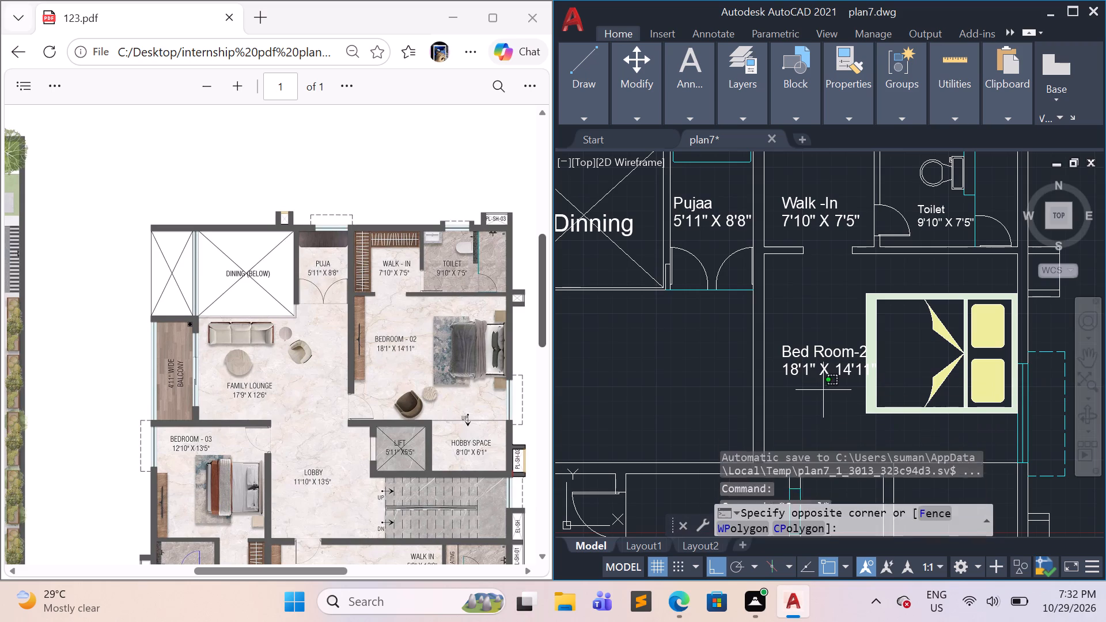
pyautogui.click(810, 346)
pyautogui.press('m')
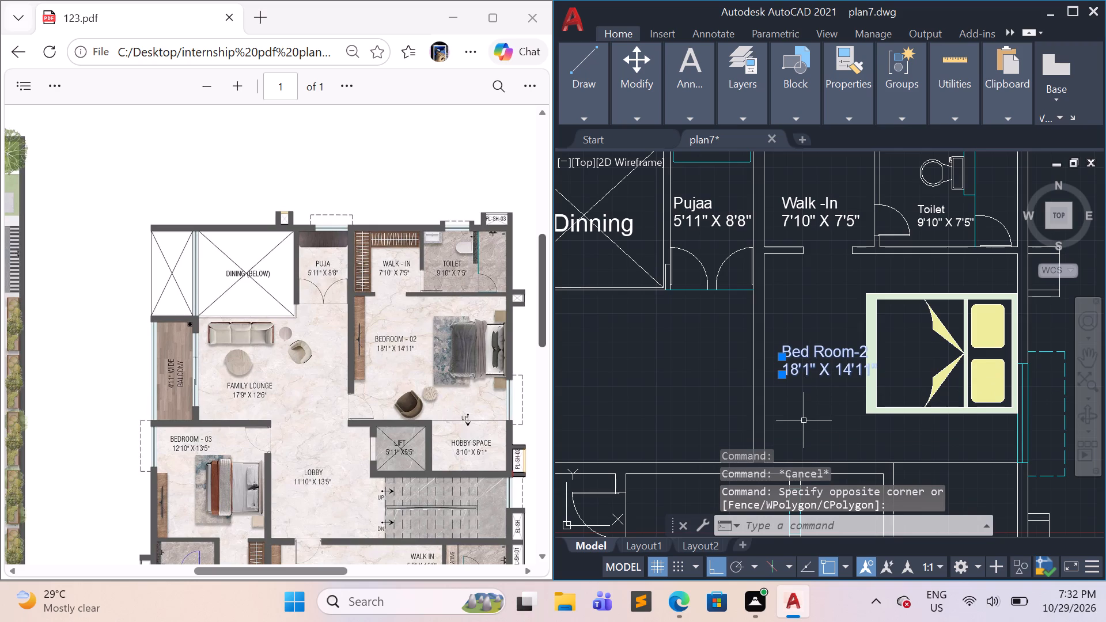
pyautogui.press('Return')
pyautogui.click(782, 377)
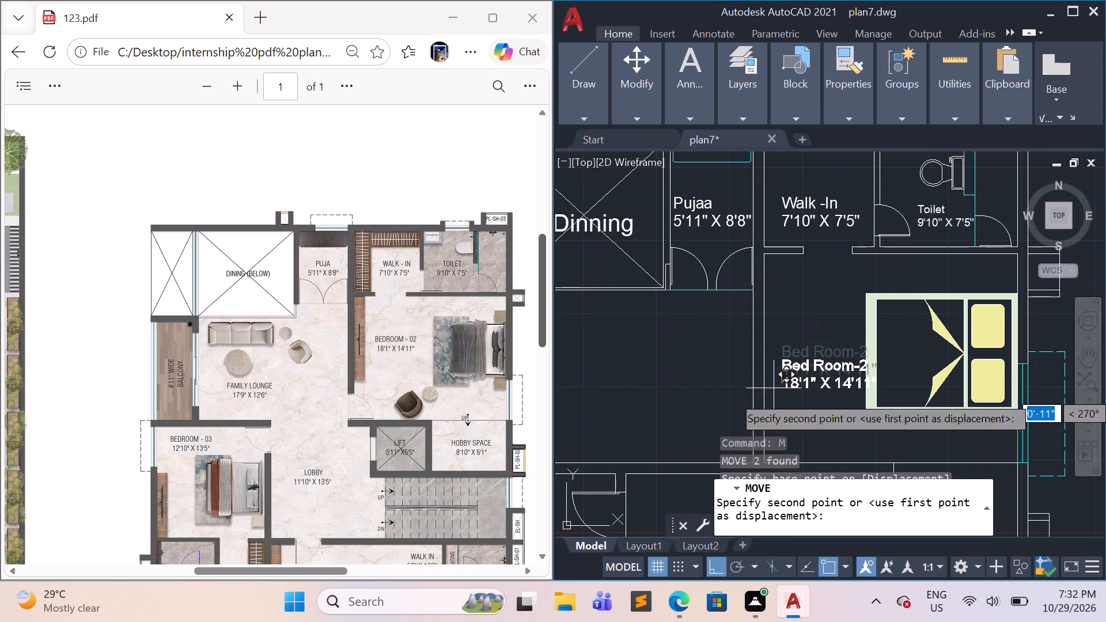
pyautogui.moveTo(804, 400); pyautogui.dragTo(839, 301, button='middle')
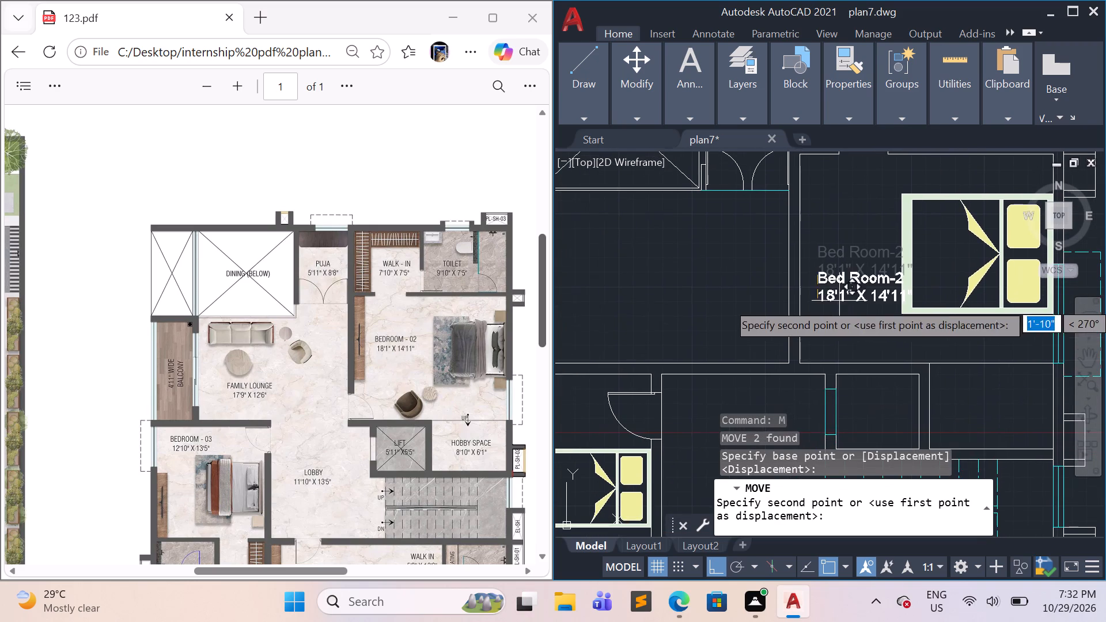
pyautogui.click(833, 348)
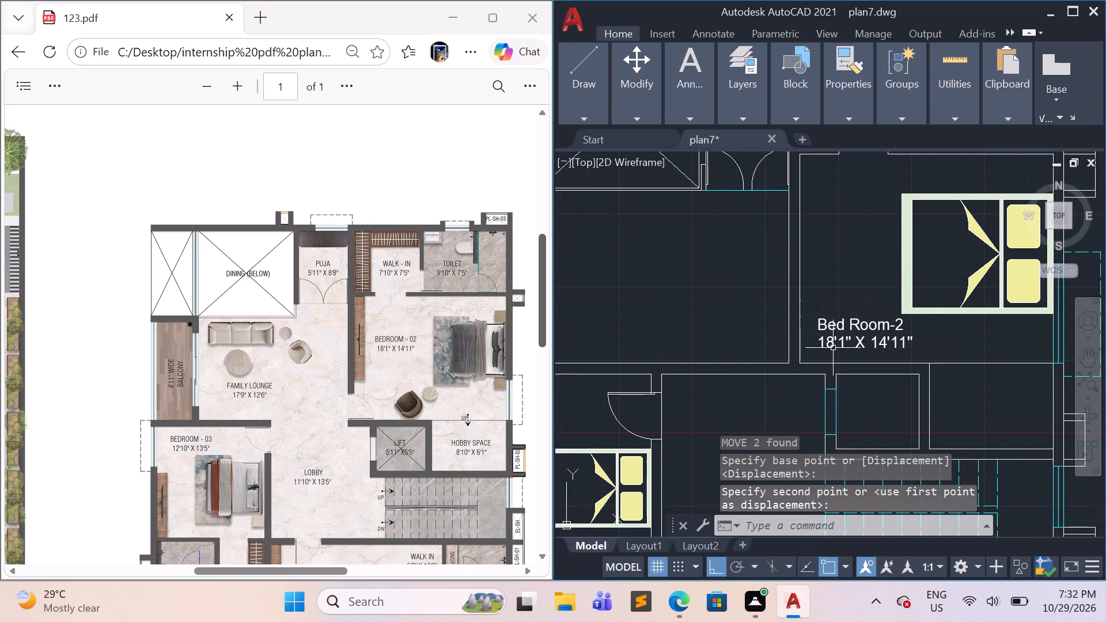
pyautogui.scroll(-2, 865, 339)
pyautogui.press('Escape')
# With Ortho off, copy both lines of the Bed Room-2 label above the Bedroom-03 bed and into the master bedroom.
pyautogui.scroll(1, 791, 341)
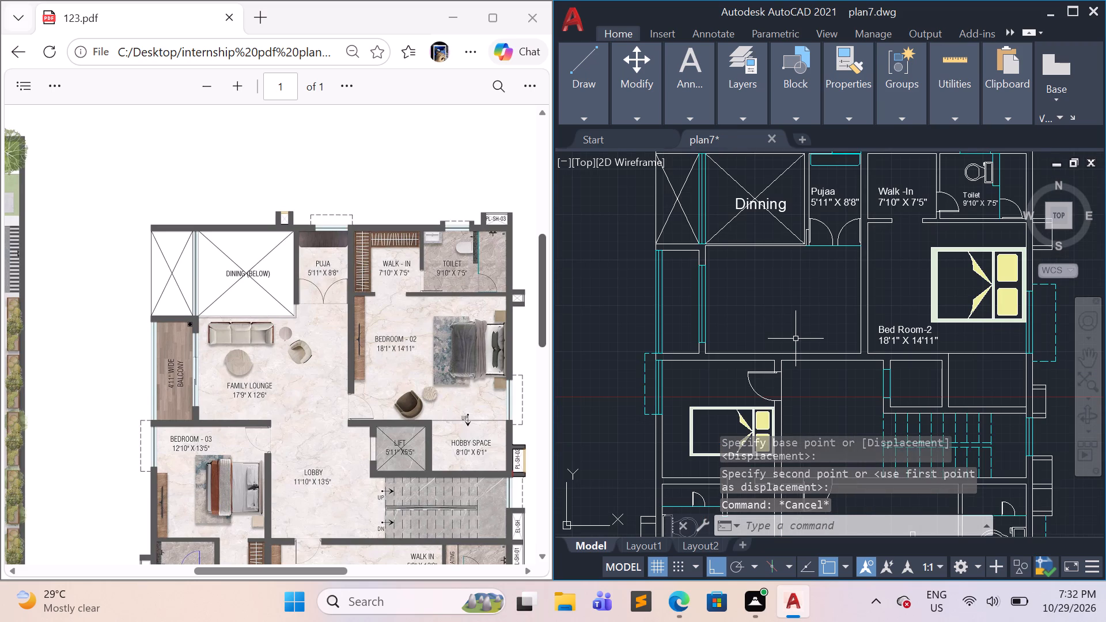
pyautogui.click(912, 342)
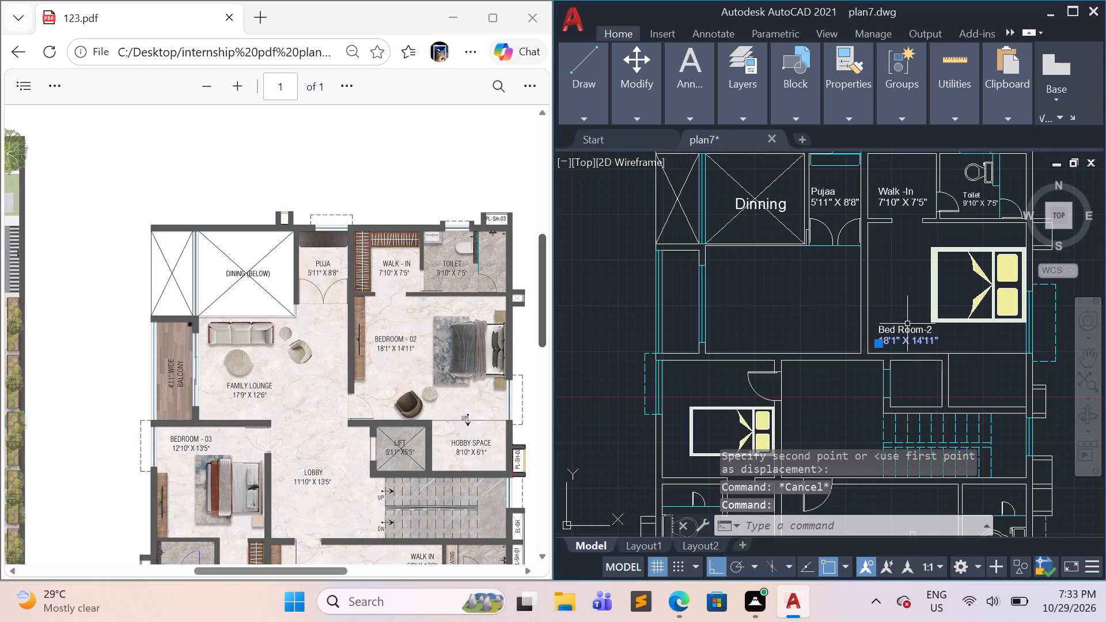
pyautogui.click(906, 328)
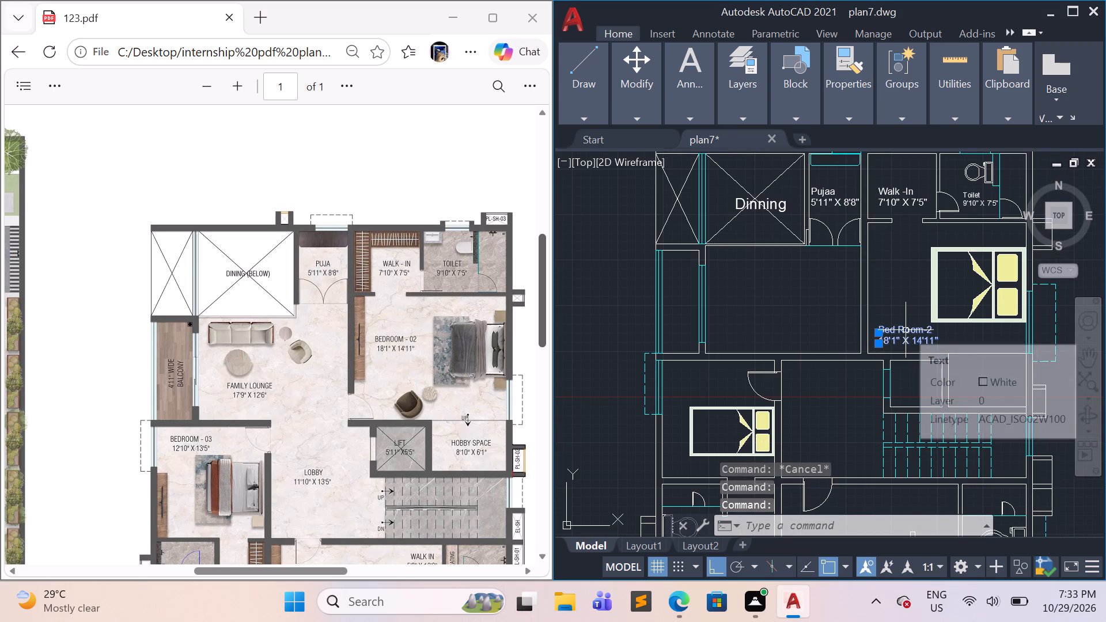
pyautogui.write('co')
pyautogui.press('Return')
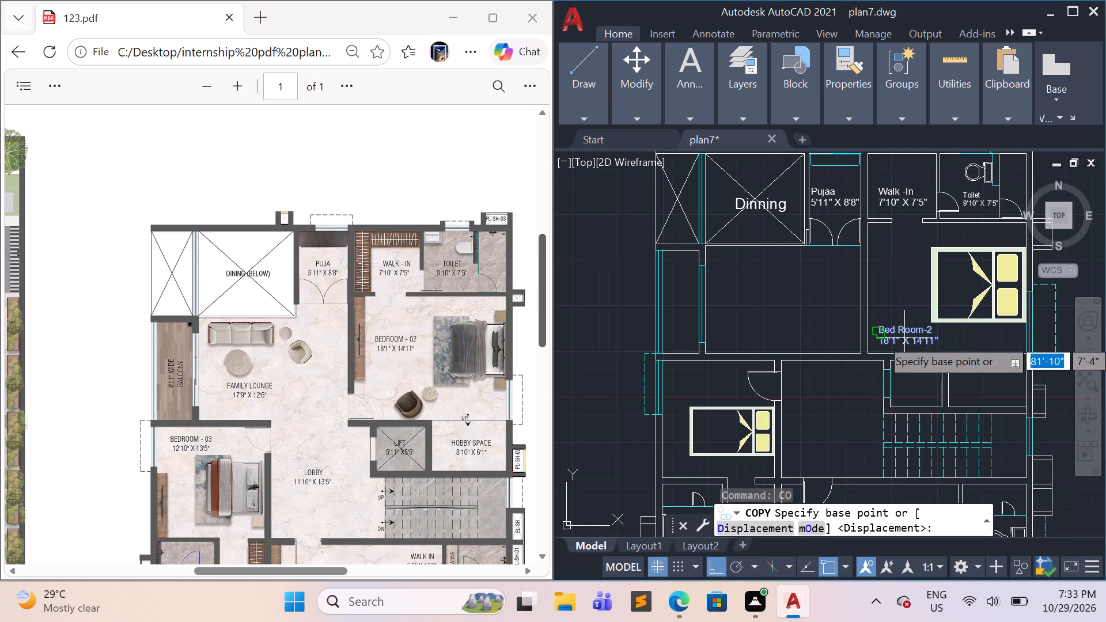
pyautogui.click(882, 344)
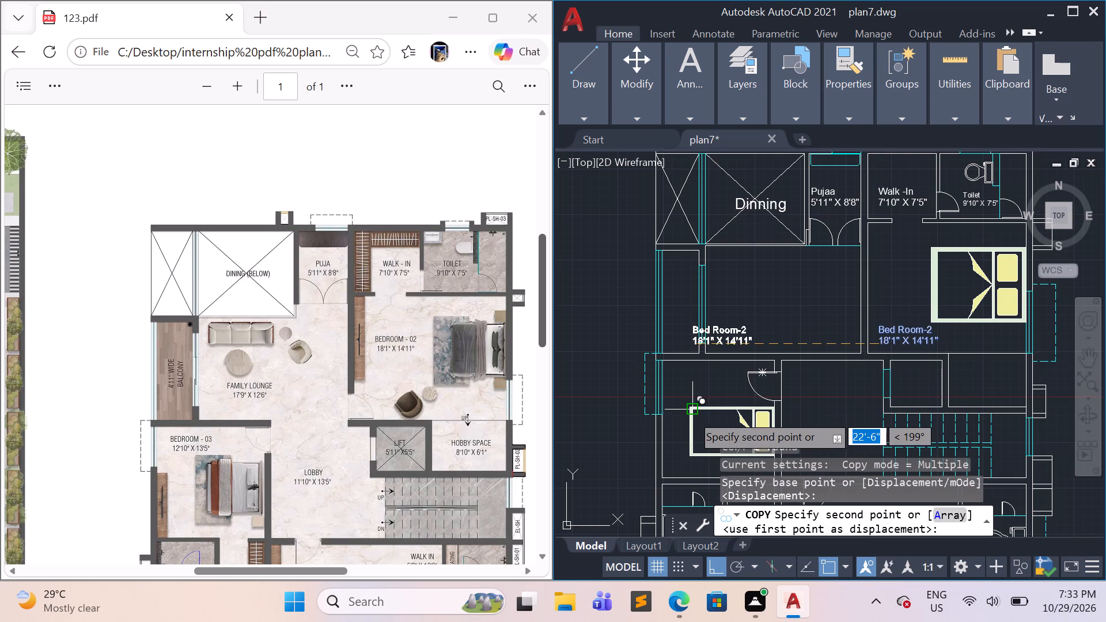
pyautogui.press('F8')
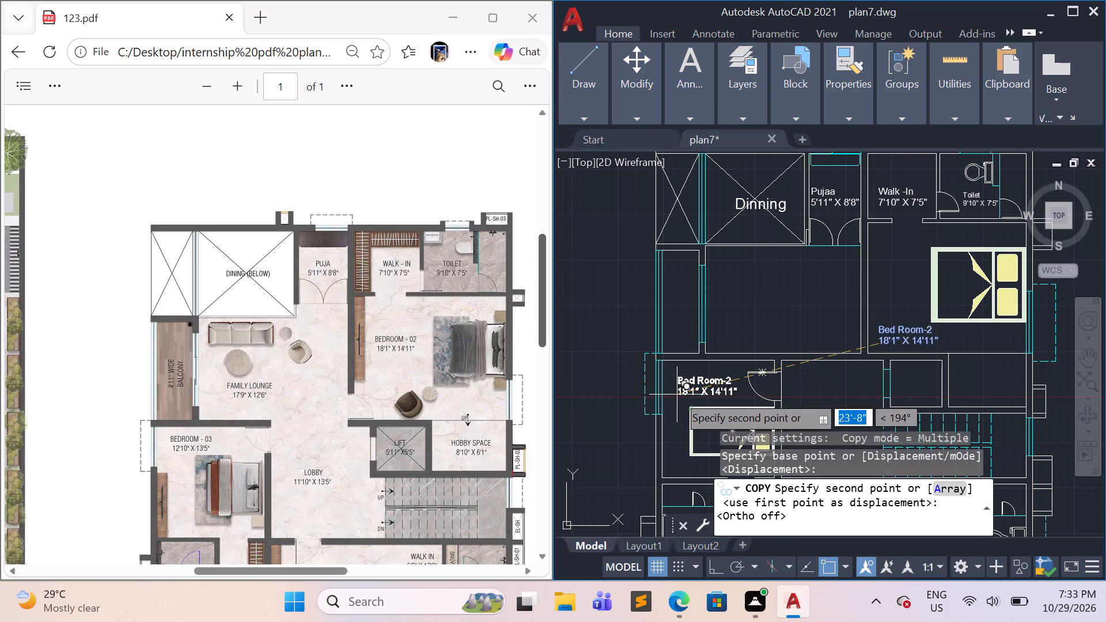
pyautogui.click(674, 394)
pyautogui.scroll(-2, 743, 401)
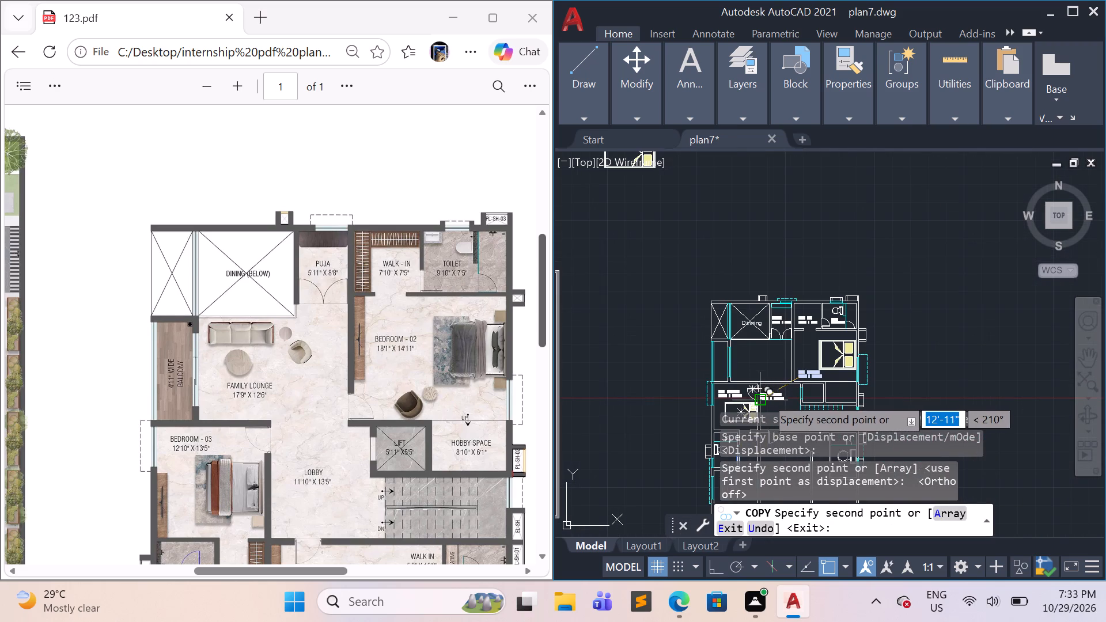
pyautogui.moveTo(770, 401); pyautogui.dragTo(740, 252, button='middle')
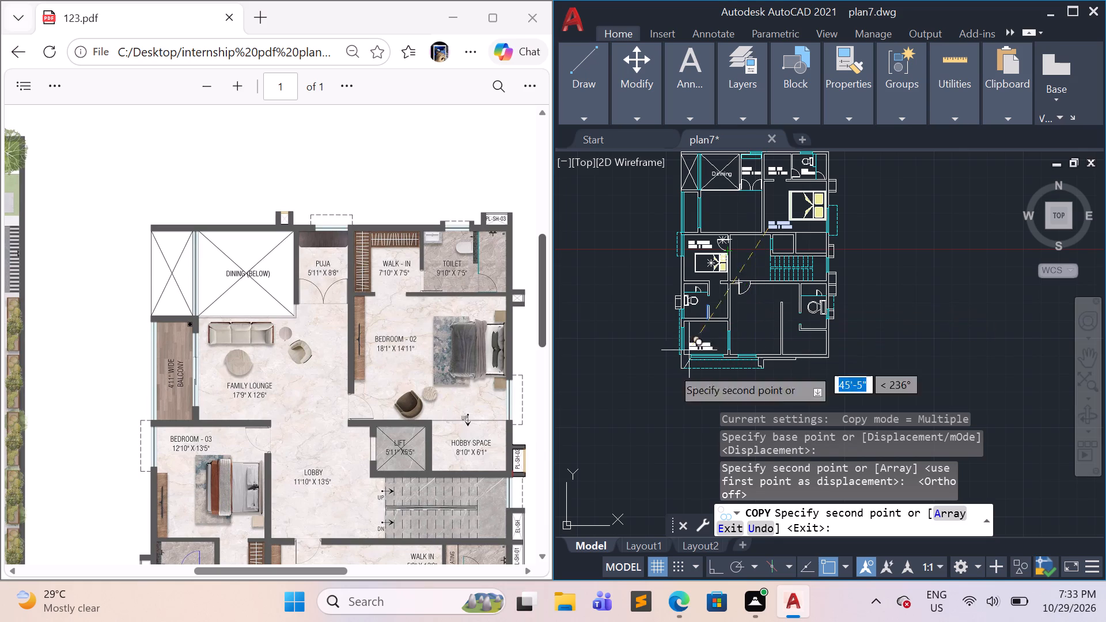
pyautogui.scroll(-2, 485, 454)
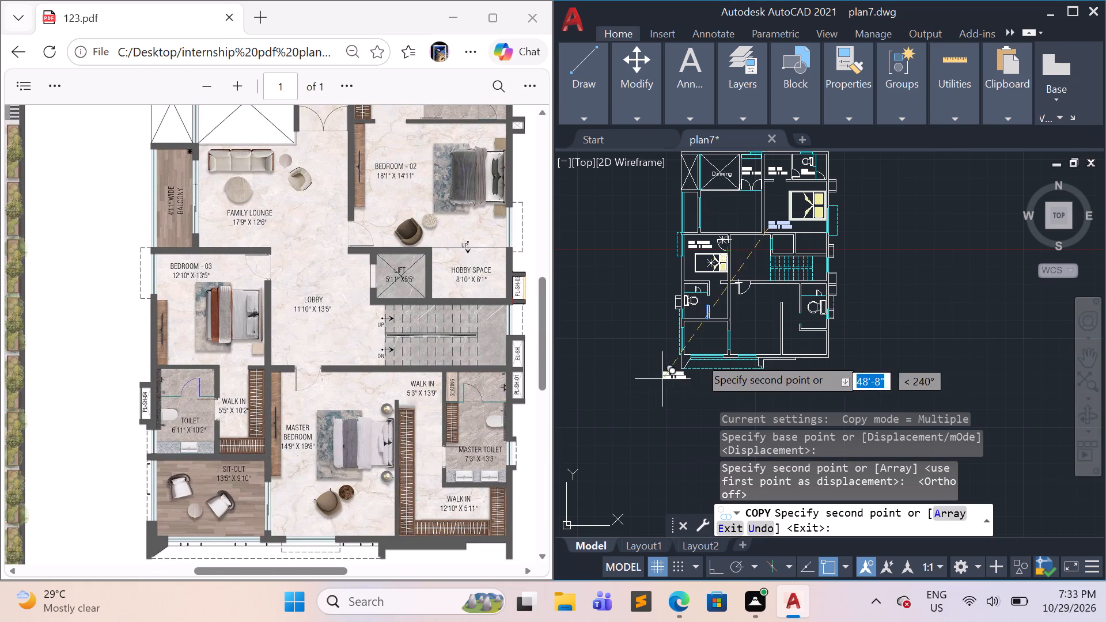
pyautogui.click(740, 307)
pyautogui.press('Escape')
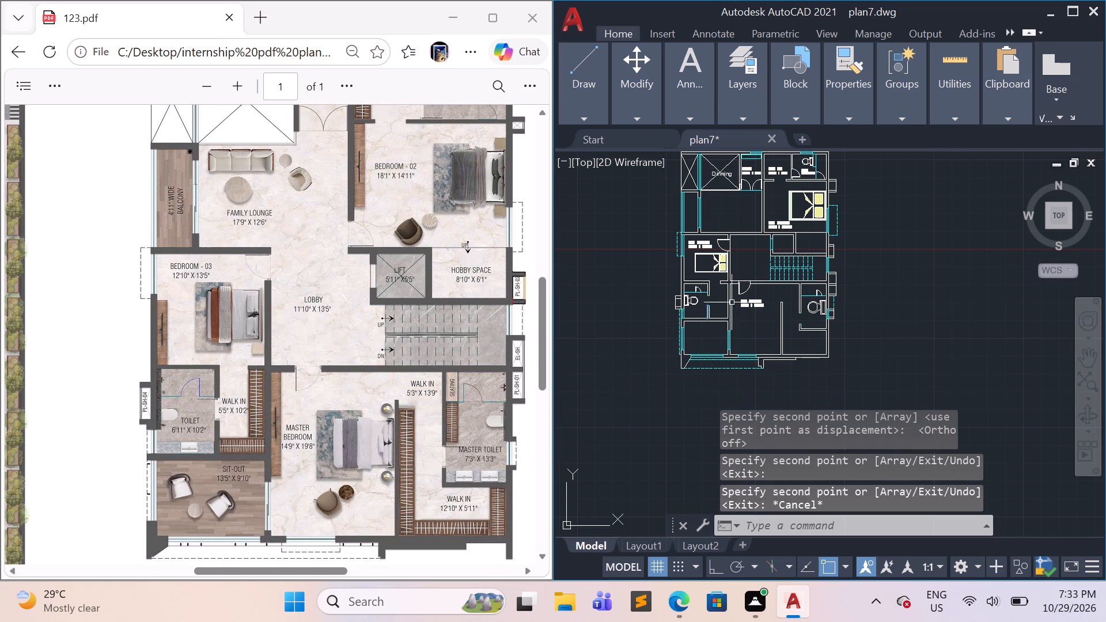
# Copy the whole Bedroom-03 bed into the master bedroom, placing its headboard side against the walk-in partition wall.
pyautogui.scroll(2, 711, 280)
pyautogui.click(733, 267)
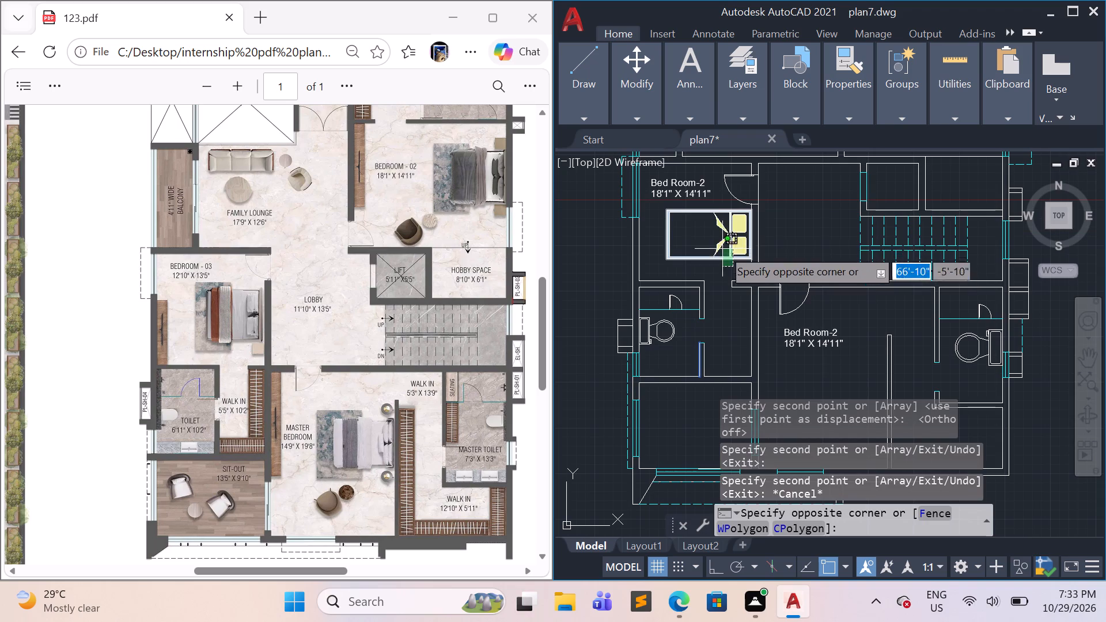
pyautogui.click(689, 213)
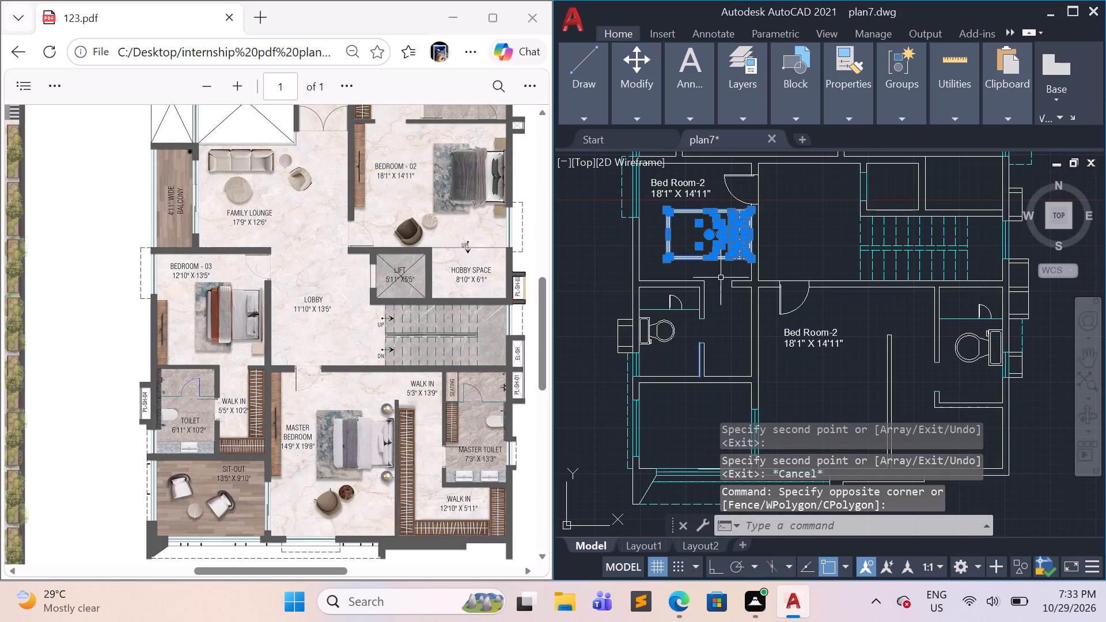
pyautogui.write('co')
pyautogui.press('Return')
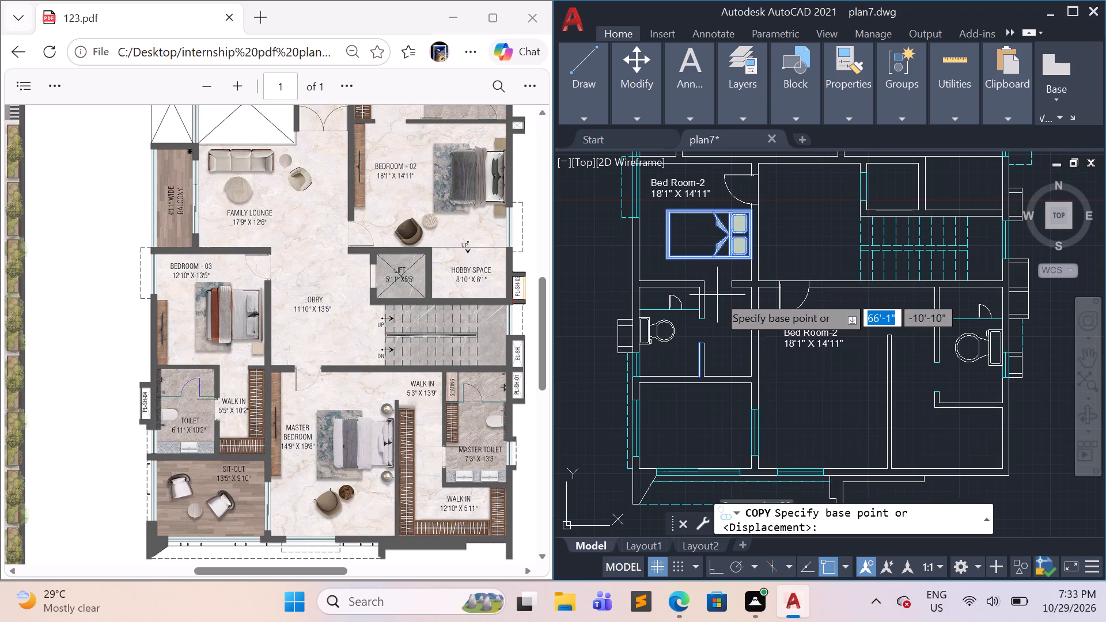
pyautogui.click(755, 261)
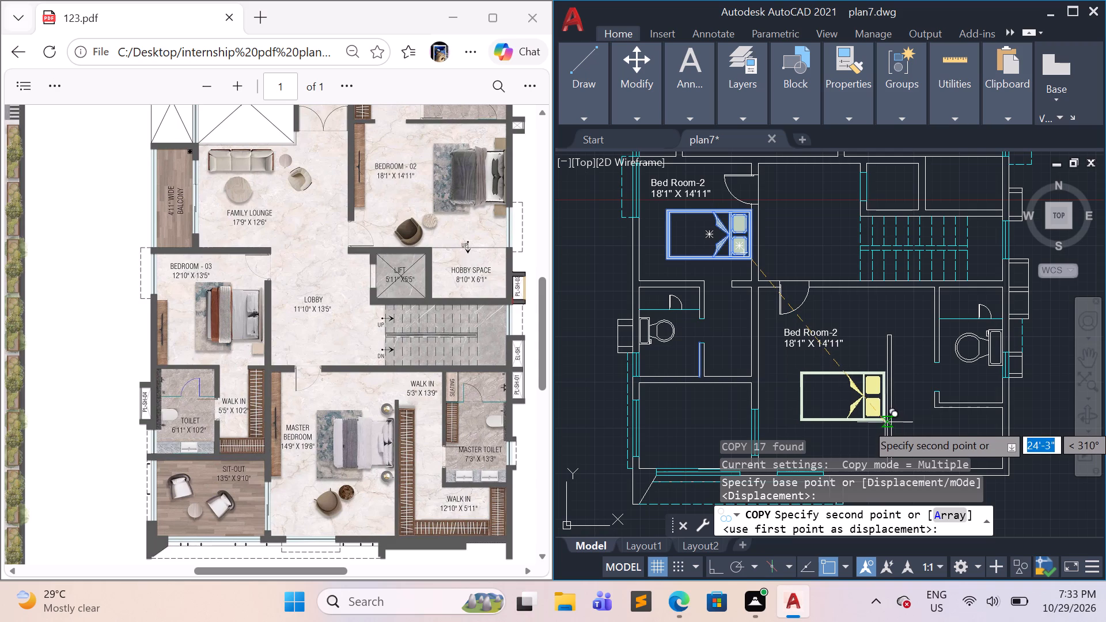
pyautogui.click(887, 427)
pyautogui.press('Escape')
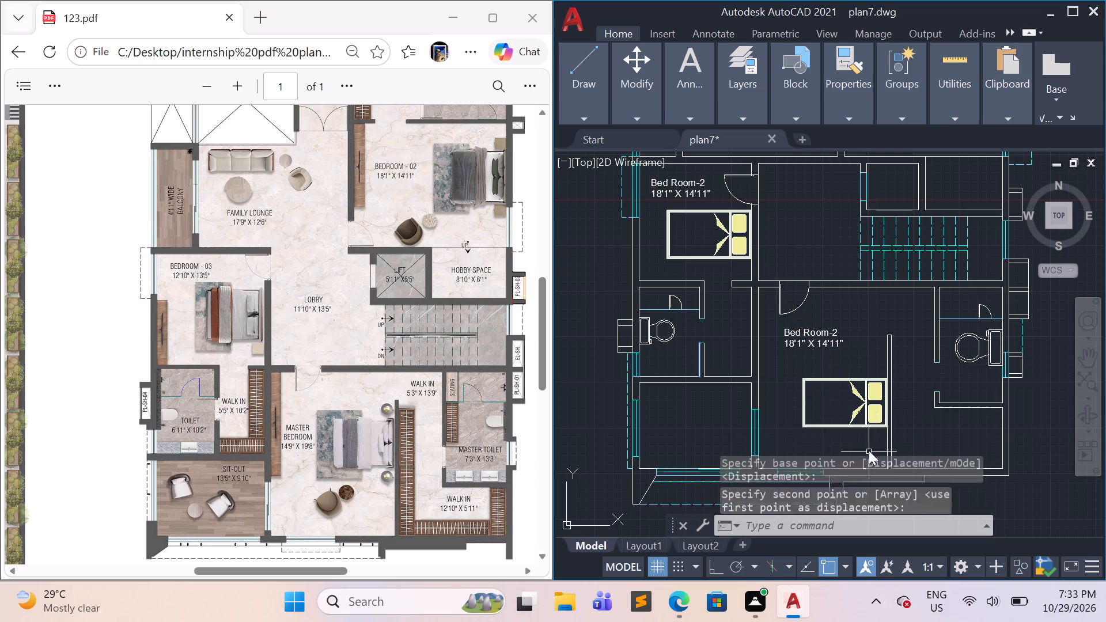
pyautogui.scroll(-2, 875, 421)
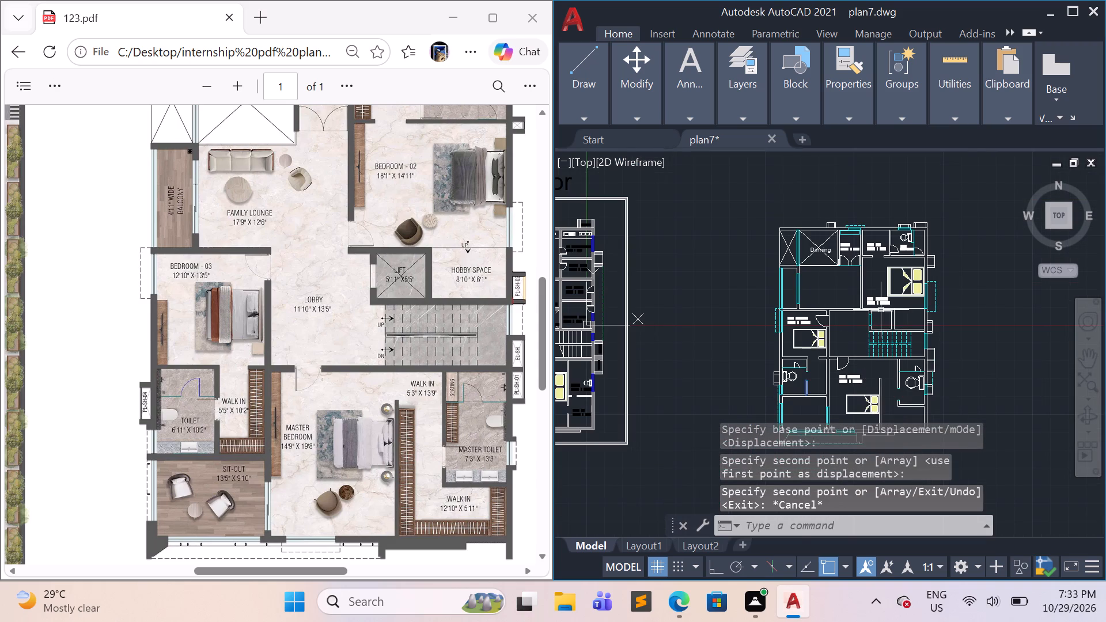
# Copy both lines of the Bed Room-2 label into the family lounge and the balcony west of it.
pyautogui.press('Escape')
pyautogui.scroll(1, 940, 301)
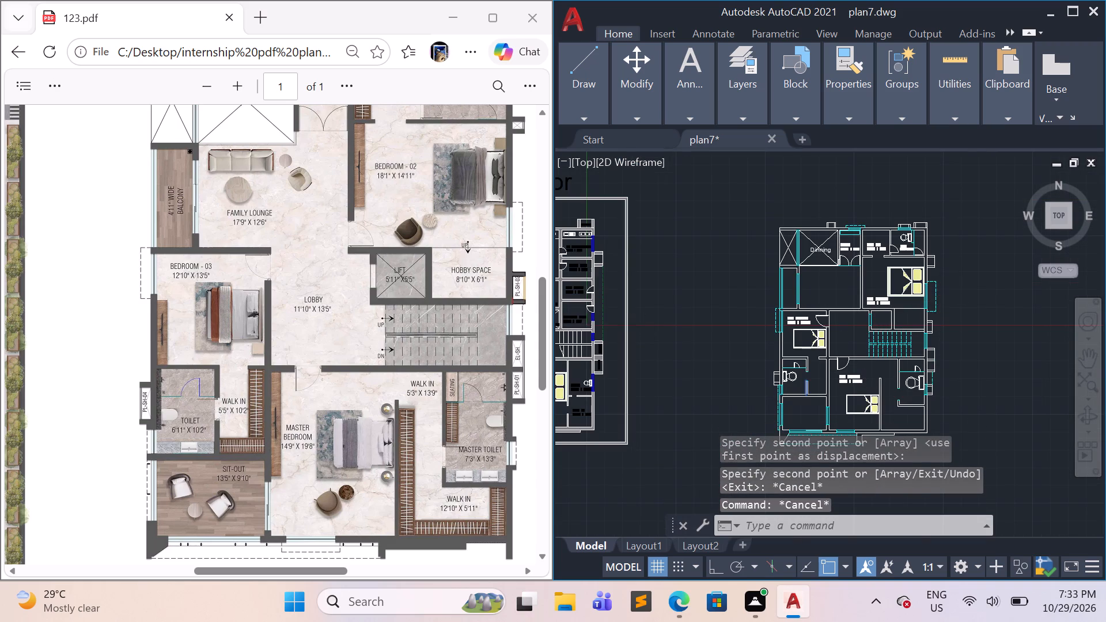
pyautogui.scroll(1, 940, 301)
pyautogui.moveTo(656, 292); pyautogui.dragTo(679, 390, button='middle')
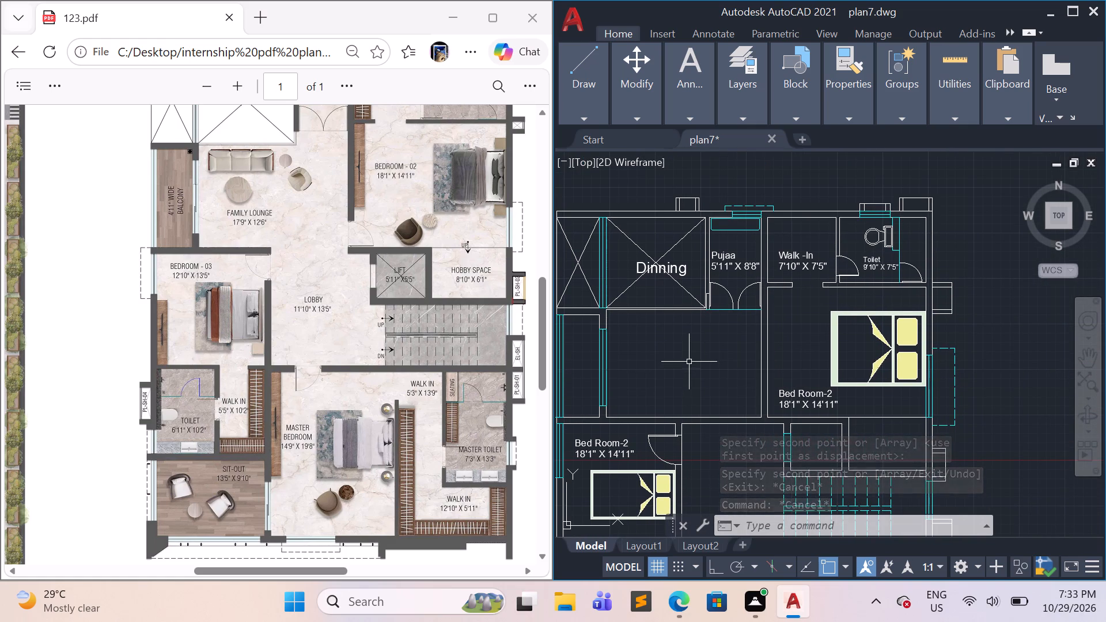
pyautogui.moveTo(689, 362); pyautogui.dragTo(743, 360, button='middle')
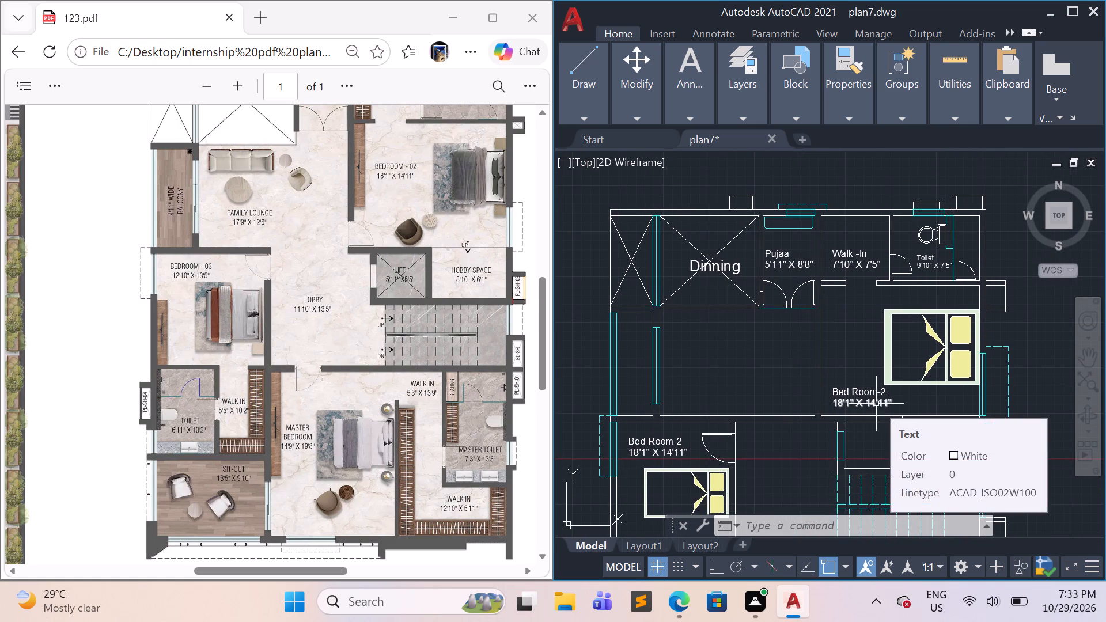
pyautogui.click(877, 410)
pyautogui.click(854, 382)
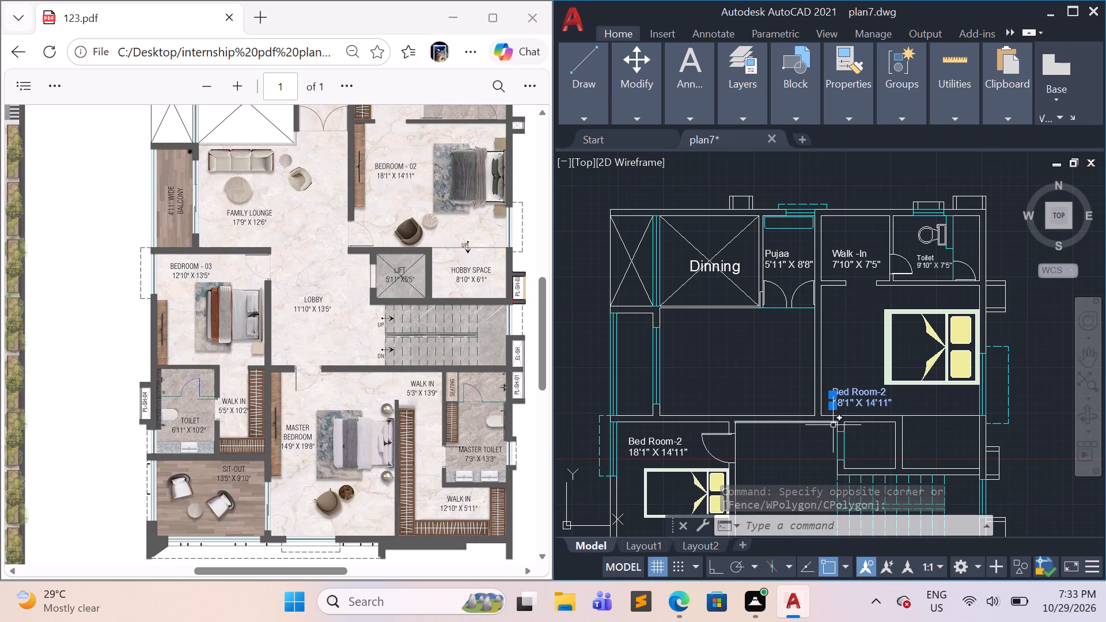
pyautogui.write('co')
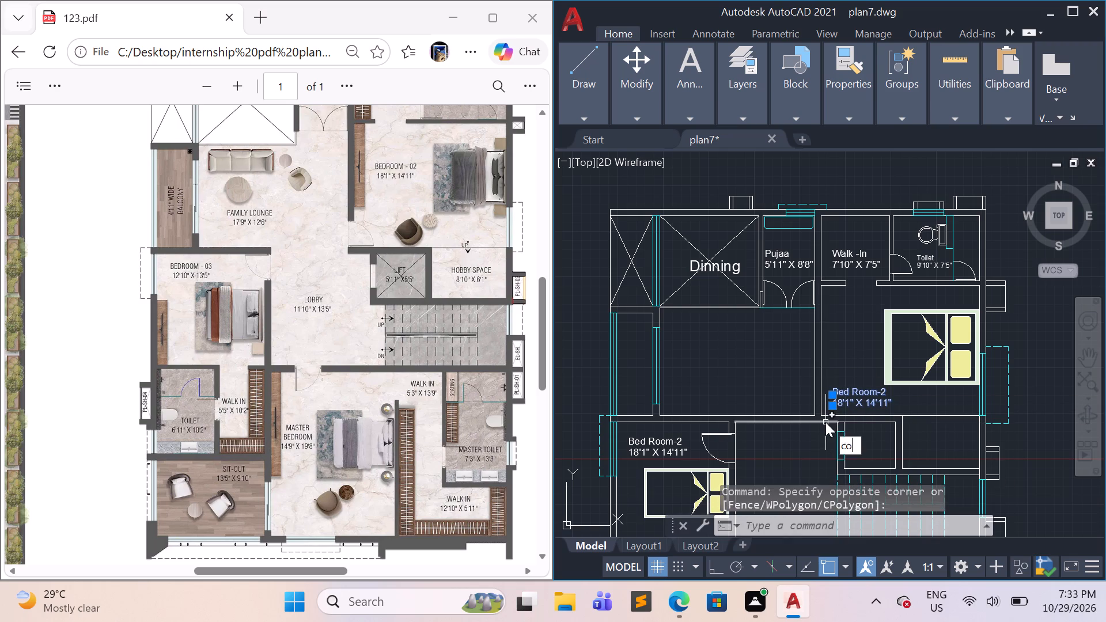
pyautogui.press('Return')
pyautogui.click(833, 403)
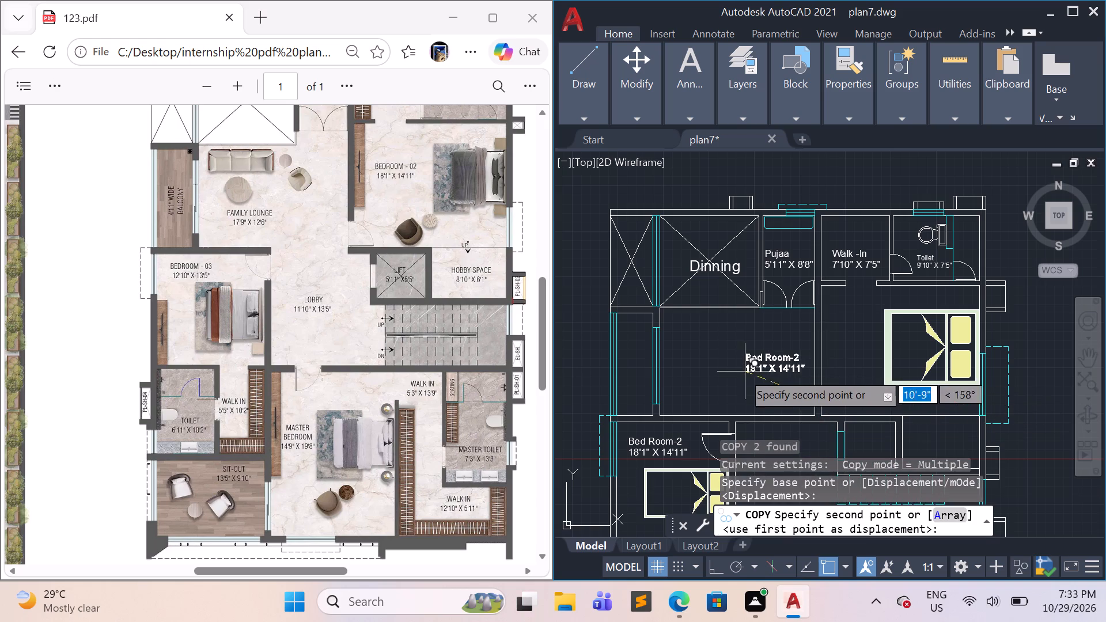
pyautogui.click(714, 371)
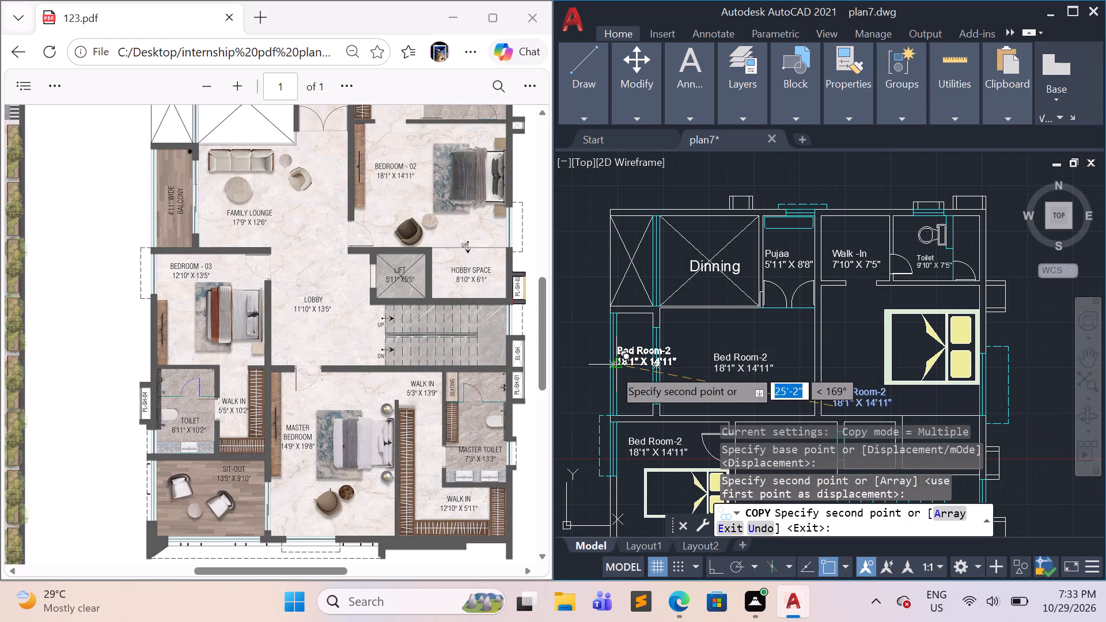
pyautogui.click(613, 368)
# Place further copies of the two-line Bed Room-2 label in the lobby, the lift and the hobby space.
pyautogui.scroll(-4, 790, 378)
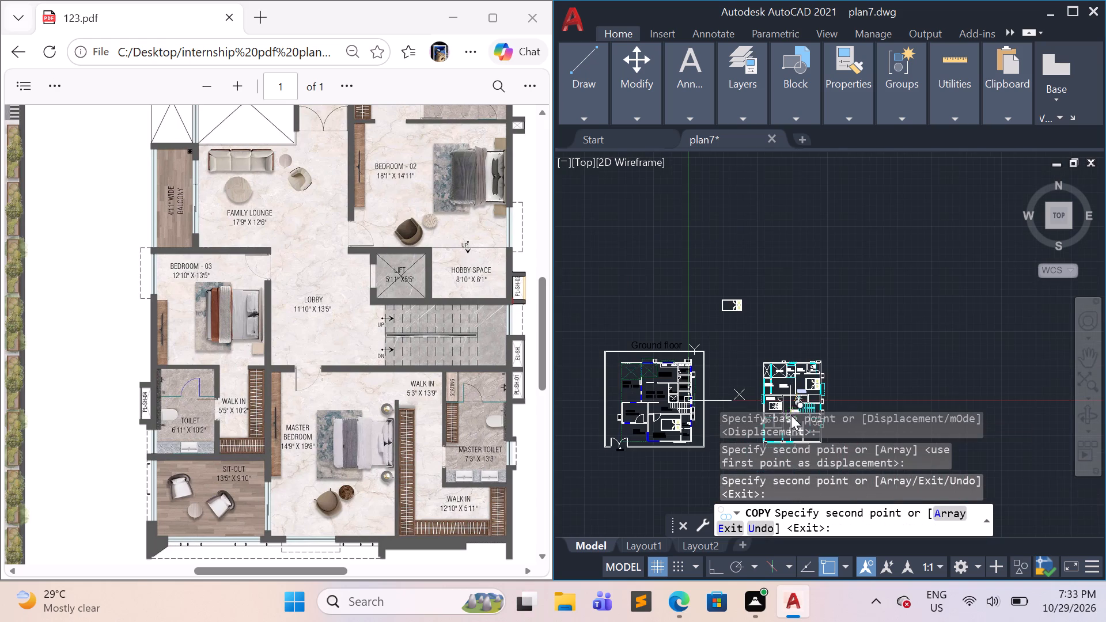
pyautogui.scroll(3, 790, 408)
pyautogui.middleClick(785, 411)
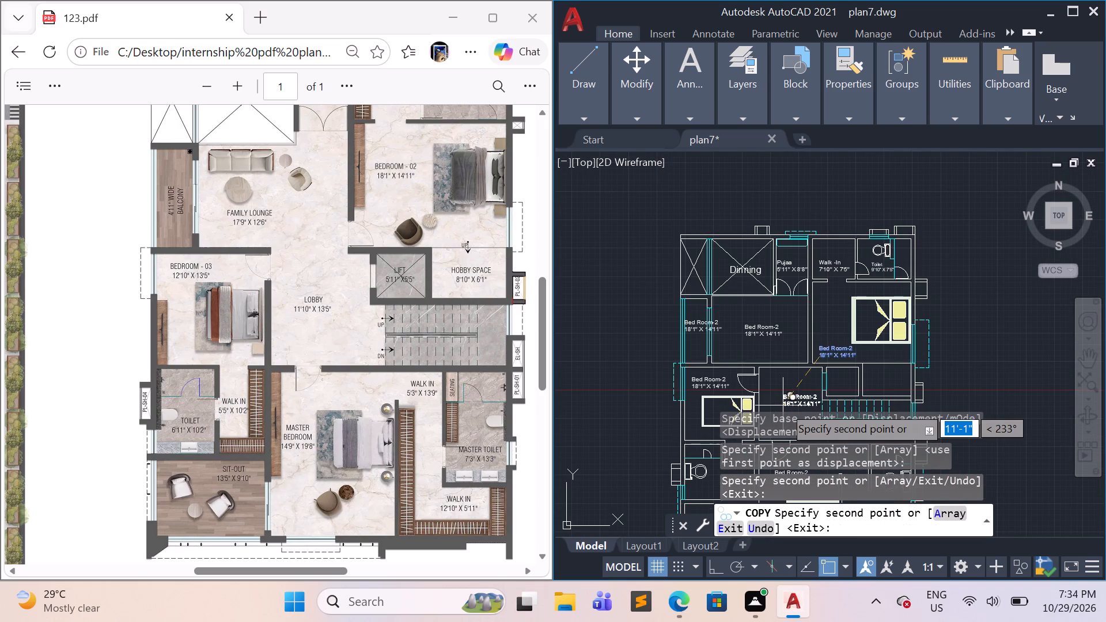
pyautogui.click(783, 405)
pyautogui.click(831, 385)
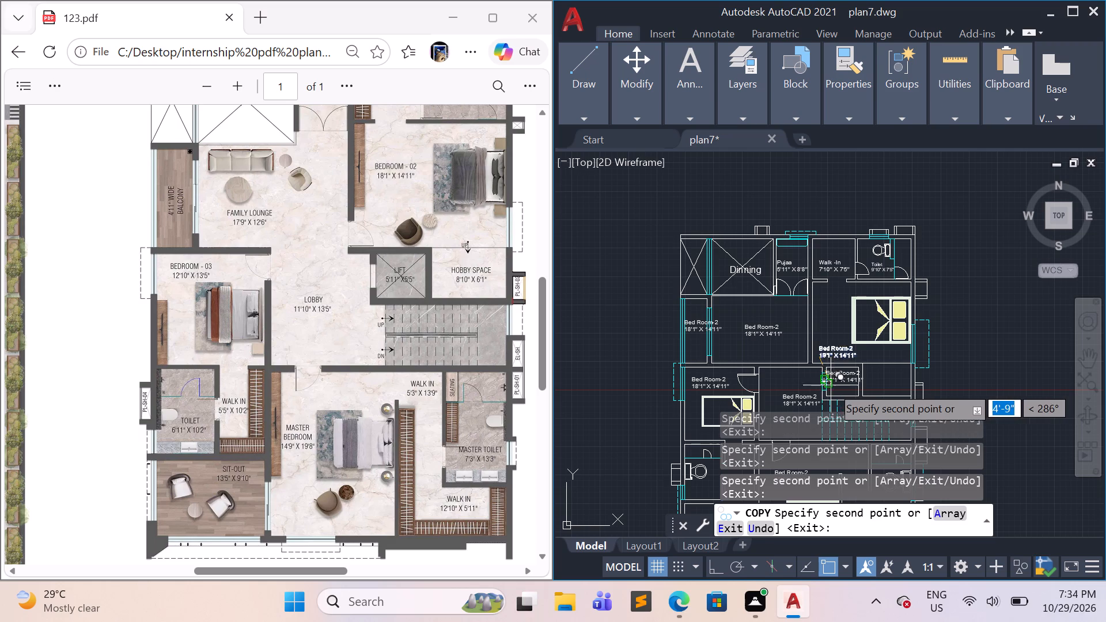
pyautogui.click(876, 390)
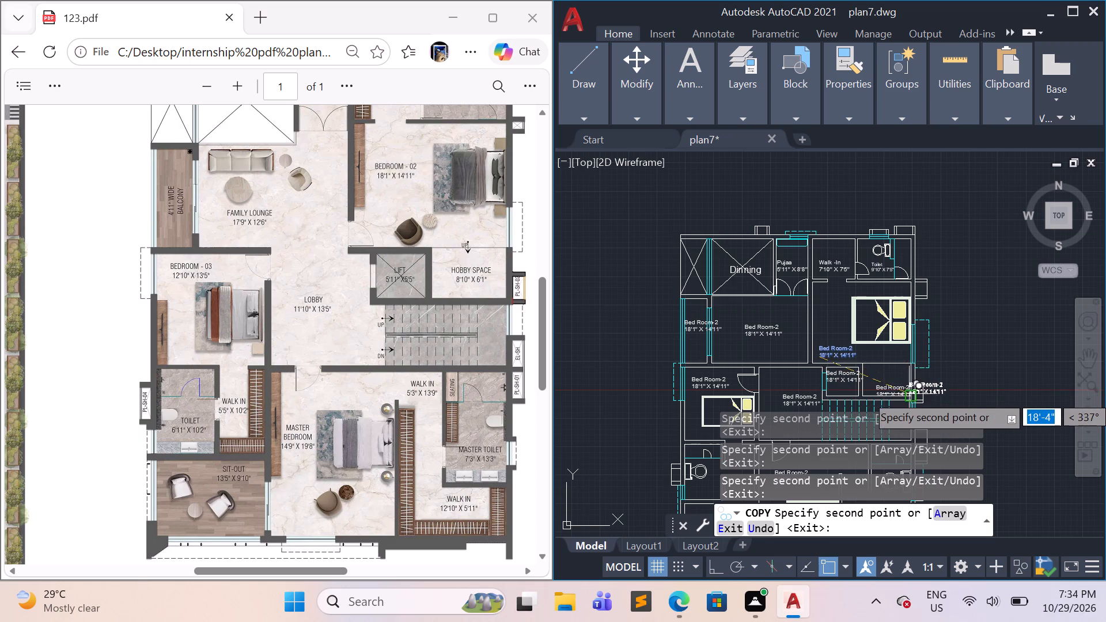
# Place two more copies of the label at the west end of the staircase, one beside each flight.
pyautogui.moveTo(929, 377); pyautogui.dragTo(965, 250, button='middle')
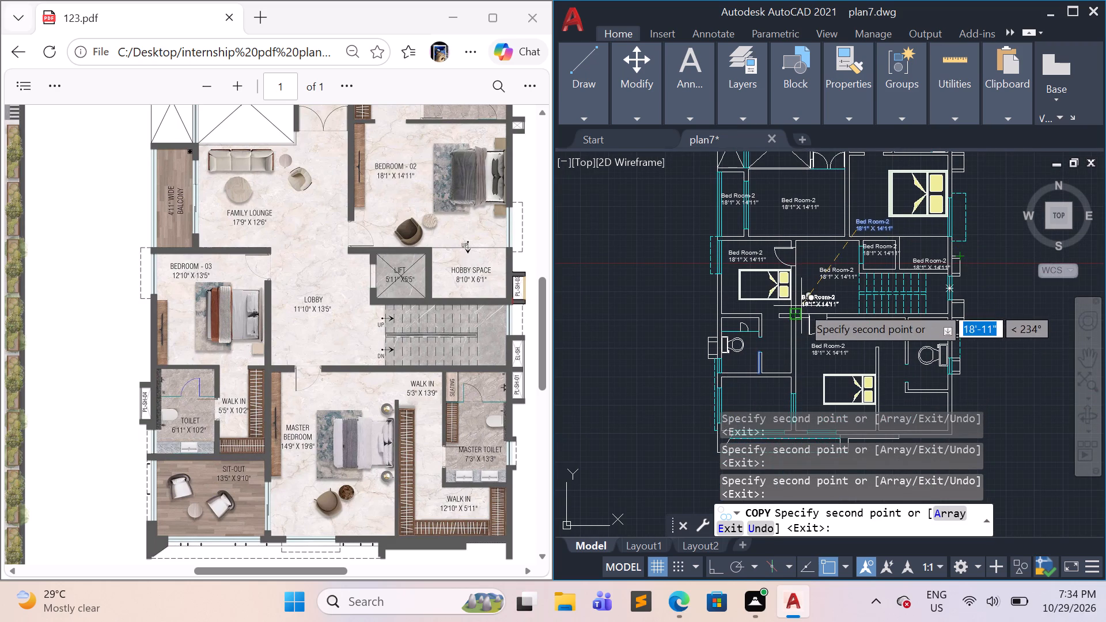
pyautogui.scroll(3, 874, 286)
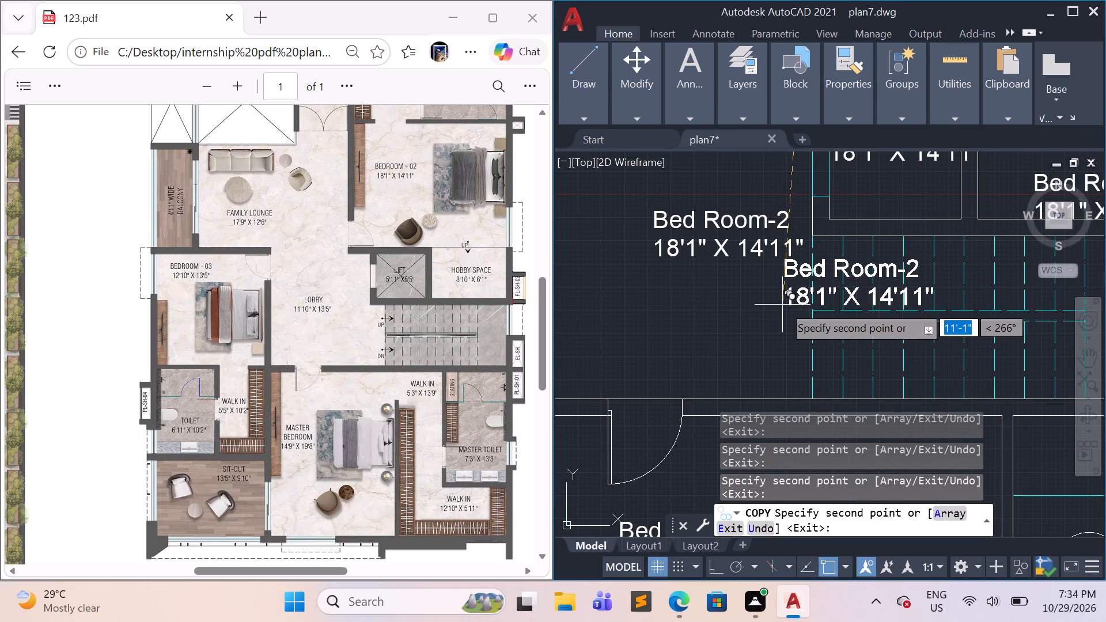
pyautogui.click(782, 305)
pyautogui.click(779, 377)
# Place copies of the label in the walk-in west of the master bedroom, the adjoining toilet and the sit-out.
pyautogui.scroll(-3, 825, 370)
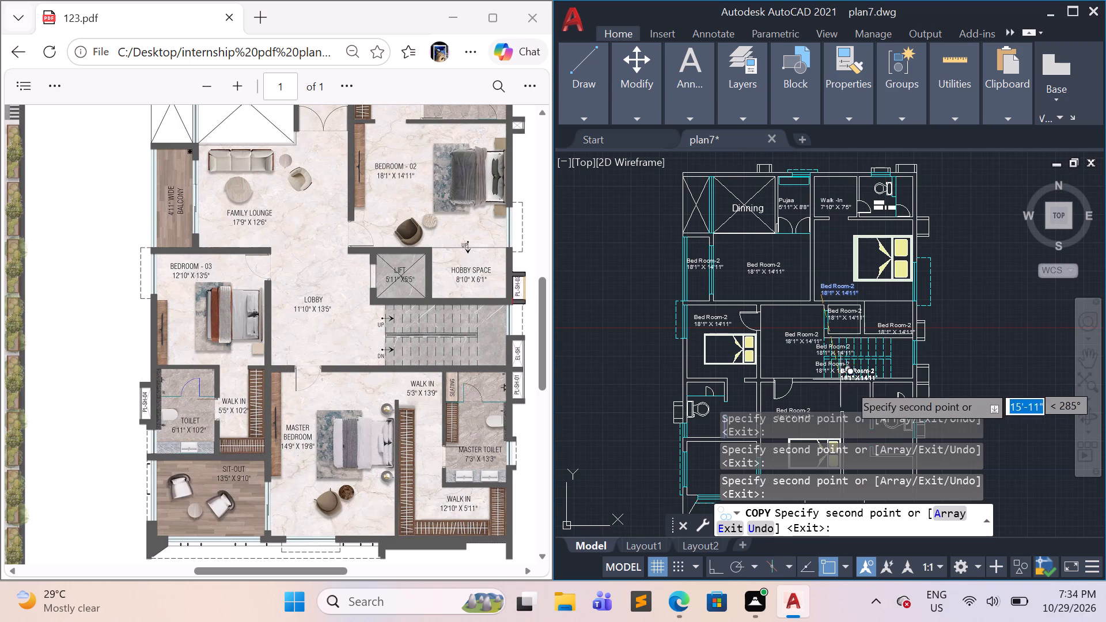
pyautogui.moveTo(834, 392); pyautogui.dragTo(832, 259, button='middle')
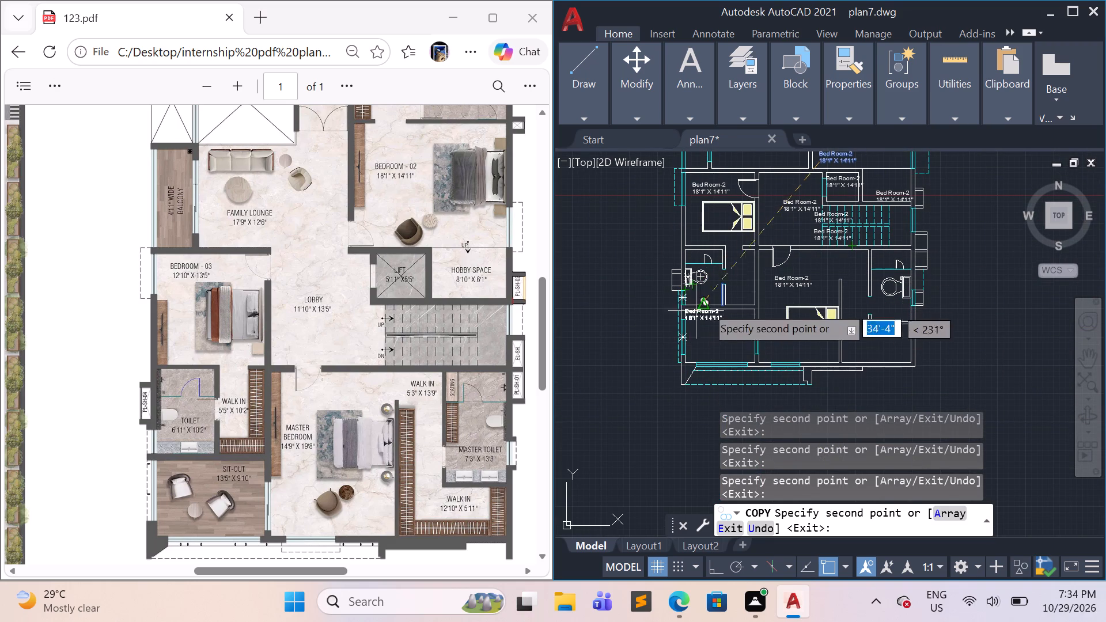
pyautogui.click(737, 273)
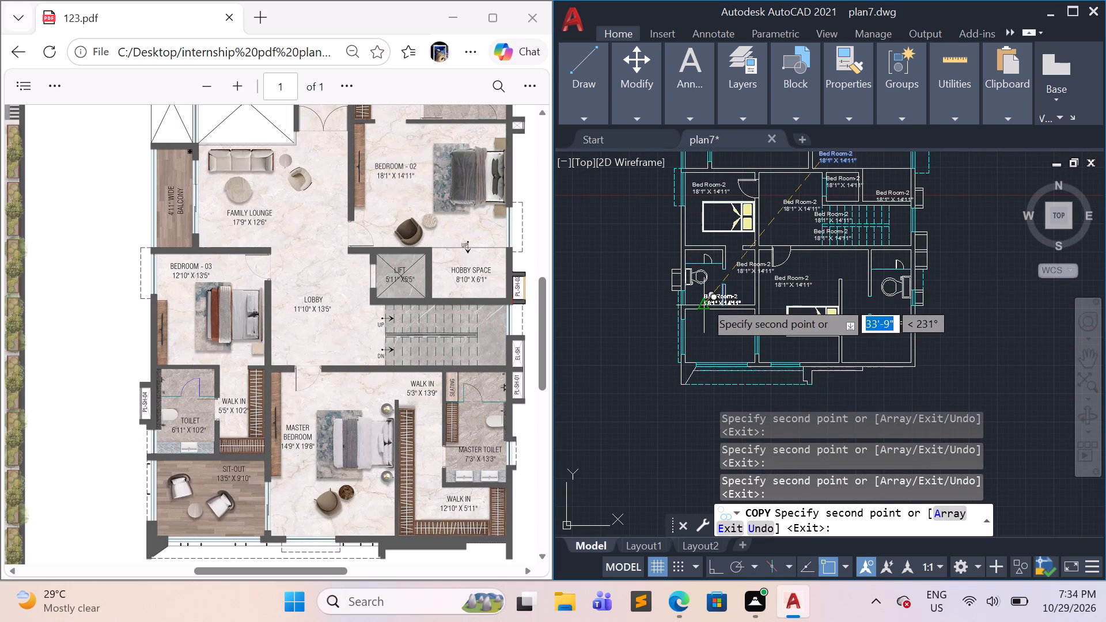
pyautogui.click(692, 297)
pyautogui.click(709, 336)
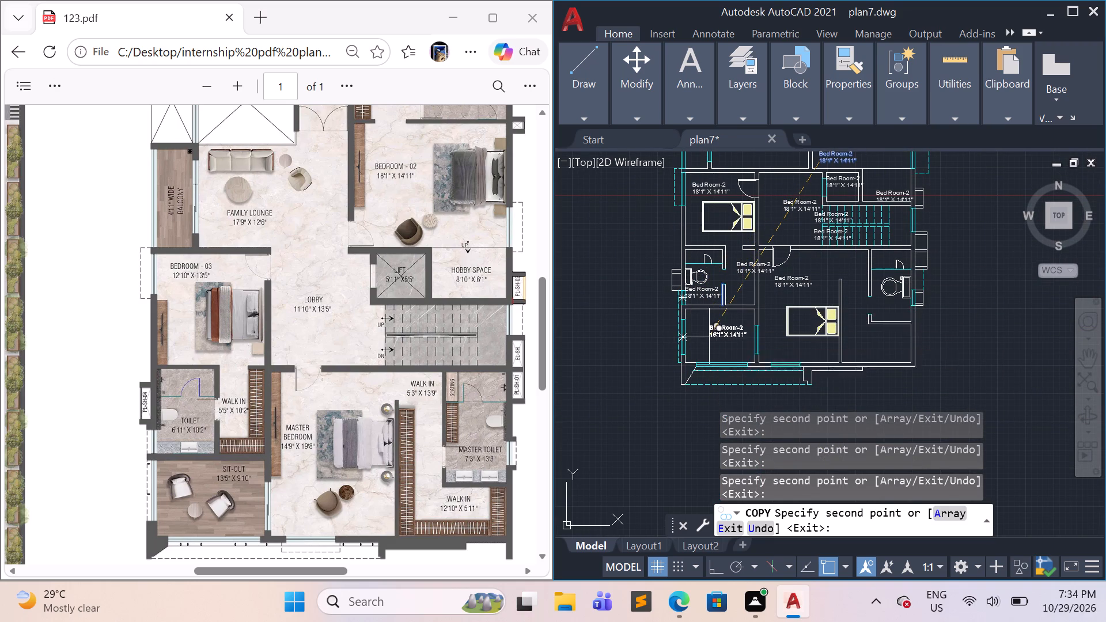
# Place copies of the label in the south-east walk-in, the master toilet and the walk-in north of the master bed, ending the copy.
pyautogui.click(868, 350)
pyautogui.click(880, 312)
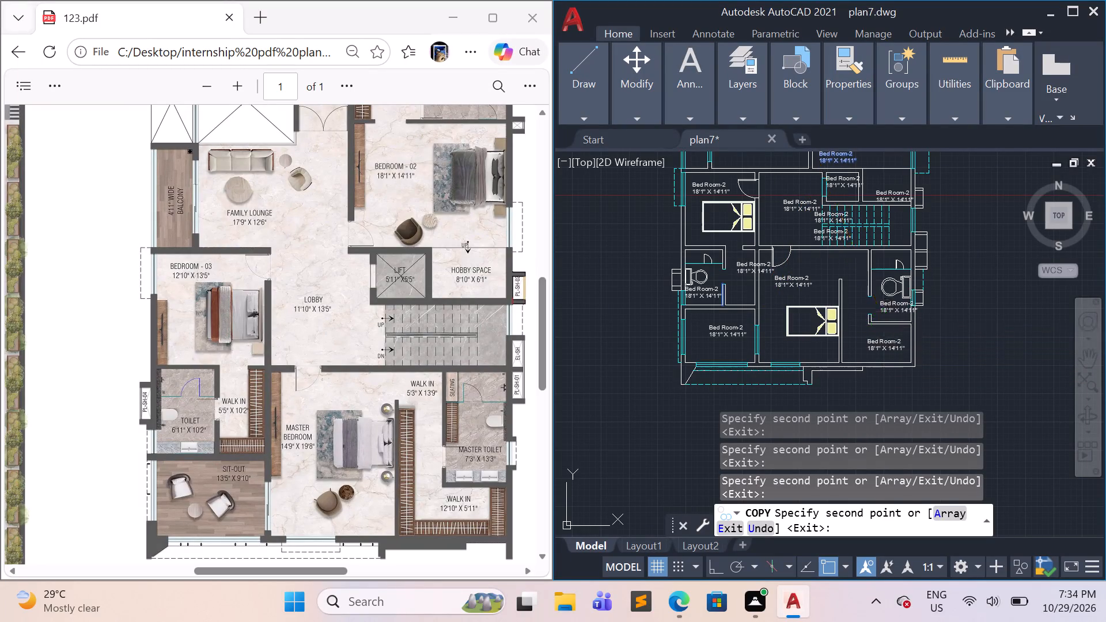
pyautogui.click(819, 267)
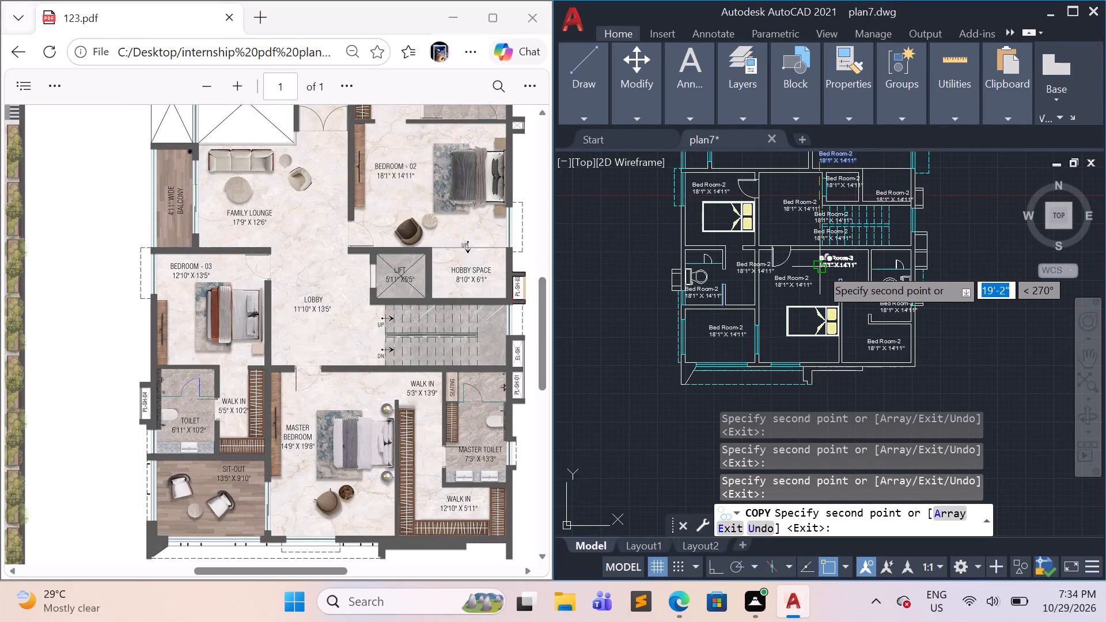
pyautogui.press('Escape')
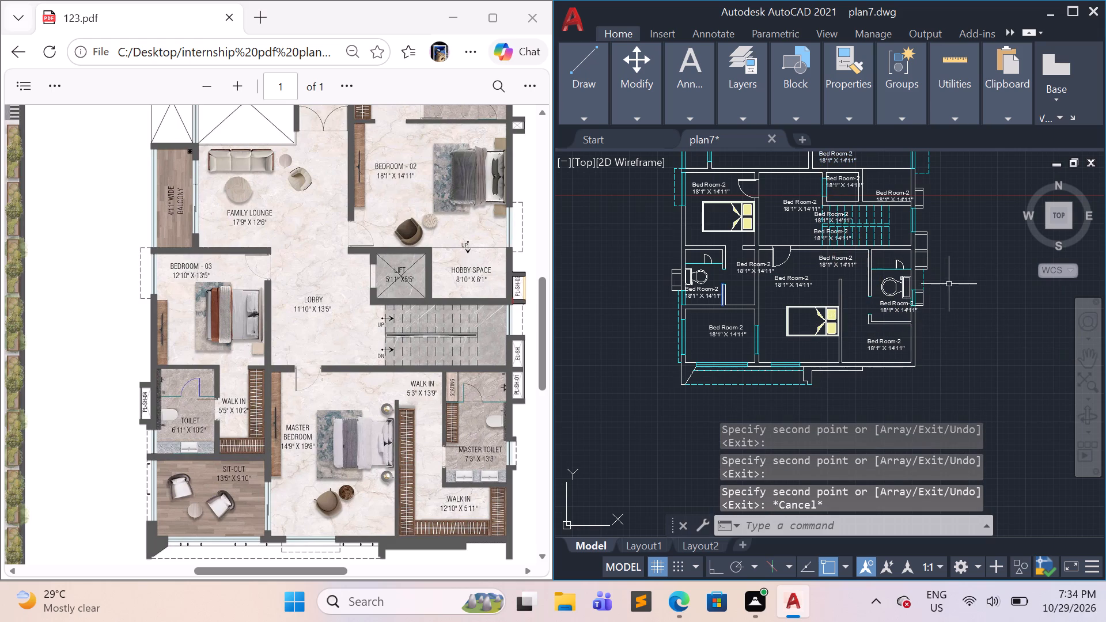
pyautogui.scroll(1, 953, 280)
pyautogui.scroll(-1, 955, 313)
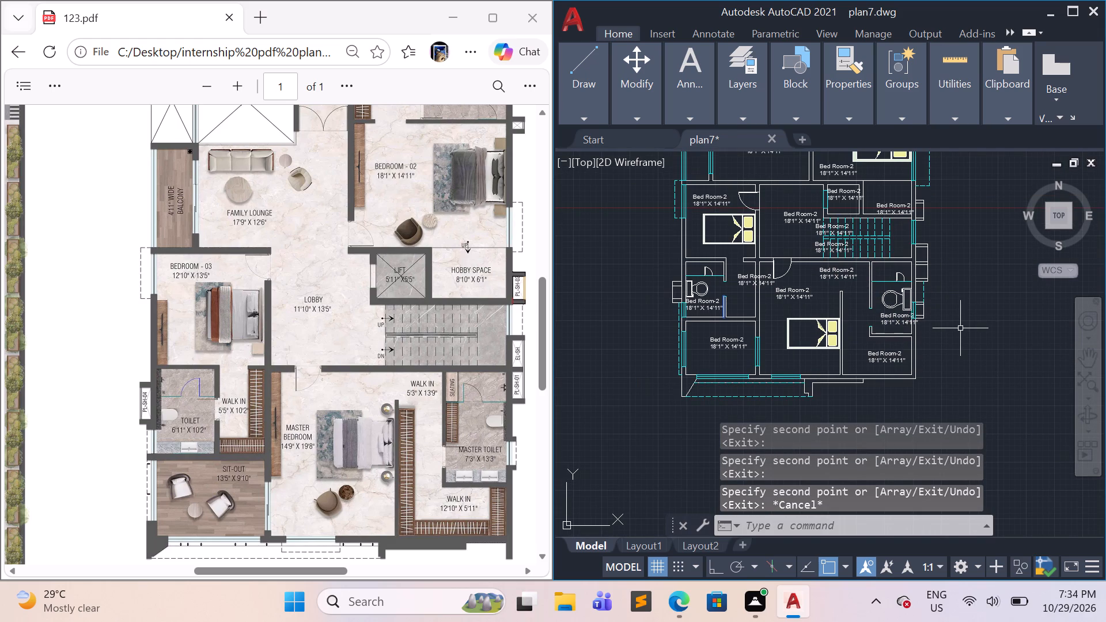
pyautogui.press('Escape')
pyautogui.press('Escape')
pyautogui.press('Escape')
pyautogui.press('Escape')
pyautogui.press('Escape')
pyautogui.press('Escape')
# Change the name line of the label in the room south of Dinning to Family Lounge.
pyautogui.scroll(-1, 951, 339)
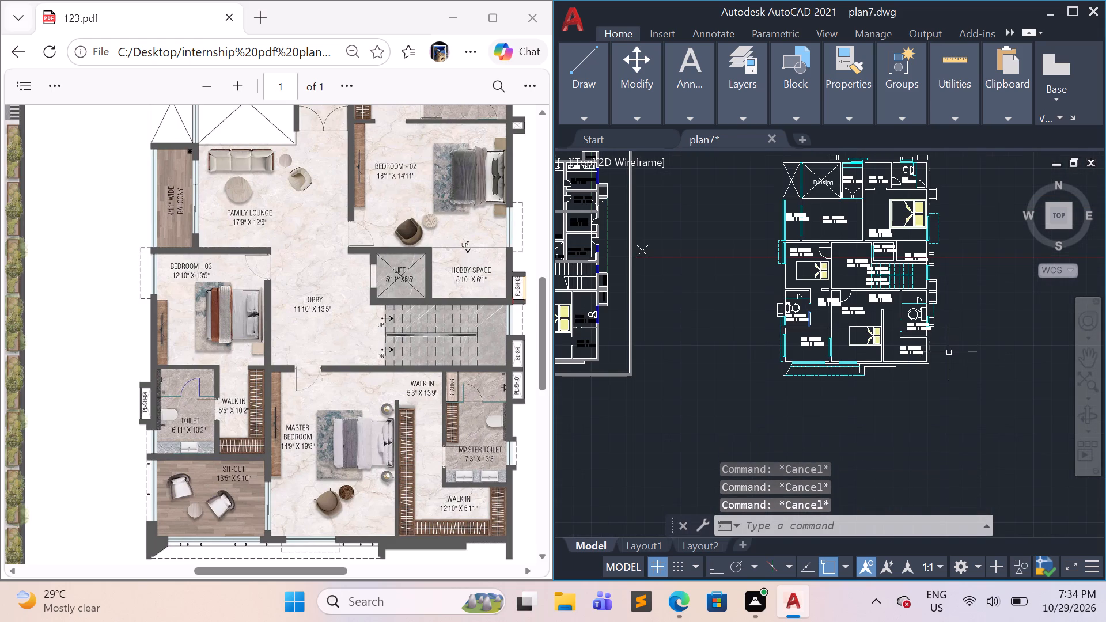
pyautogui.scroll(1, 969, 329)
pyautogui.moveTo(956, 385); pyautogui.dragTo(986, 482, button='middle')
pyautogui.scroll(1, 865, 289)
pyautogui.moveTo(783, 338); pyautogui.dragTo(870, 466, button='middle')
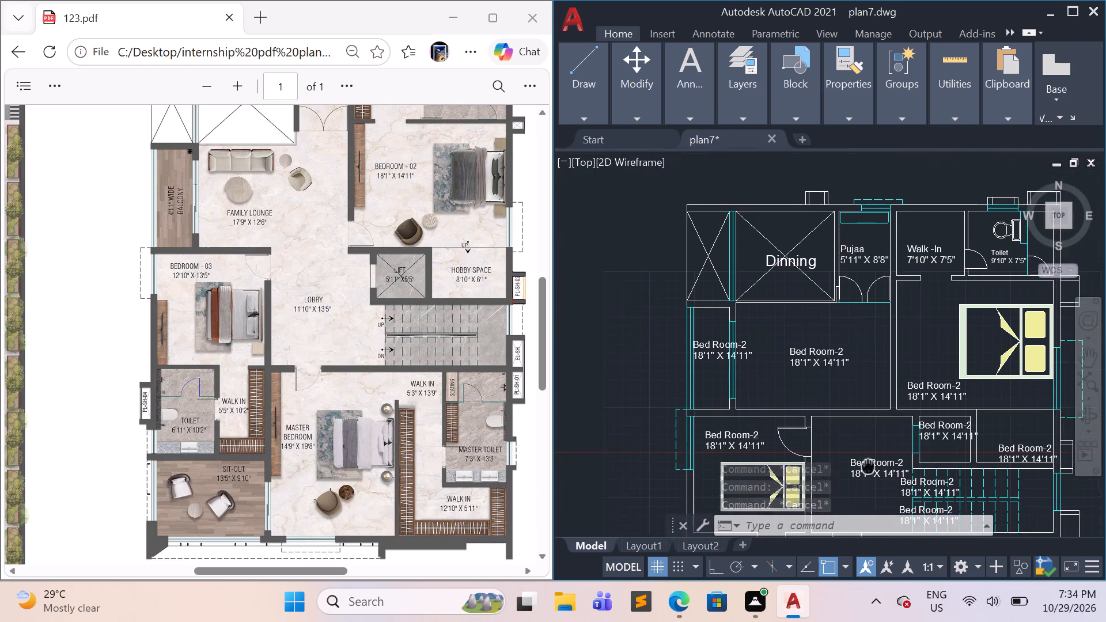
pyautogui.moveTo(870, 466); pyautogui.dragTo(872, 468, button='middle')
pyautogui.doubleClick(835, 353)
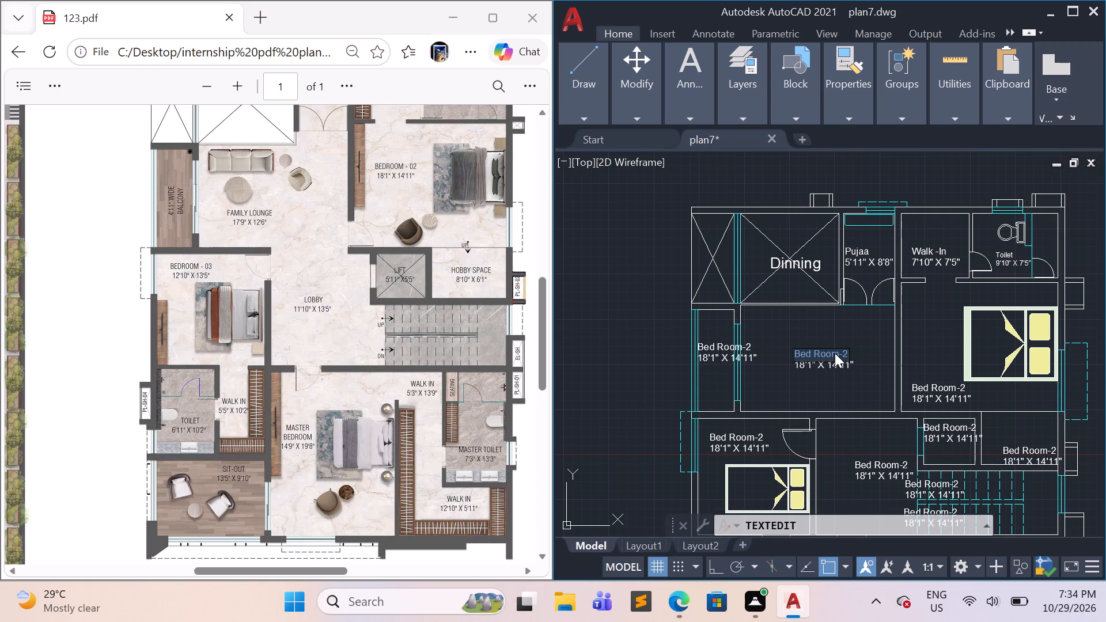
pyautogui.press('BackSpace')
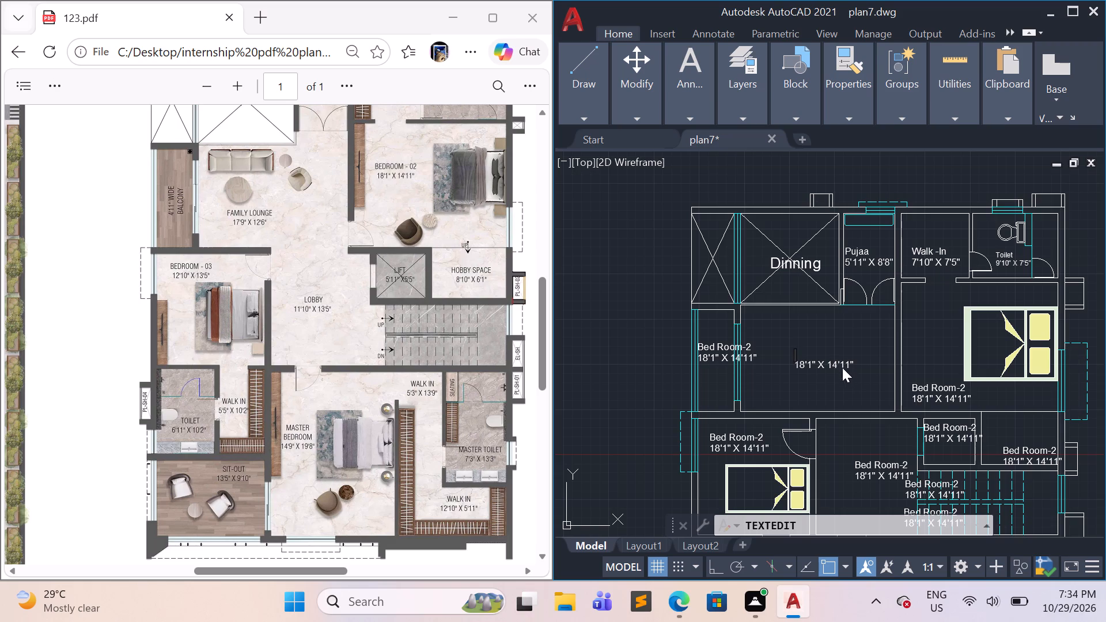
pyautogui.hotkey('shift', 'f')
pyautogui.write('al')
pyautogui.press('BackSpace')
pyautogui.write('mily')
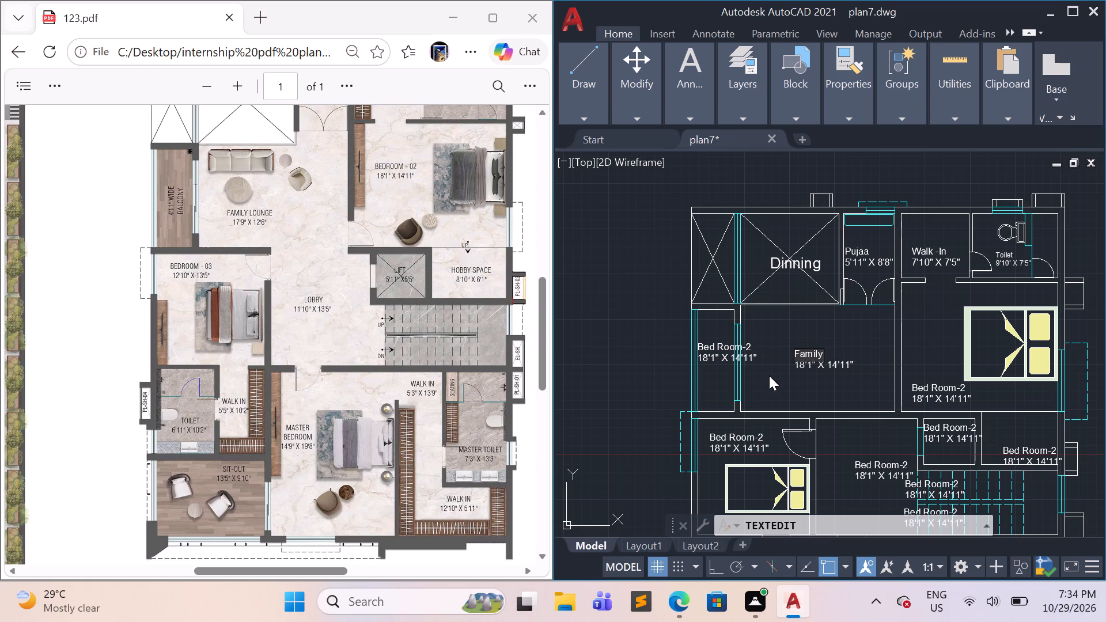
pyautogui.press('space')
pyautogui.write('Lo')
pyautogui.press('u')
pyautogui.press('n')
pyautogui.write('ge')
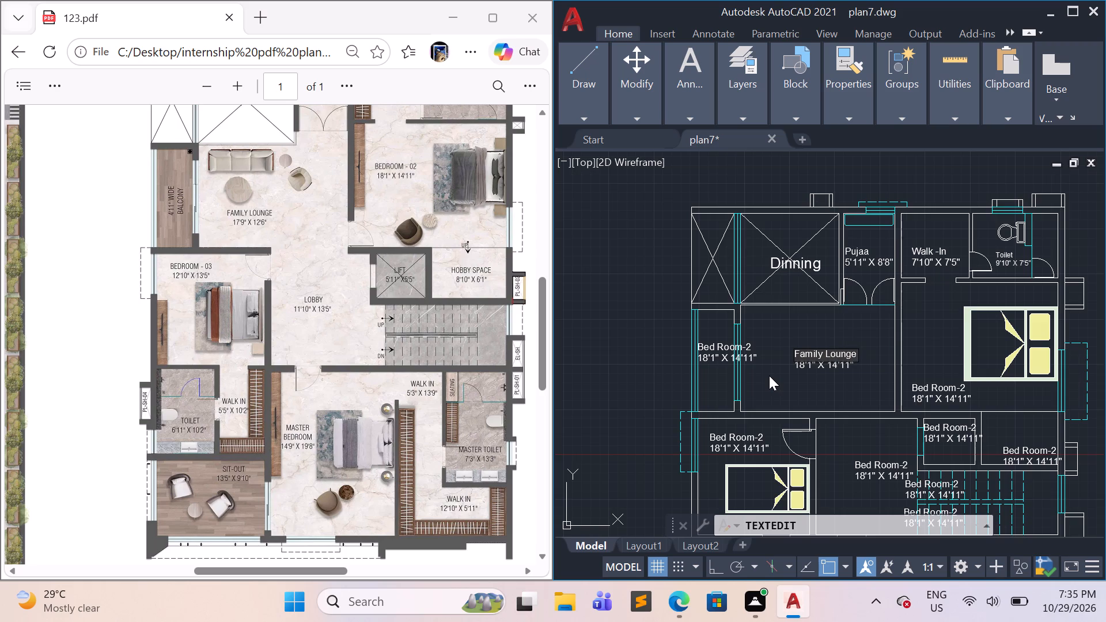
pyautogui.click(820, 389)
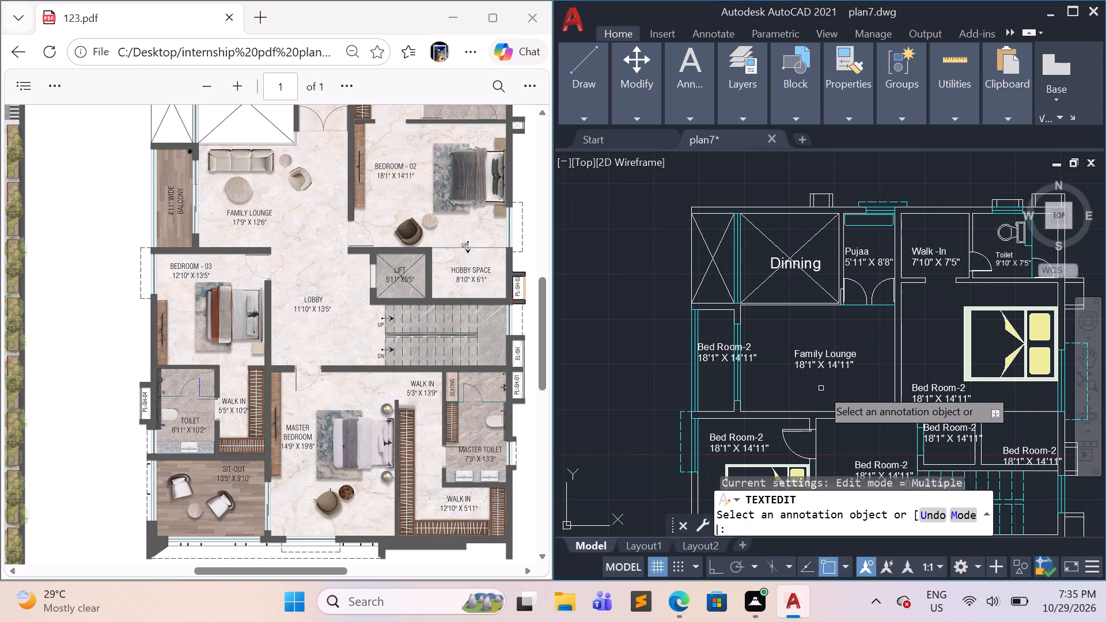
# Change the size line of the Family Lounge label to 17'9" X 12'6" and end the text edit.
pyautogui.doubleClick(812, 366)
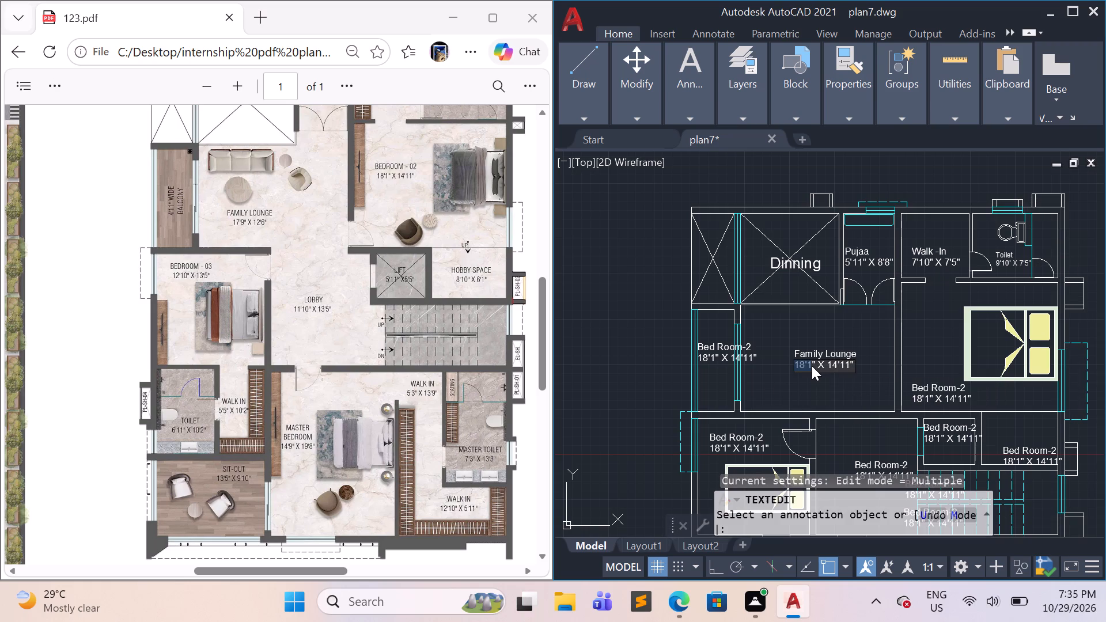
pyautogui.press('BackSpace')
pyautogui.press('1')
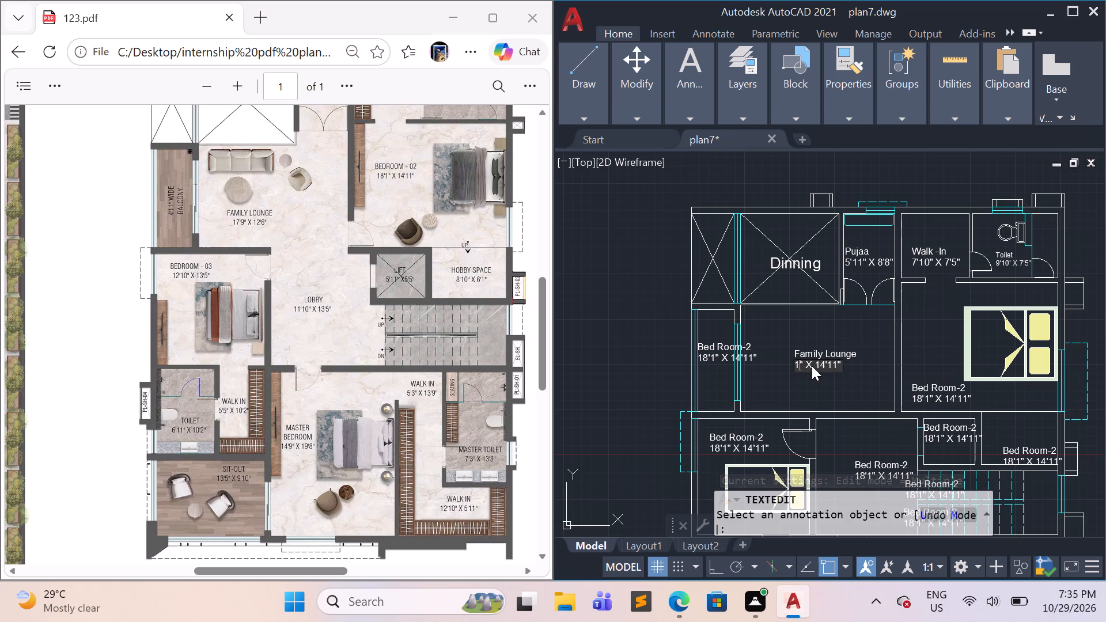
pyautogui.write("7'")
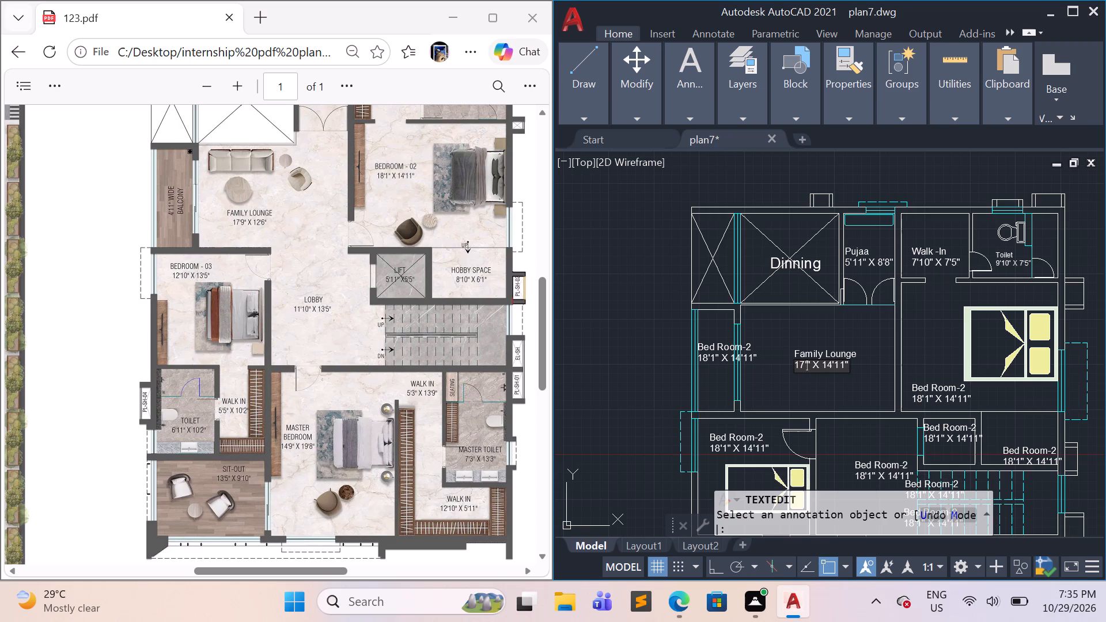
pyautogui.press('9')
pyautogui.doubleClick(839, 363)
pyautogui.press('BackSpace')
pyautogui.write("12'")
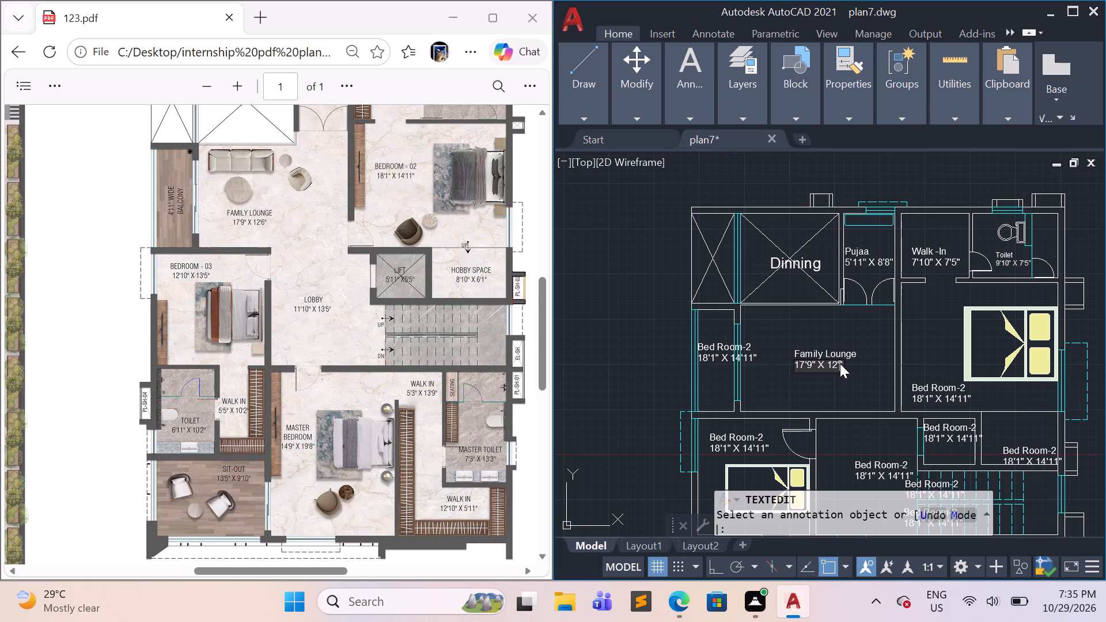
pyautogui.press('6')
pyautogui.click(844, 383)
pyautogui.click(870, 386)
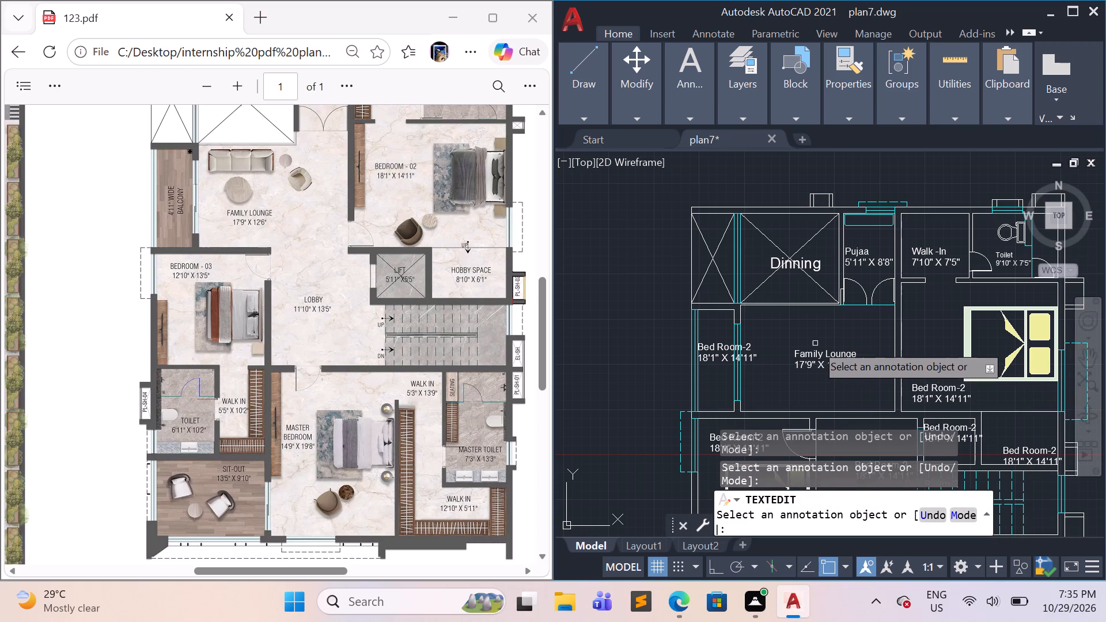
pyautogui.press('Escape')
# Scale both lines of the Family Lounge label up slightly, from a base point just below the text.
pyautogui.click(857, 379)
pyautogui.click(827, 348)
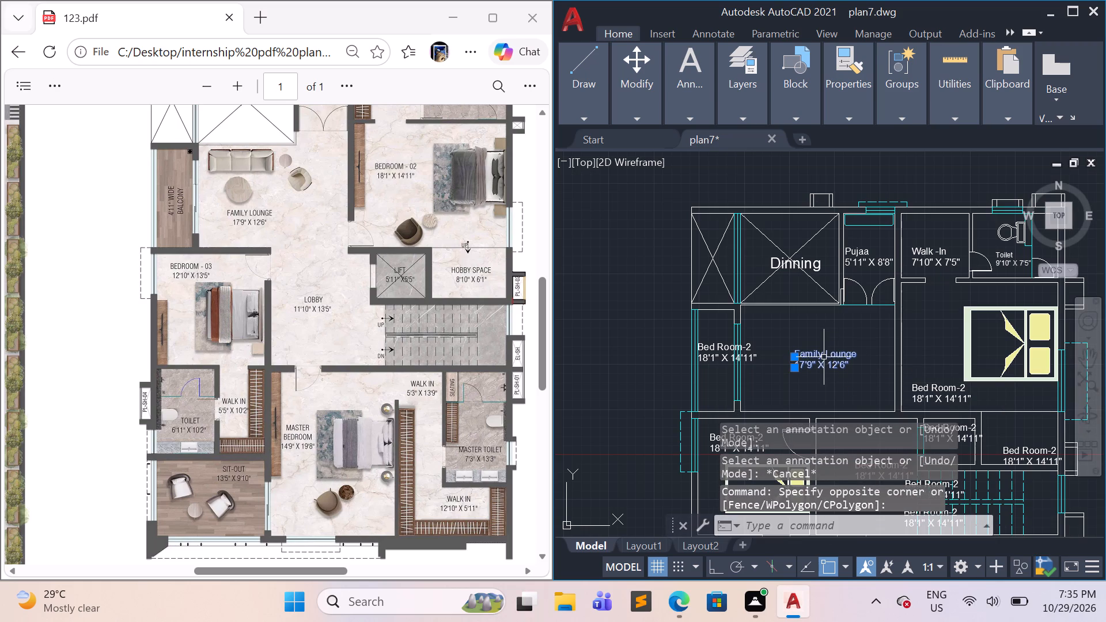
pyautogui.press('s')
pyautogui.press('c')
pyautogui.press('Return')
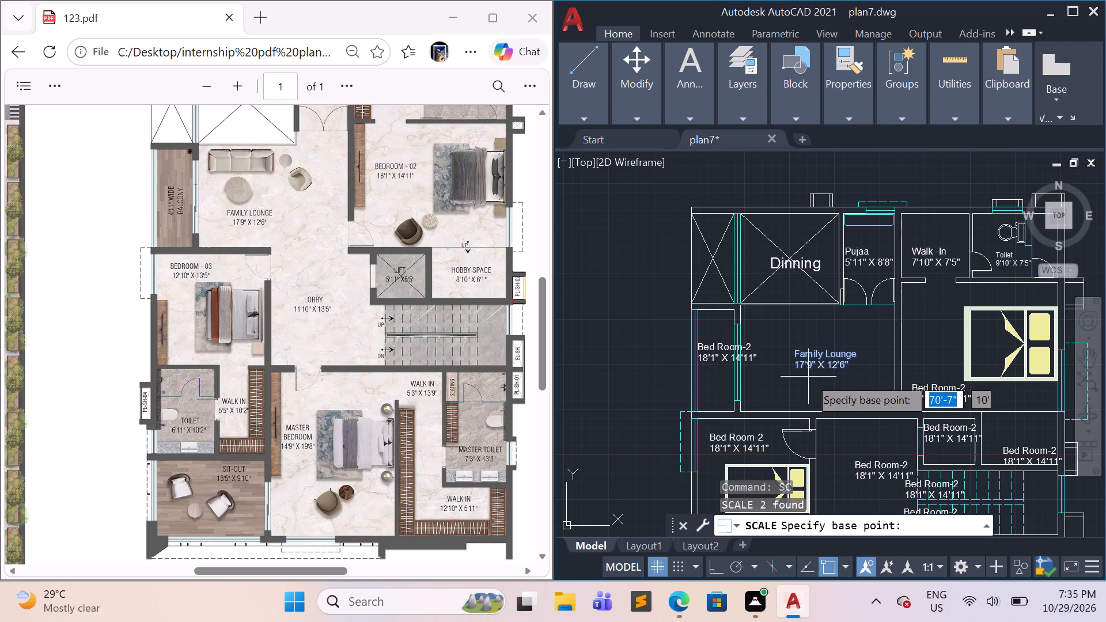
pyautogui.click(797, 380)
pyautogui.click(835, 386)
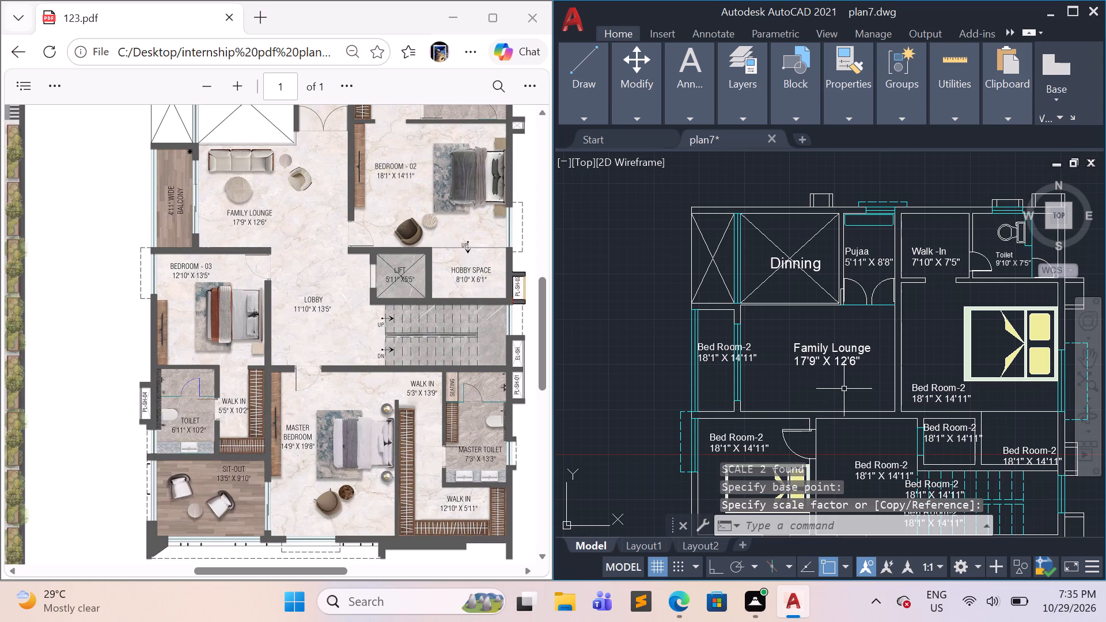
# Change the name line of the label in the narrow balcony west of Family Lounge to 4'11" wide.
pyautogui.scroll(1, 704, 383)
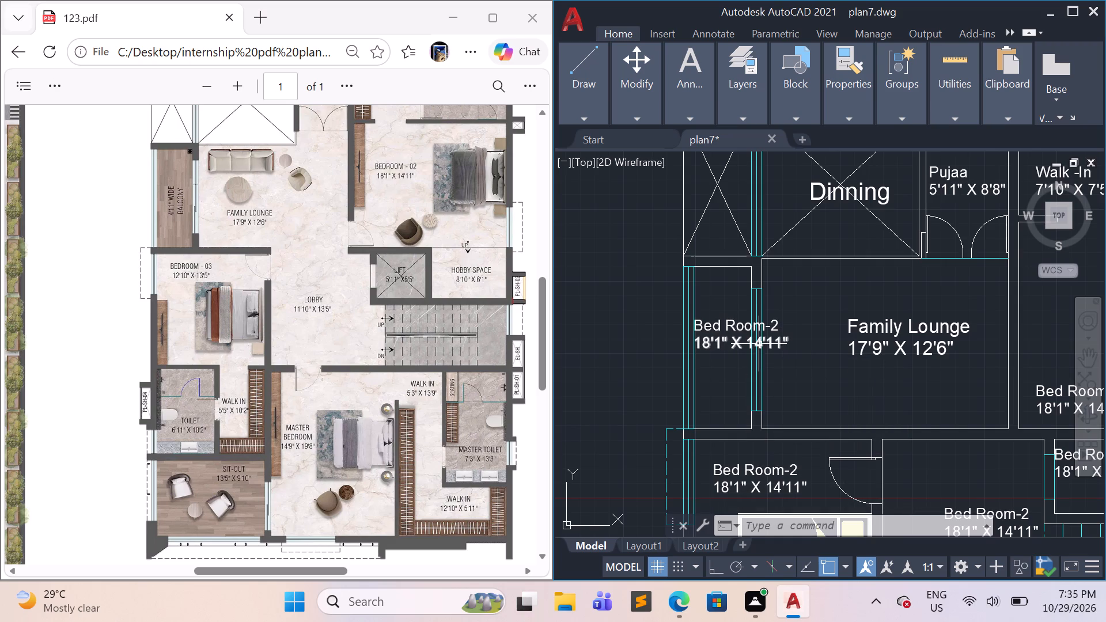
pyautogui.click(737, 355)
pyautogui.click(718, 328)
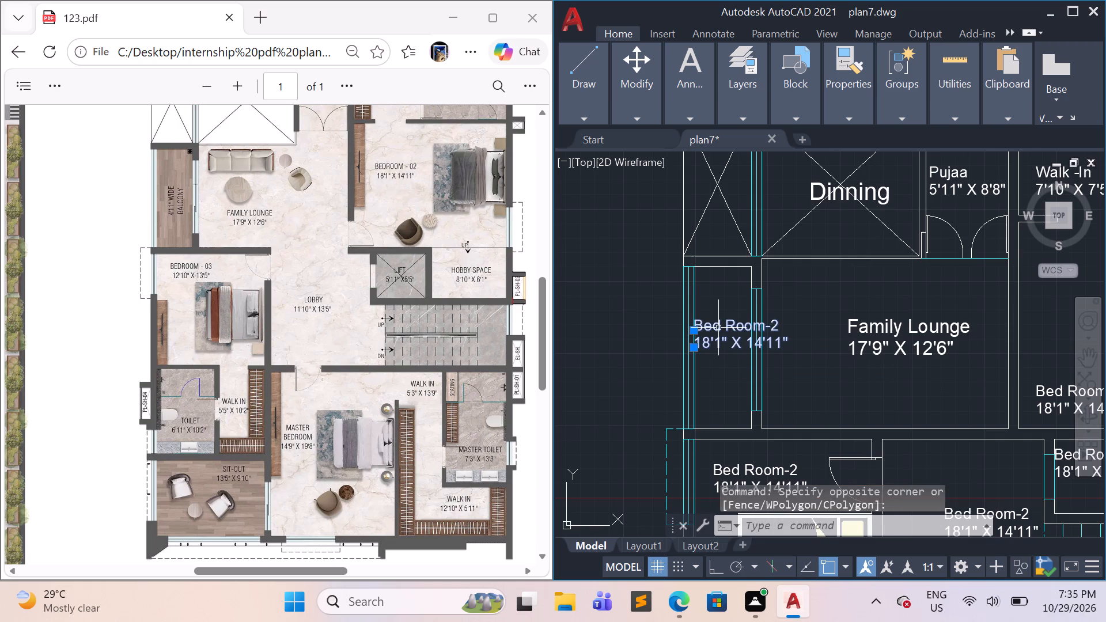
pyautogui.press('Escape')
pyautogui.doubleClick(718, 328)
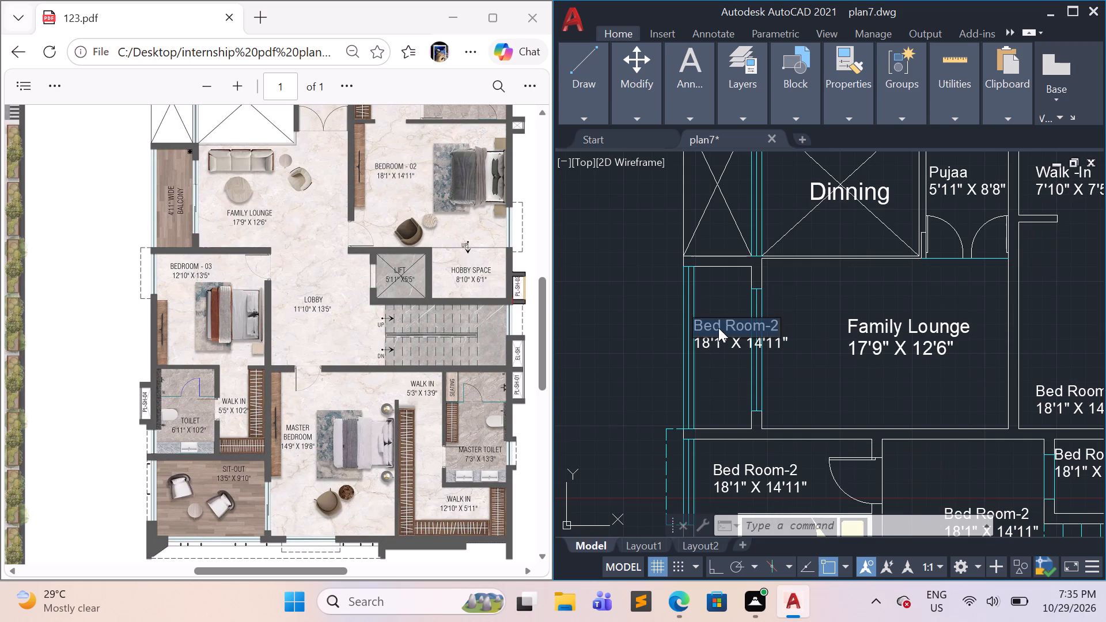
pyautogui.press('BackSpace')
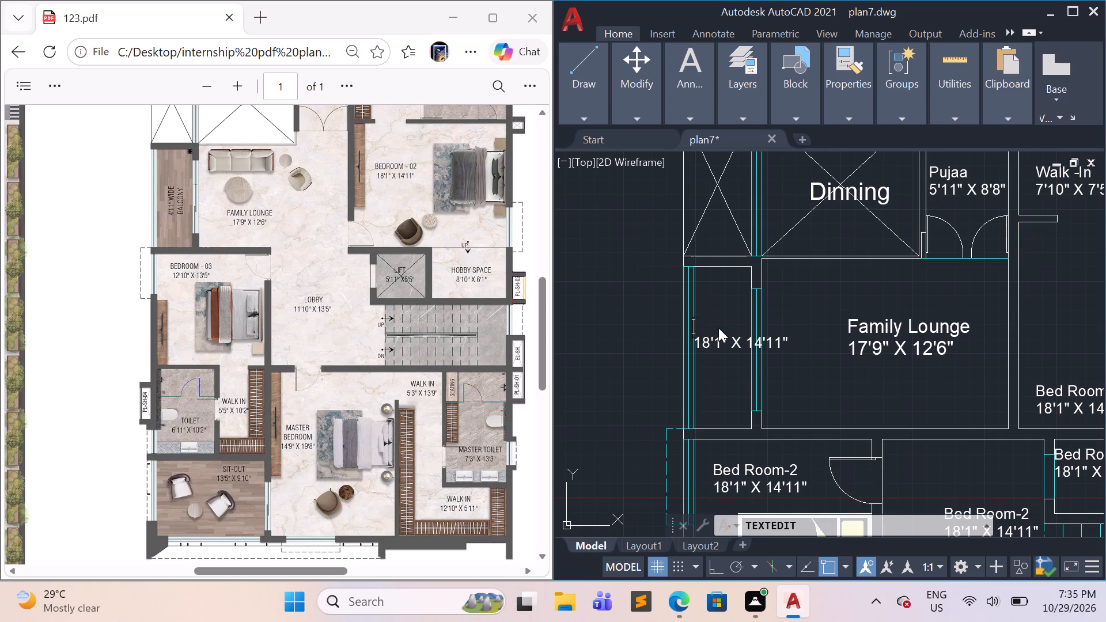
pyautogui.write("4'")
pyautogui.write('11')
pyautogui.write('"')
pyautogui.press('space')
pyautogui.write('wide')
pyautogui.press('Return')
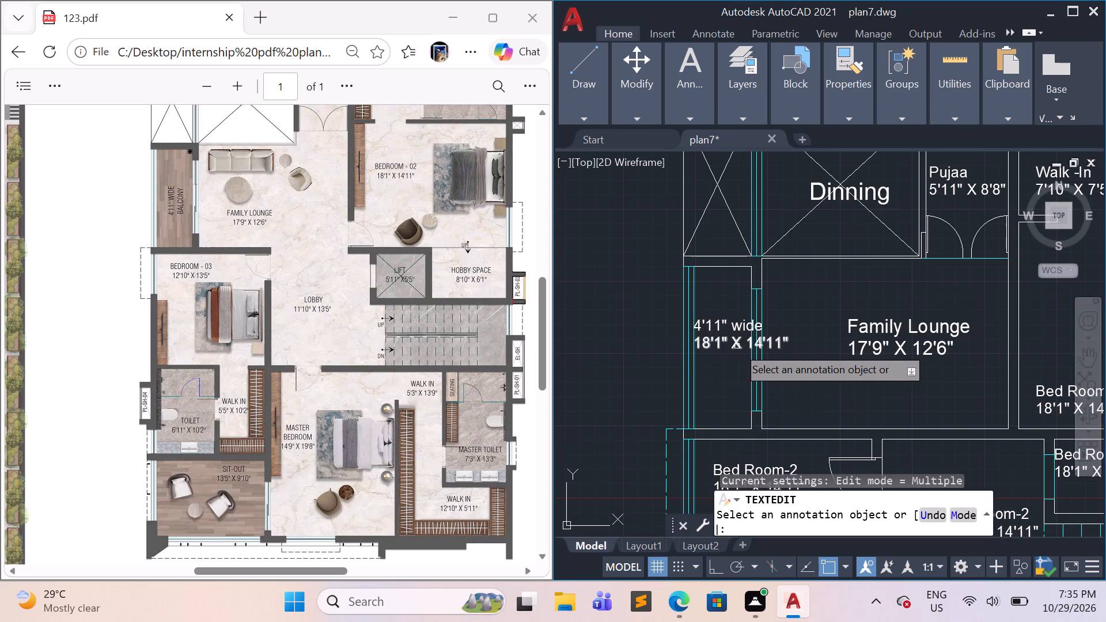
# Replace the size line beneath 4'11" wide with Balcony and end the text edit.
pyautogui.doubleClick(738, 344)
pyautogui.press('Right')
pyautogui.press('Right')
pyautogui.press('Right')
pyautogui.press('Right')
pyautogui.press('Right')
pyautogui.press('Right')
pyautogui.press('Right')
pyautogui.press('Right')
pyautogui.press('Right')
pyautogui.press('Right')
pyautogui.press('Right')
pyautogui.press('Right')
pyautogui.press('Right')
pyautogui.press('Right')
pyautogui.press('Right')
pyautogui.press('Right')
pyautogui.press('Right')
pyautogui.press('Right')
pyautogui.press('Right')
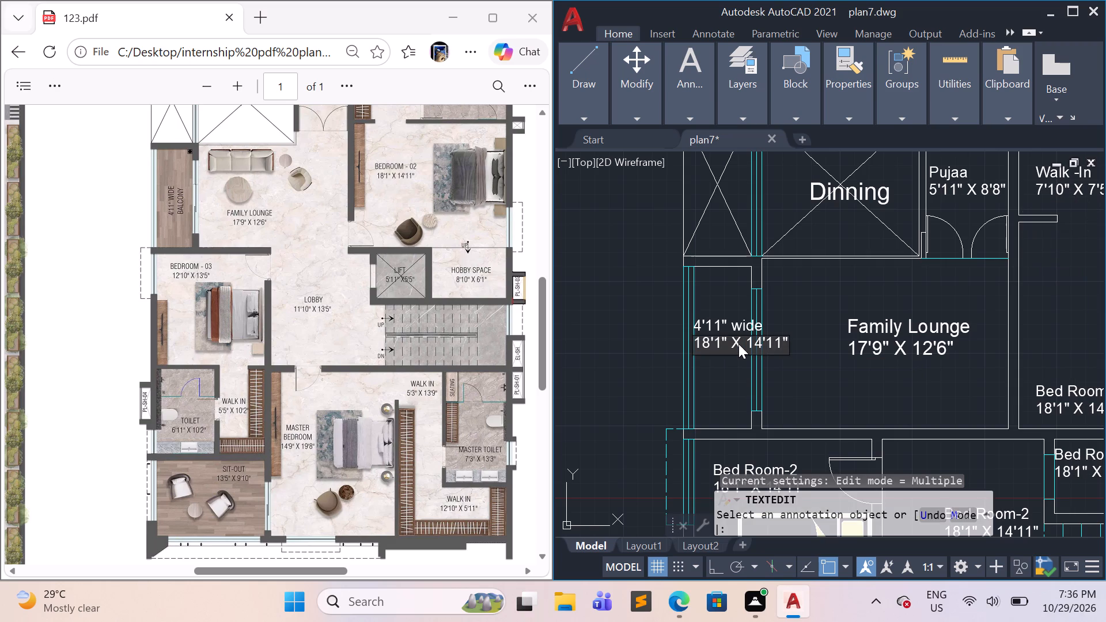
pyautogui.press('\\')
pyautogui.press('BackSpace')
pyautogui.press('BackSpace')
pyautogui.press('BackSpace')
pyautogui.press('BackSpace')
pyautogui.press('BackSpace')
pyautogui.press('BackSpace')
pyautogui.press('BackSpace')
pyautogui.press('BackSpace')
pyautogui.press('BackSpace')
pyautogui.press('BackSpace')
pyautogui.press('BackSpace')
pyautogui.press('BackSpace')
pyautogui.press('BackSpace')
pyautogui.press('BackSpace')
pyautogui.press('BackSpace')
pyautogui.press('BackSpace')
pyautogui.press('BackSpace')
pyautogui.press('BackSpace')
pyautogui.press('BackSpace')
pyautogui.press('BackSpace')
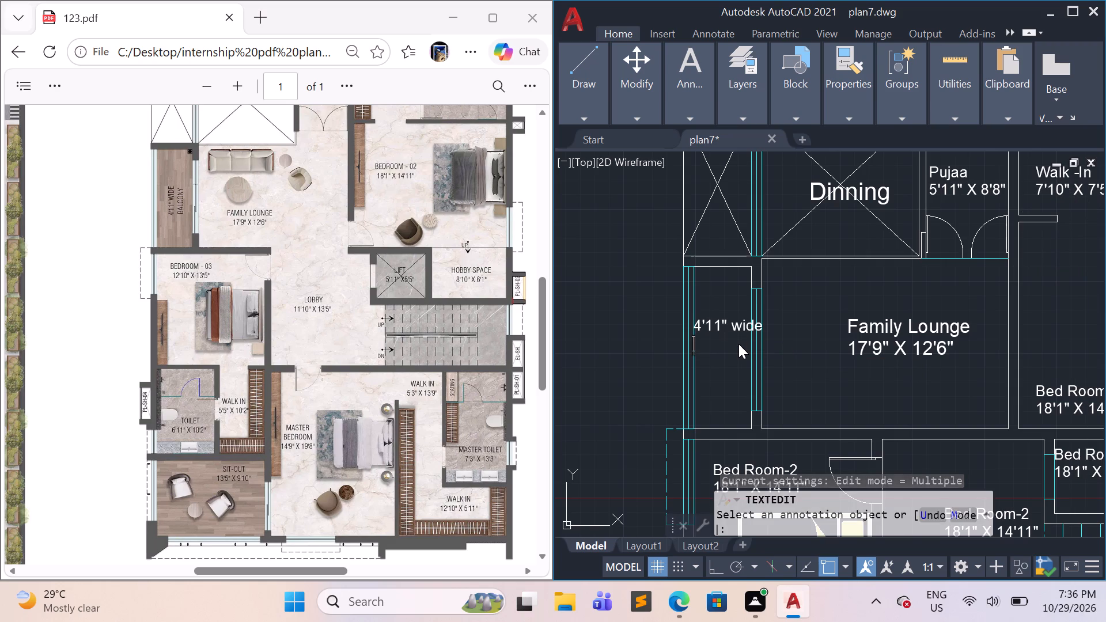
pyautogui.hotkey('shift', 'b')
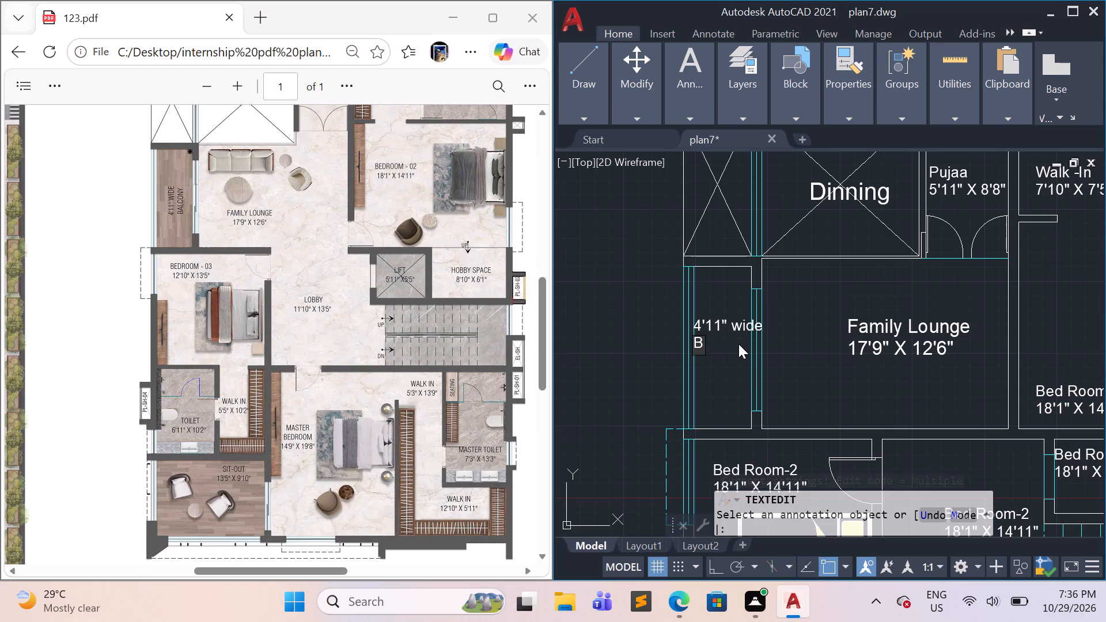
pyautogui.press('a')
pyautogui.press('l')
pyautogui.write('cony')
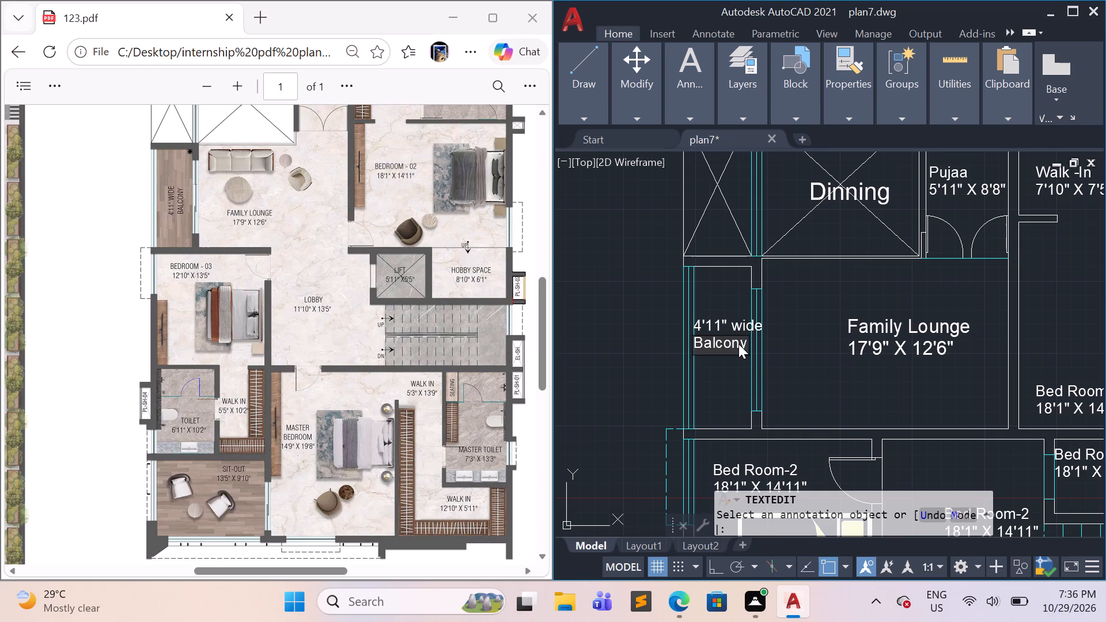
pyautogui.click(728, 361)
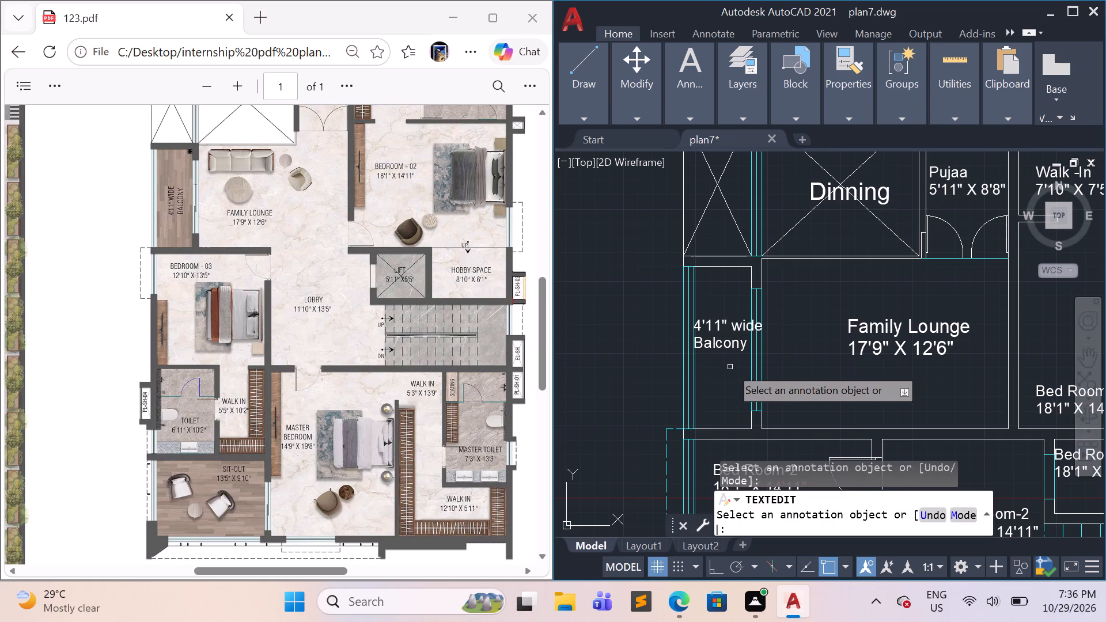
pyautogui.press('Escape')
# Rotate both lines of the balcony label a quarter turn clockwise about the label's west end, with Ortho on.
pyautogui.click(732, 365)
pyautogui.click(729, 315)
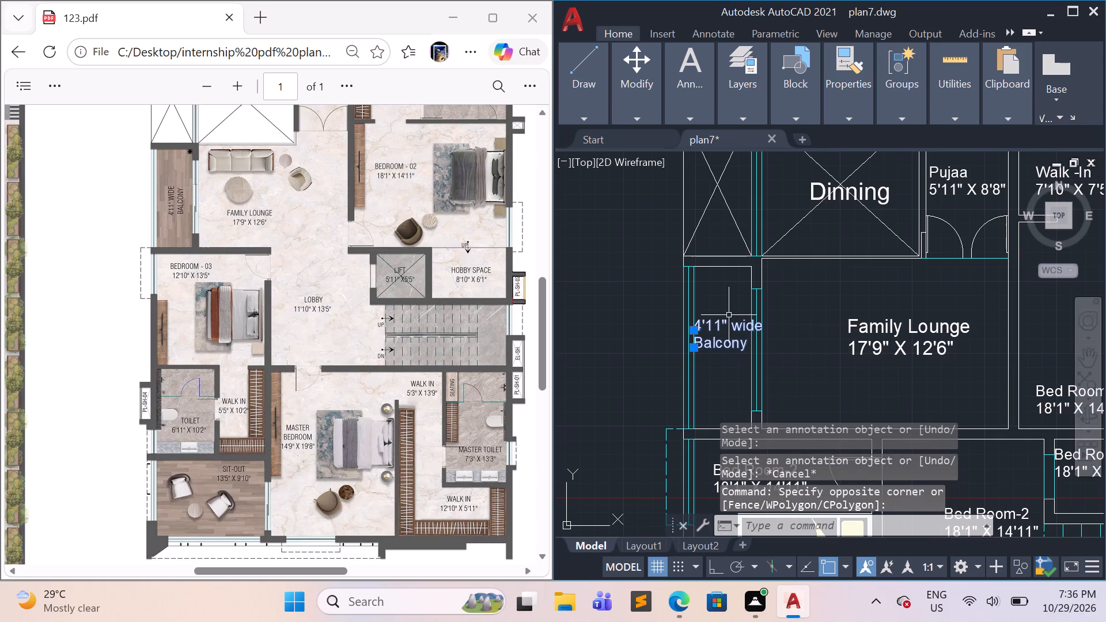
pyautogui.write('ro')
pyautogui.press('Return')
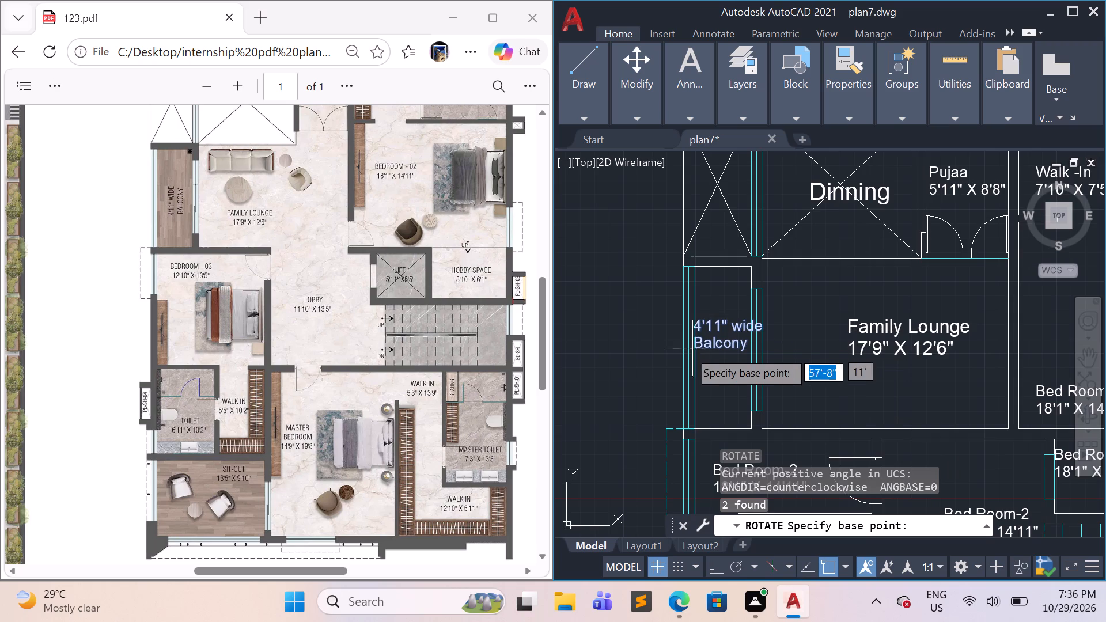
pyautogui.click(688, 331)
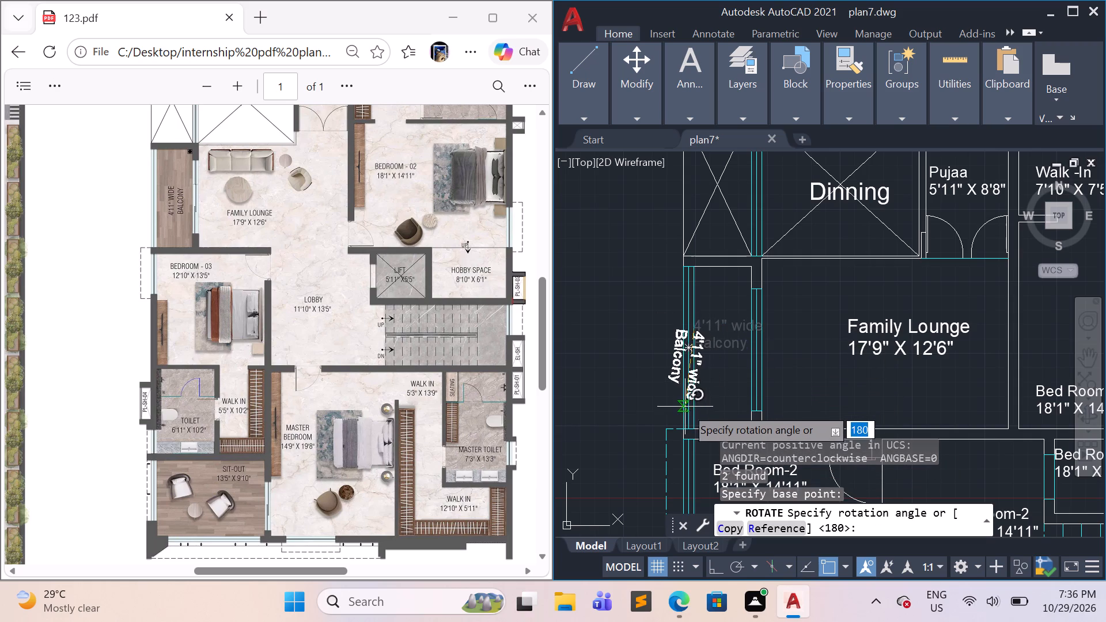
pyautogui.press('F8')
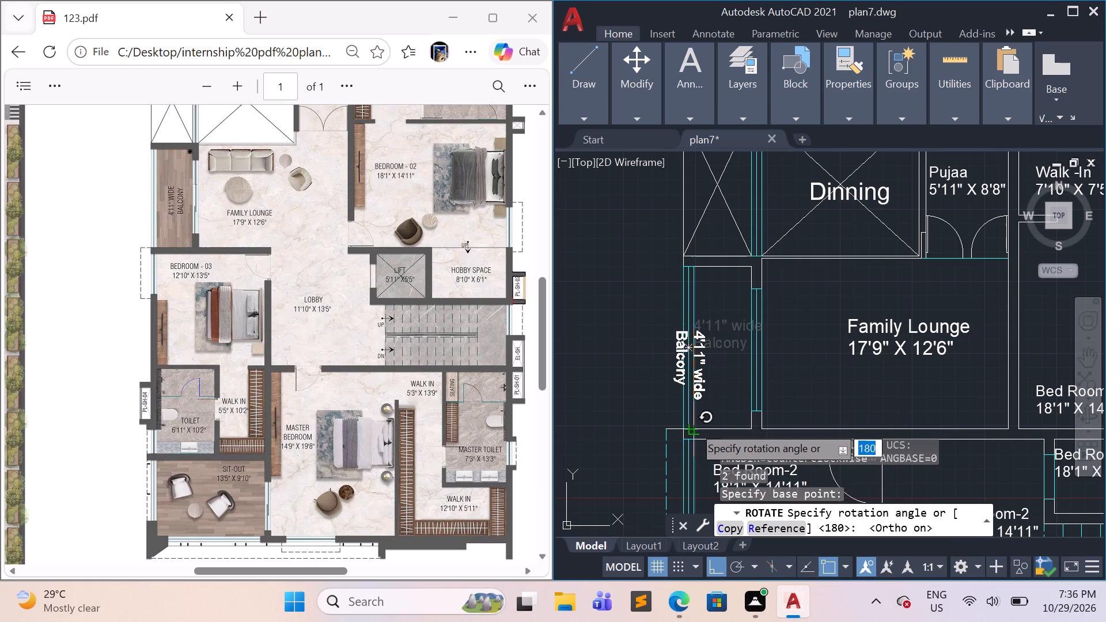
pyautogui.click(692, 425)
pyautogui.click(707, 411)
pyautogui.press('Escape')
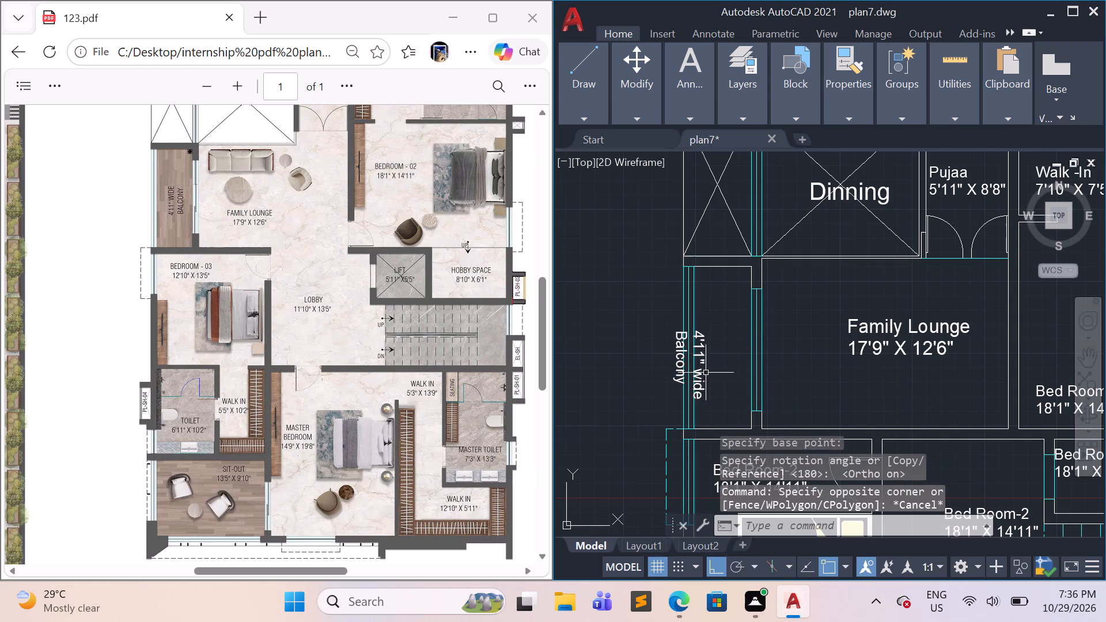
# Select both lines of the rotated 4'11" wide Balcony label.
pyautogui.click(702, 365)
pyautogui.click(681, 351)
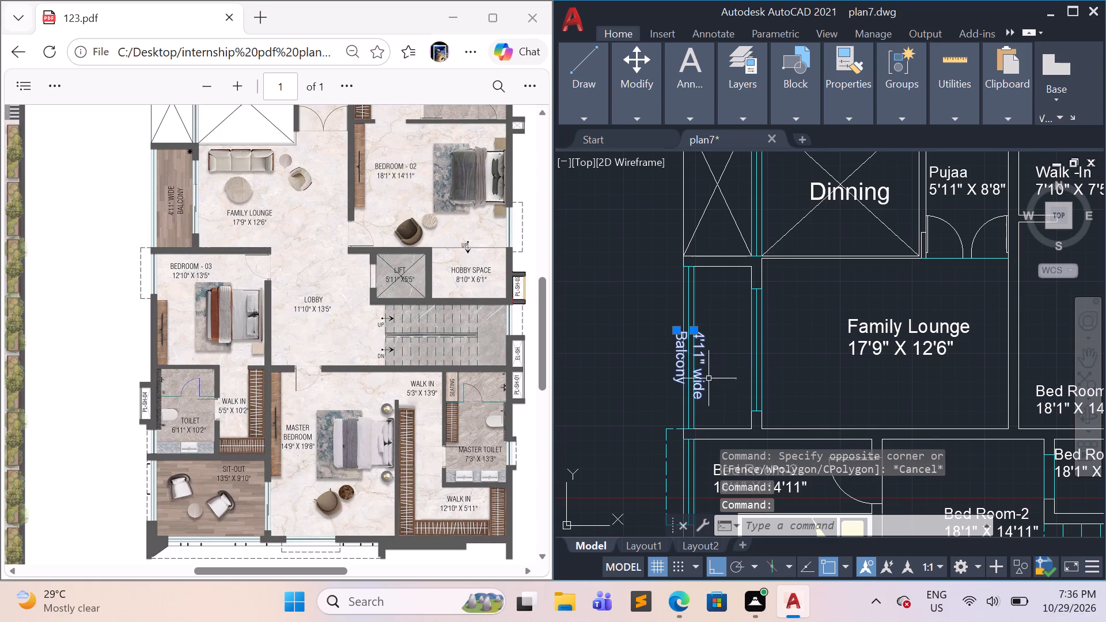
# Move both lines of the rotated balcony label about 2'-2" east, into the balcony west of Family Lounge.
pyautogui.press('m')
pyautogui.press('Return')
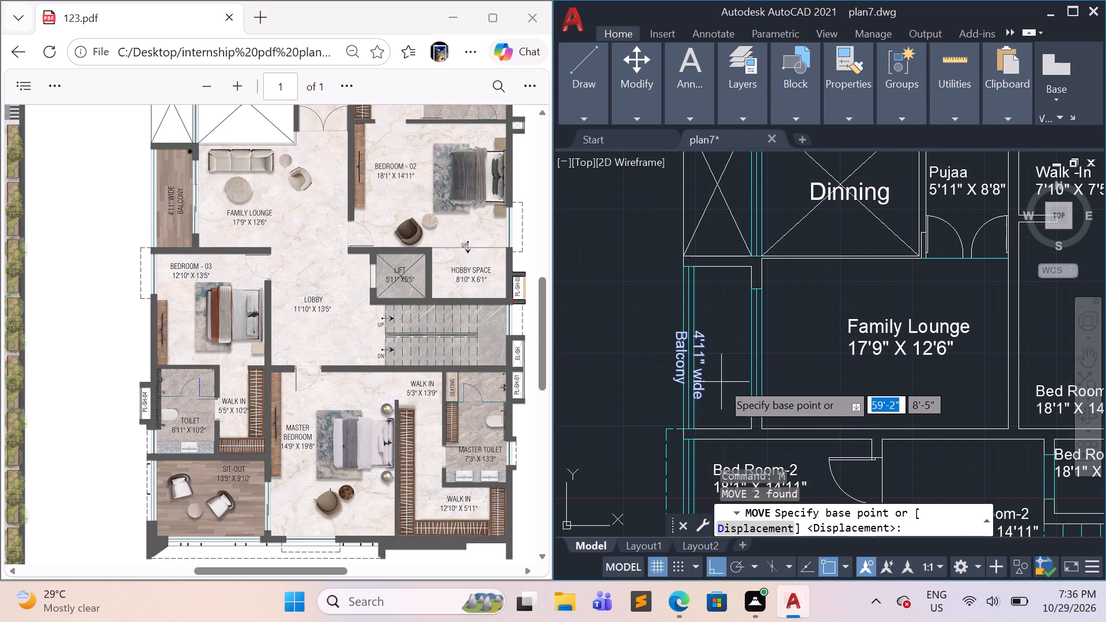
pyautogui.click(705, 327)
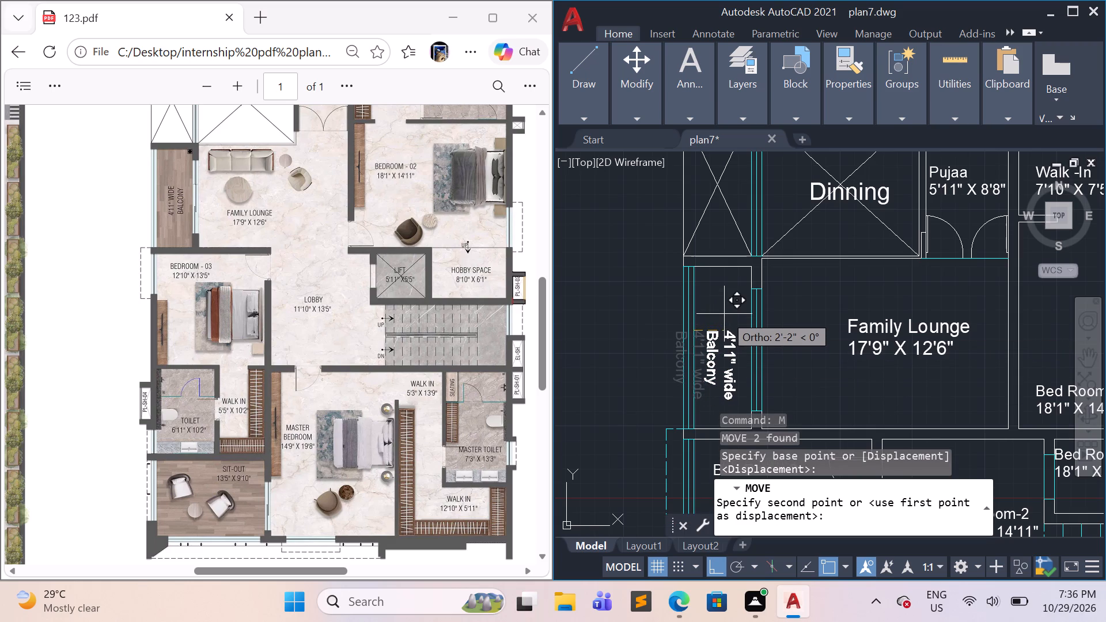
pyautogui.click(725, 310)
pyautogui.press('Escape')
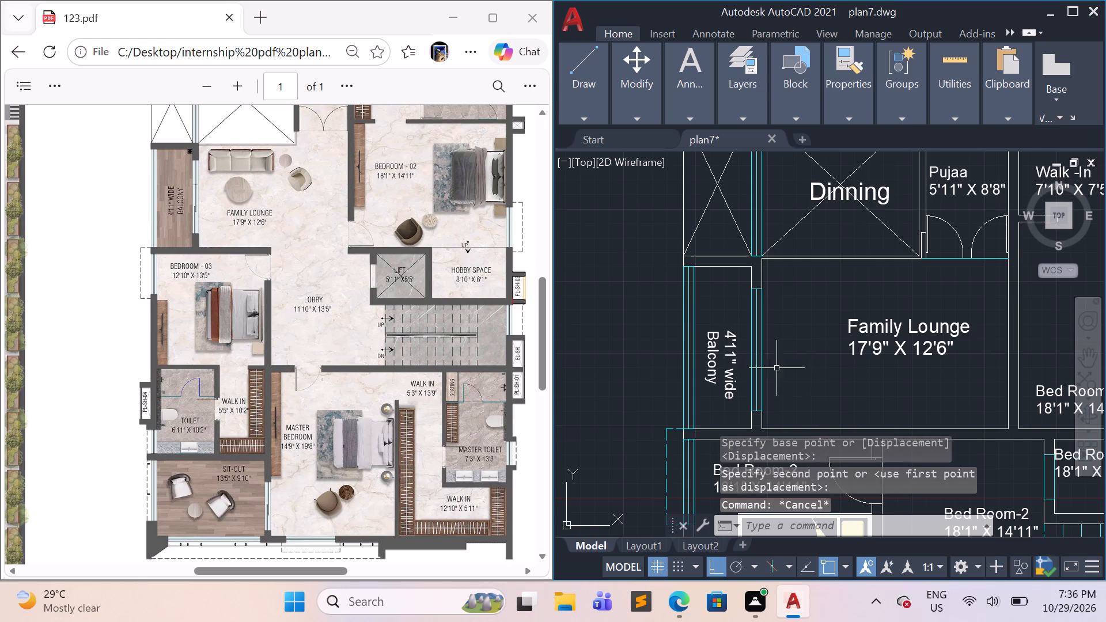
# Change the name line of the label in the bedroom directly south of the balcony to Bed Room-3.
pyautogui.scroll(-2, 801, 371)
pyautogui.moveTo(816, 388); pyautogui.dragTo(798, 306, button='middle')
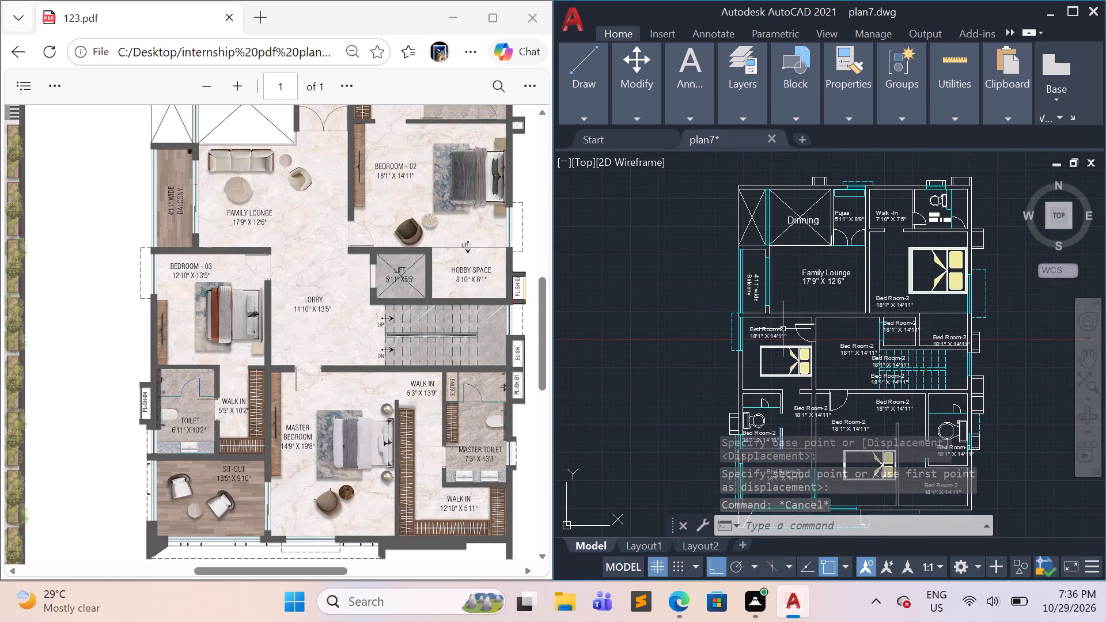
pyautogui.scroll(2, 779, 361)
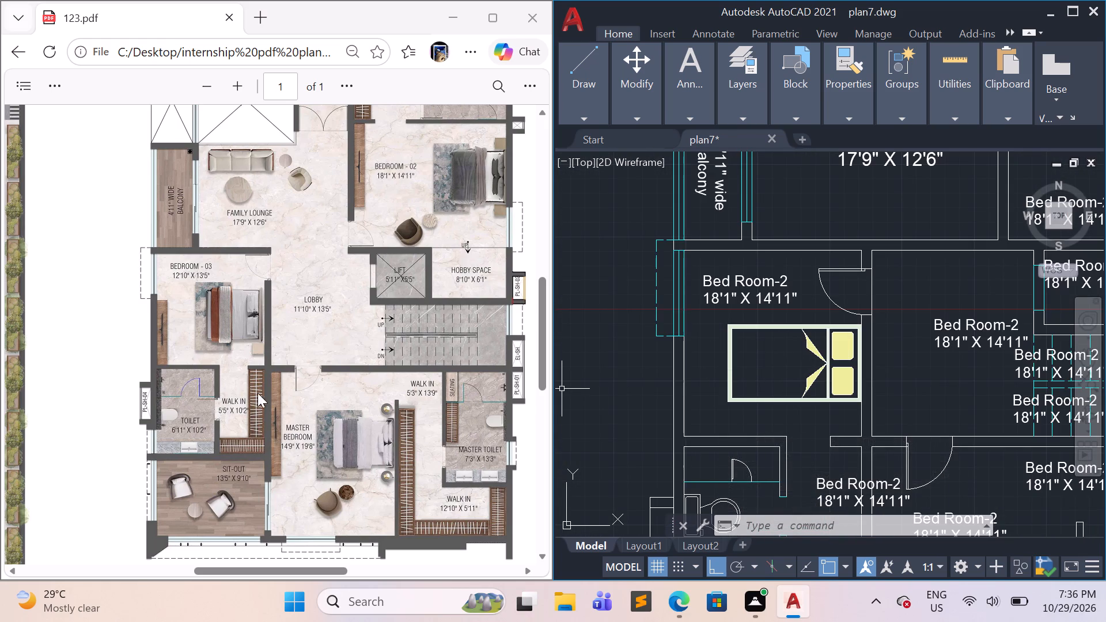
pyautogui.doubleClick(788, 283)
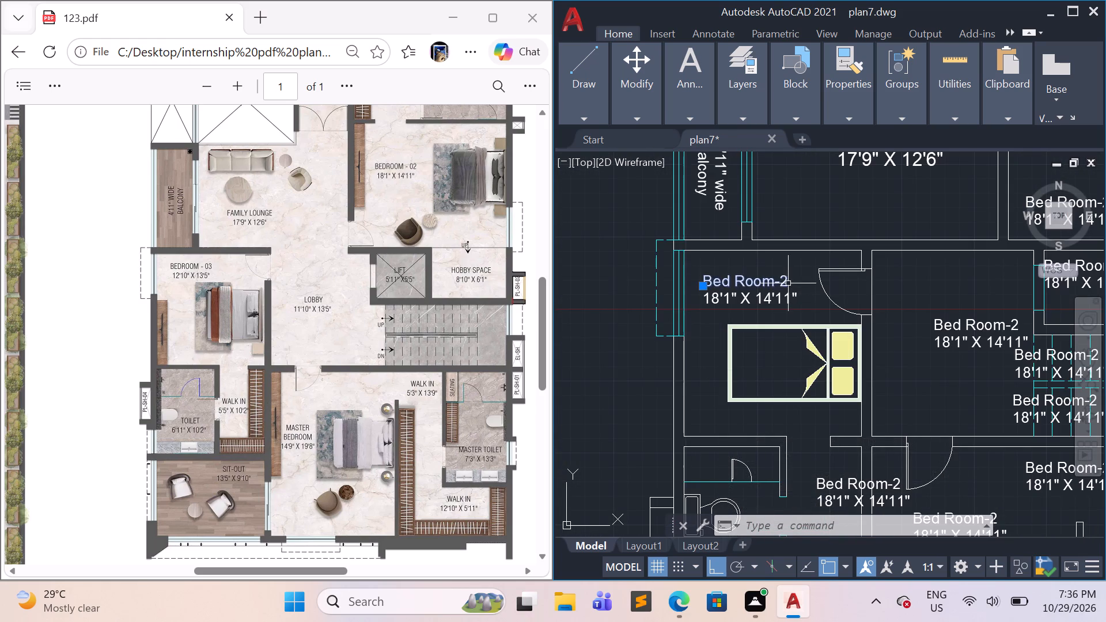
pyautogui.click(788, 283)
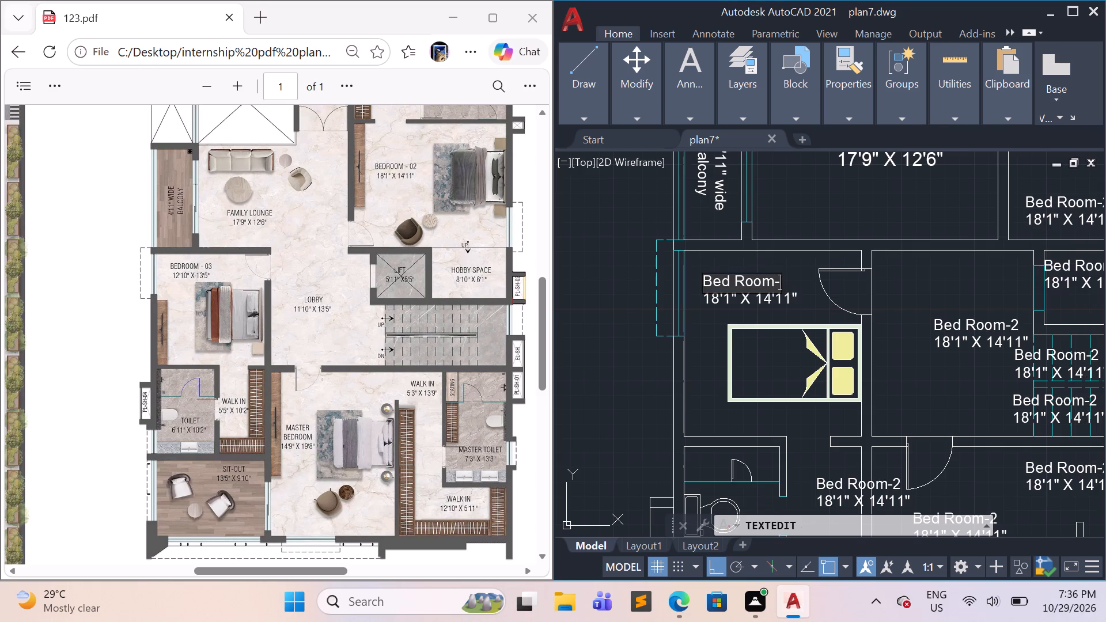
pyautogui.press('BackSpace')
pyautogui.press('3')
pyautogui.click(731, 295)
# Change the size line beneath Bed Room-3 to 12'10" X 13'5".
pyautogui.doubleClick(730, 295)
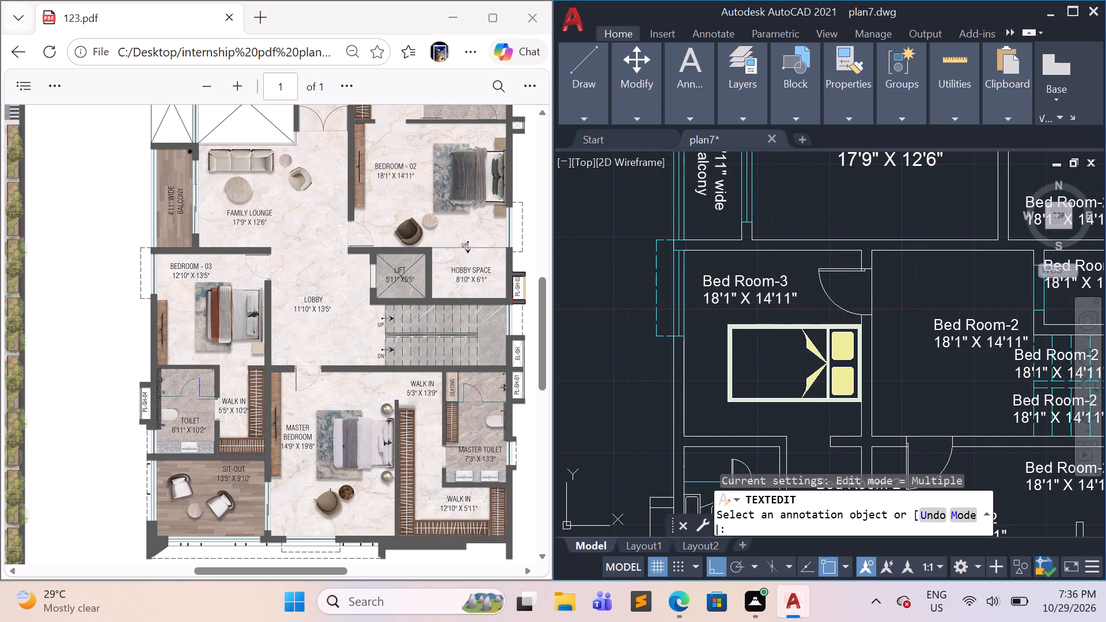
pyautogui.click(729, 295)
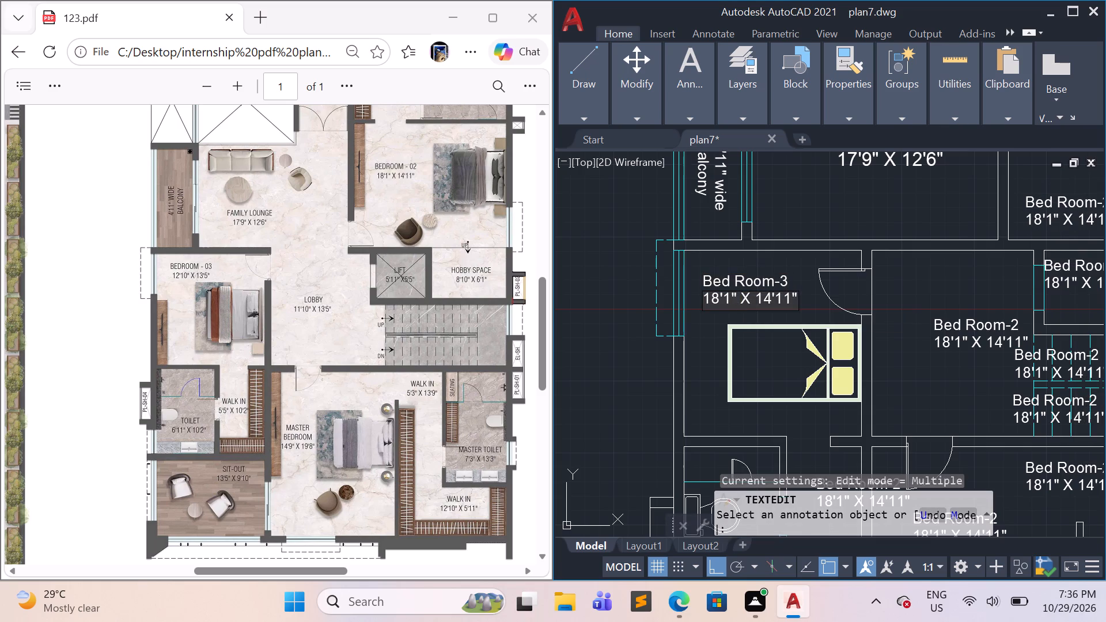
pyautogui.press('0')
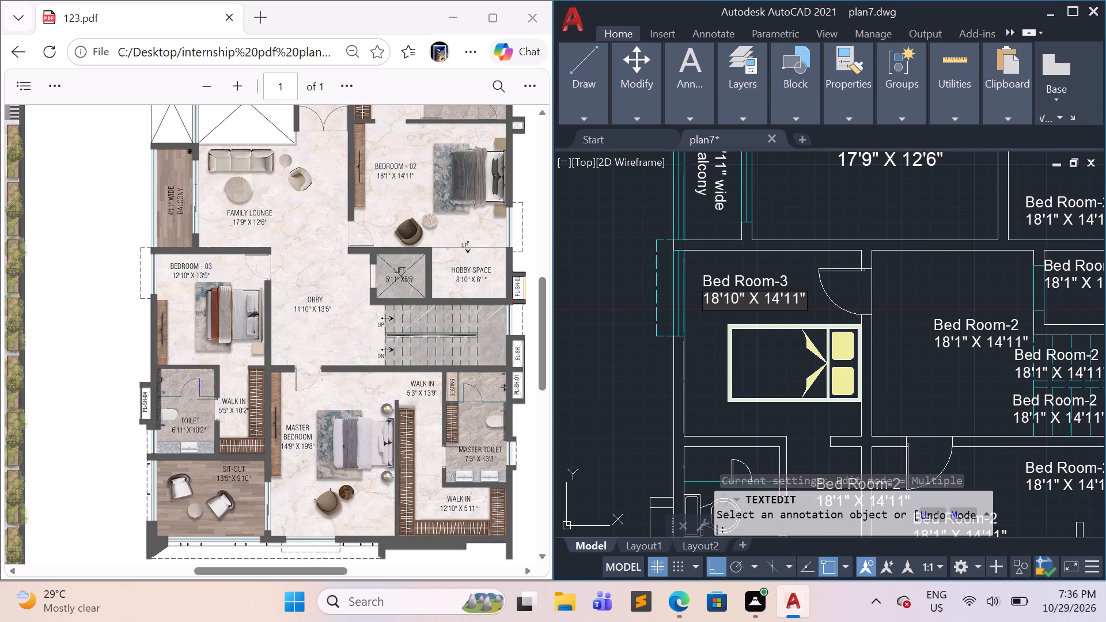
pyautogui.press('Left')
pyautogui.press('Left')
pyautogui.press('Left')
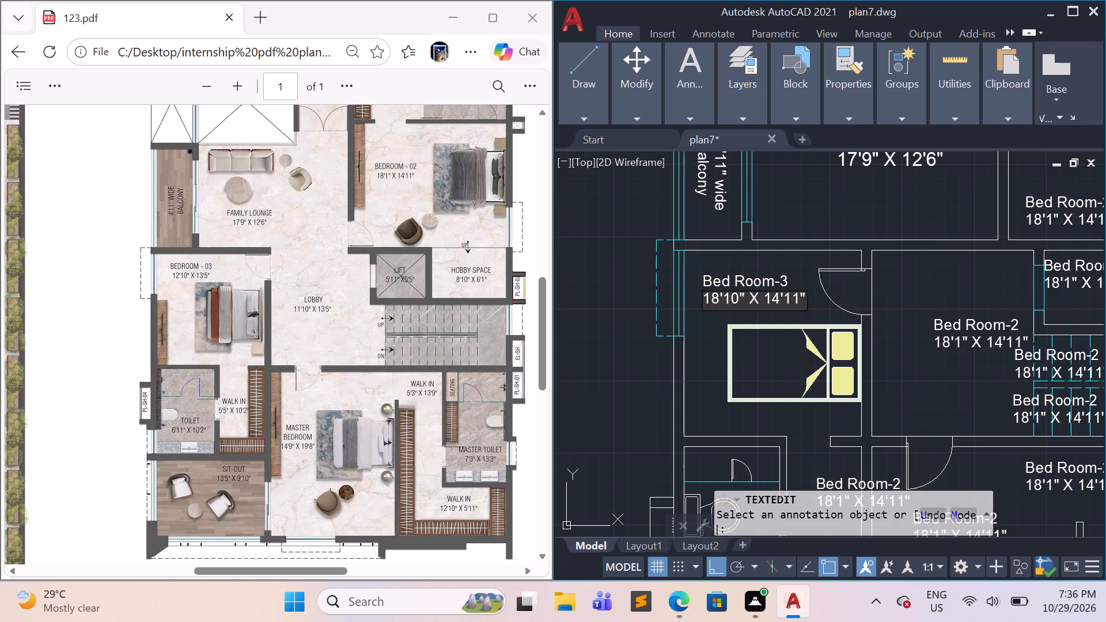
pyautogui.press('BackSpace')
pyautogui.press('2')
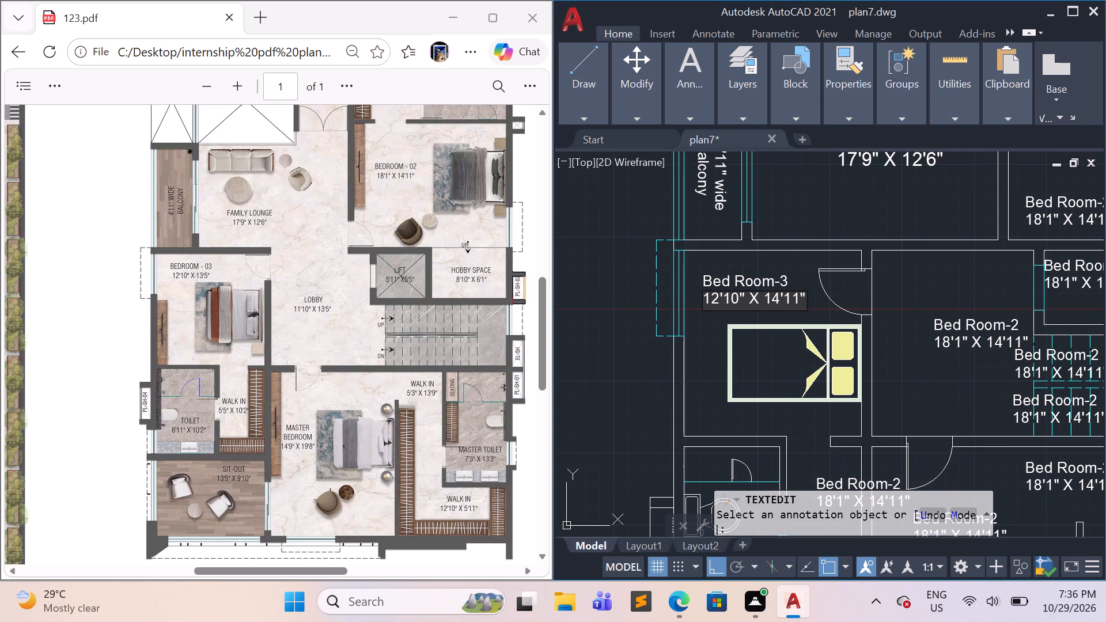
pyautogui.click(782, 299)
pyautogui.press('Left')
pyautogui.press('BackSpace')
pyautogui.press('3')
pyautogui.click(799, 301)
pyautogui.press('BackSpace')
pyautogui.press('BackSpace')
pyautogui.press('5')
pyautogui.click(918, 381)
# Change the name line of the label in the central space east of Bed Room-3 to LObby.
pyautogui.scroll(-1, 928, 393)
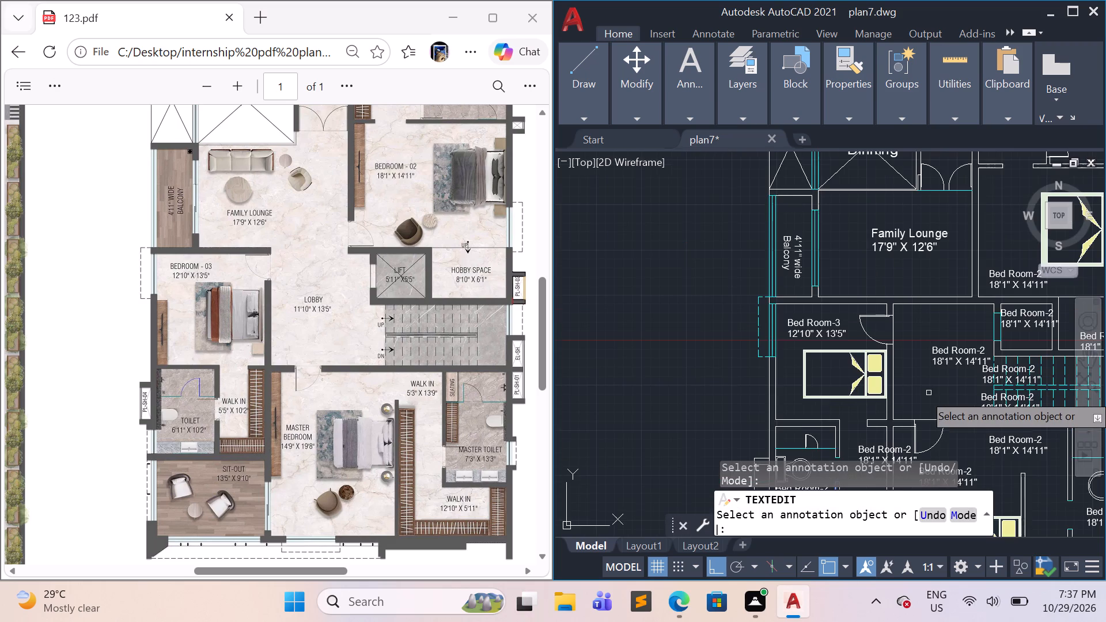
pyautogui.moveTo(928, 391); pyautogui.dragTo(769, 371, button='middle')
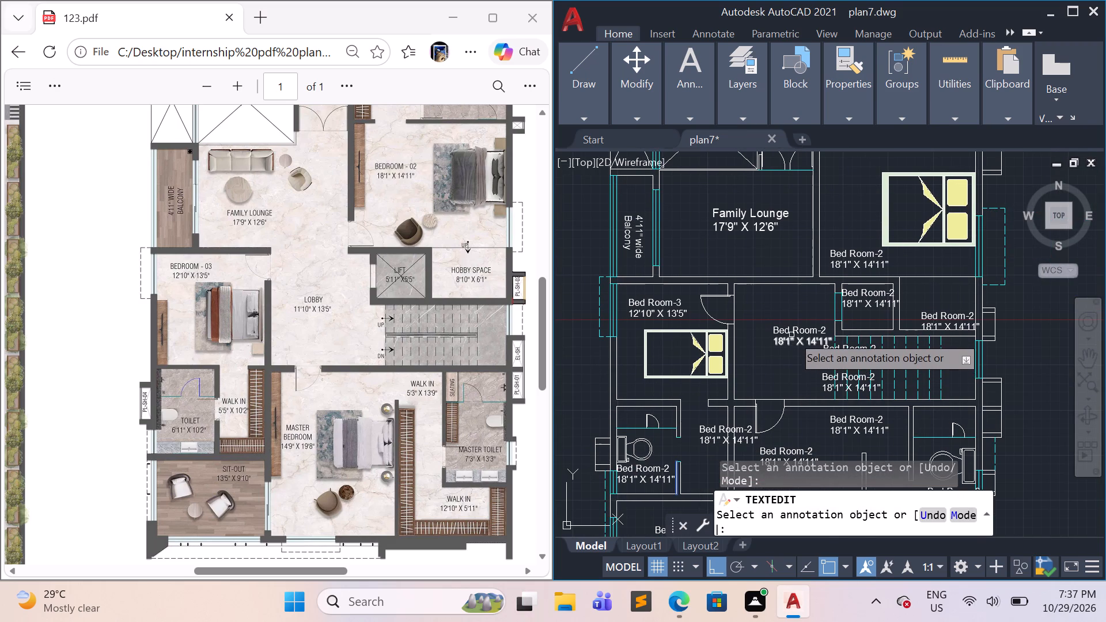
pyautogui.doubleClick(791, 335)
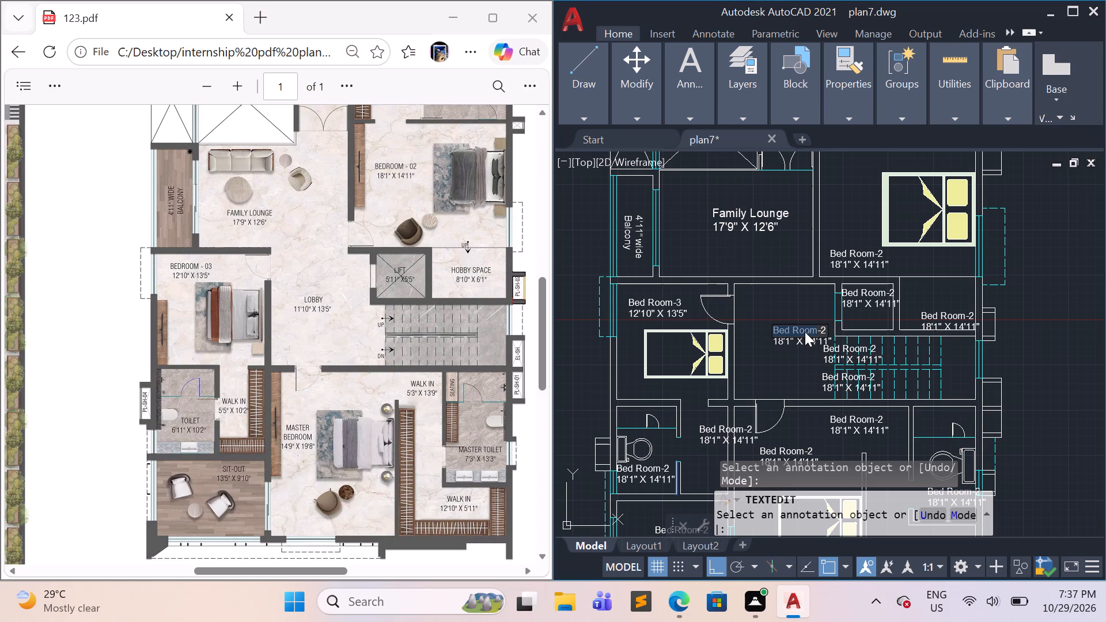
pyautogui.press('BackSpace')
pyautogui.press('Right')
pyautogui.press('Right')
pyautogui.press('Right')
pyautogui.press('Right')
pyautogui.press('Right')
pyautogui.press('Right')
pyautogui.press('Right')
pyautogui.press('Right')
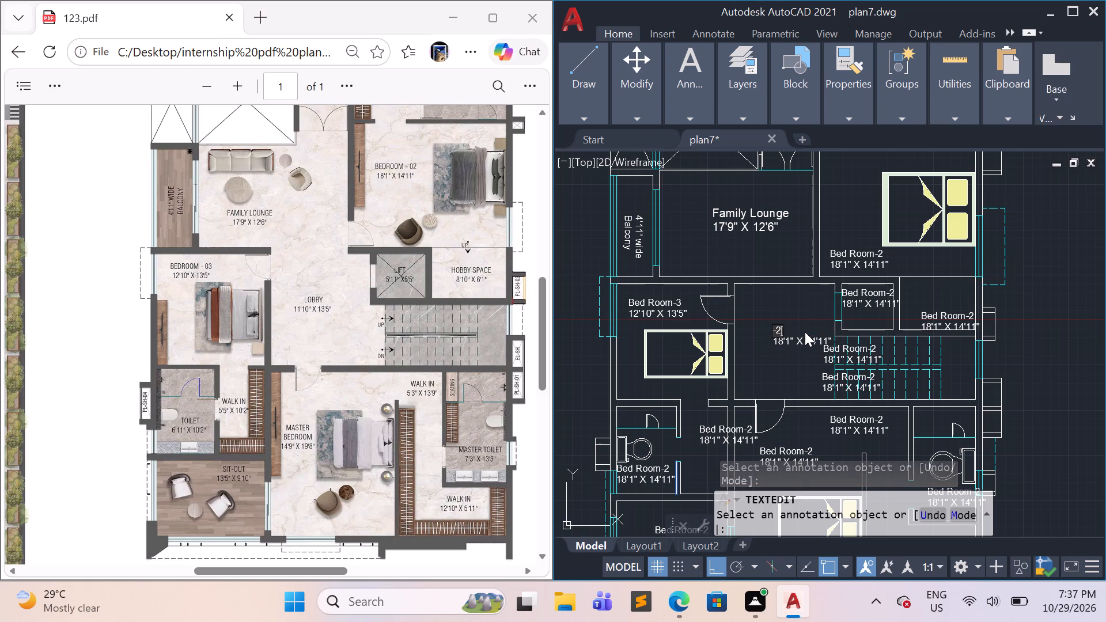
pyautogui.press('BackSpace')
pyautogui.press('BackSpace')
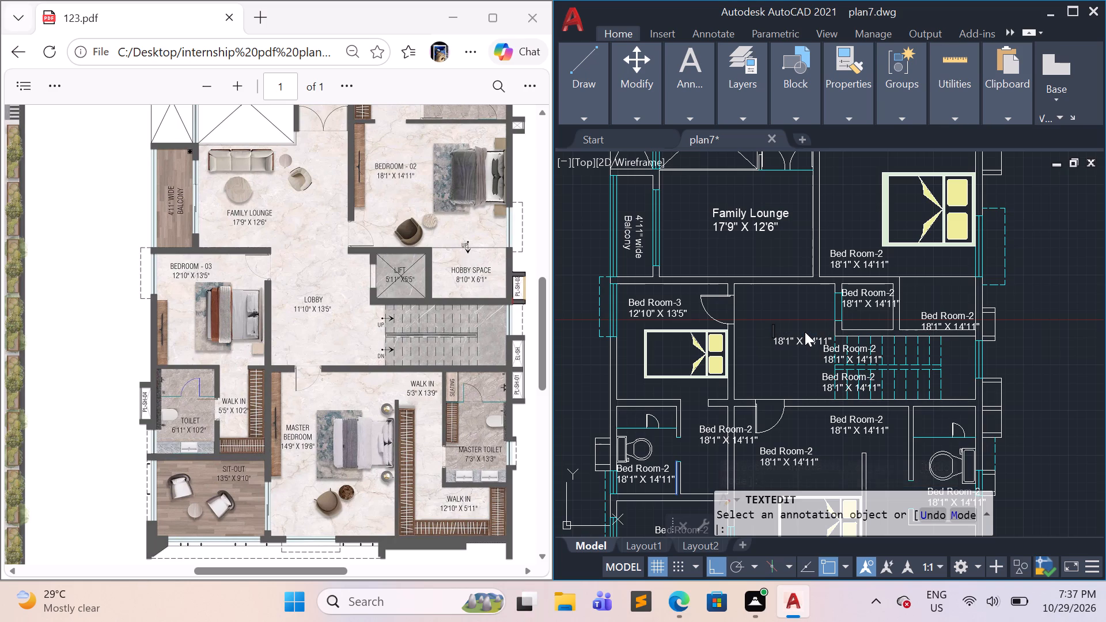
pyautogui.write('LO')
pyautogui.write('bby')
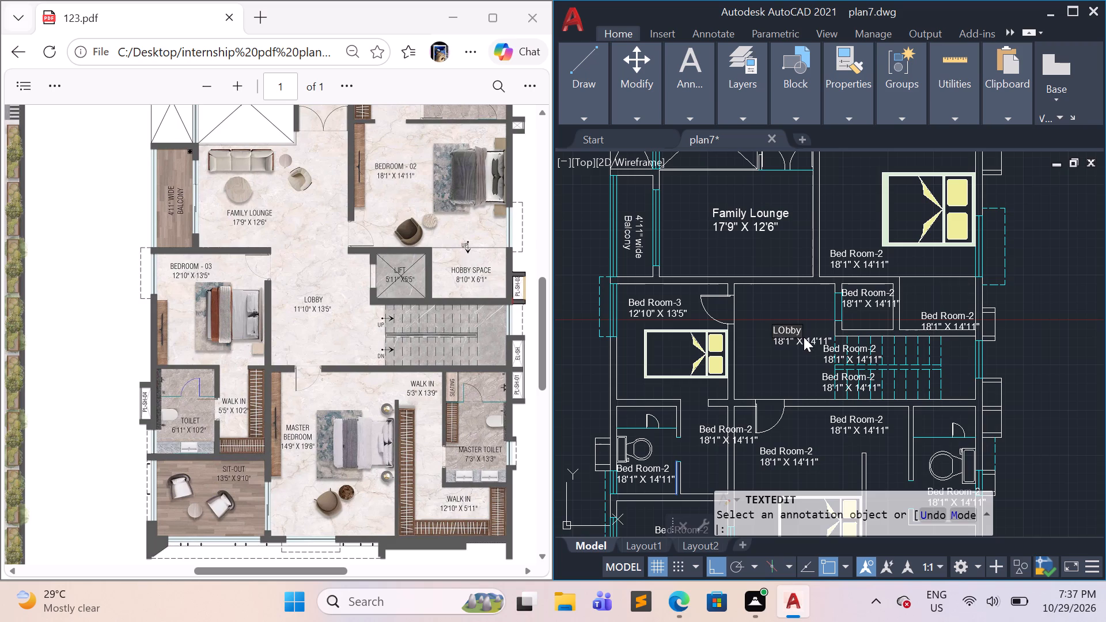
pyautogui.click(798, 343)
# Change the size line beneath LObby to 11'10" X 13'5" and end the text edit.
pyautogui.doubleClick(787, 343)
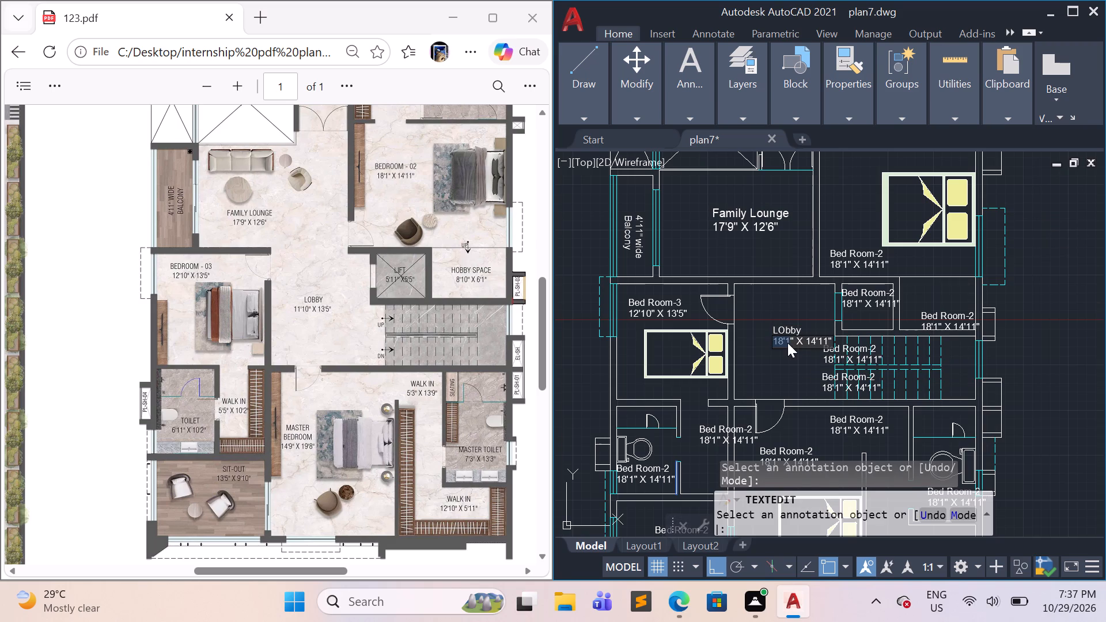
pyautogui.press('BackSpace')
pyautogui.write("11'10")
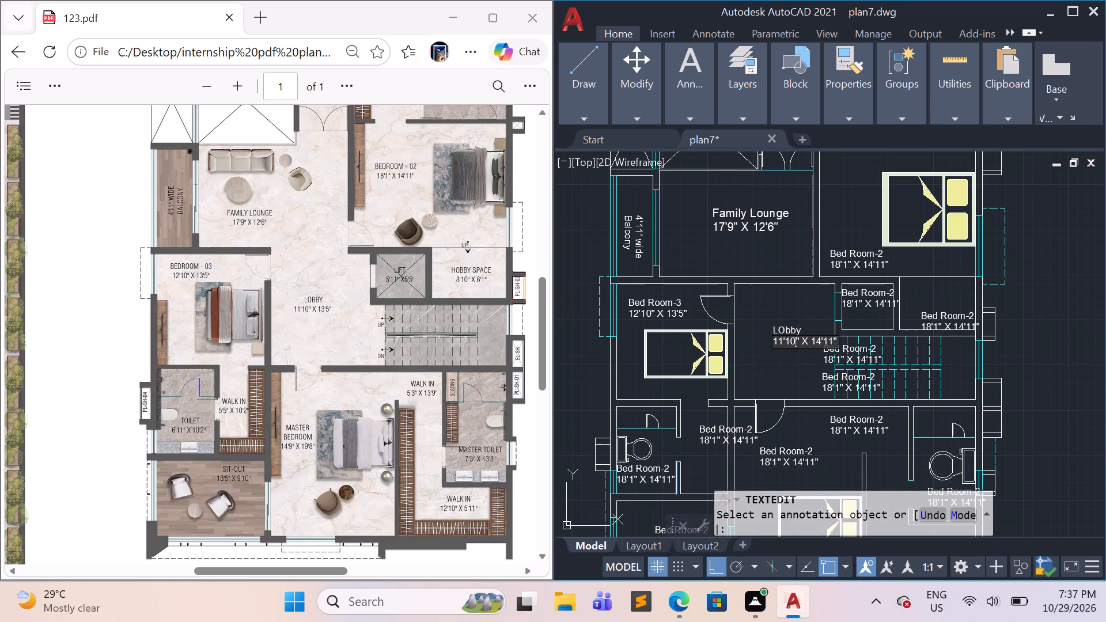
pyautogui.click(787, 354)
pyautogui.doubleClick(817, 346)
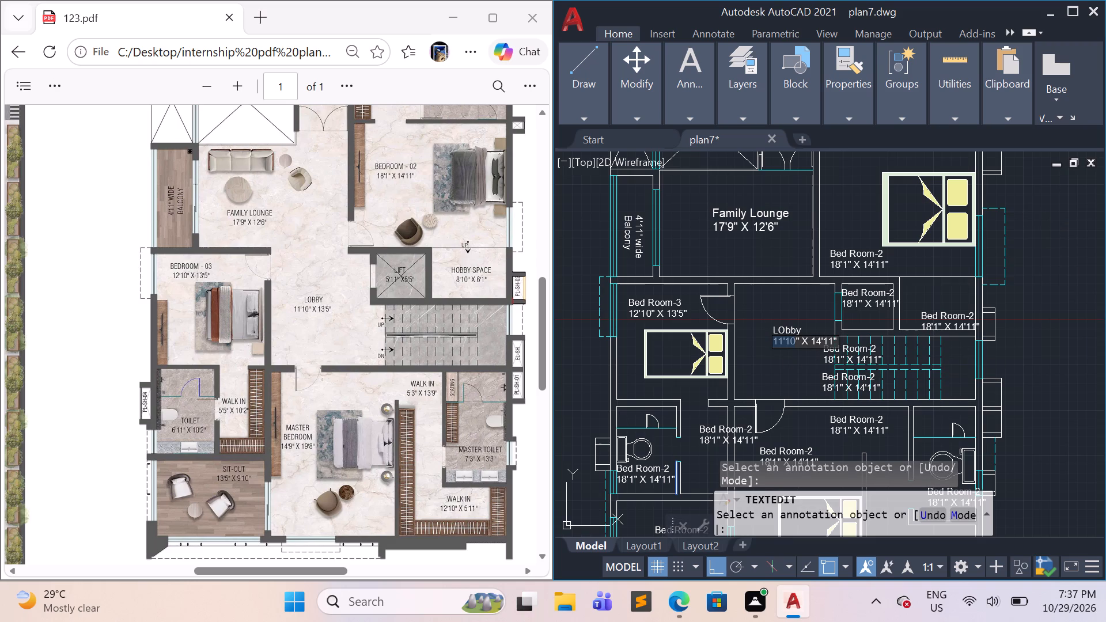
pyautogui.click(821, 343)
pyautogui.press('BackSpace')
pyautogui.press('3')
pyautogui.press('Right')
pyautogui.press('Right')
pyautogui.press('Right')
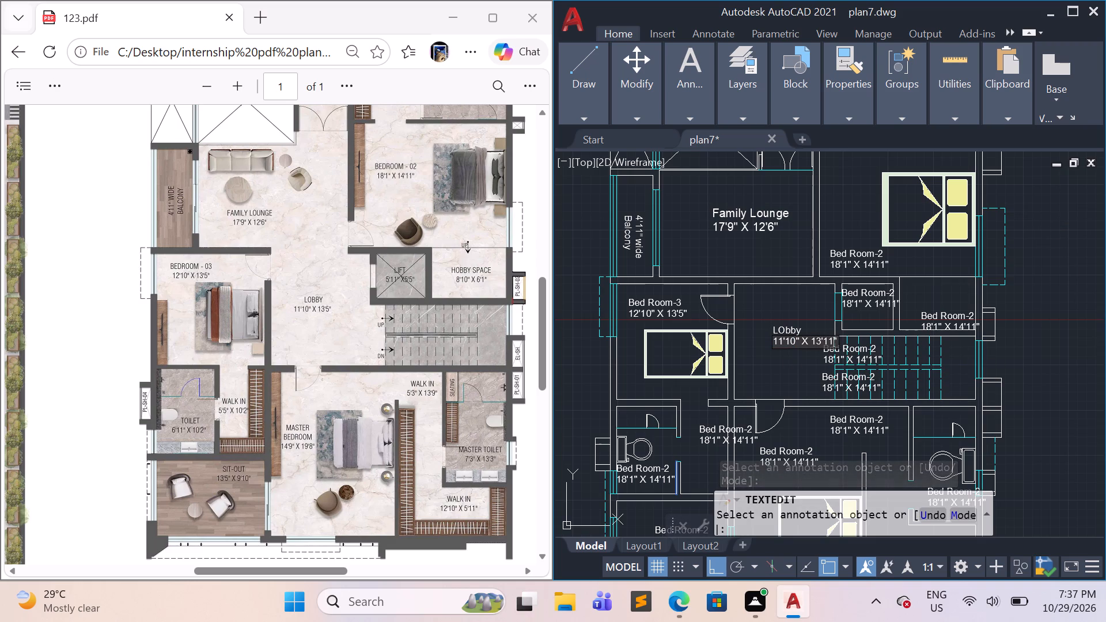
pyautogui.press('BackSpace')
pyautogui.press('BackSpace')
pyautogui.press('5')
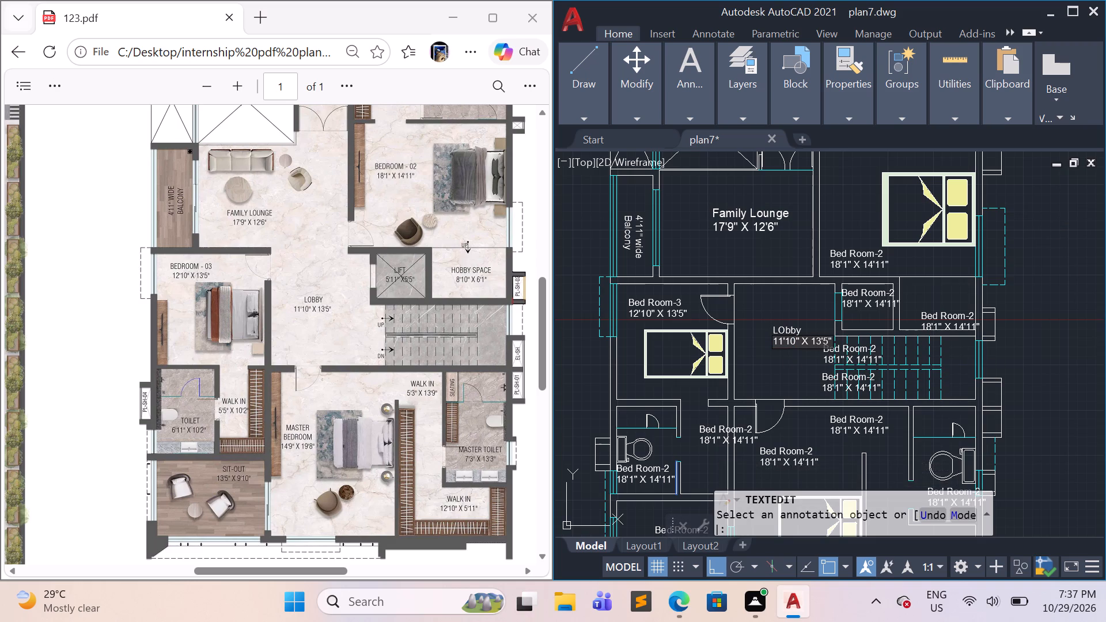
pyautogui.click(794, 376)
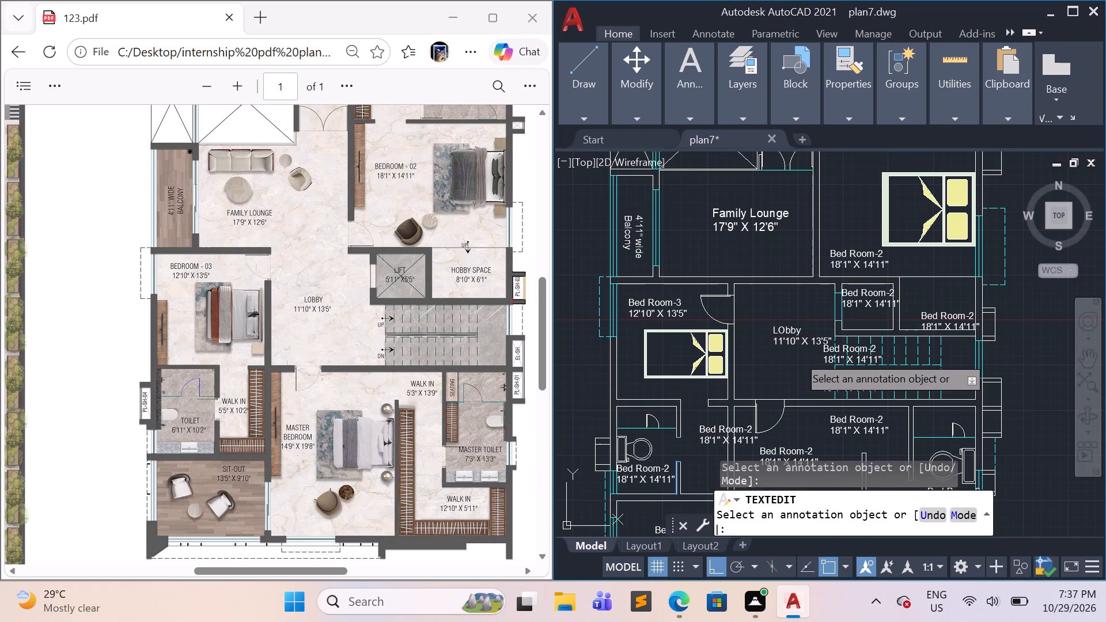
pyautogui.press('Escape')
# Move the two-line LObby label southwest within the lobby, clear of the stairs, with Ortho off.
pyautogui.moveTo(801, 365); pyautogui.dragTo(802, 355)
pyautogui.click(782, 316)
pyautogui.press('m')
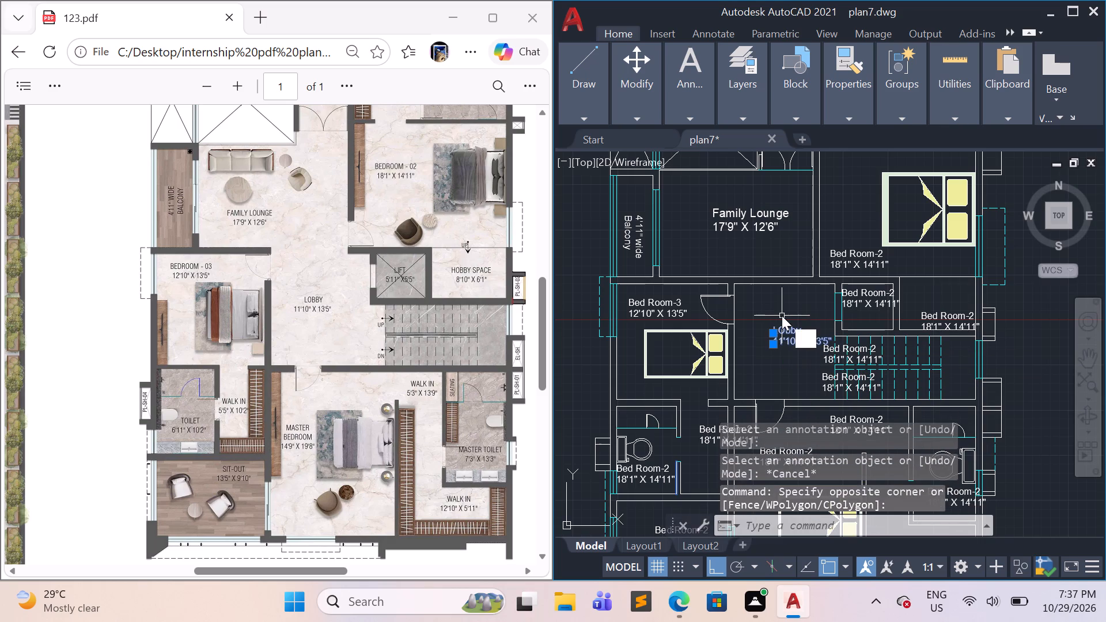
pyautogui.press('Return')
pyautogui.click(776, 351)
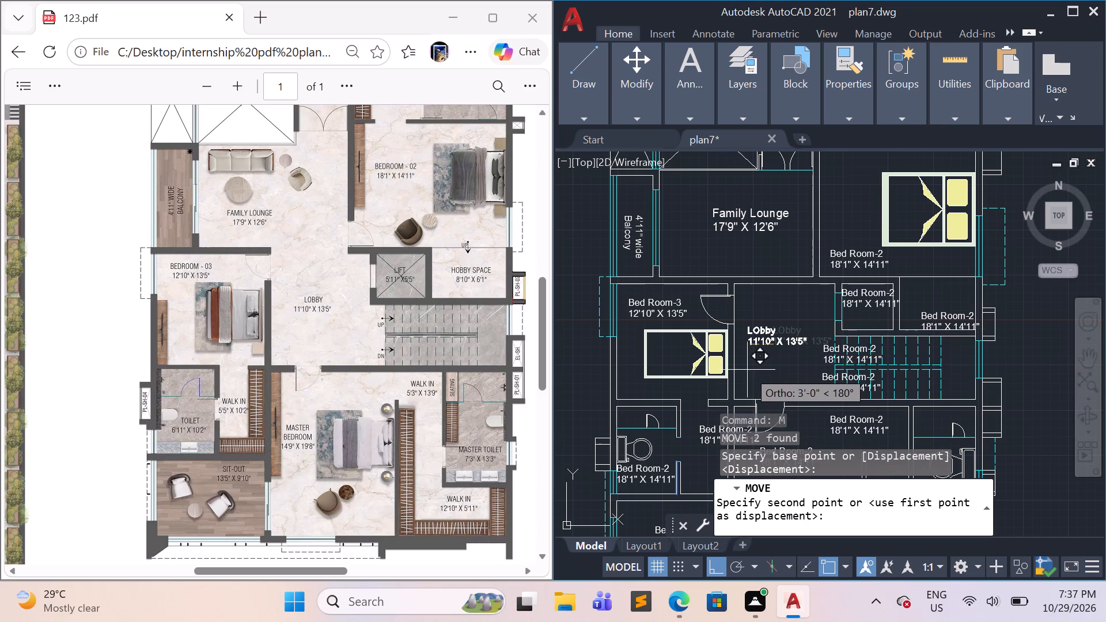
pyautogui.press('F8')
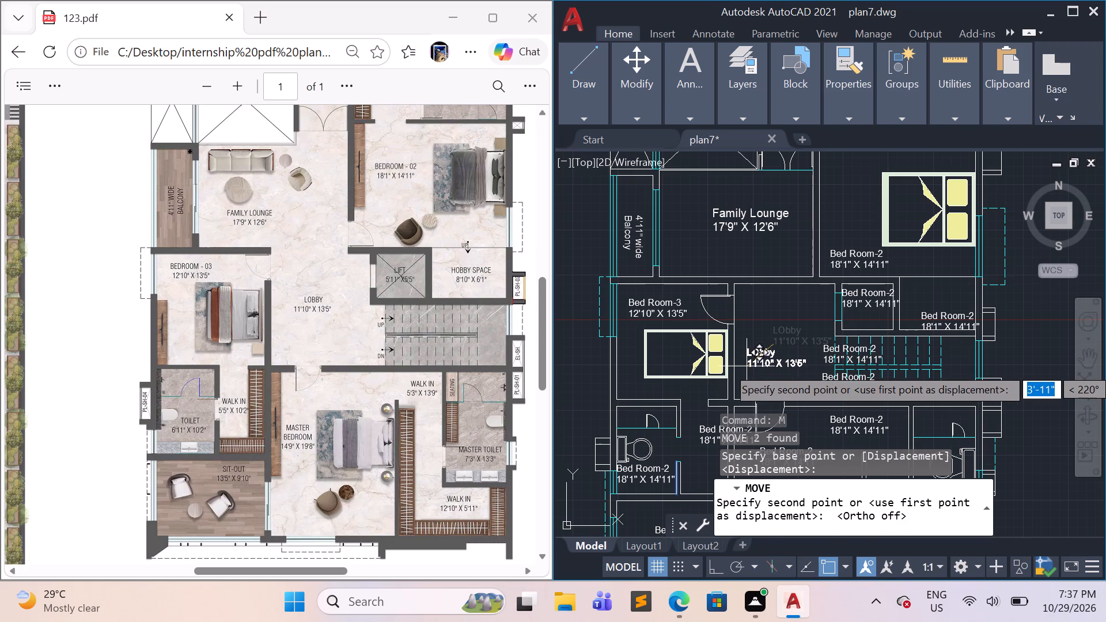
pyautogui.click(746, 366)
pyautogui.press('Escape')
# Scale both lines of the LObby label up slightly from a base point at the label's lower-left corner.
pyautogui.click(772, 381)
pyautogui.moveTo(772, 367); pyautogui.dragTo(764, 348)
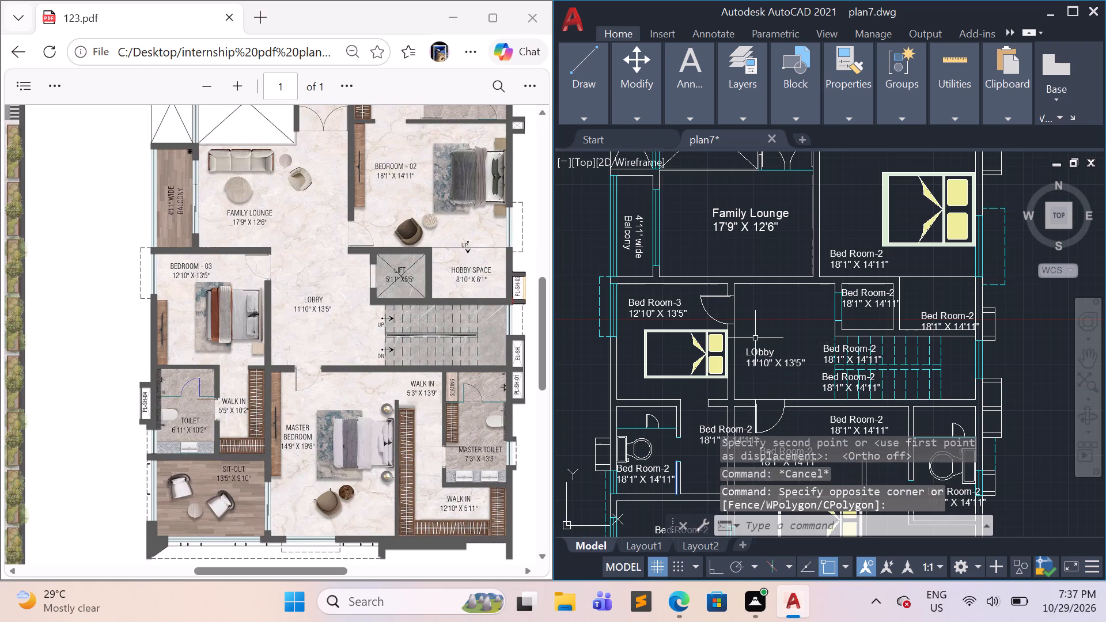
pyautogui.click(779, 385)
pyautogui.click(756, 348)
pyautogui.press('s')
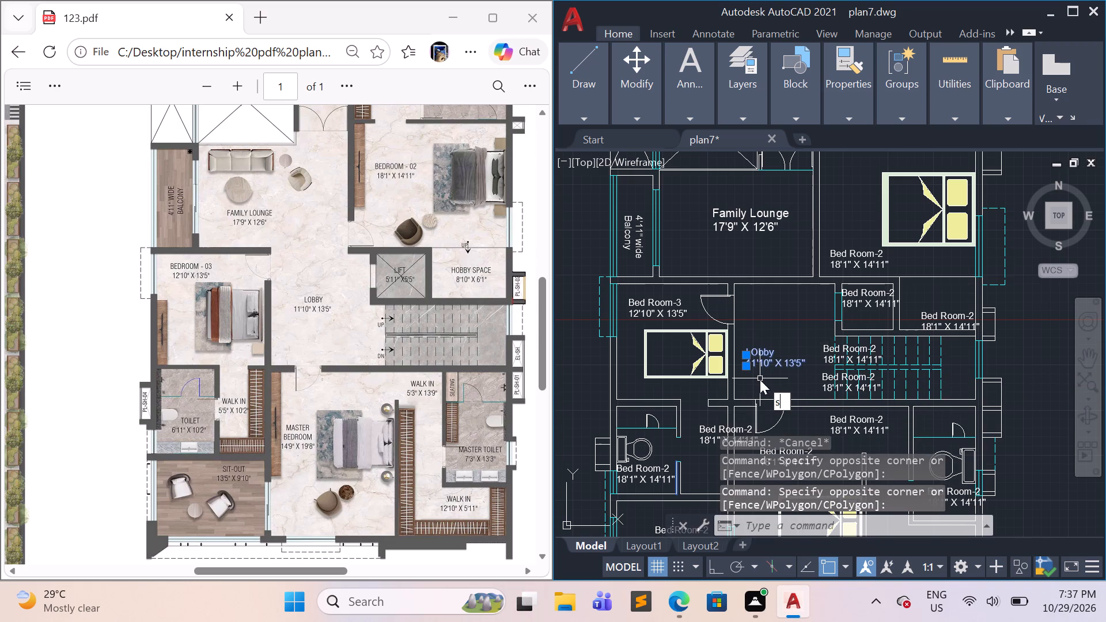
pyautogui.press('c')
pyautogui.press('Return')
pyautogui.click(751, 366)
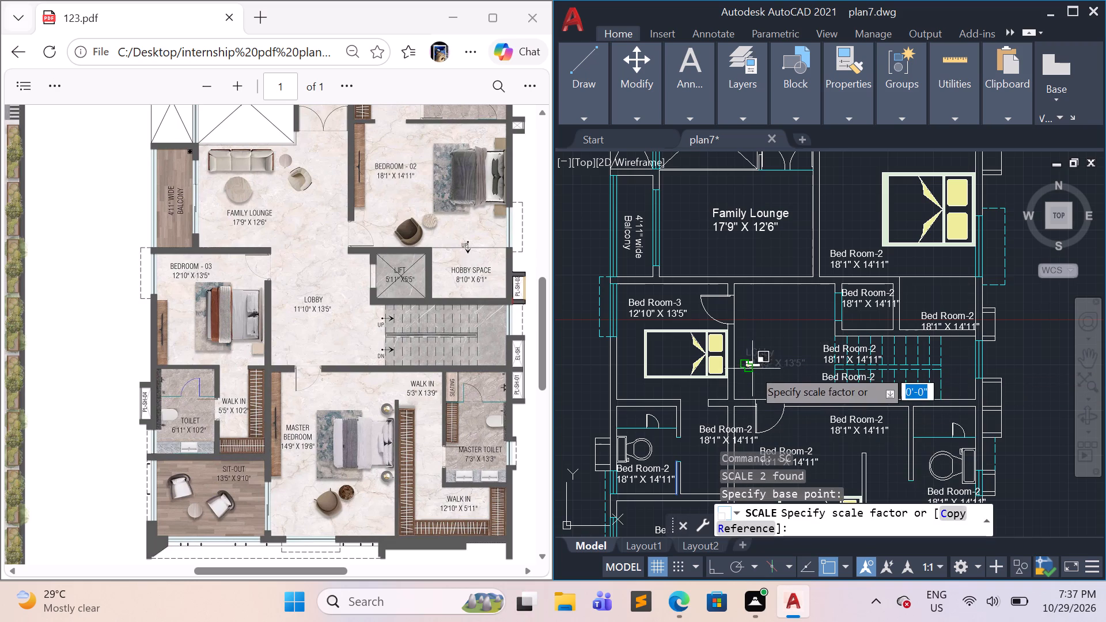
pyautogui.click(771, 388)
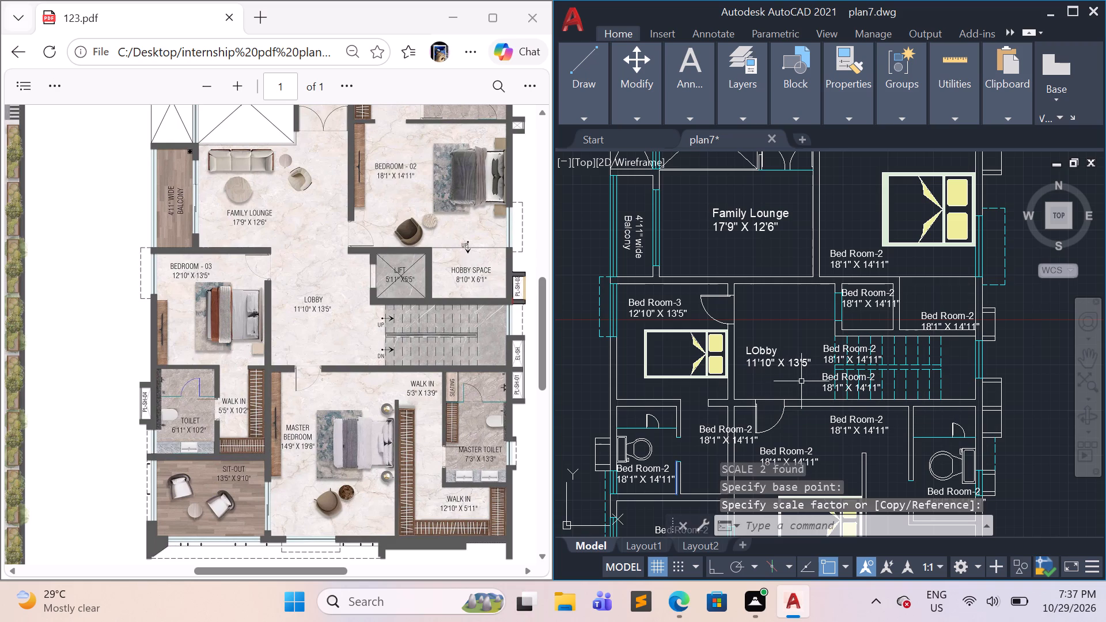
# Erase the 18'1" X 14'11" size lines from the two Bed Room-2 labels at the staircase.
pyautogui.click(844, 359)
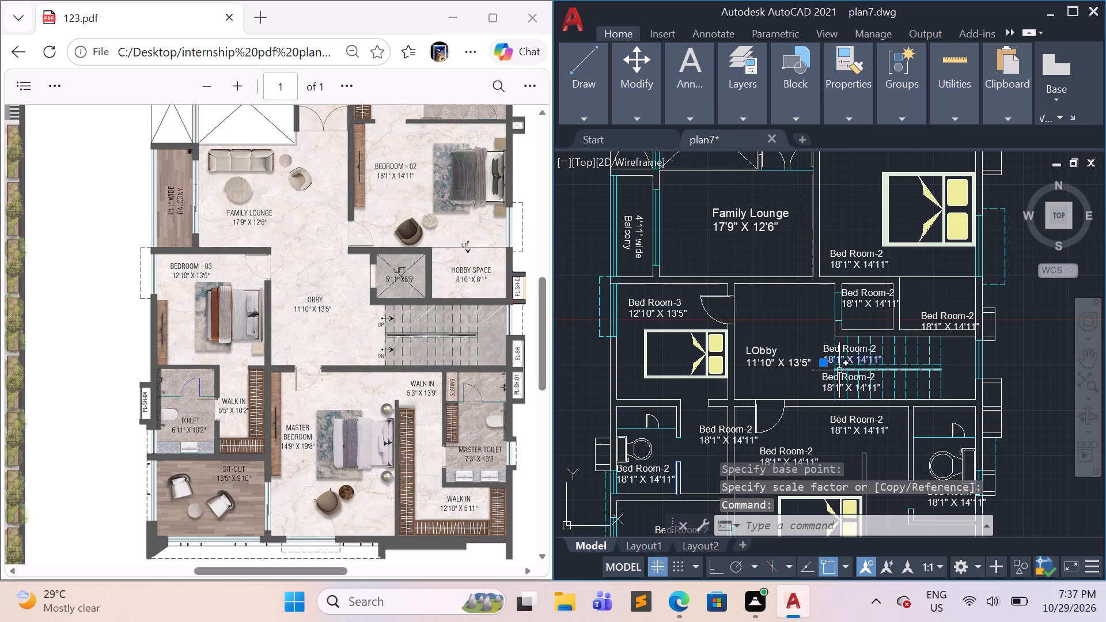
pyautogui.press('e')
pyautogui.press('Return')
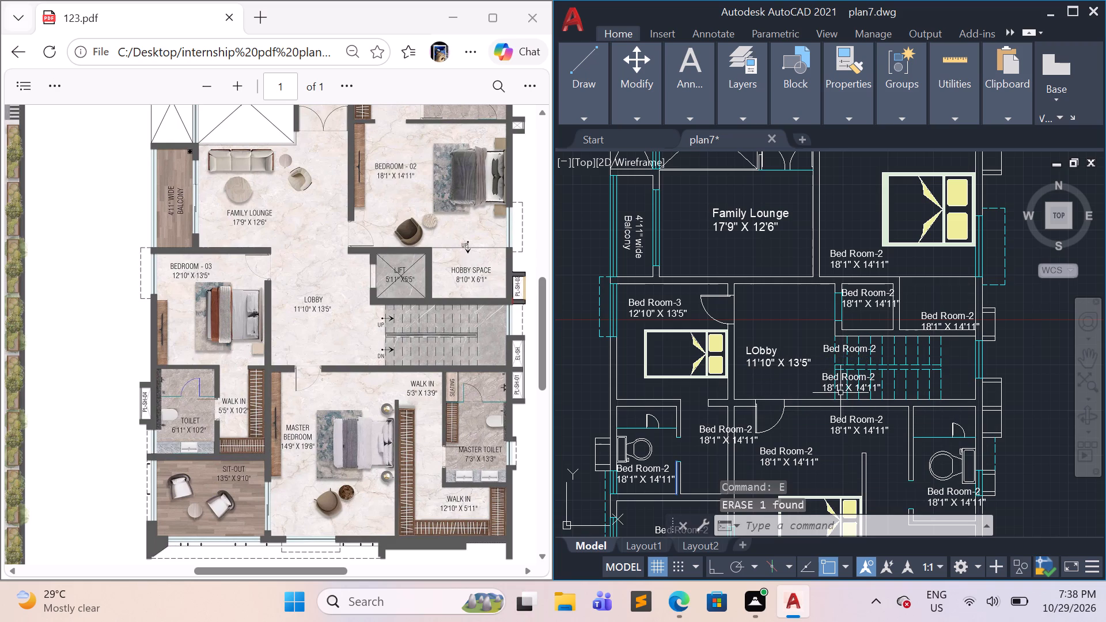
pyautogui.click(840, 386)
pyautogui.press('e')
pyautogui.press('Return')
# Change the Bed Room-2 text at the upper stair flight to UP.
pyautogui.doubleClick(839, 347)
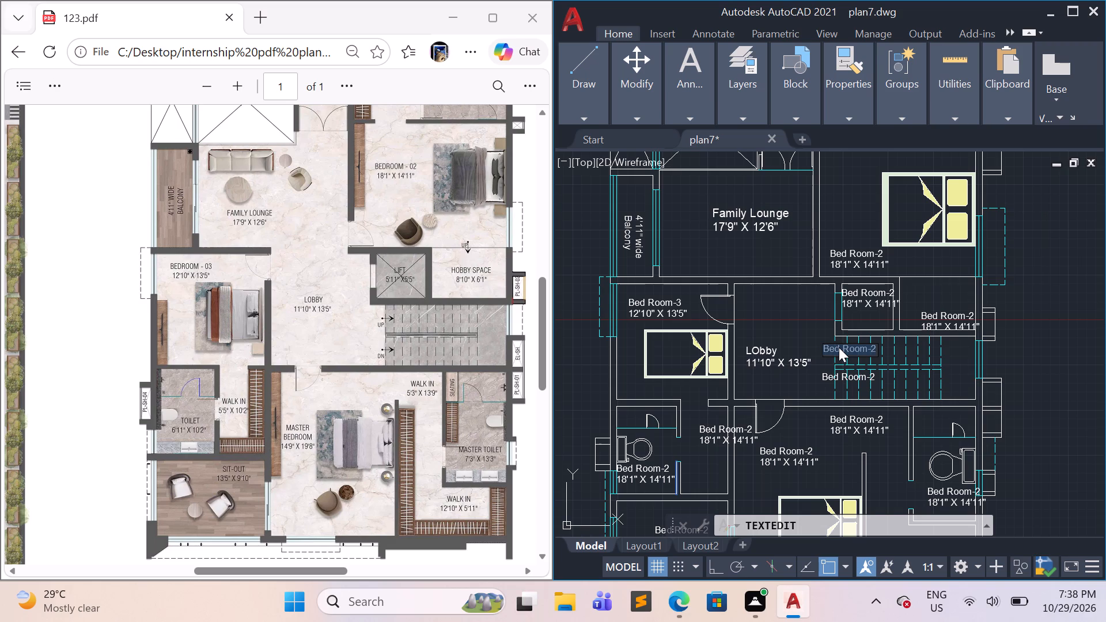
pyautogui.press('BackSpace')
pyautogui.write('UP')
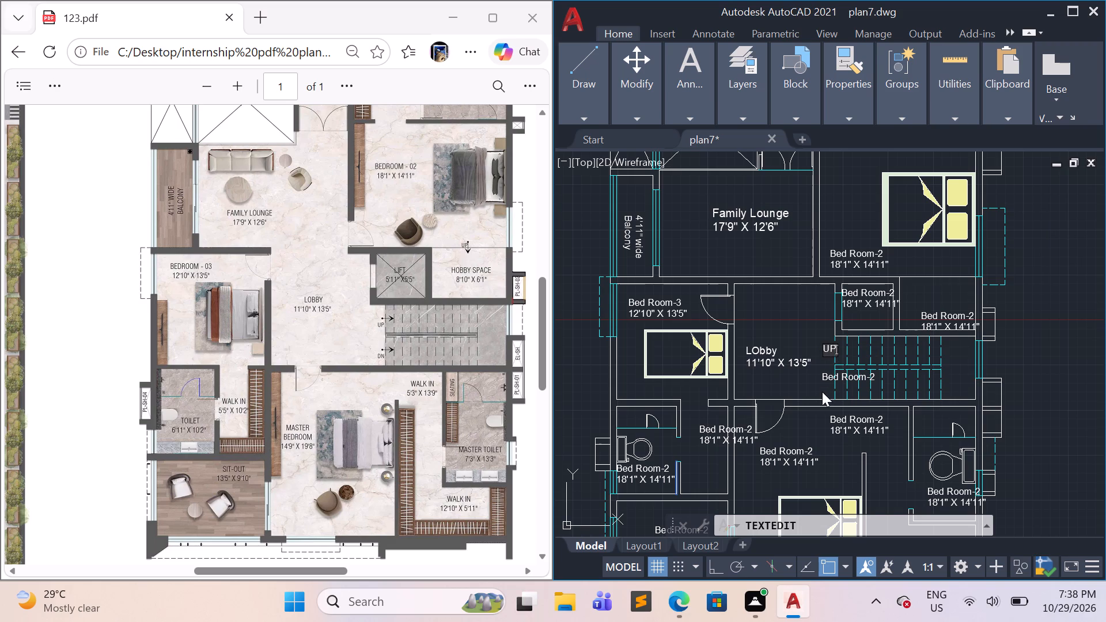
pyautogui.click(822, 392)
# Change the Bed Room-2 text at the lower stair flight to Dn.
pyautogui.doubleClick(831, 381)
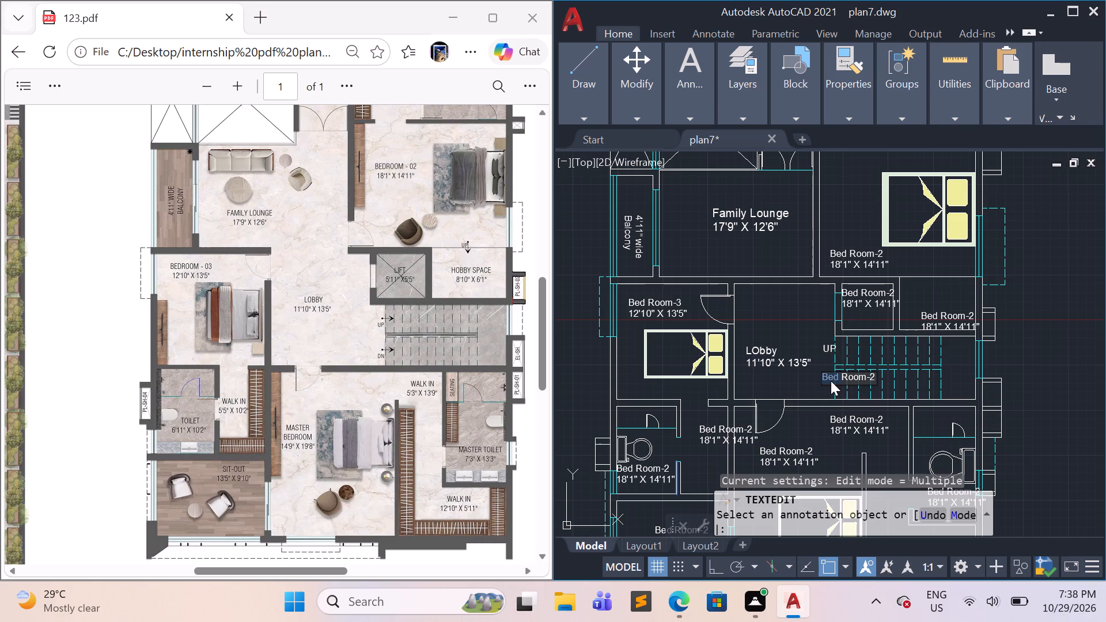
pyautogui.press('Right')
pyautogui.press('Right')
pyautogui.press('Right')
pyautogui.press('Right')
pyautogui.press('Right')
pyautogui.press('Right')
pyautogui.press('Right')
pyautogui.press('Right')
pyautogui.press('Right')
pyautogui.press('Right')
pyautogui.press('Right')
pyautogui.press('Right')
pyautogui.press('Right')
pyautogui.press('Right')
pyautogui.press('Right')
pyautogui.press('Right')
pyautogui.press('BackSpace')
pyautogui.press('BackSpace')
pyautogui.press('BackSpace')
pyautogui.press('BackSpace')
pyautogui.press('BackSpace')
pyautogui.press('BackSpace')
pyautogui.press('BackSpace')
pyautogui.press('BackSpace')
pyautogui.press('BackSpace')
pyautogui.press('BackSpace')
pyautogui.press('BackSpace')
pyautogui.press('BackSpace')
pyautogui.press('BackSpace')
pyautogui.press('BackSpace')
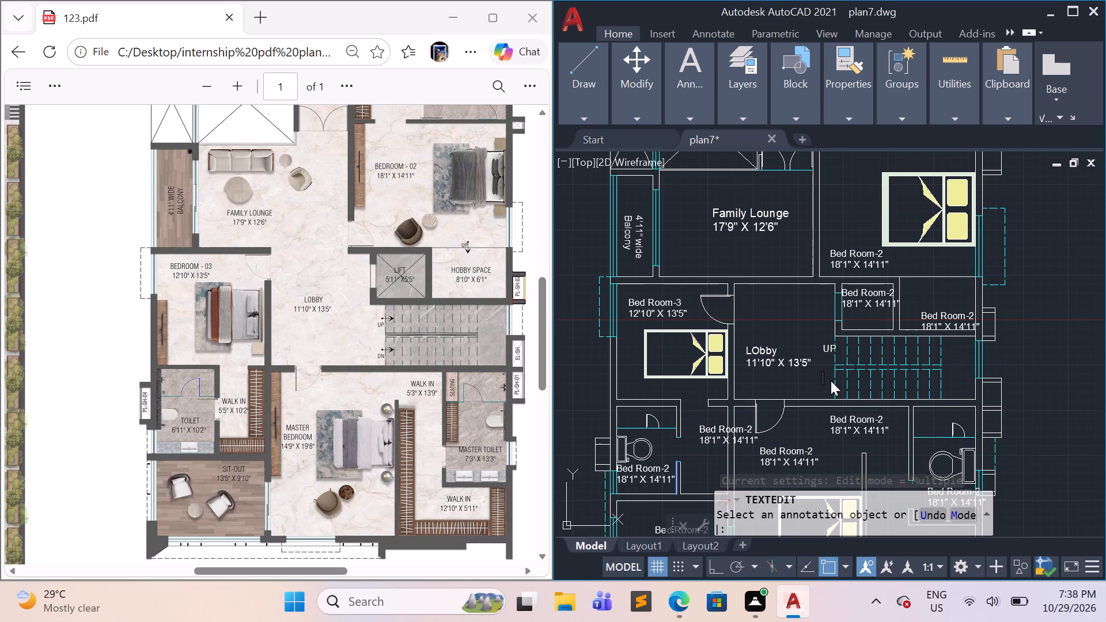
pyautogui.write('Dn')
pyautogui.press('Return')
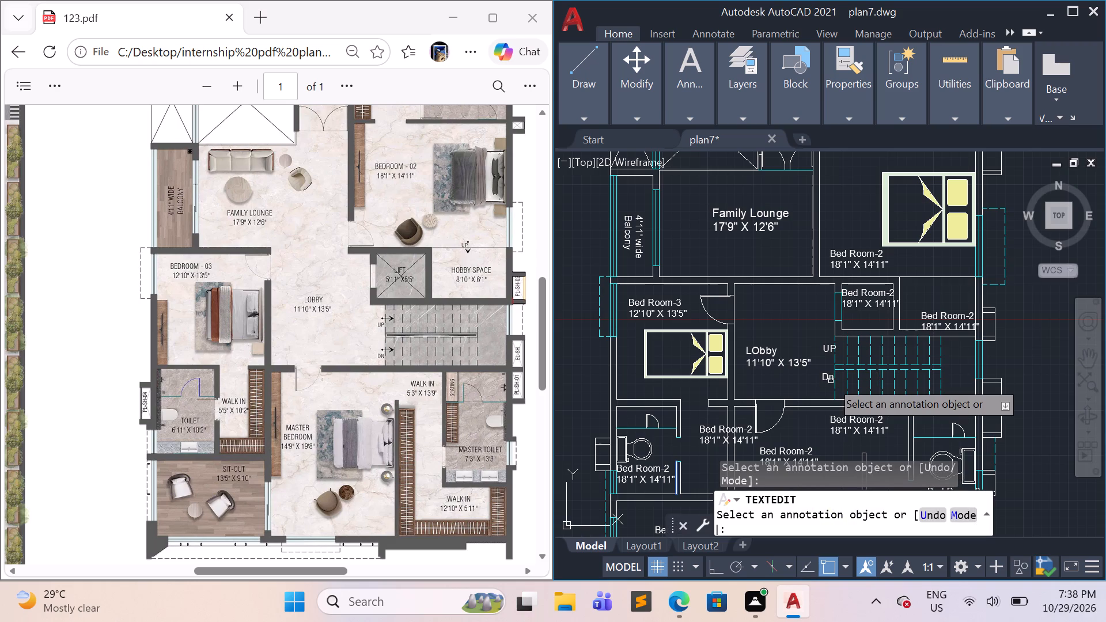
# Rewrite the lower stair flight's label in capitals as DN and end the text edit.
pyautogui.scroll(2, 820, 367)
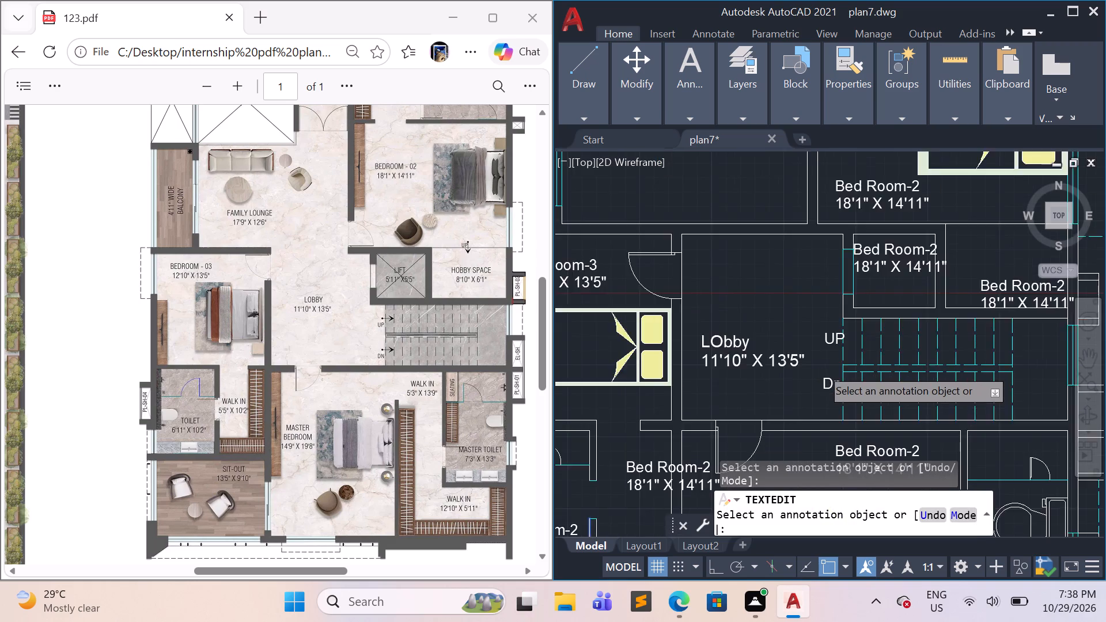
pyautogui.doubleClick(843, 393)
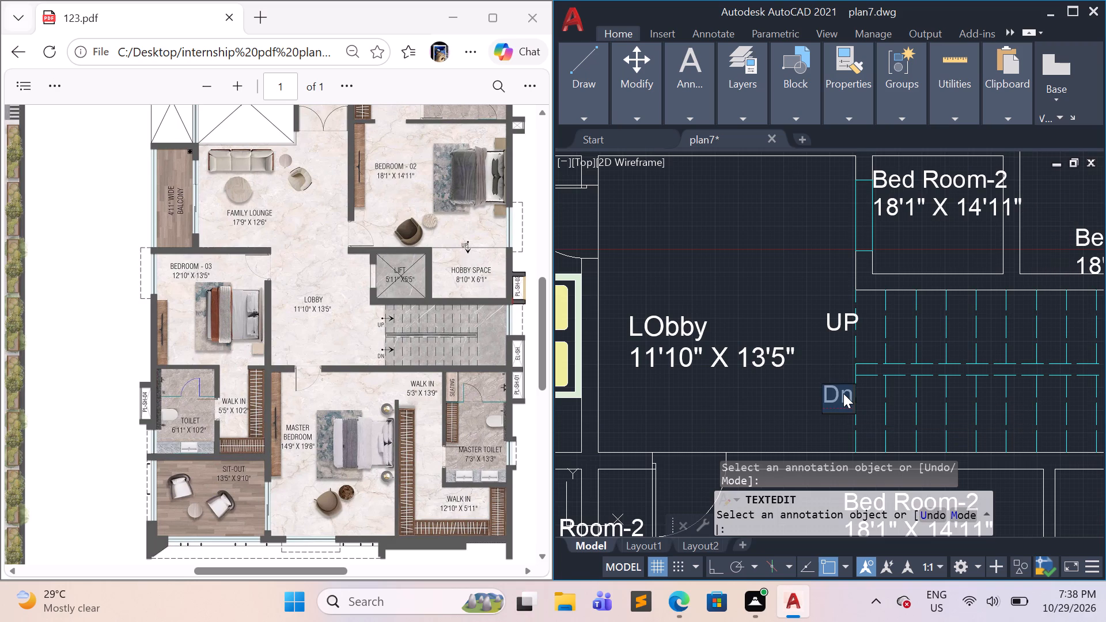
pyautogui.press('BackSpace')
pyautogui.write('DN')
pyautogui.click(804, 446)
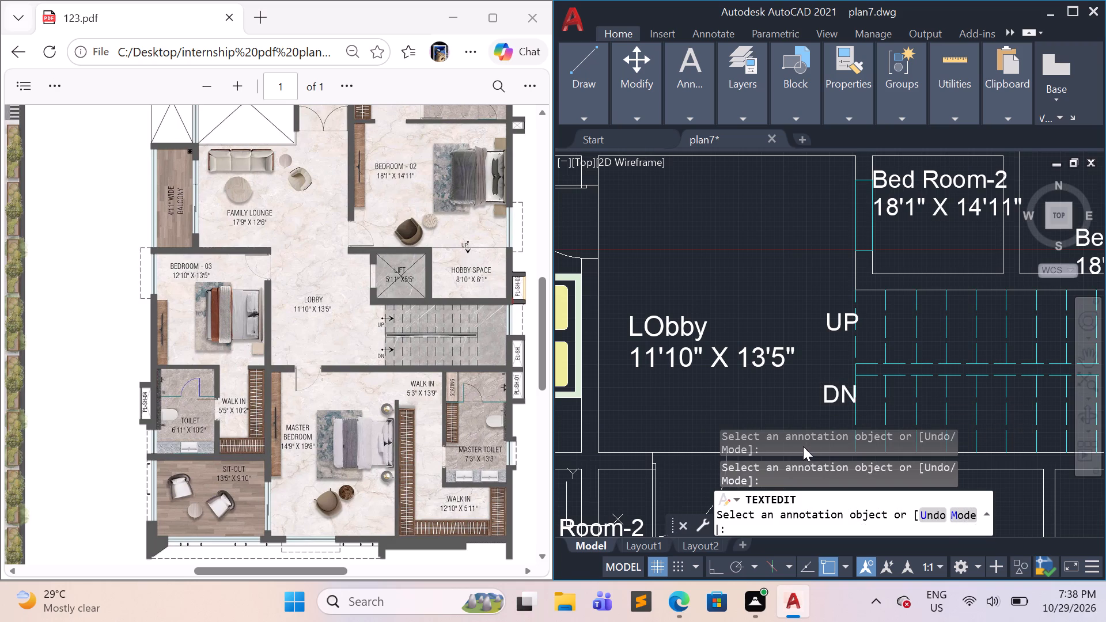
pyautogui.press('Escape')
# Move the UP and DN labels together slightly west, clear of the stair edge.
pyautogui.click(834, 415)
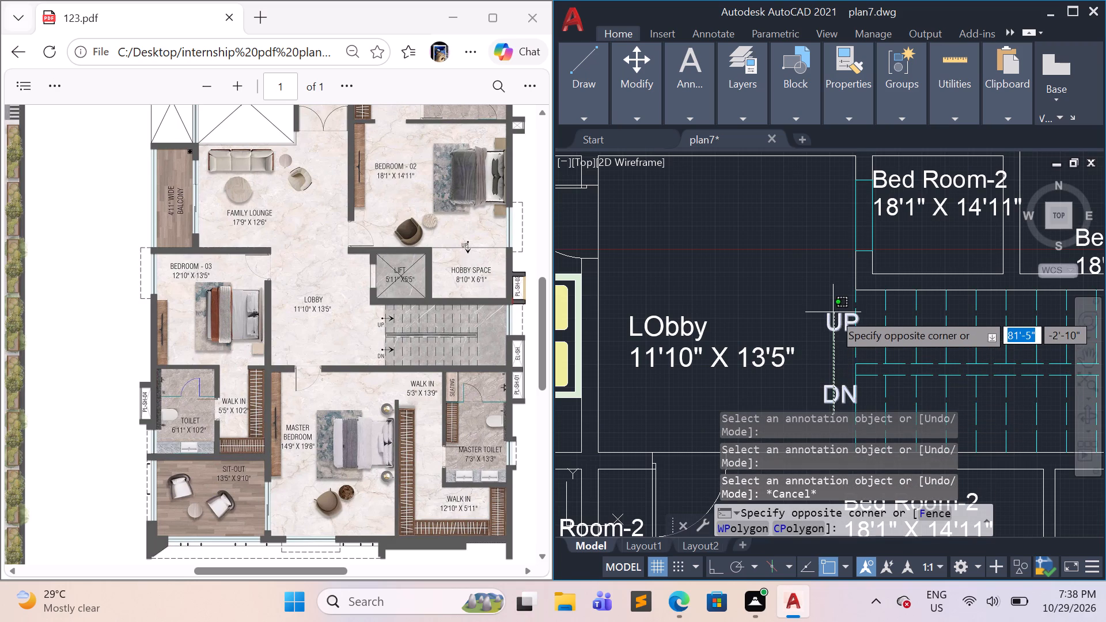
pyautogui.click(833, 312)
pyautogui.press('m')
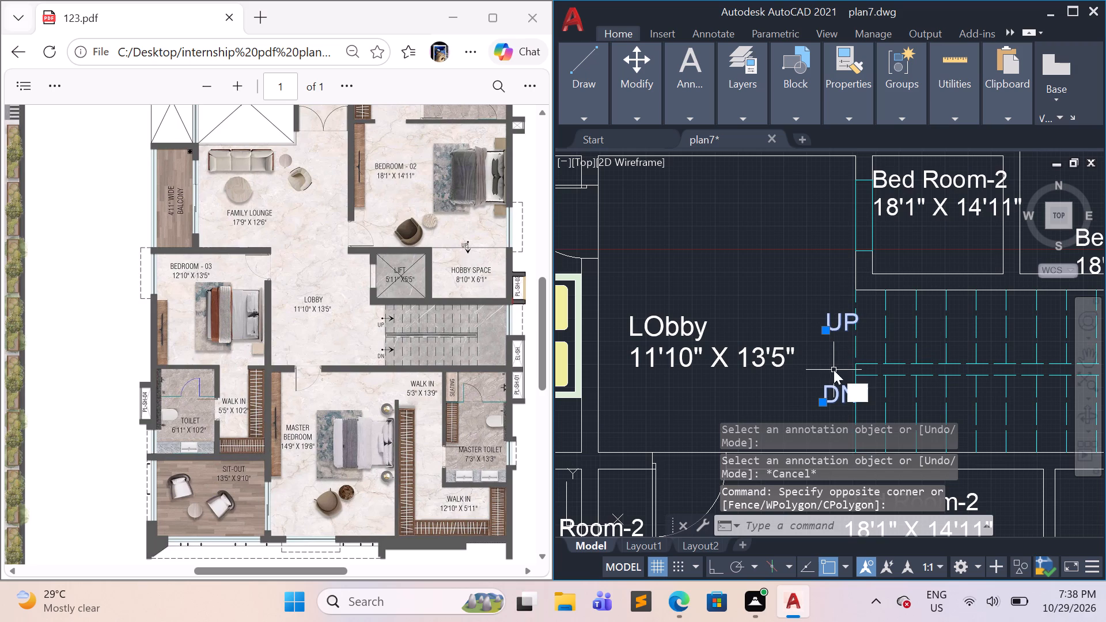
pyautogui.press('Return')
pyautogui.click(822, 400)
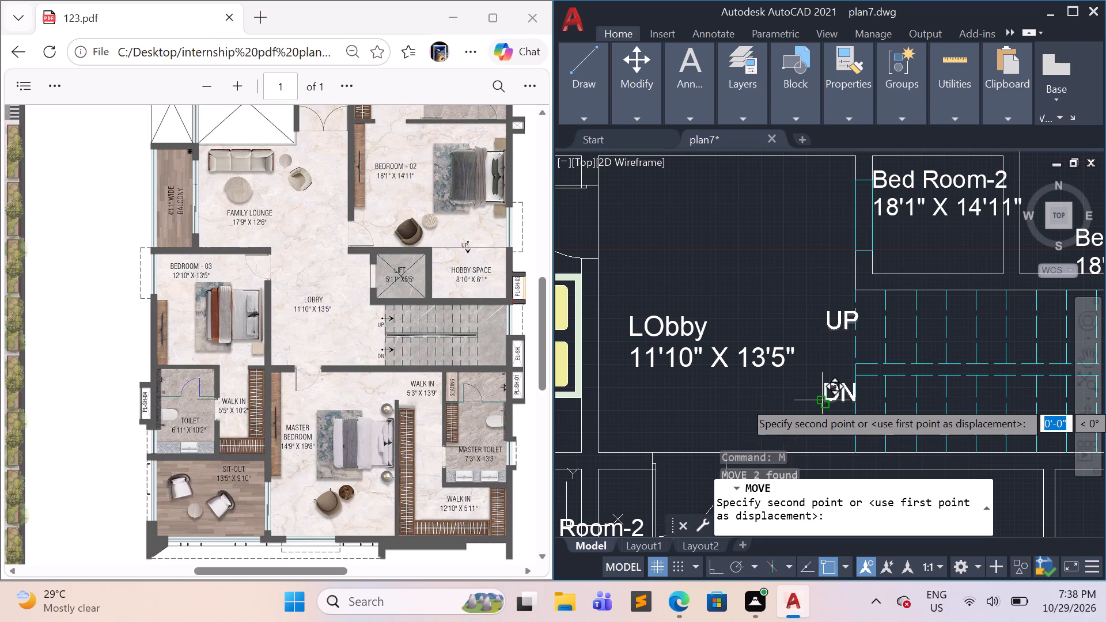
pyautogui.click(813, 401)
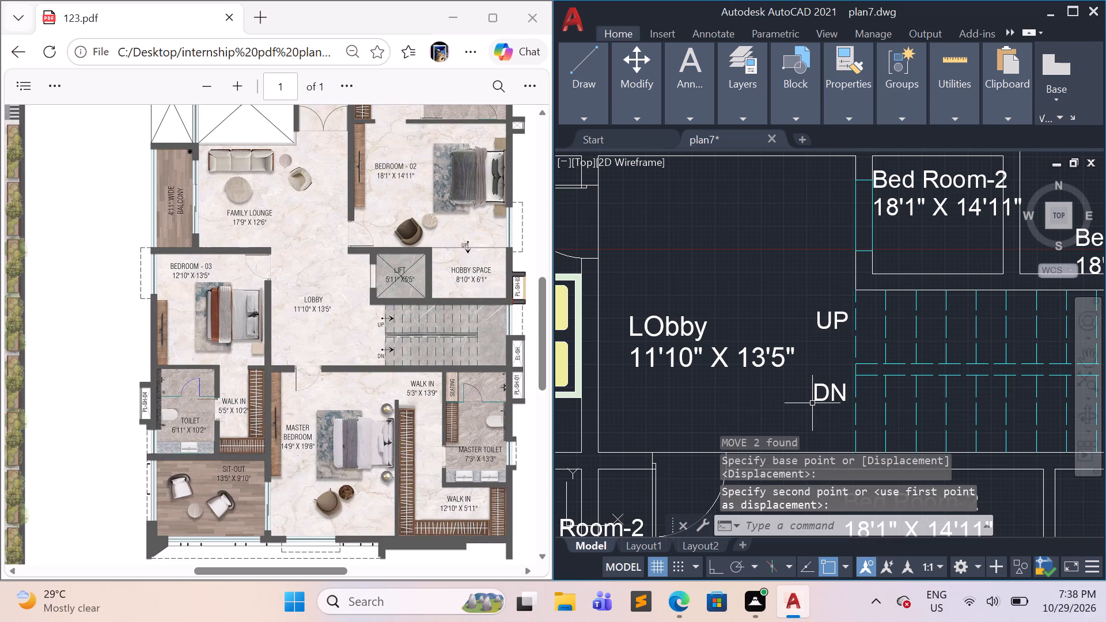
pyautogui.press('Escape')
# Change the name line of the label in the toilet east of the master bedroom to Master Toilet.
pyautogui.scroll(-3, 809, 418)
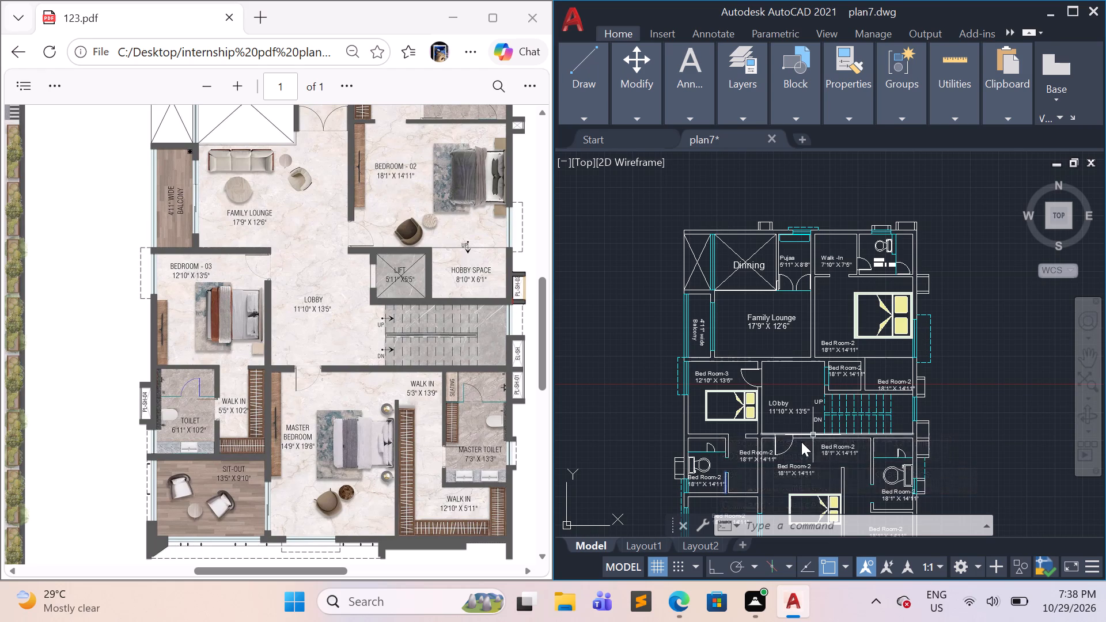
pyautogui.scroll(-2, 805, 433)
pyautogui.scroll(2, 809, 436)
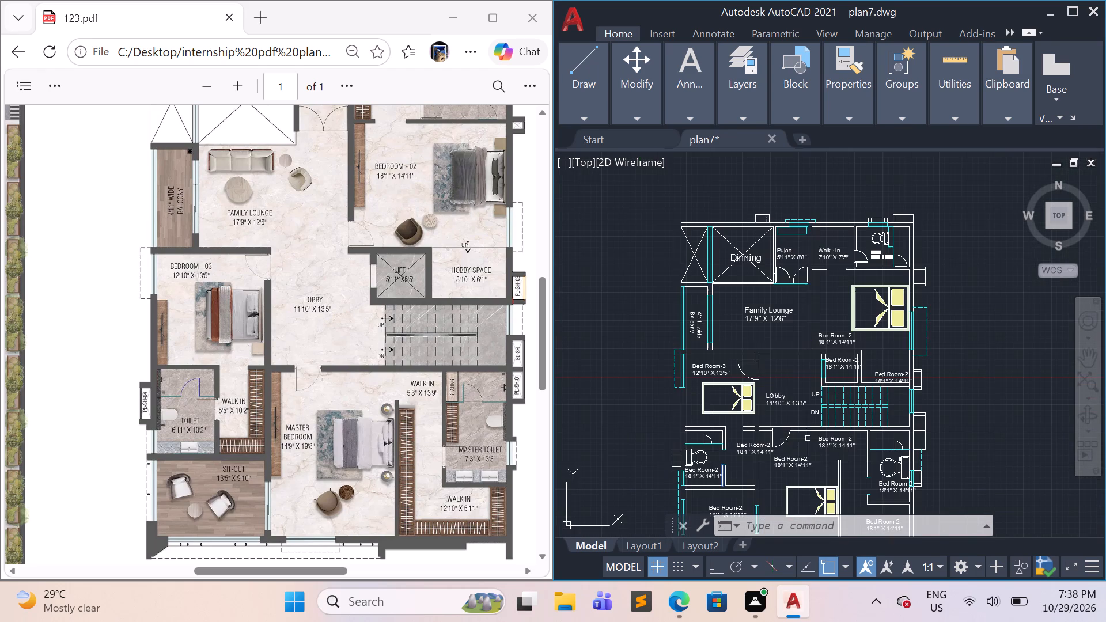
pyautogui.moveTo(793, 466); pyautogui.dragTo(799, 355, button='middle')
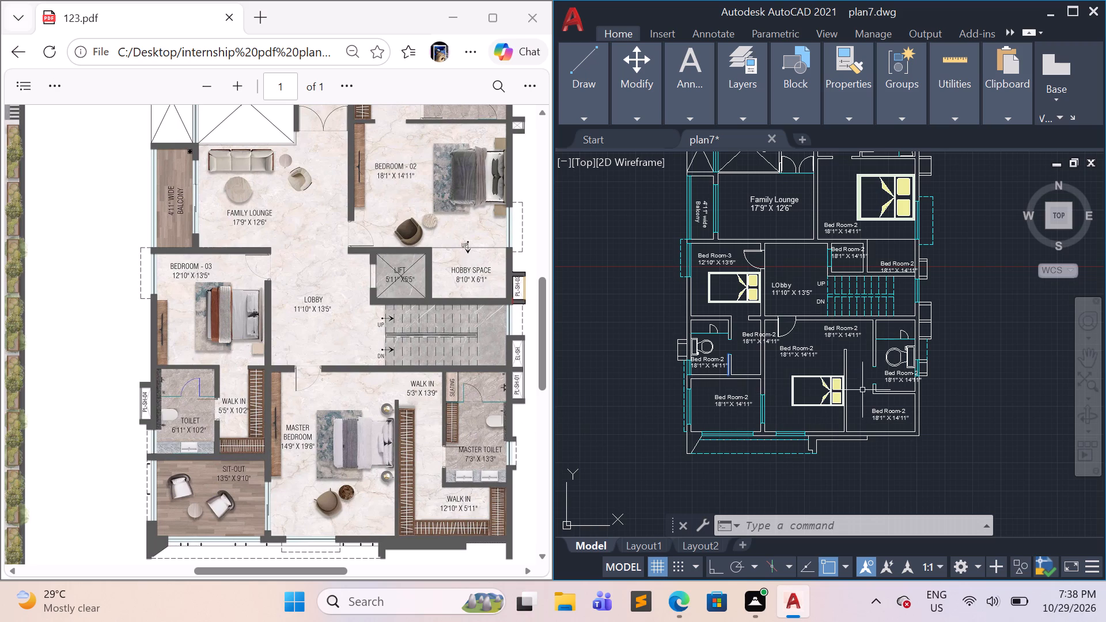
pyautogui.scroll(2, 888, 382)
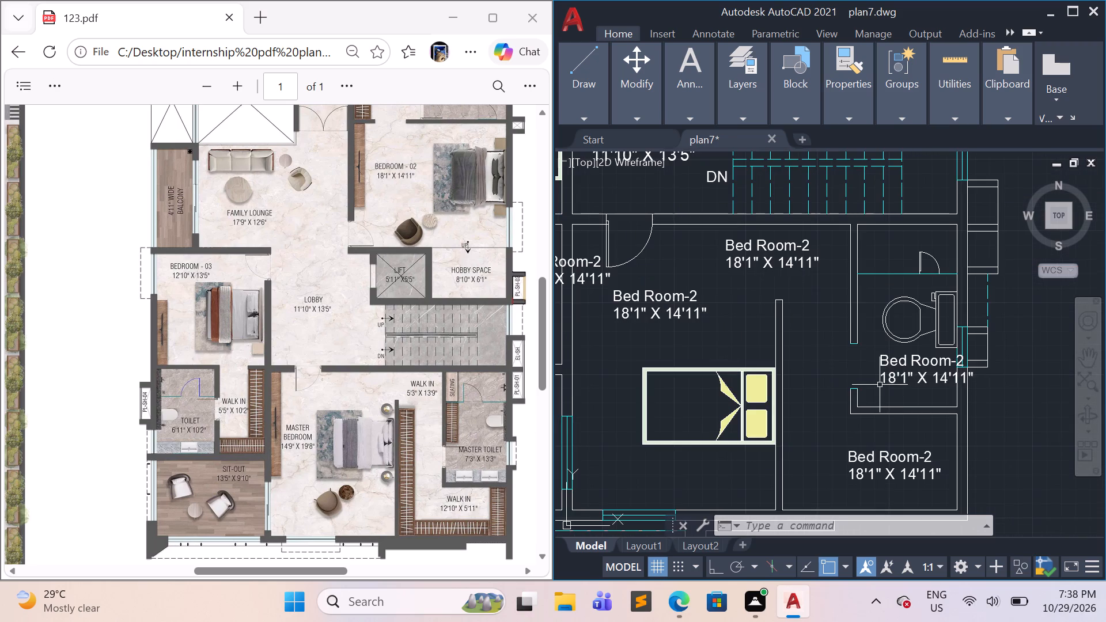
pyautogui.scroll(-1, 877, 387)
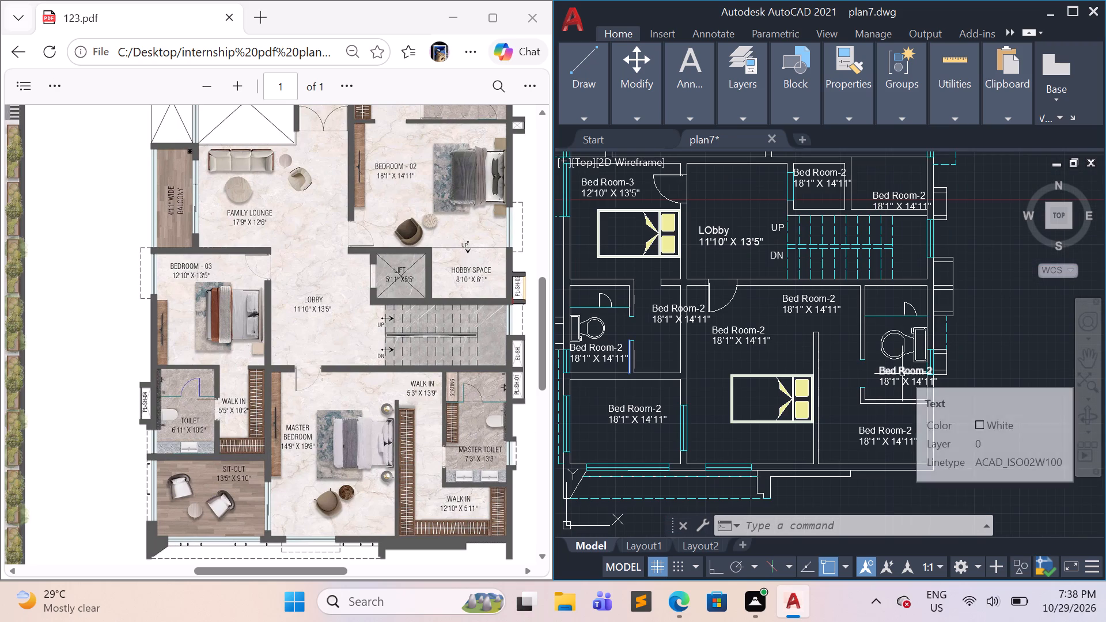
pyautogui.doubleClick(902, 374)
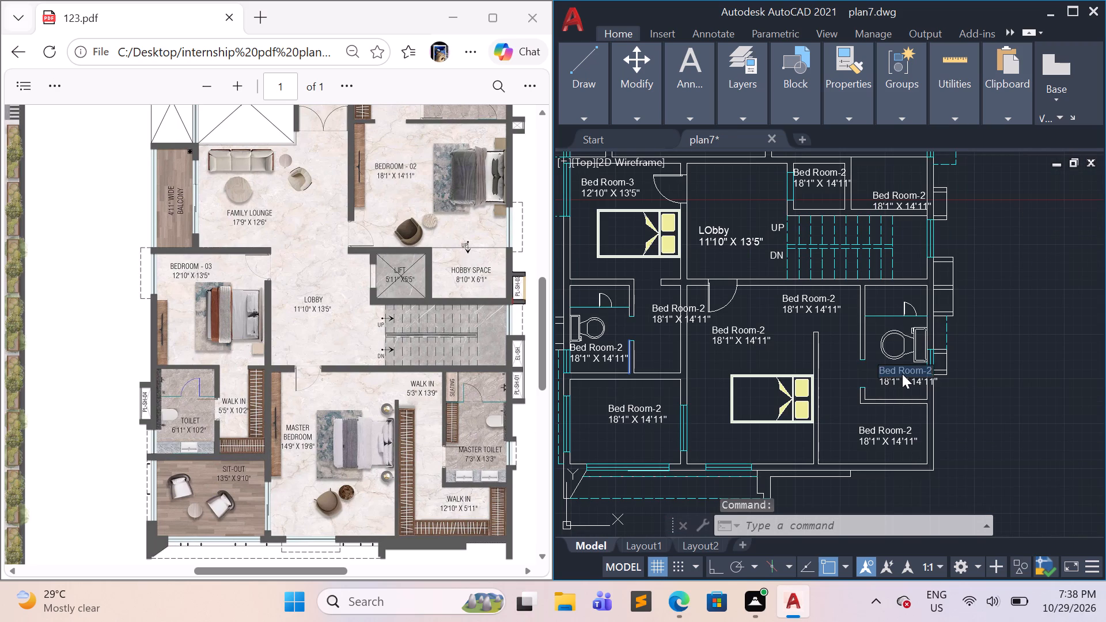
pyautogui.press('BackSpace')
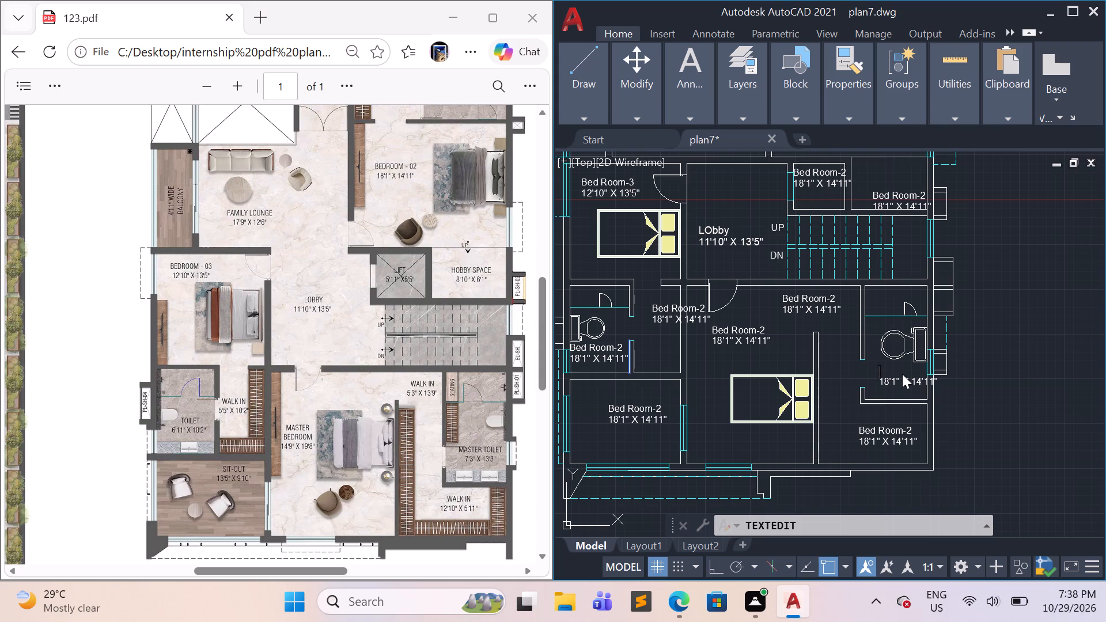
pyautogui.hotkey('shift', 'm')
pyautogui.write('ast')
pyautogui.write('er')
pyautogui.press('space')
pyautogui.hotkey('shift', 't')
pyautogui.write('oilet')
# Change the size line of the Master Toilet label to 7'3" X 13'3" and end the text edit.
pyautogui.click(909, 390)
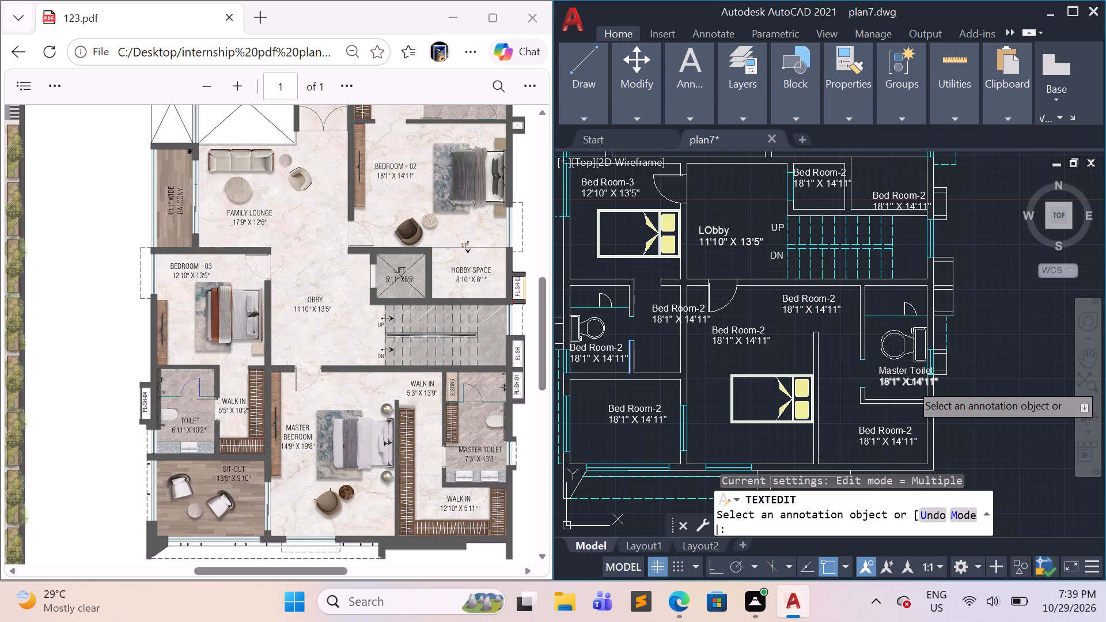
pyautogui.doubleClick(907, 380)
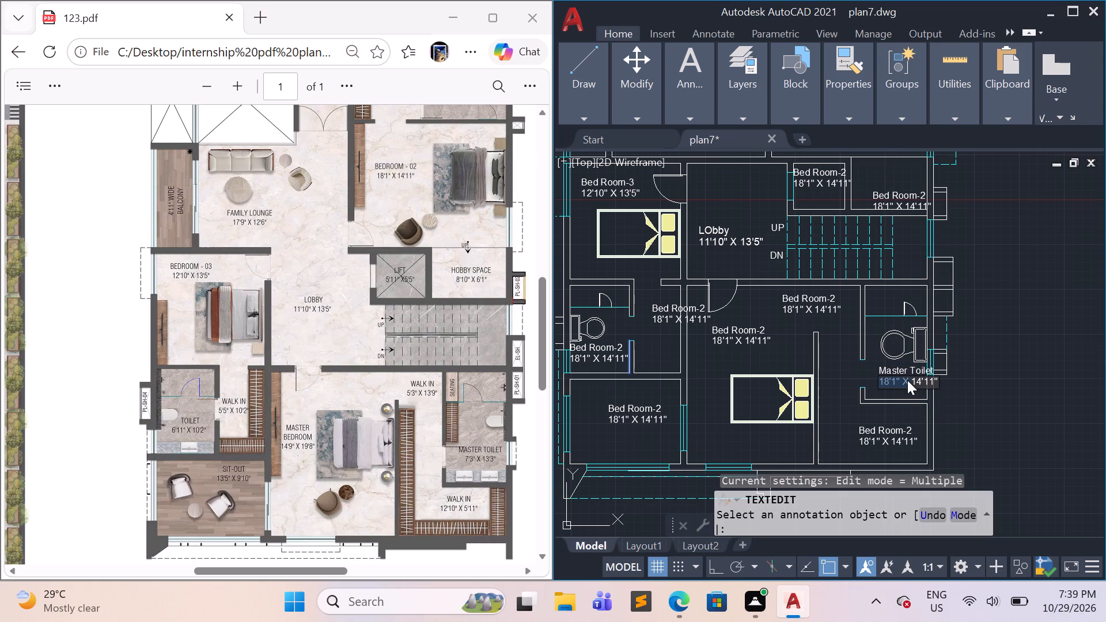
pyautogui.press('BackSpace')
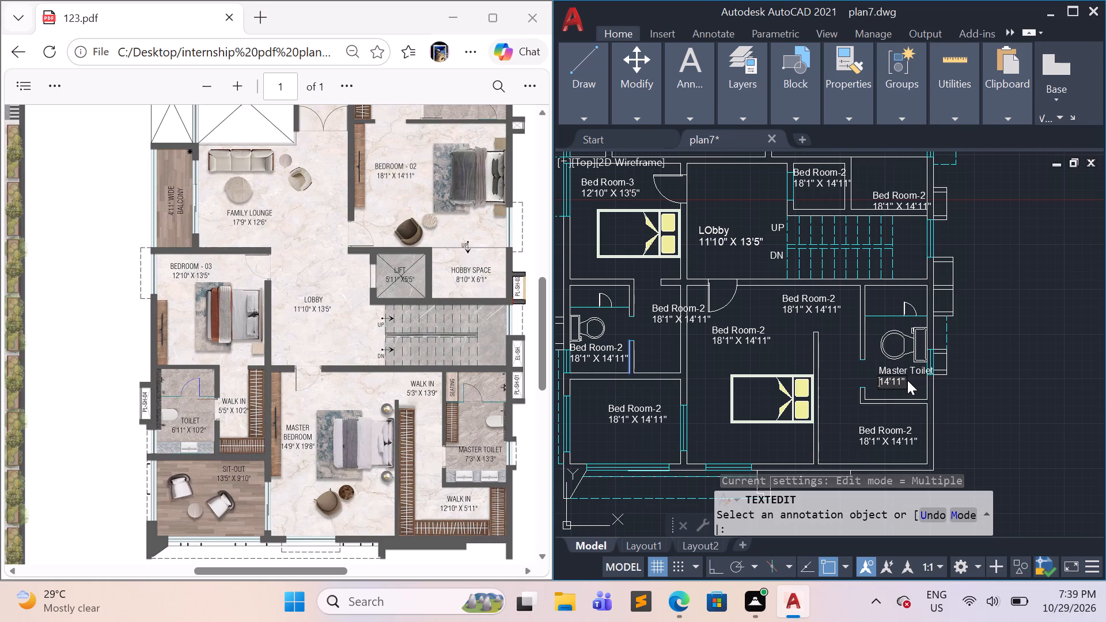
pyautogui.write("7'")
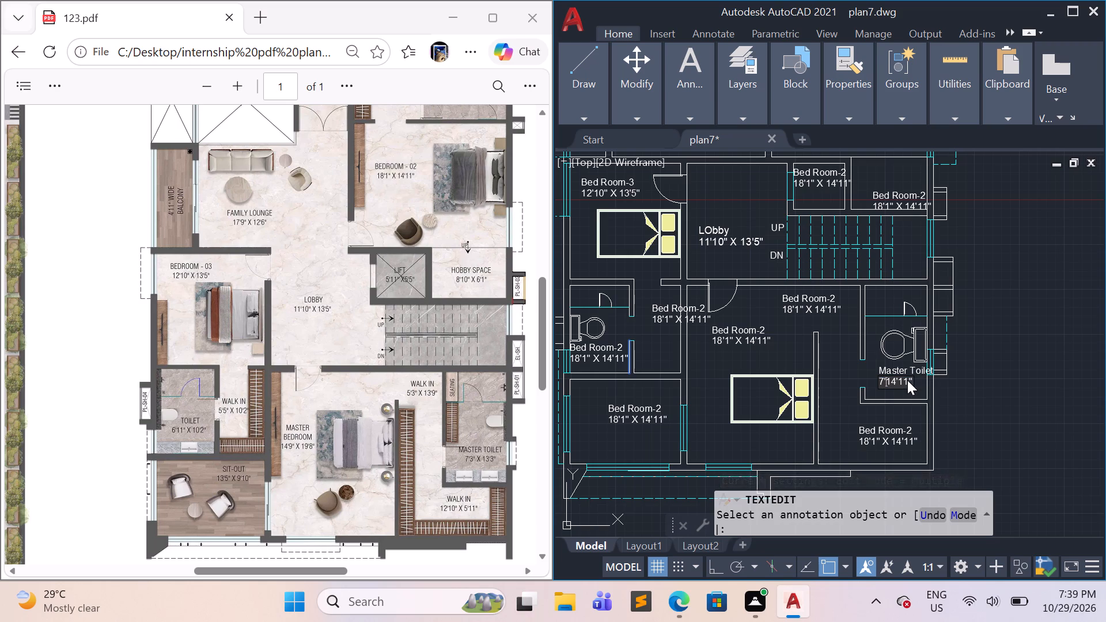
pyautogui.press('3')
pyautogui.hotkey('shift', '"')
pyautogui.press('space')
pyautogui.hotkey('shift', 'x')
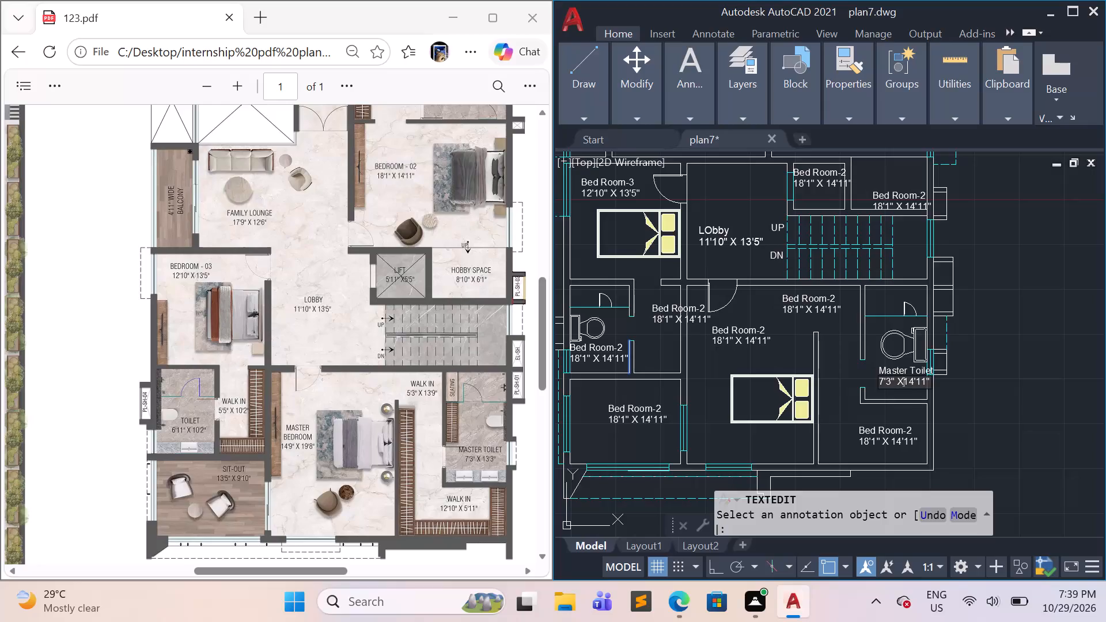
pyautogui.press('space')
pyautogui.press('Right')
pyautogui.press('Right')
pyautogui.press('BackSpace')
pyautogui.press('3')
pyautogui.press('Right')
pyautogui.press('Right')
pyautogui.press('Right')
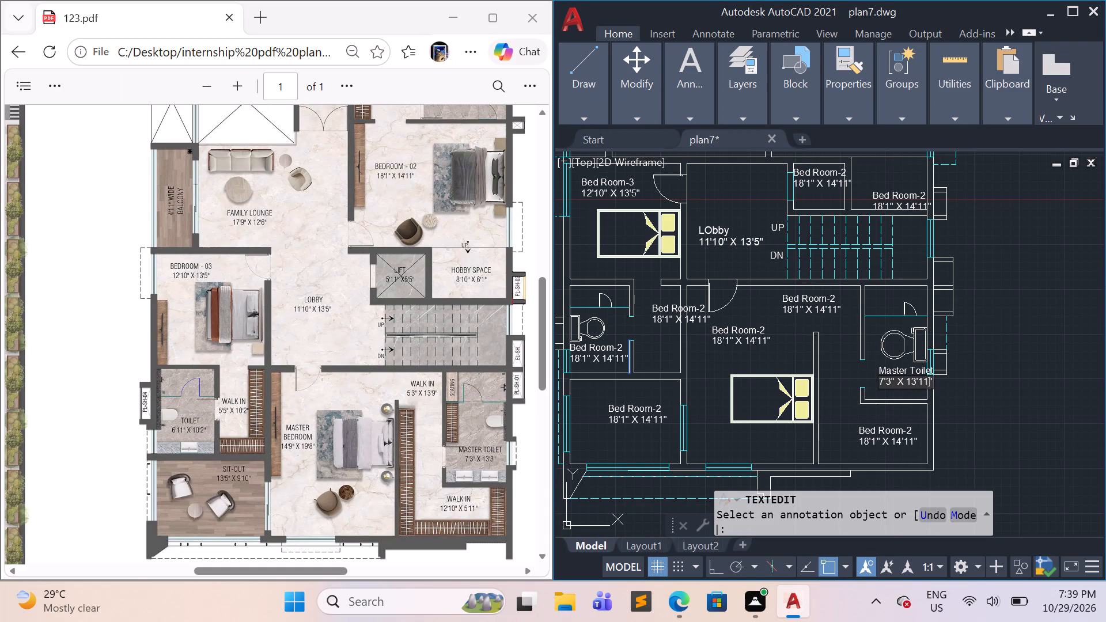
pyautogui.press('BackSpace')
pyautogui.press('BackSpace')
pyautogui.press('3')
pyautogui.click(947, 395)
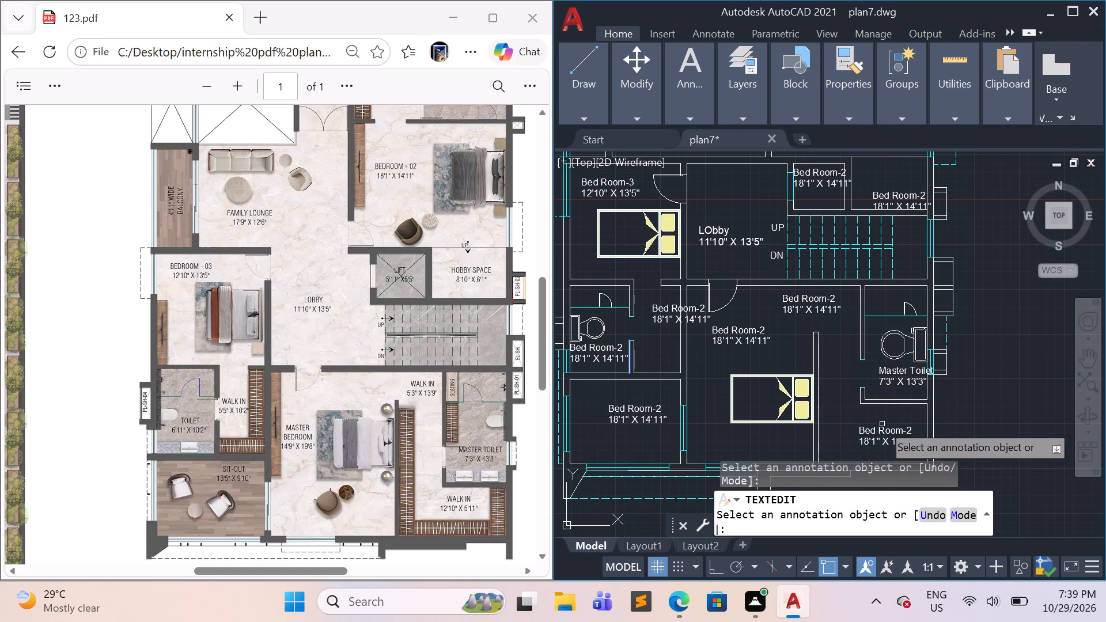
pyautogui.press('Escape')
# Move both lines of the Master Toilet label about 1'-3" west and slightly south, clear of the toilet's east wall.
pyautogui.scroll(2, 895, 395)
pyautogui.click(900, 390)
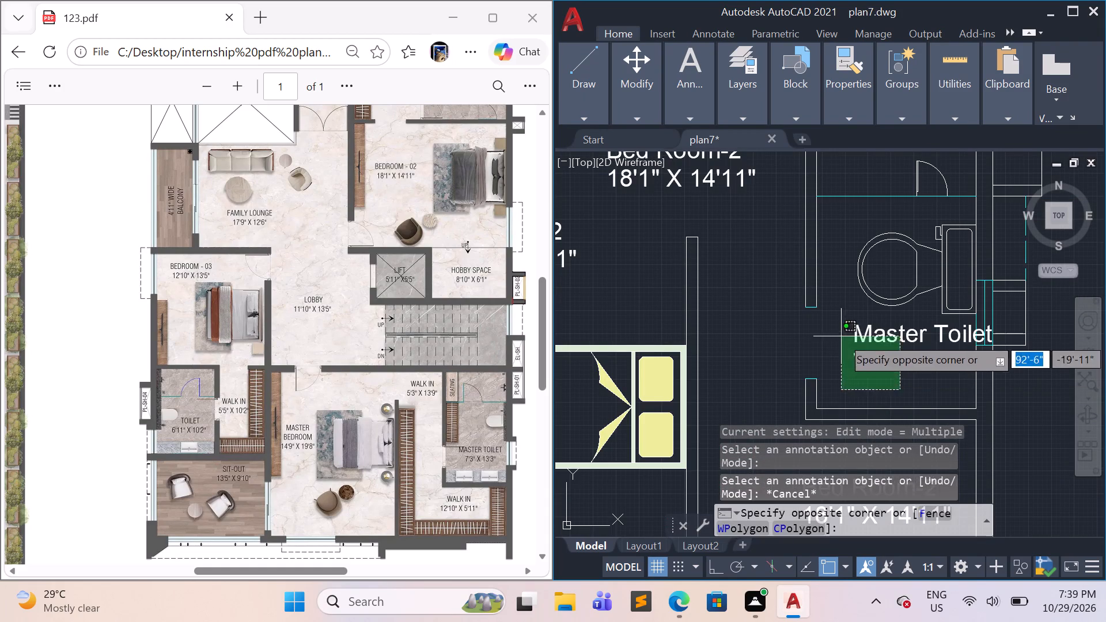
pyautogui.click(841, 336)
pyautogui.press('m')
pyautogui.press('Return')
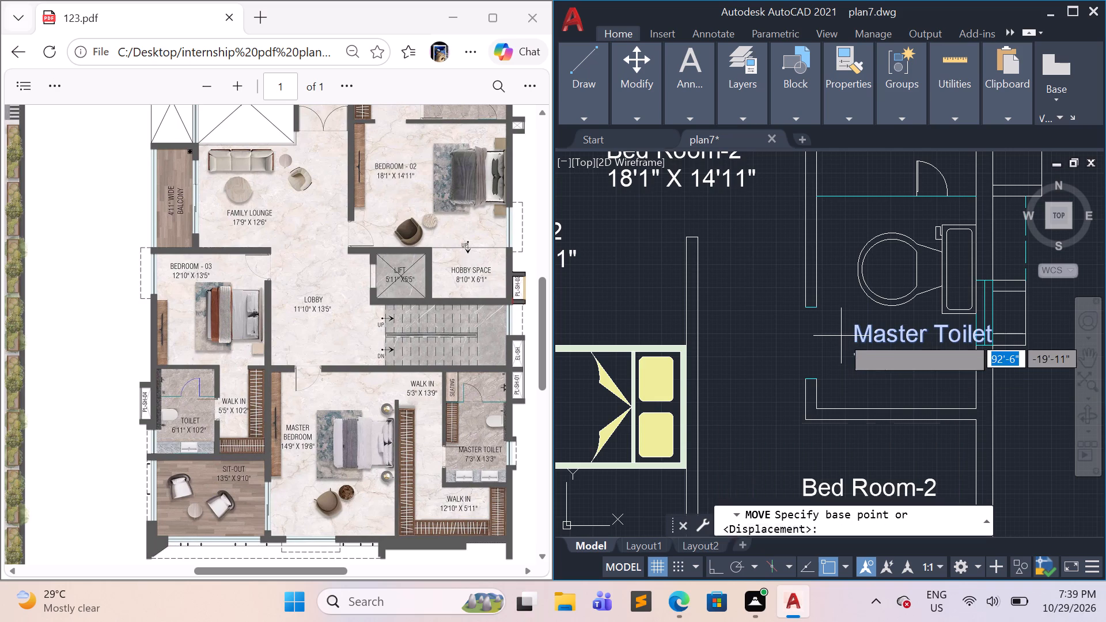
pyautogui.click(851, 368)
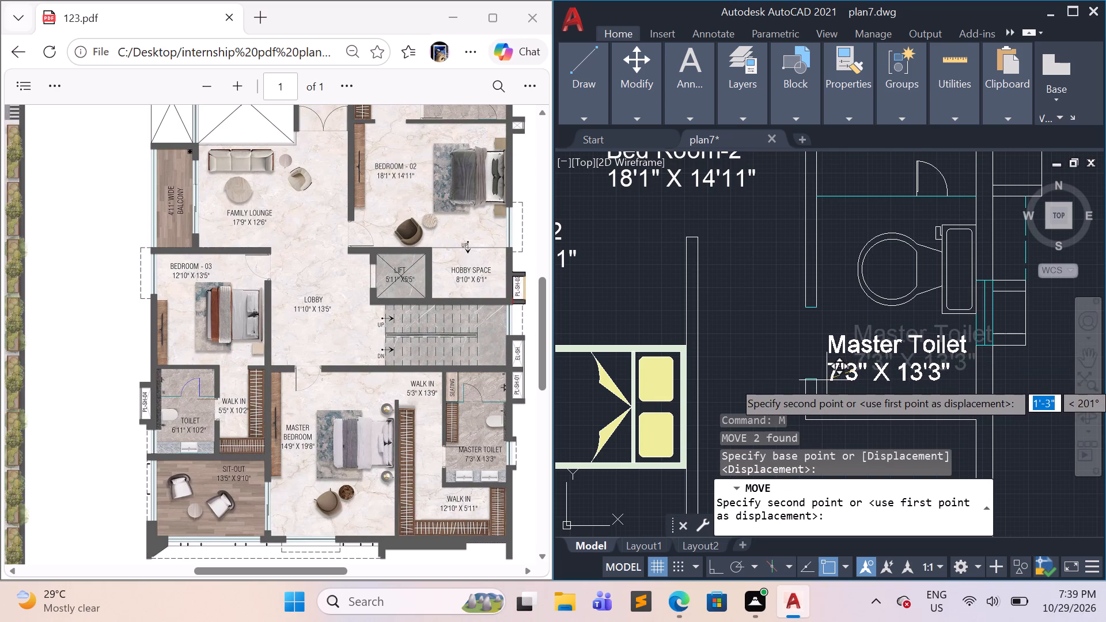
pyautogui.click(825, 380)
pyautogui.press('Escape')
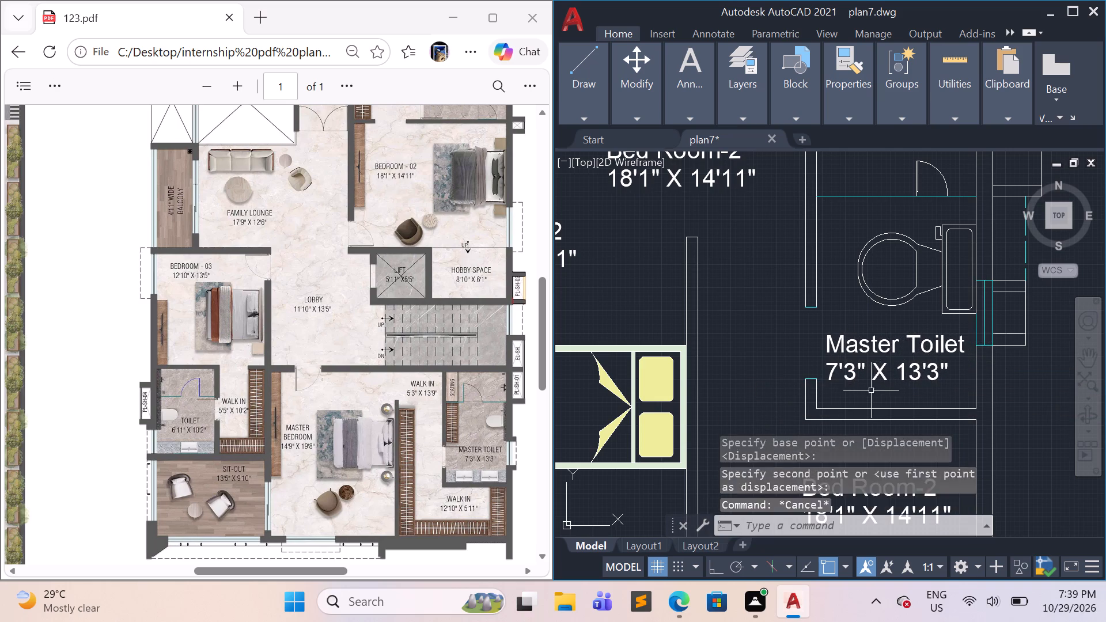
# Scale both lines of the Master Toilet label up slightly from the label's lower-left corner.
pyautogui.click(877, 391)
pyautogui.click(833, 333)
pyautogui.write('sc')
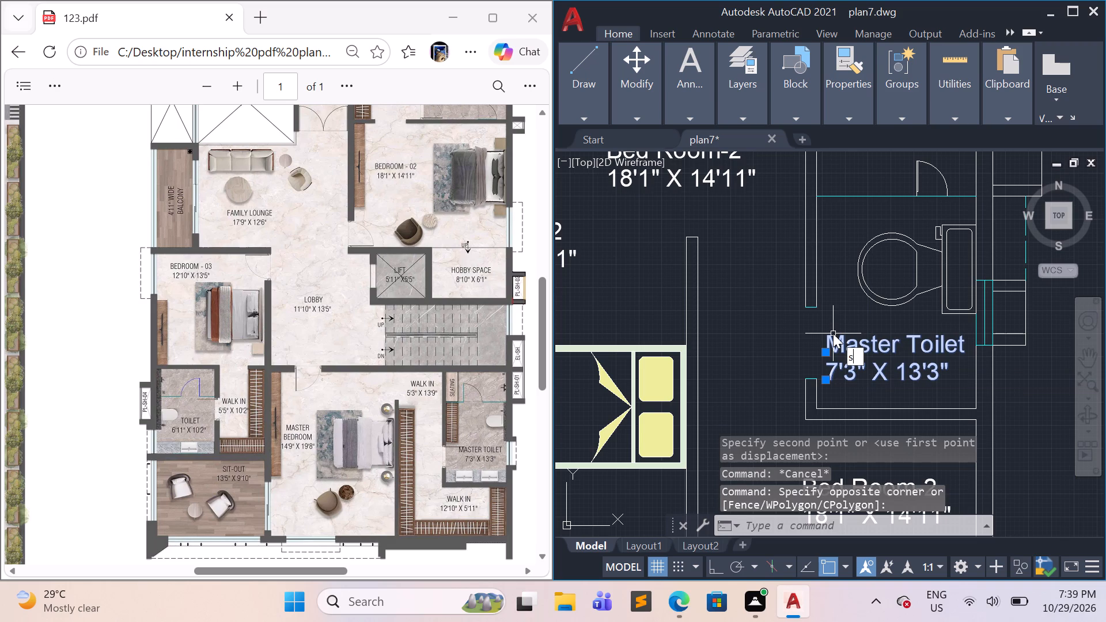
pyautogui.press('Return')
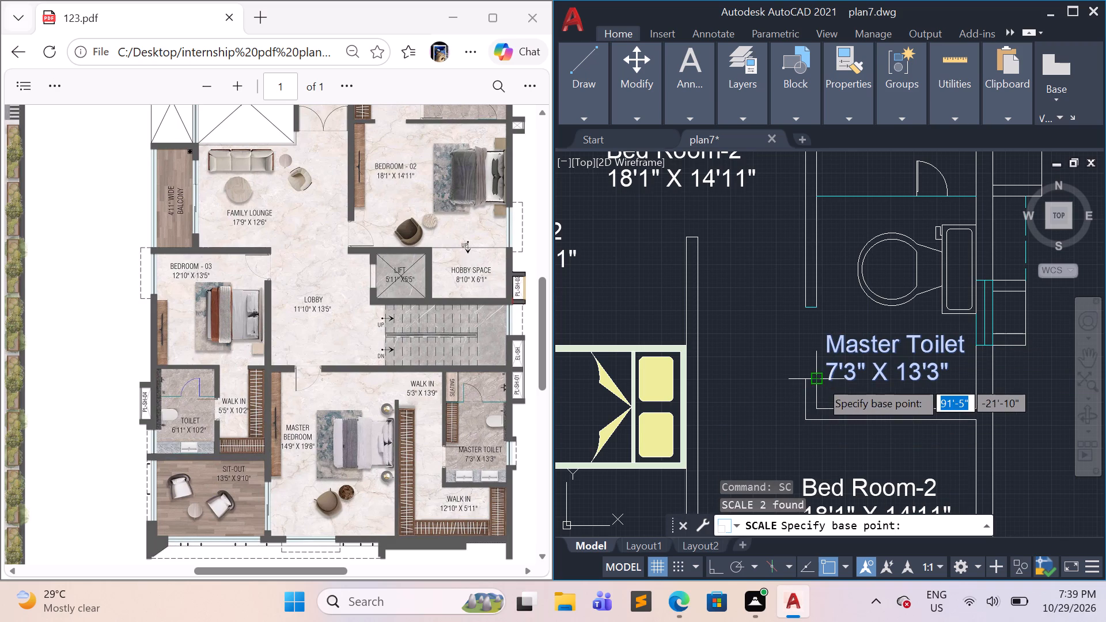
pyautogui.click(828, 381)
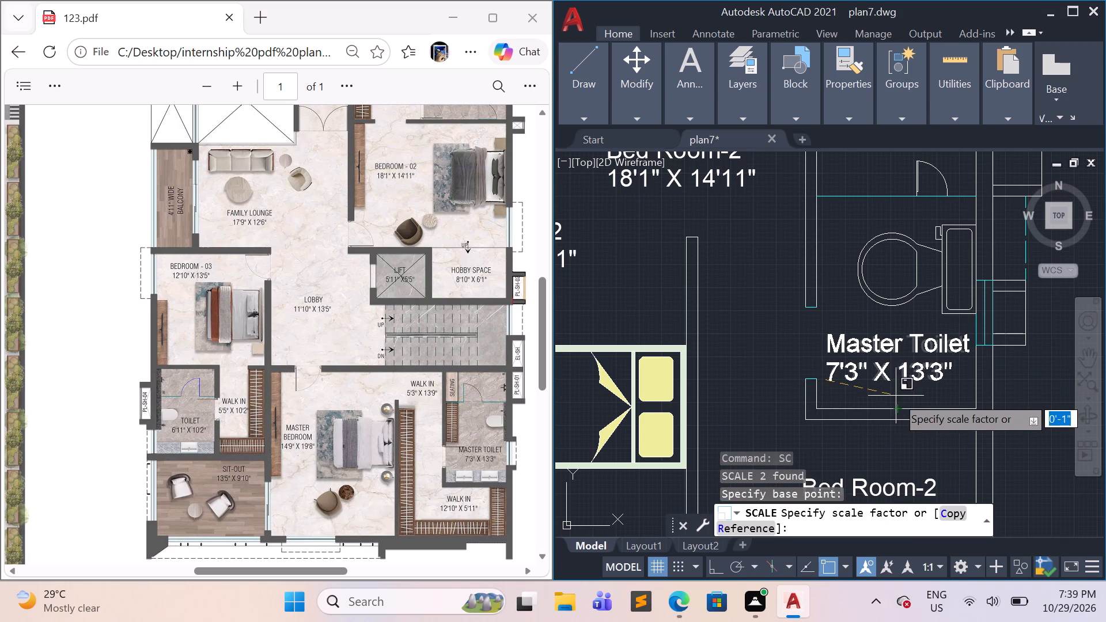
pyautogui.click(896, 396)
pyautogui.press('Escape')
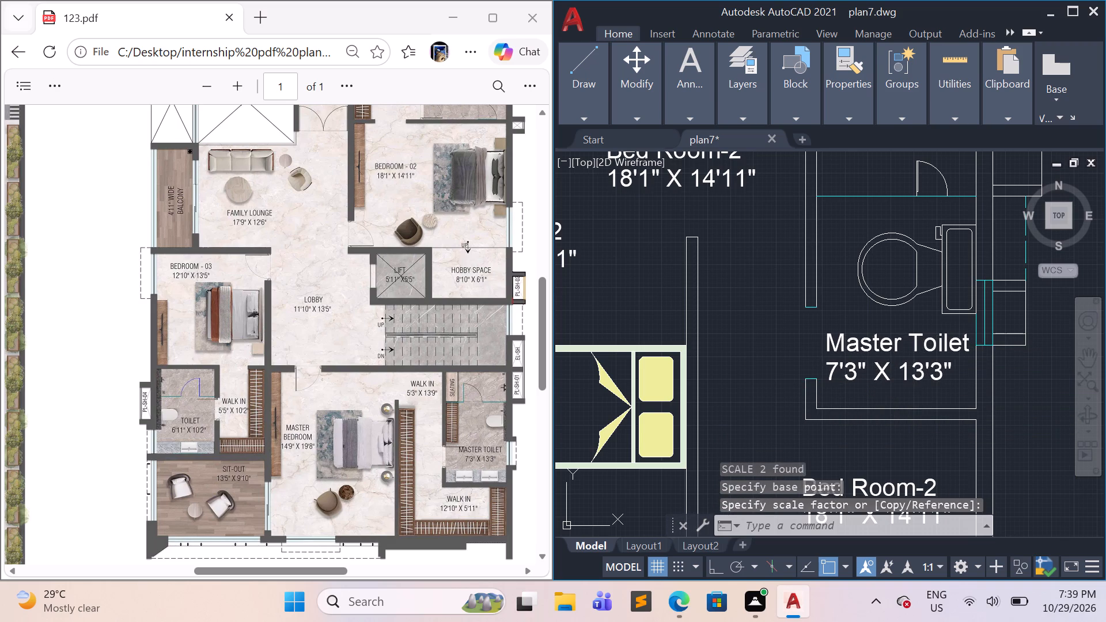
# Change the name line of the Bed Room-2 label just west of the master toilet, below the stairs, to Walk In.
pyautogui.scroll(-1, 787, 355)
pyautogui.moveTo(771, 361); pyautogui.dragTo(896, 431, button='middle')
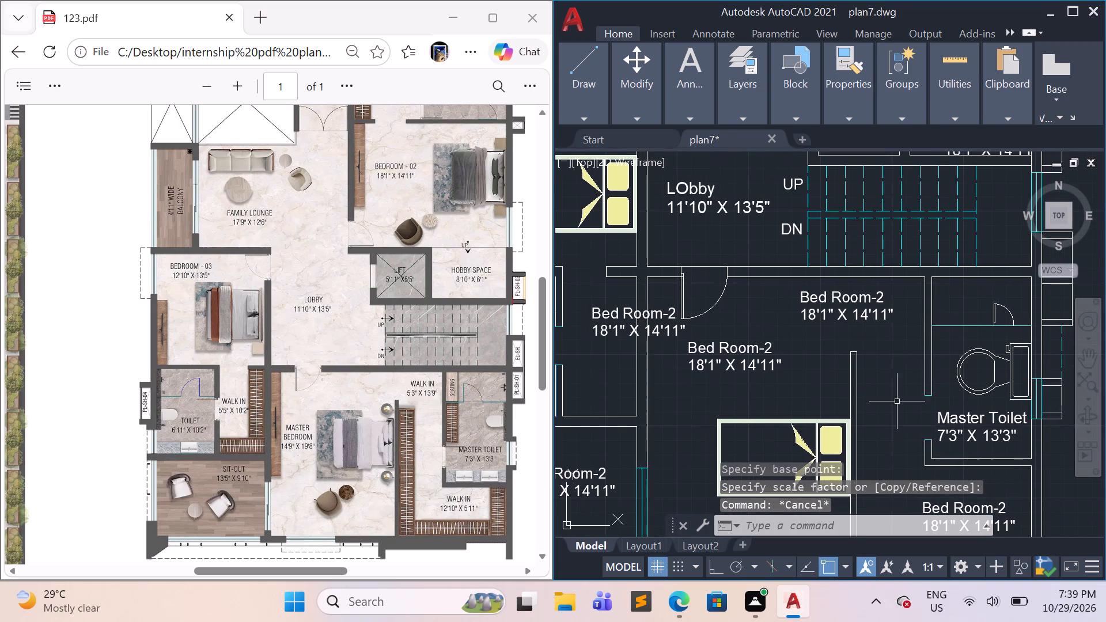
pyautogui.doubleClick(858, 301)
pyautogui.press('BackSpace')
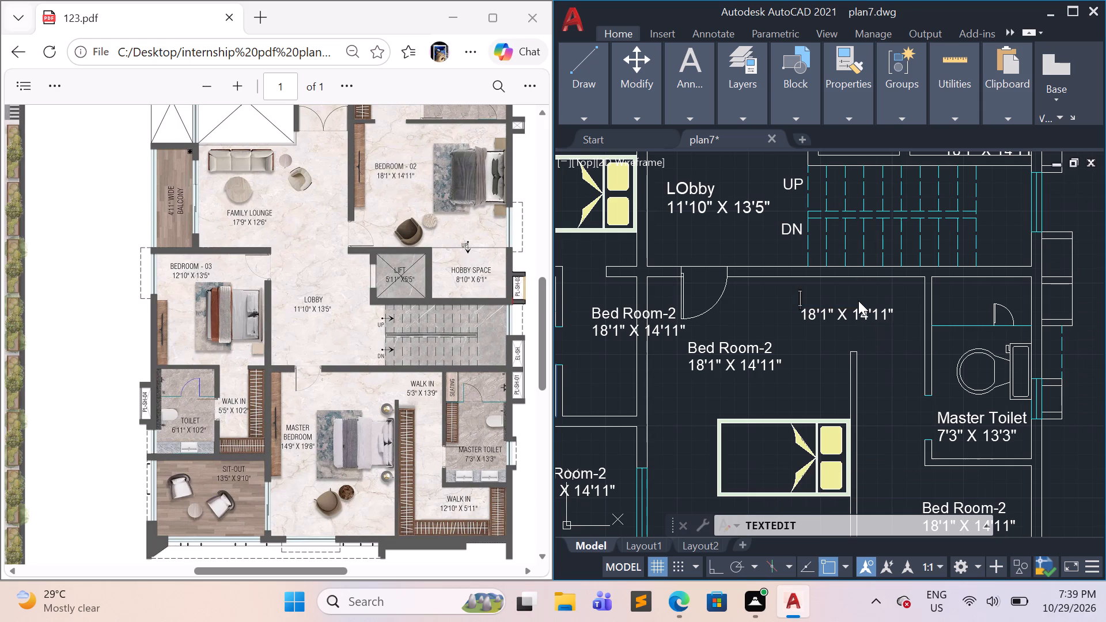
pyautogui.press('w')
pyautogui.press('BackSpace')
pyautogui.hotkey('shift', 'w')
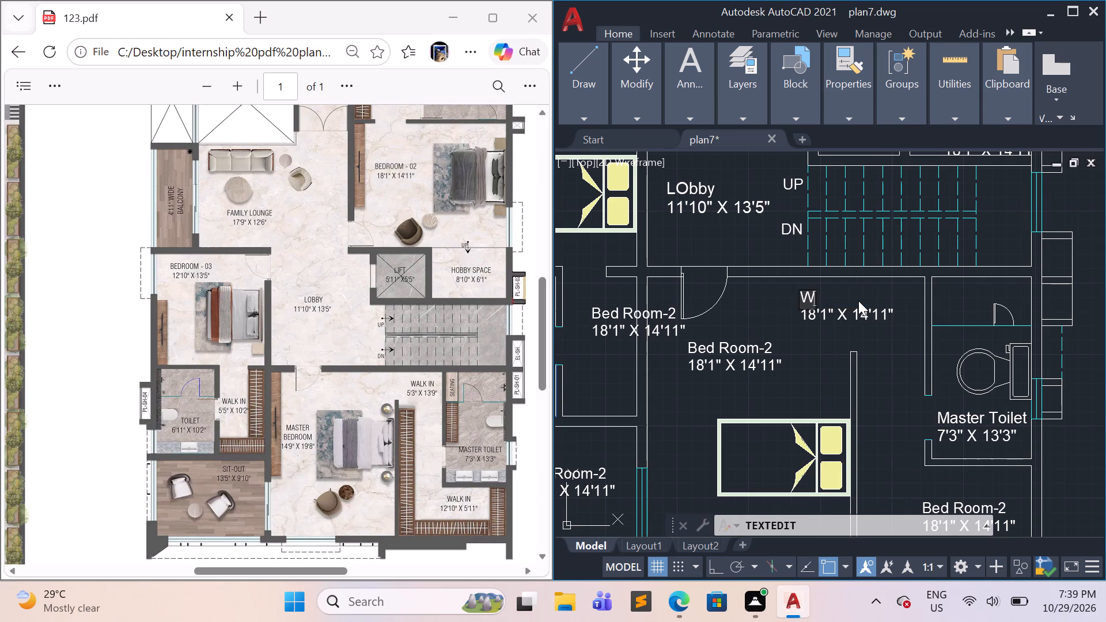
pyautogui.press('a')
pyautogui.write('lk')
pyautogui.press('space')
pyautogui.hotkey('shift', 'i')
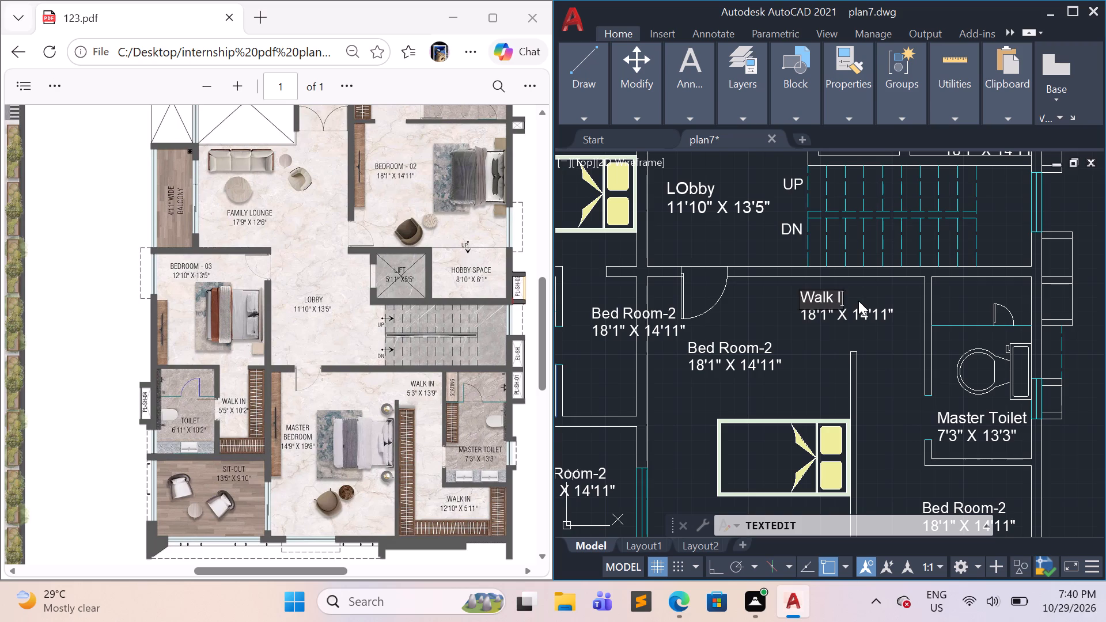
pyautogui.press('n')
pyautogui.click(850, 349)
# Change the size line of the Walk In label below the stairs to 5'3" X 13'9".
pyautogui.doubleClick(819, 314)
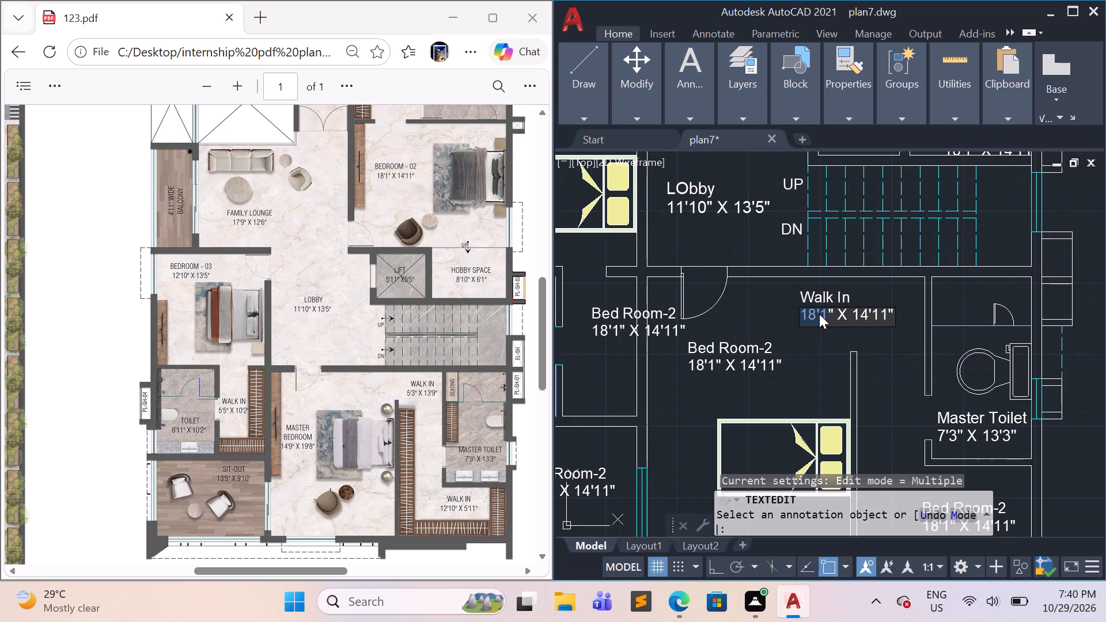
pyautogui.click(819, 314)
pyautogui.press('Left')
pyautogui.press('Left')
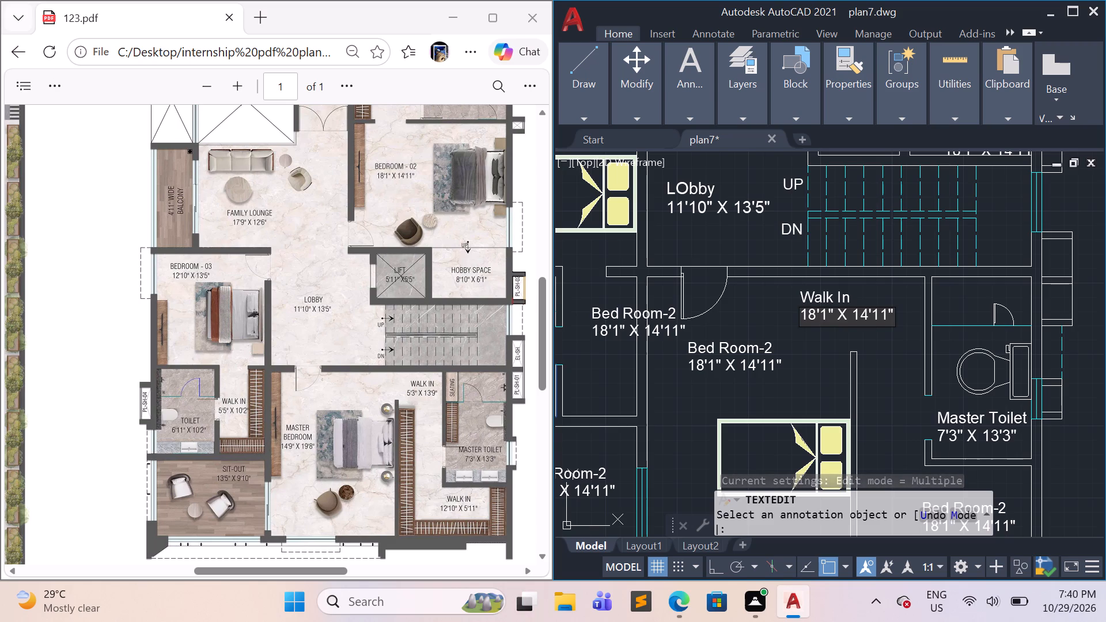
pyautogui.press('Right')
pyautogui.press('BackSpace')
pyautogui.press('BackSpace')
pyautogui.press('5')
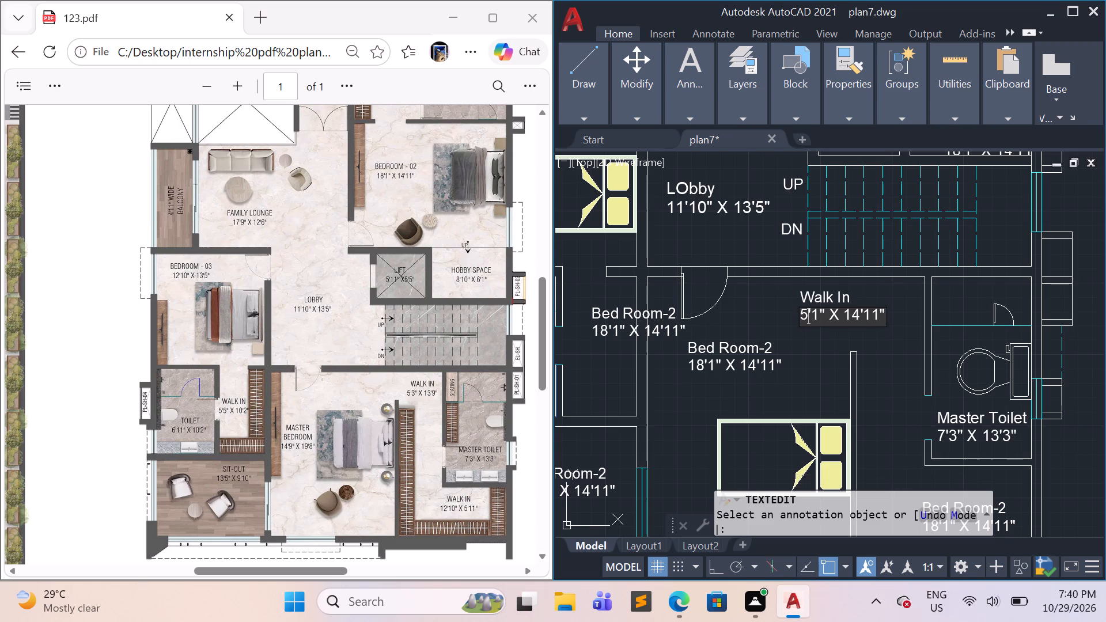
pyautogui.press('Right')
pyautogui.press('Right')
pyautogui.press('BackSpace')
pyautogui.press('3')
pyautogui.press('Right')
pyautogui.press('Right')
pyautogui.press('Right')
pyautogui.press('Right')
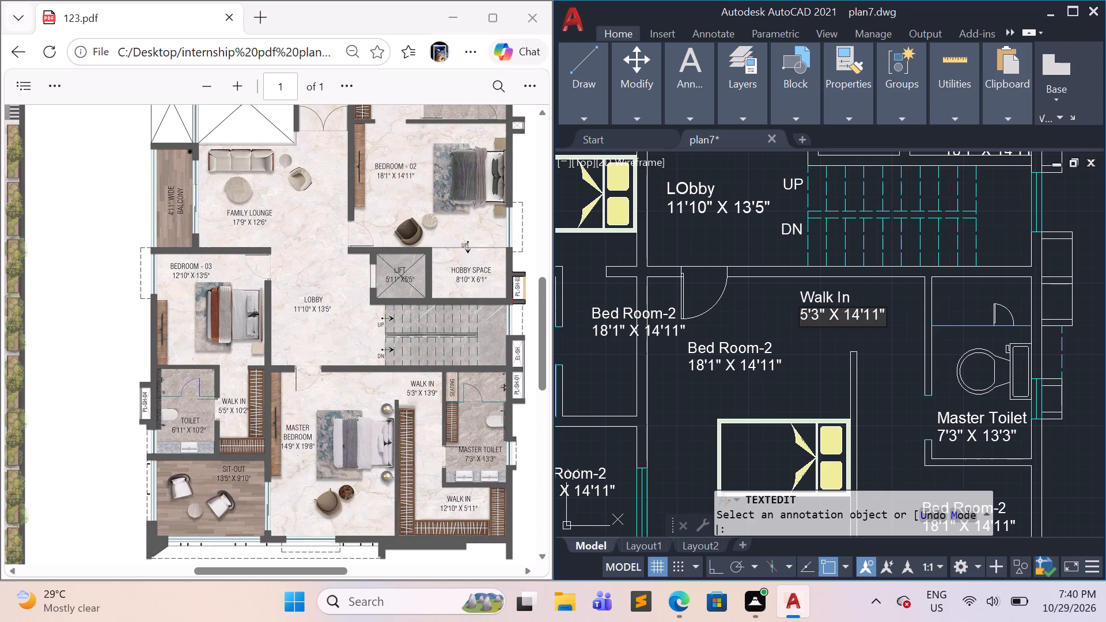
pyautogui.press('Right')
pyautogui.press('Right')
pyautogui.press('BackSpace')
pyautogui.press('3')
pyautogui.press('Right')
pyautogui.press('Right')
pyautogui.press('Right')
pyautogui.press('BackSpace')
pyautogui.press('BackSpace')
pyautogui.press('9')
pyautogui.click(827, 366)
# Change the name line of the Bed Room-2 label just above the master bed to Master bed room.
pyautogui.doubleClick(757, 352)
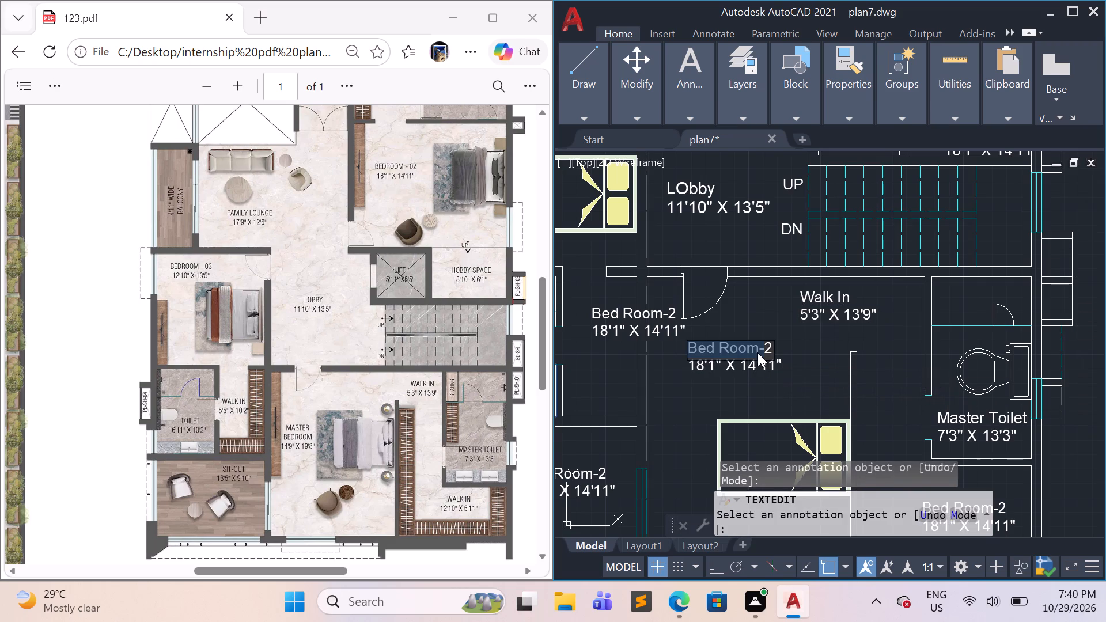
pyautogui.press('BackSpace')
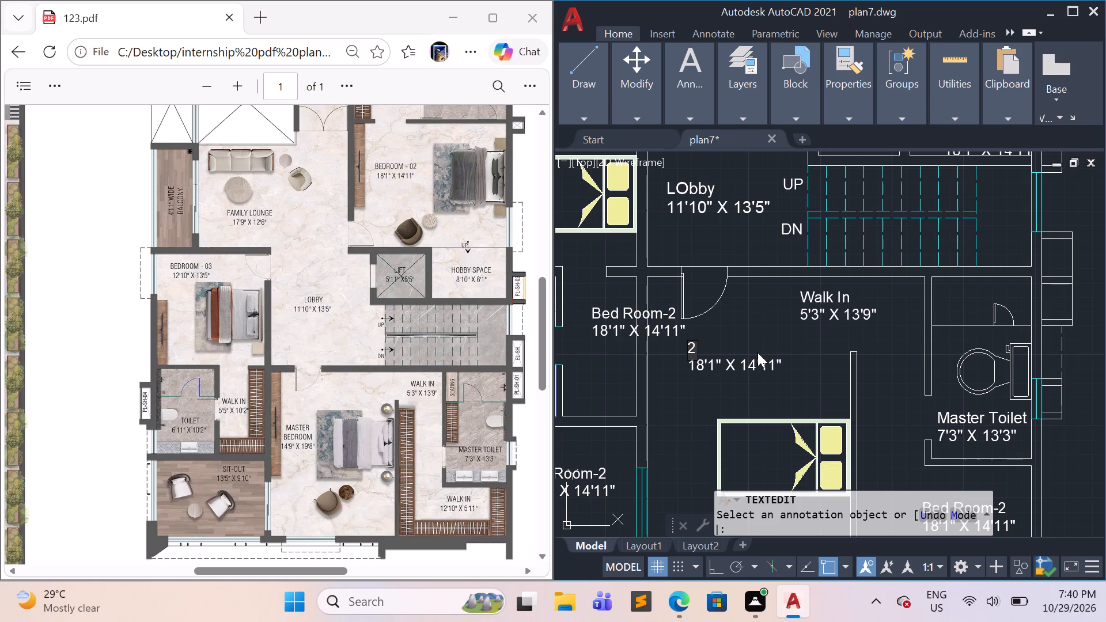
pyautogui.hotkey('ctrl', 'z')
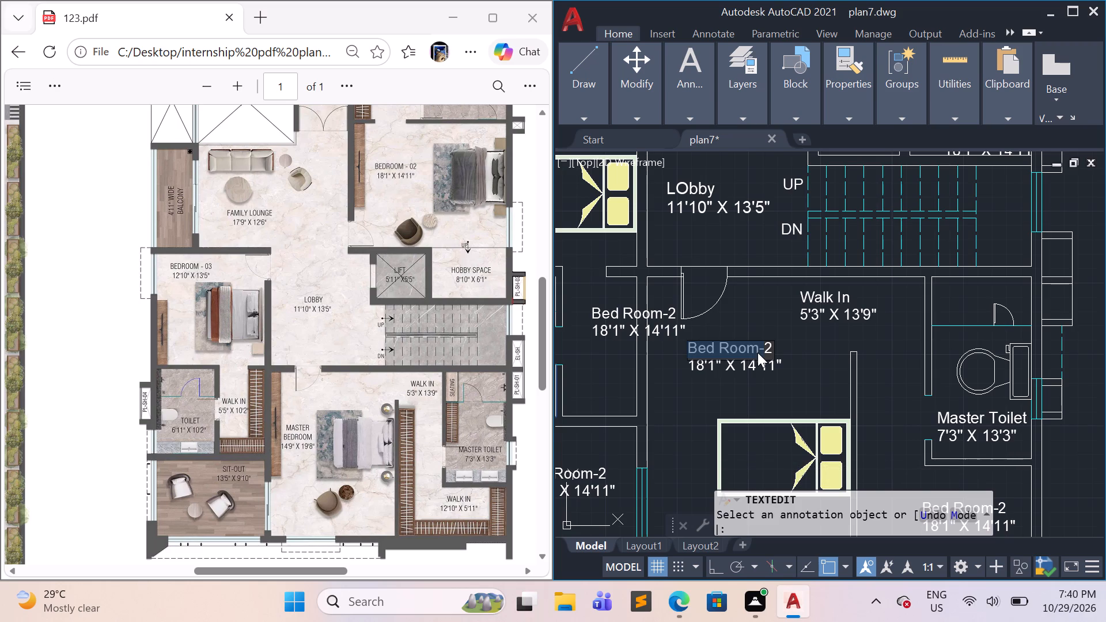
pyautogui.click(769, 351)
pyautogui.click(770, 350)
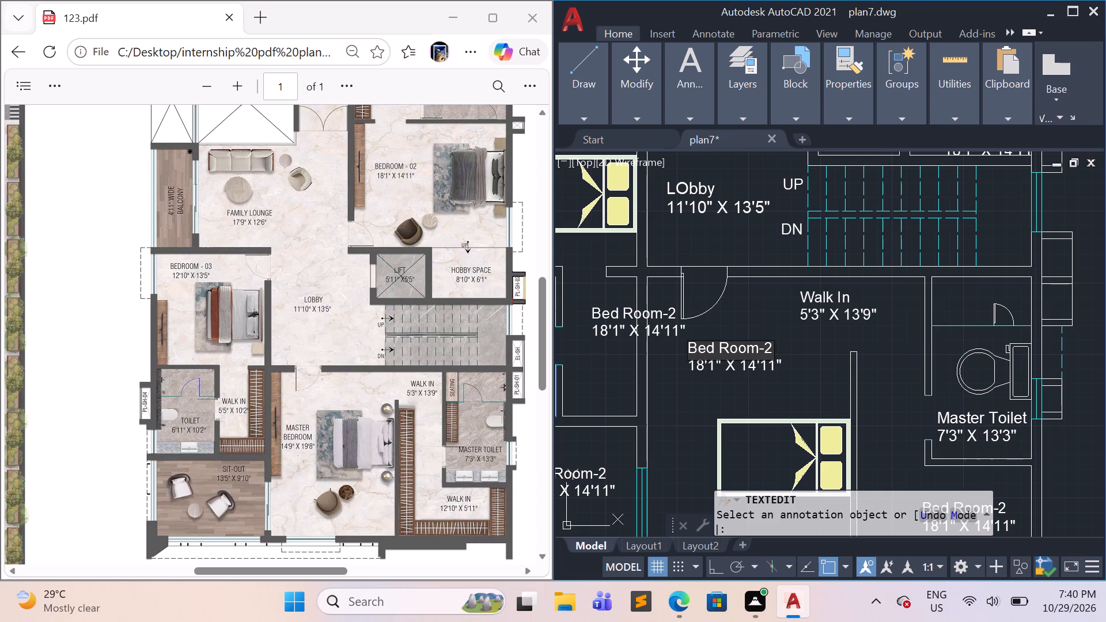
pyautogui.press('BackSpace')
pyautogui.press('BackSpace')
pyautogui.press('BackSpace')
pyautogui.press('BackSpace')
pyautogui.press('BackSpace')
pyautogui.press('BackSpace')
pyautogui.press('BackSpace')
pyautogui.press('BackSpace')
pyautogui.press('BackSpace')
pyautogui.press('BackSpace')
pyautogui.press('BackSpace')
pyautogui.press('BackSpace')
pyautogui.press('BackSpace')
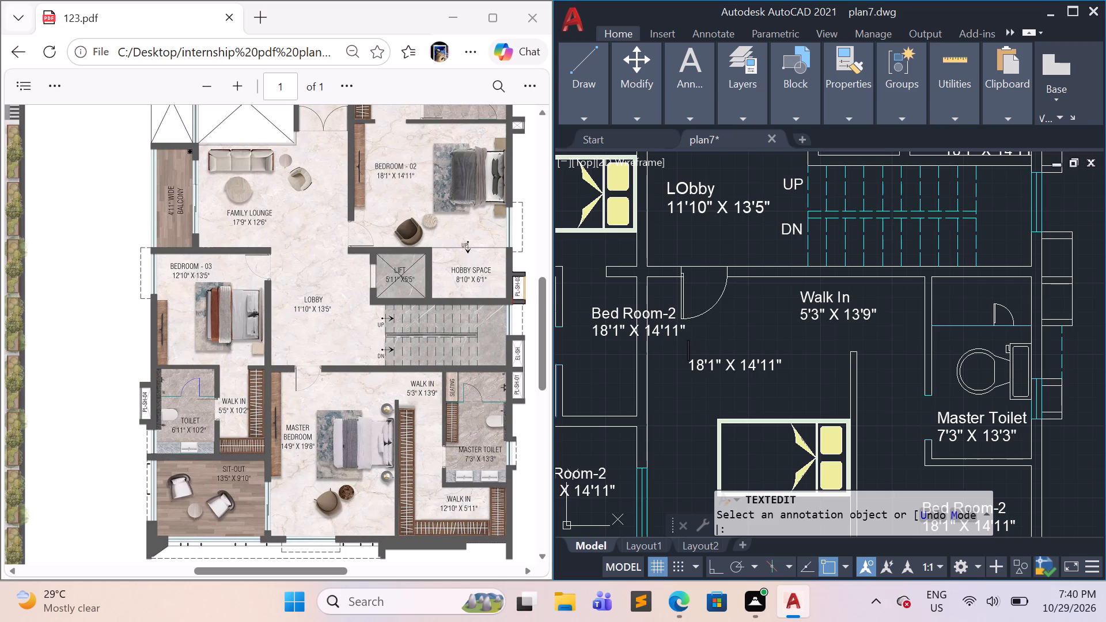
pyautogui.hotkey('shift', 'm')
pyautogui.write('aster bed room')
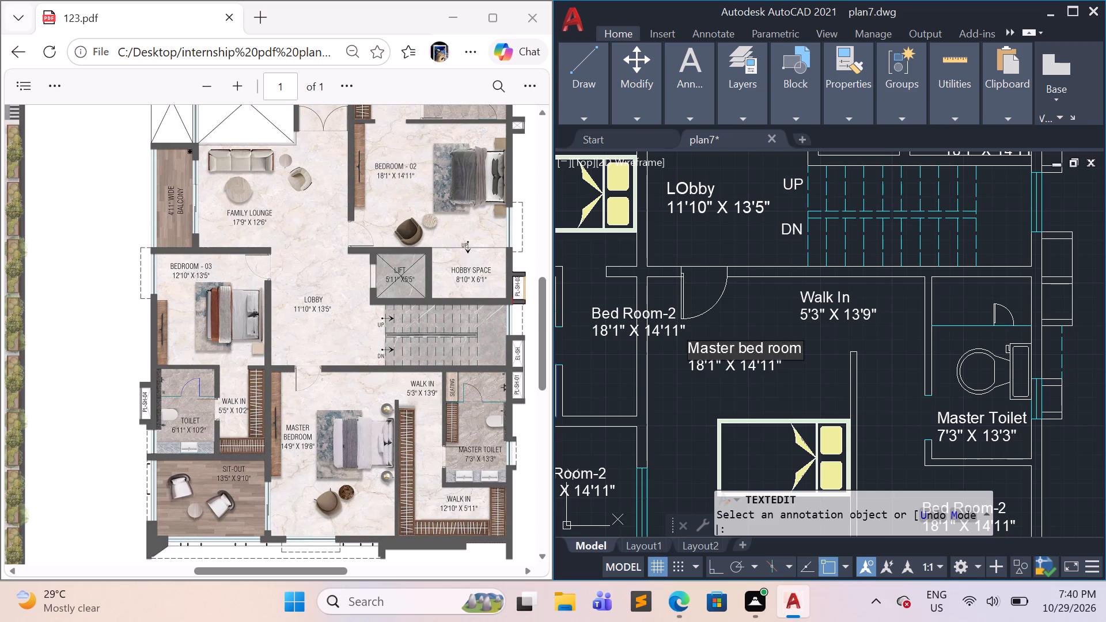
pyautogui.click(722, 367)
# Change the size line of the Master bed room label to 14'9" X 19'8" and end the text edit.
pyautogui.doubleClick(700, 366)
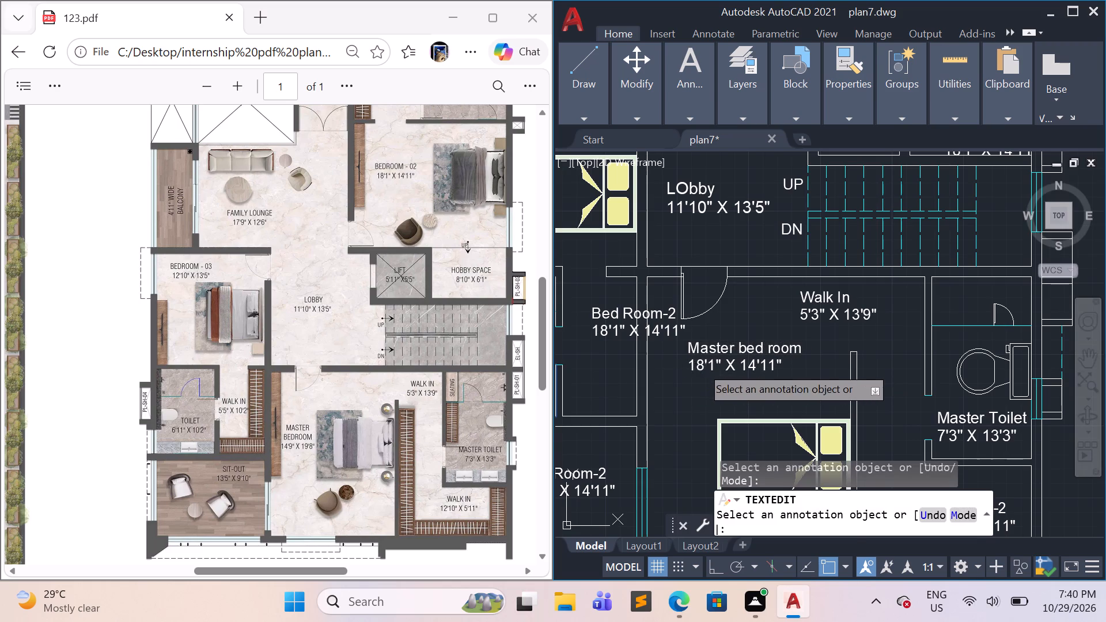
pyautogui.click(700, 366)
pyautogui.click(700, 366)
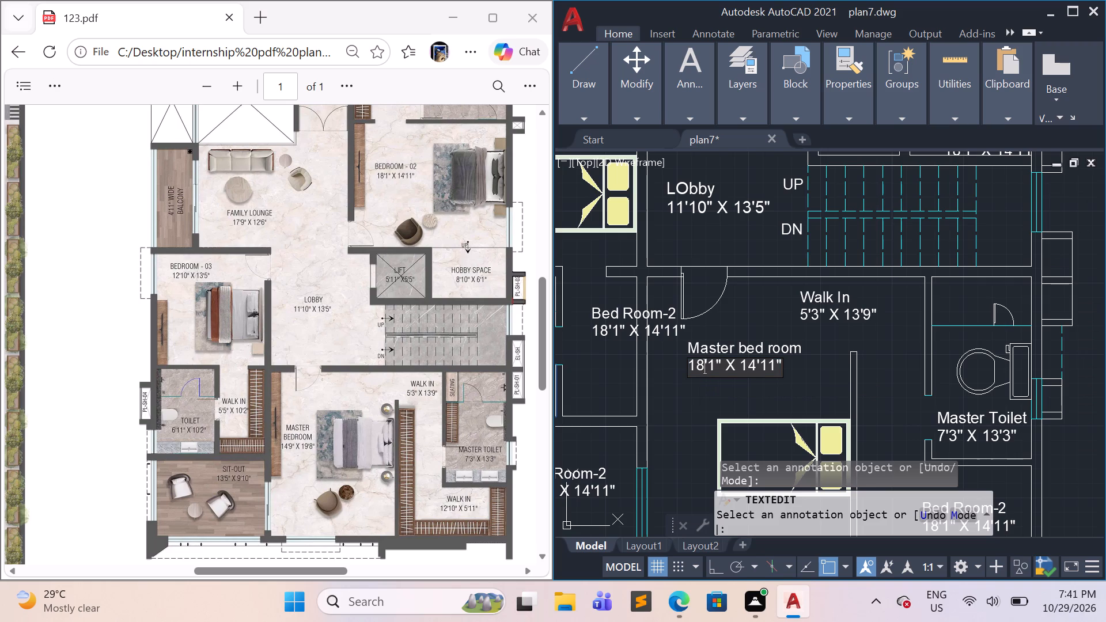
pyautogui.press('BackSpace')
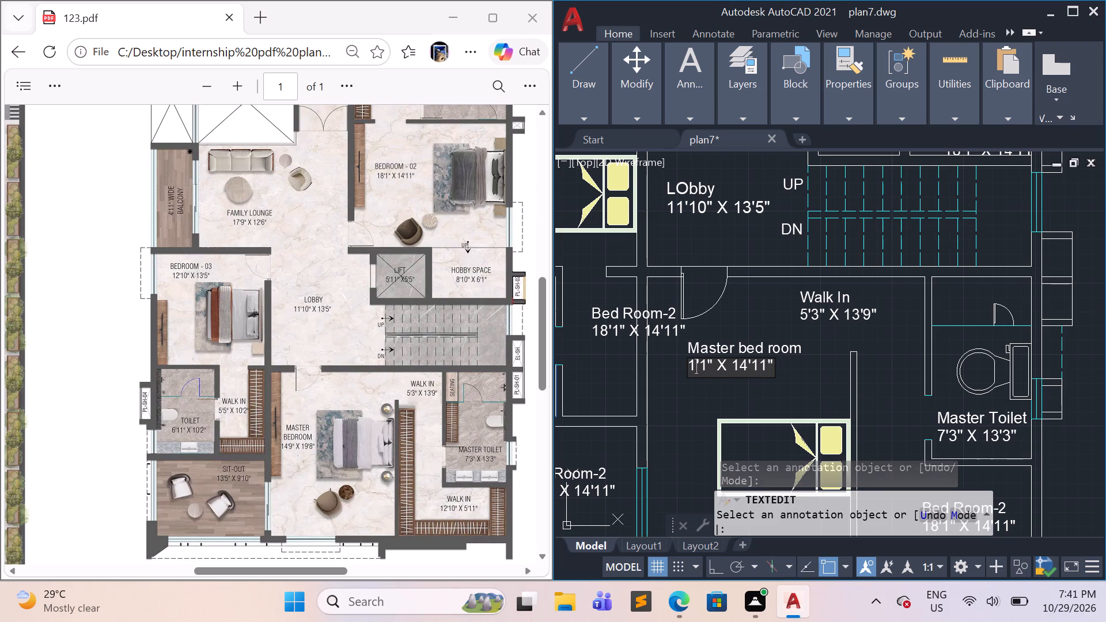
pyautogui.press('4')
pyautogui.press('Right')
pyautogui.press('Right')
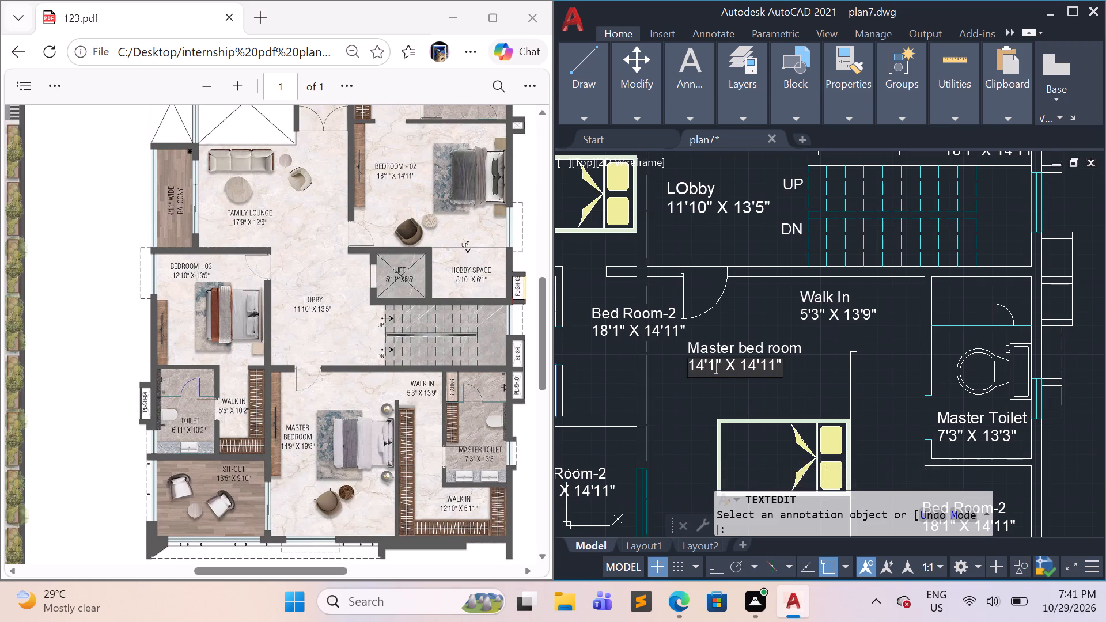
pyautogui.press('BackSpace')
pyautogui.press('9')
pyautogui.press('Right')
pyautogui.press('Right')
pyautogui.press('Right')
pyautogui.press('Right')
pyautogui.press('Right')
pyautogui.press('Right')
pyautogui.press('Right')
pyautogui.press('Right')
pyautogui.press('Left')
pyautogui.press('Left')
pyautogui.press('BackSpace')
pyautogui.press('9')
pyautogui.press('Right')
pyautogui.press('Right')
pyautogui.press('Right')
pyautogui.press('BackSpace')
pyautogui.press('BackSpace')
pyautogui.press('8')
pyautogui.click(812, 387)
pyautogui.press('Escape')
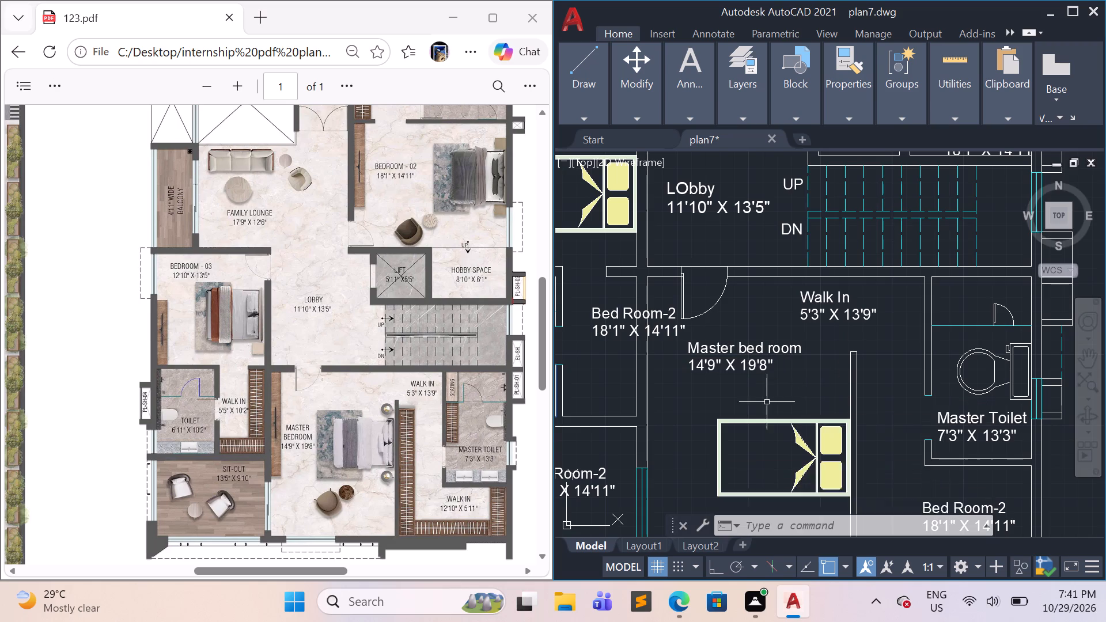
# Scale both lines of the Master bed room label up slightly from the label's lower-left corner.
pyautogui.click(772, 388)
pyautogui.click(729, 335)
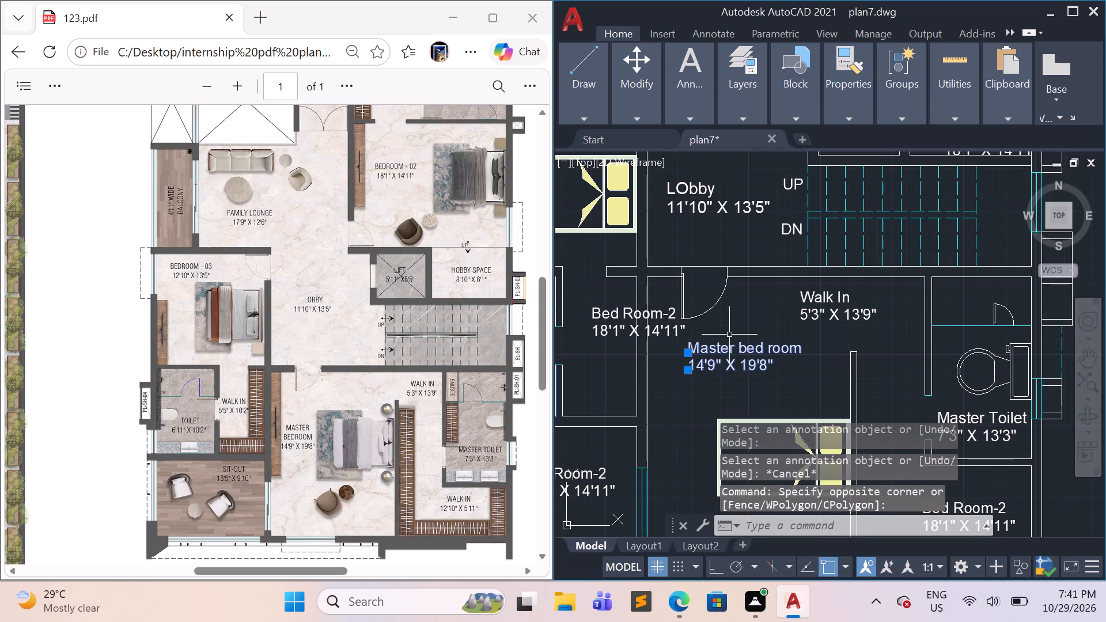
pyautogui.write('sc')
pyautogui.press('Return')
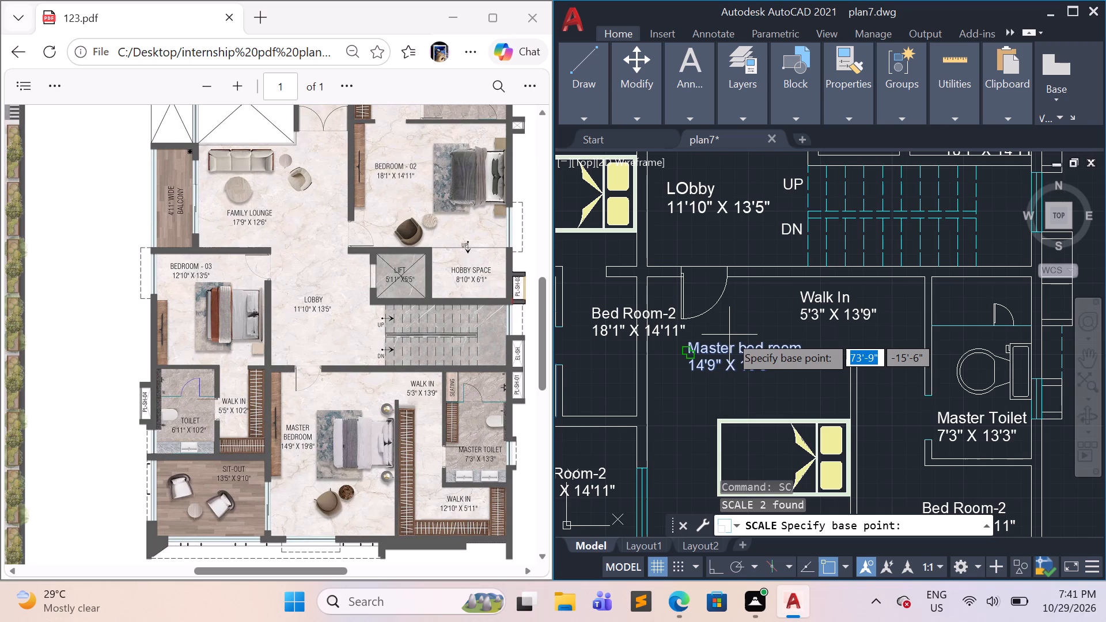
pyautogui.click(684, 369)
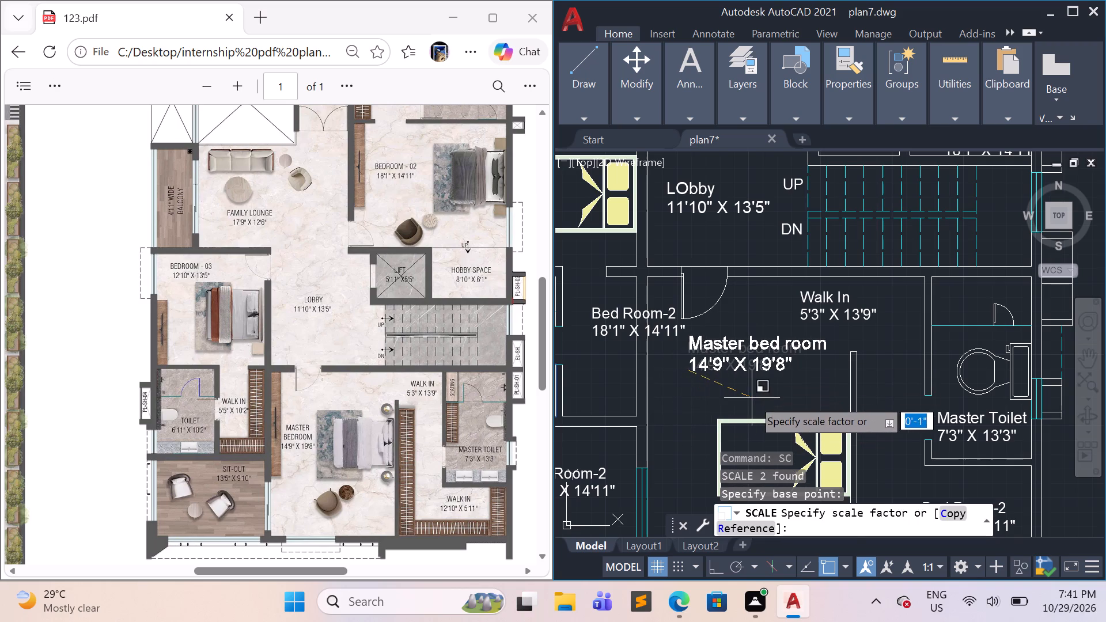
pyautogui.click(752, 397)
# Move both lines of the Master bed room label slightly southwest, closer to the bed and clear of the walk-in wall.
pyautogui.click(808, 387)
pyautogui.click(752, 333)
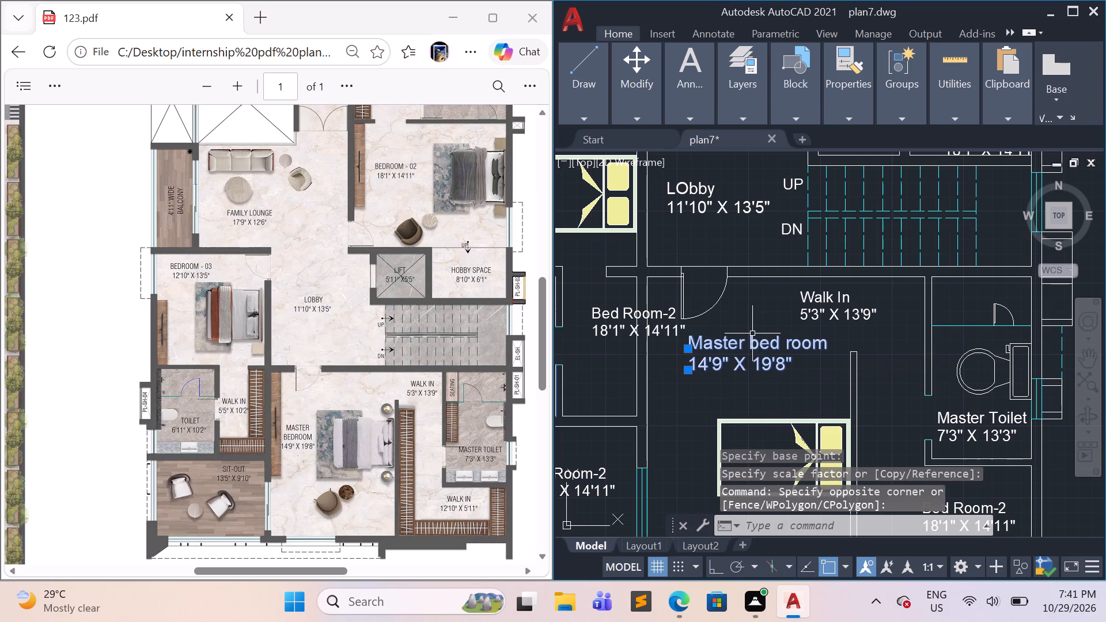
pyautogui.press('m')
pyautogui.press('Return')
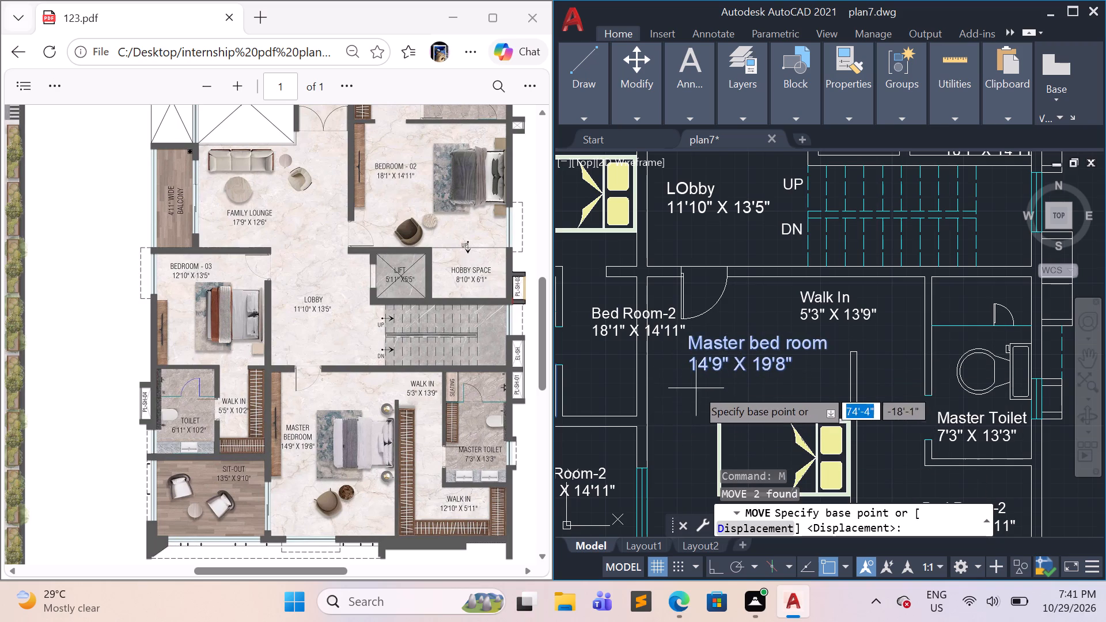
pyautogui.click(696, 371)
pyautogui.click(671, 401)
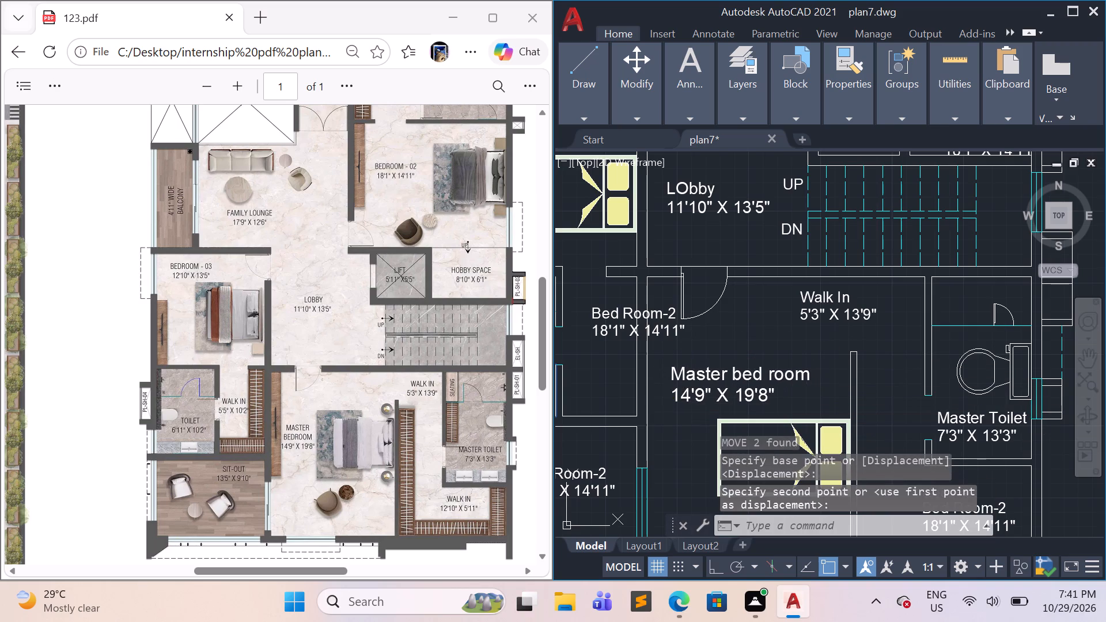
pyautogui.press('Escape')
pyautogui.moveTo(710, 347); pyautogui.dragTo(876, 348, button='middle')
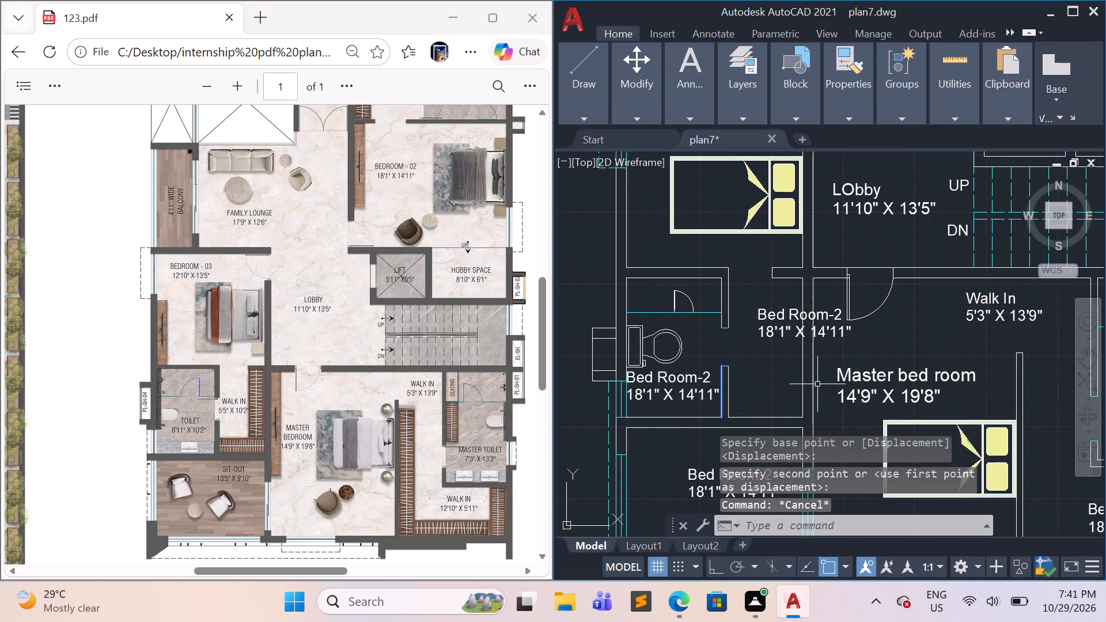
# Change the name line of the Bed Room-2 label below the WC in the small bathroom to Toilet.
pyautogui.doubleClick(679, 381)
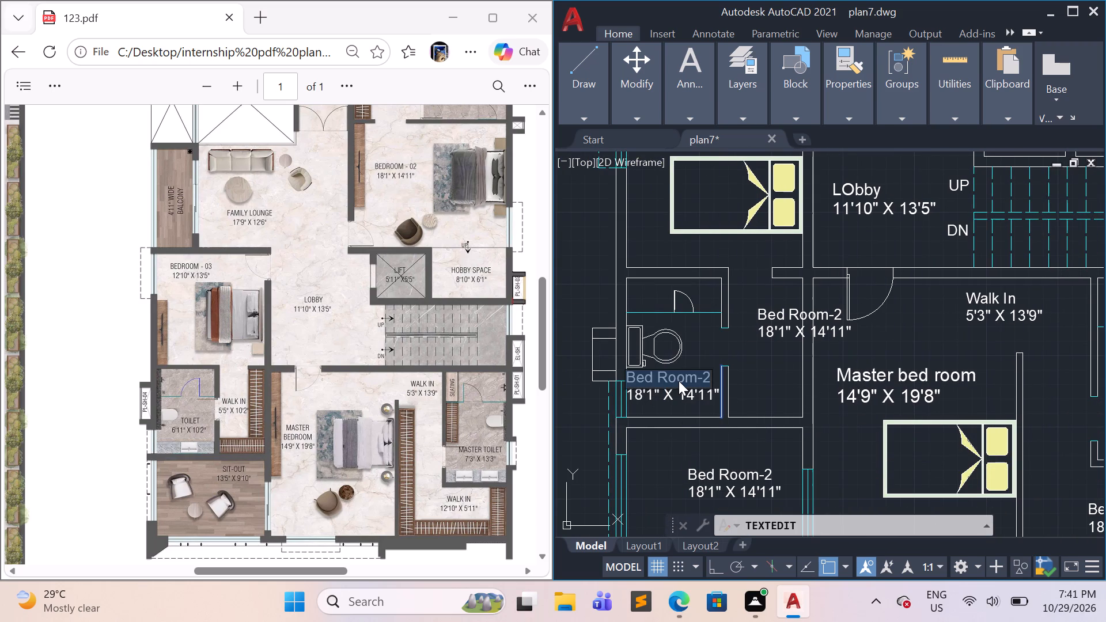
pyautogui.press('BackSpace')
pyautogui.hotkey('shift', 't')
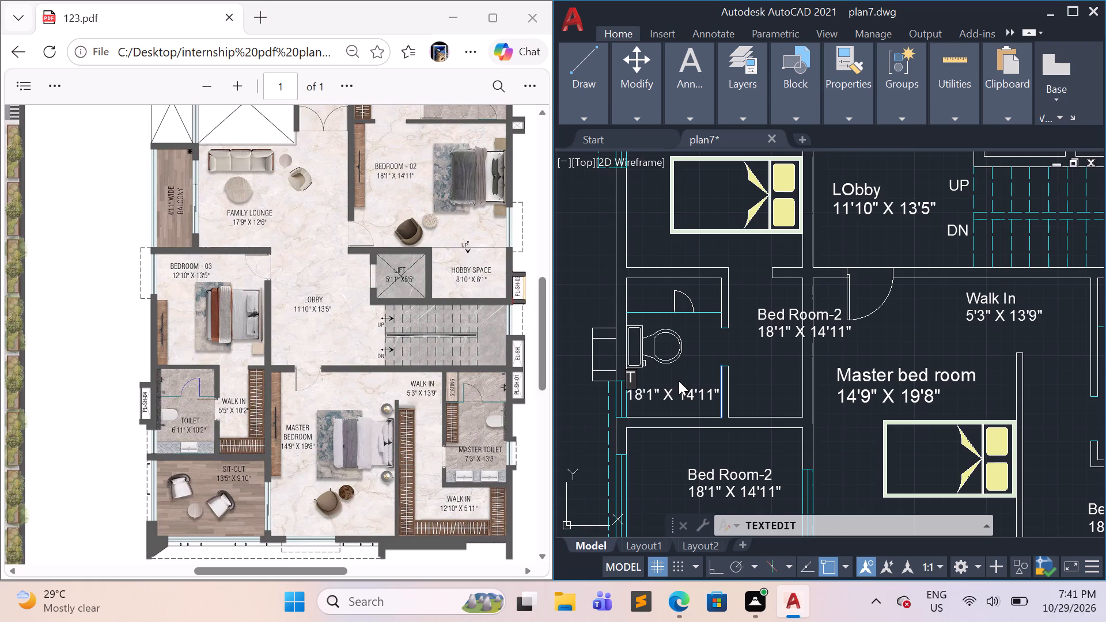
pyautogui.write('oilet')
pyautogui.press('space')
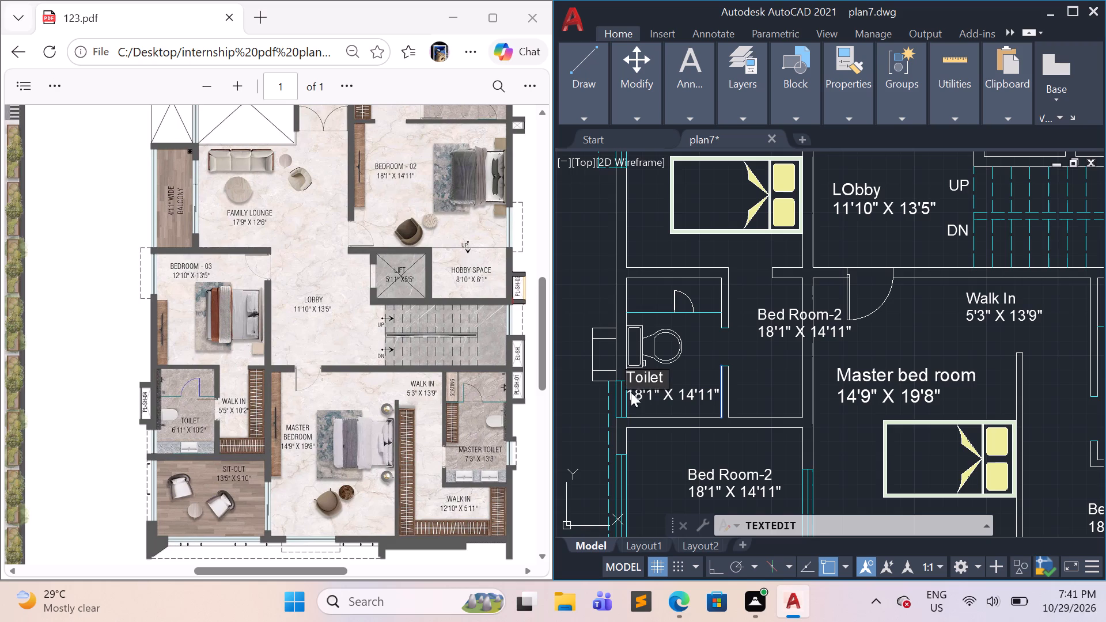
# Change the size line of the Toilet label to 6'11" X 10'2".
pyautogui.doubleClick(630, 392)
pyautogui.doubleClick(637, 397)
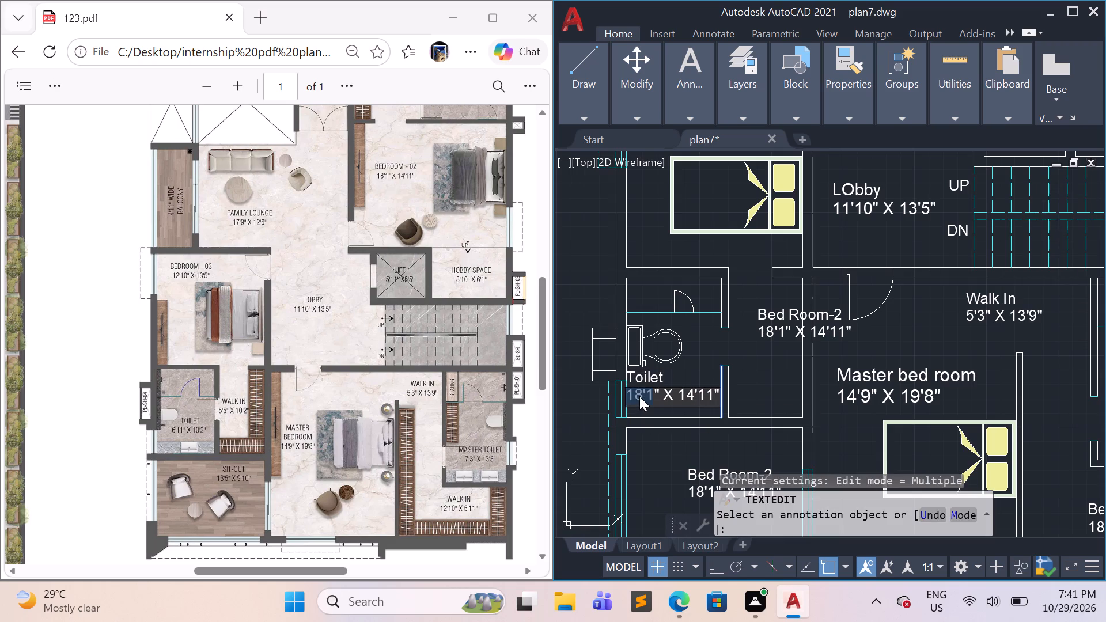
pyautogui.press('BackSpace')
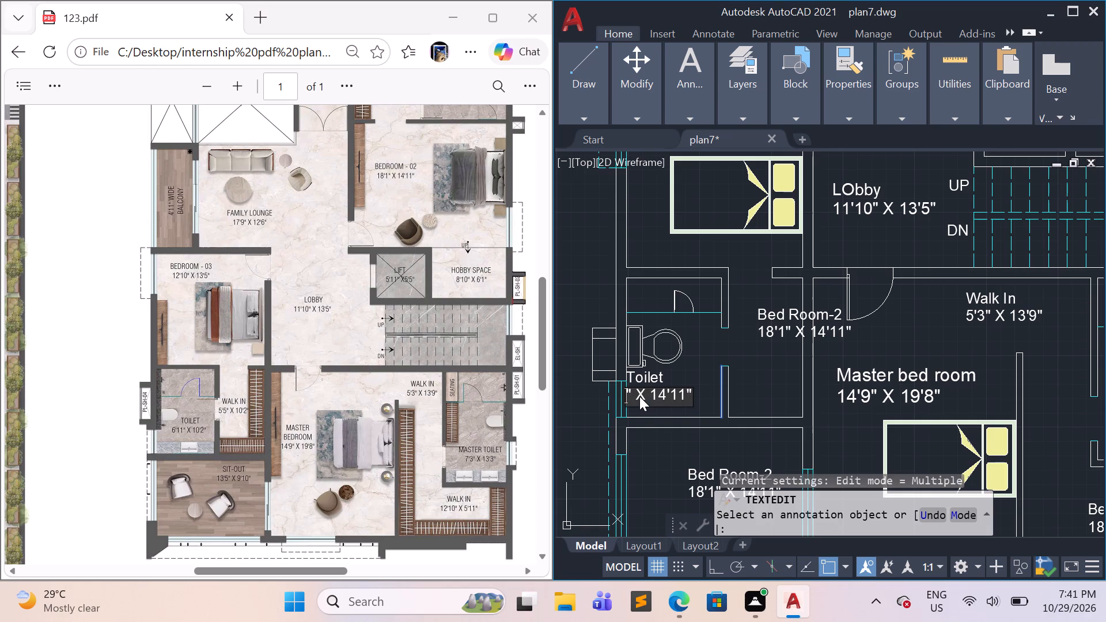
pyautogui.write("6'")
pyautogui.write('11')
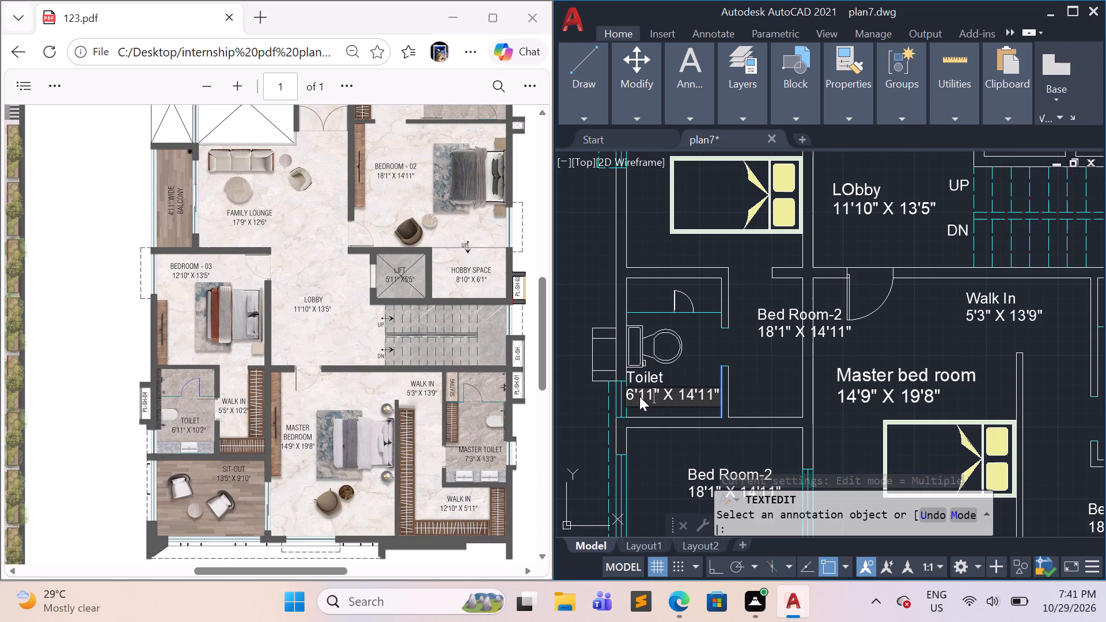
pyautogui.click(690, 398)
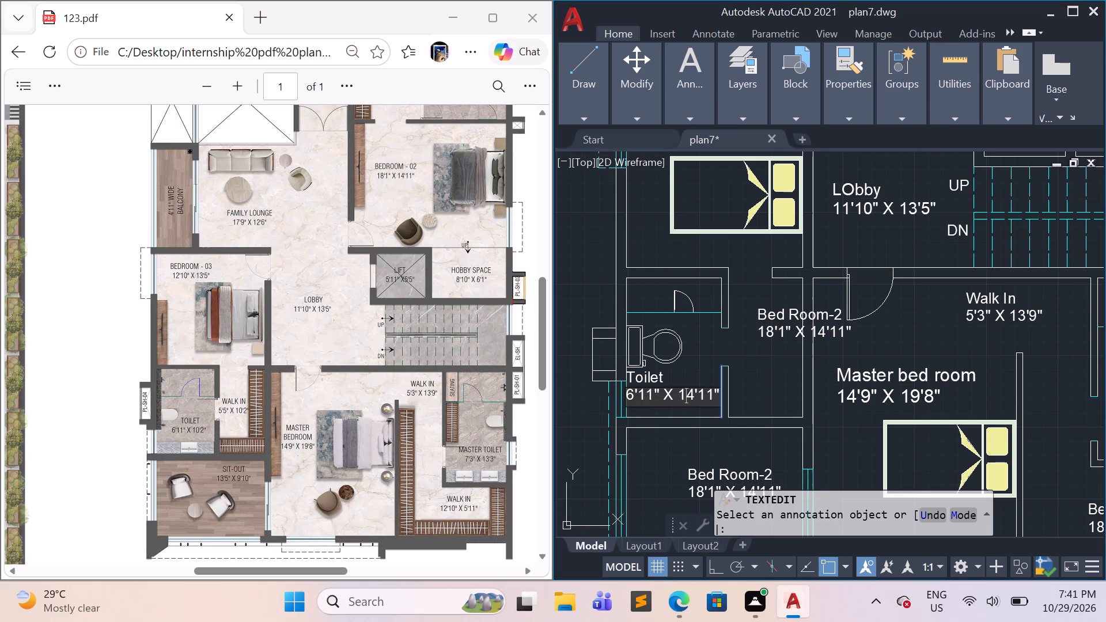
pyautogui.click(692, 397)
pyautogui.press('BackSpace')
pyautogui.press('0')
pyautogui.click(715, 394)
pyautogui.press('BackSpace')
pyautogui.press('BackSpace')
pyautogui.press('2')
pyautogui.click(770, 389)
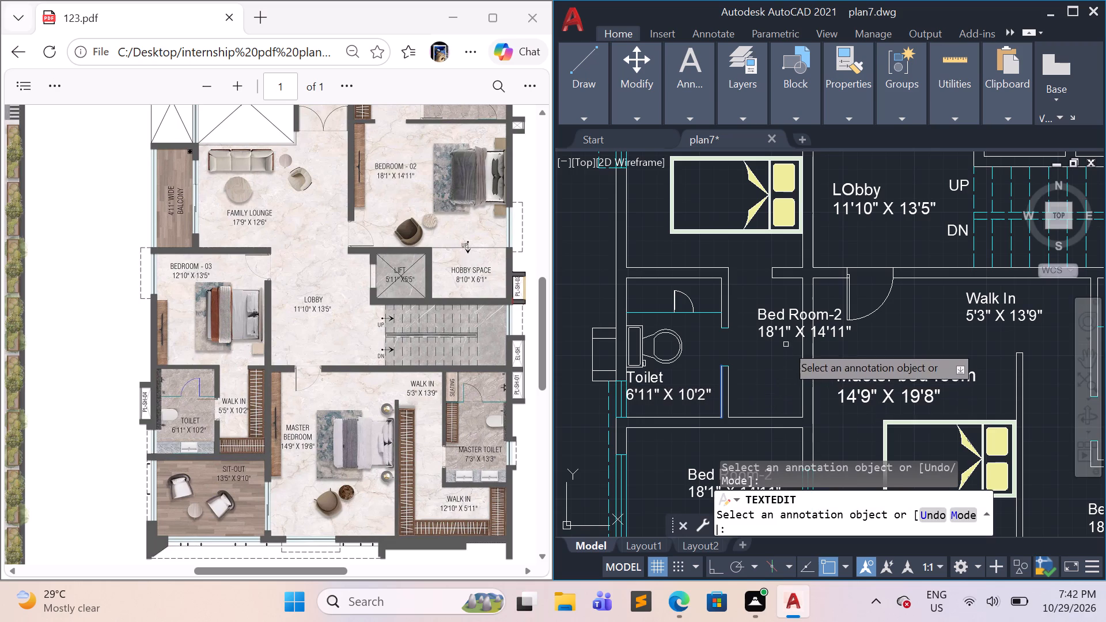
# Change the name line of the Bed Room-2 label just east of the toilet to Walk IN.
pyautogui.doubleClick(800, 314)
pyautogui.press('BackSpace')
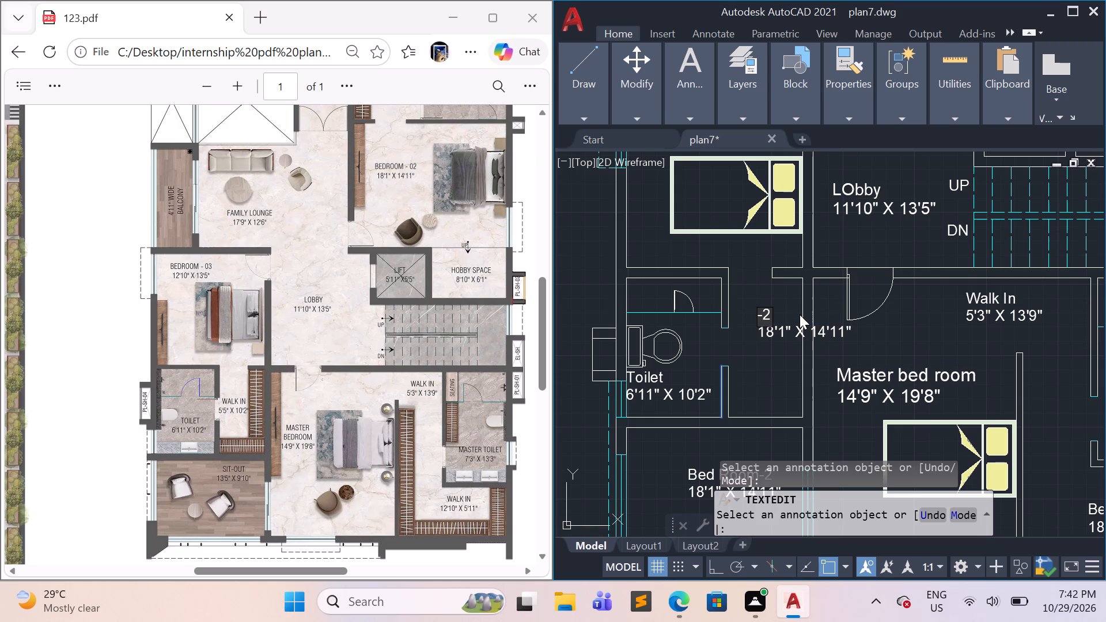
pyautogui.press('Right')
pyautogui.press('Right')
pyautogui.press('Right')
pyautogui.press('Right')
pyautogui.press('Right')
pyautogui.press('Right')
pyautogui.press('Right')
pyautogui.press('Right')
pyautogui.press('Right')
pyautogui.press('Right')
pyautogui.press('Right')
pyautogui.press('BackSpace')
pyautogui.press('BackSpace')
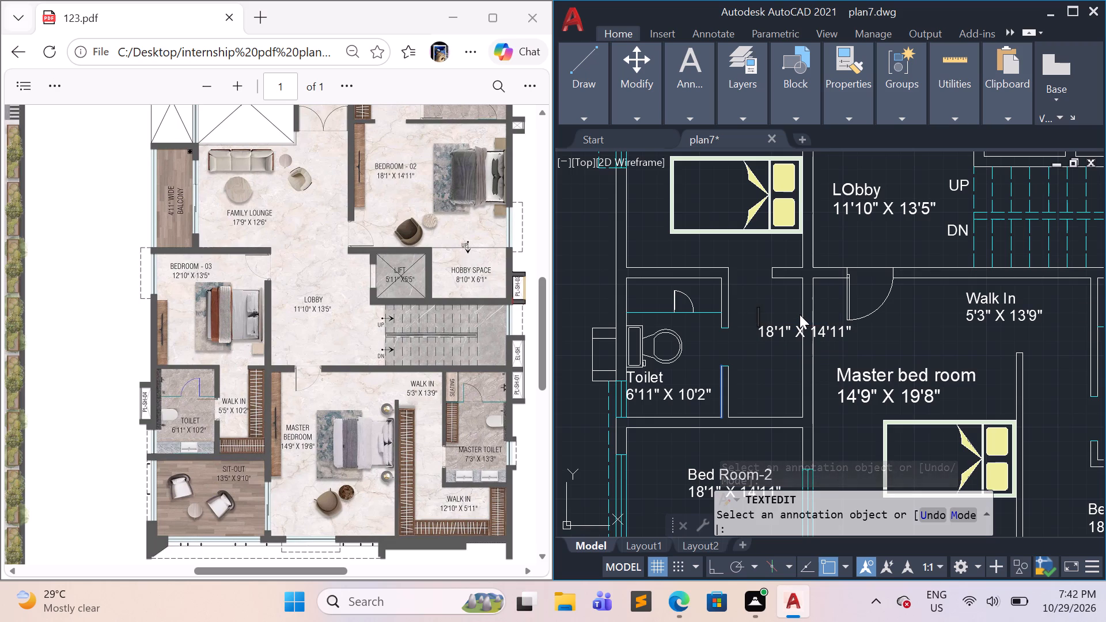
pyautogui.hotkey('shift', 'w')
pyautogui.hotkey('shift', 'a')
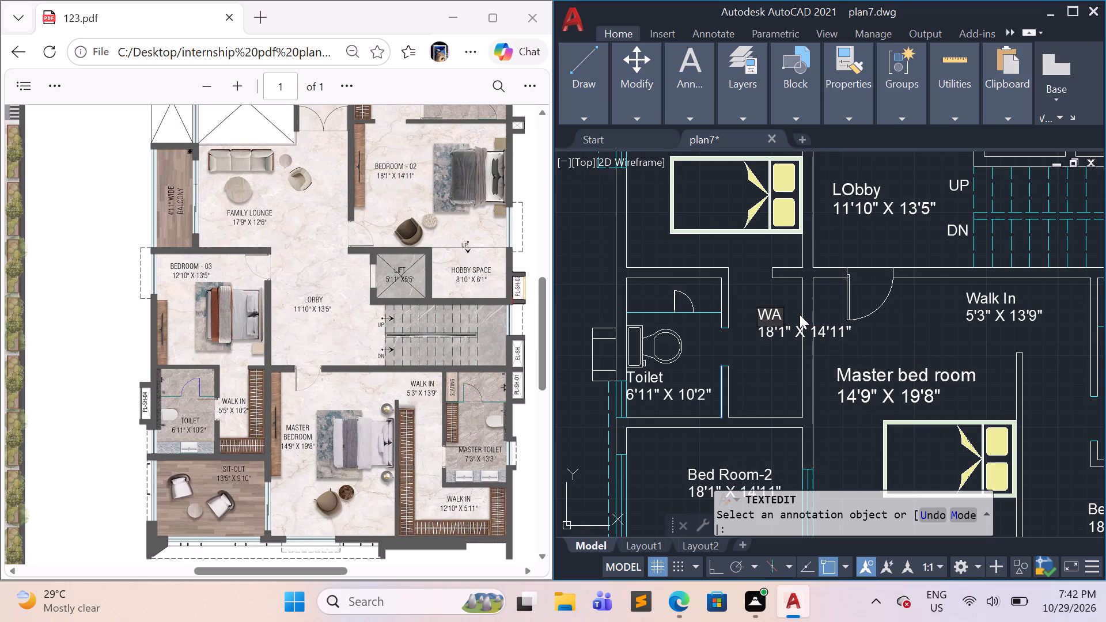
pyautogui.press('BackSpace')
pyautogui.write('alk')
pyautogui.press('space')
pyautogui.write('IN')
pyautogui.click(744, 369)
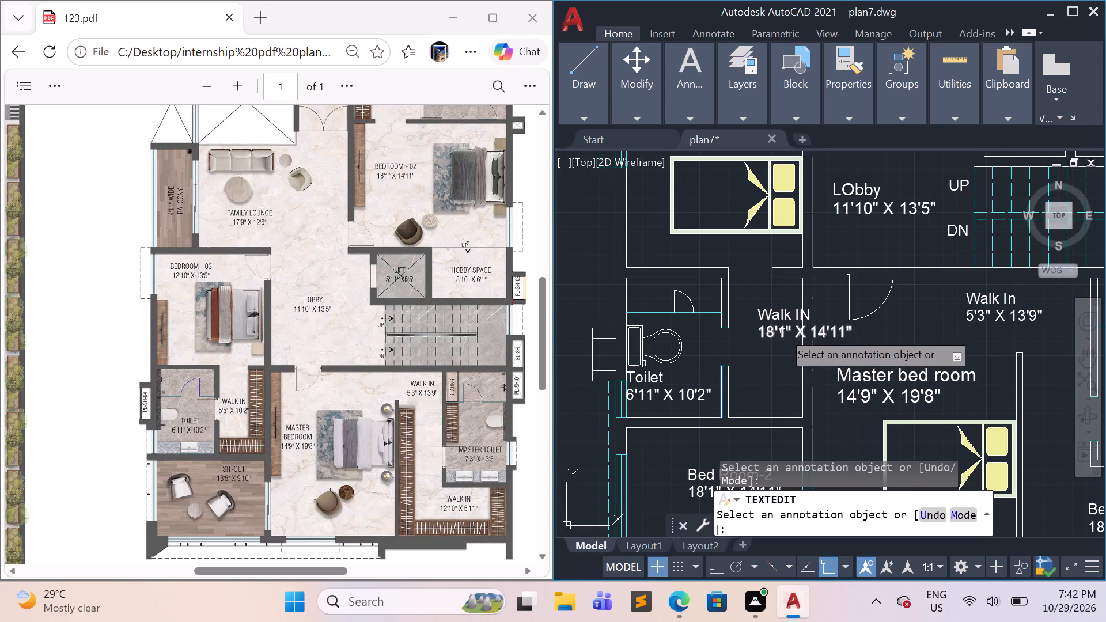
# Change the size line of the Walk IN label beside the toilet to 5'5"X 10'2" and end the text edit.
pyautogui.doubleClick(782, 331)
pyautogui.press('BackSpace')
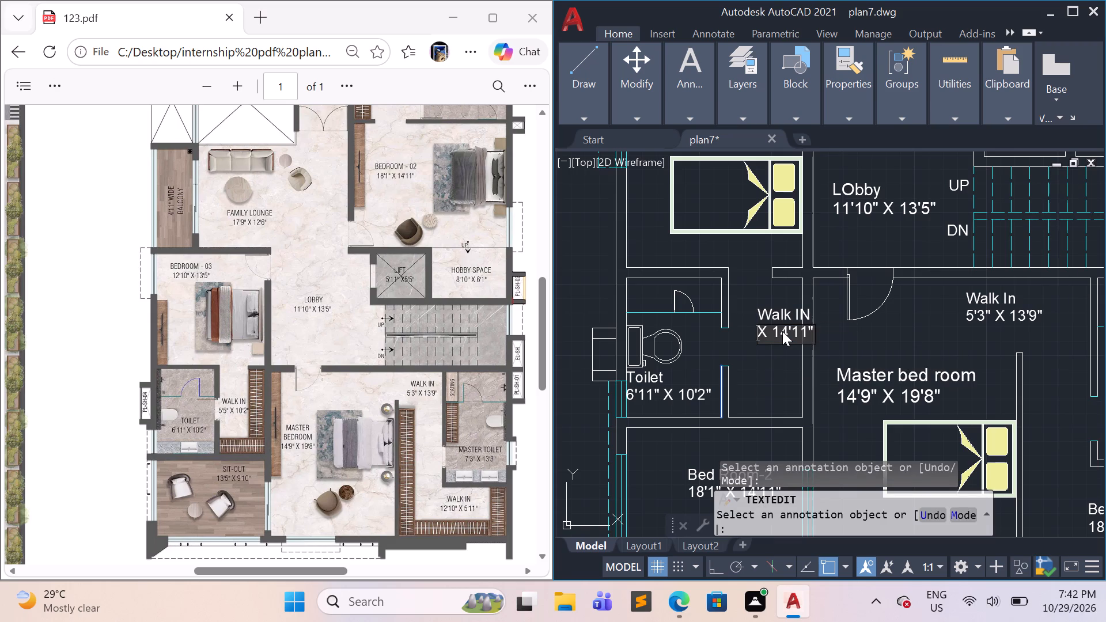
pyautogui.write("5'")
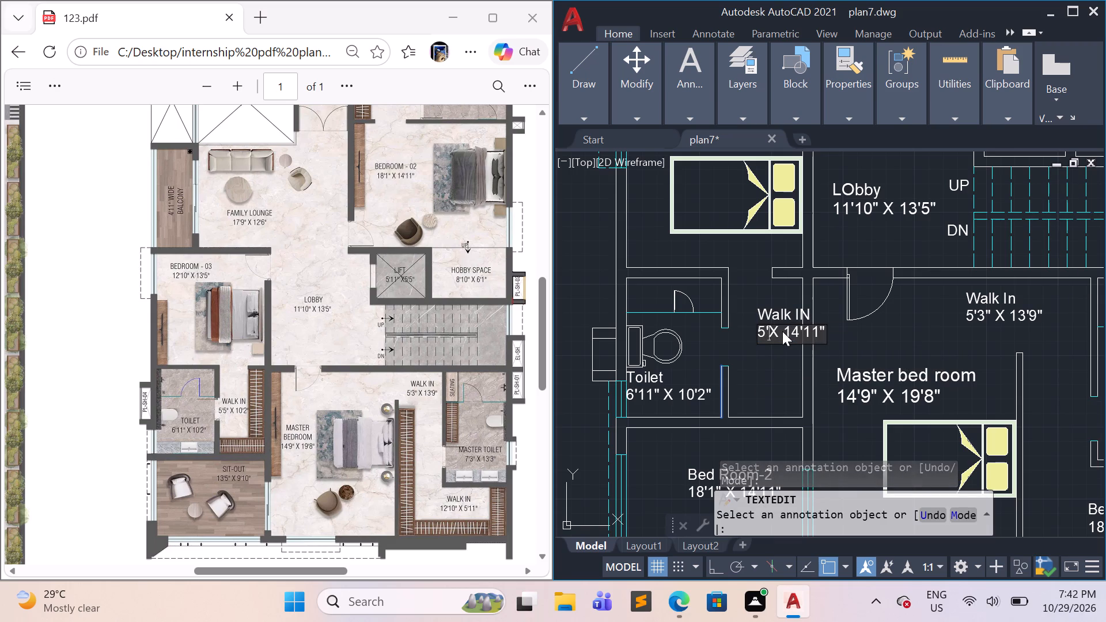
pyautogui.write('5"')
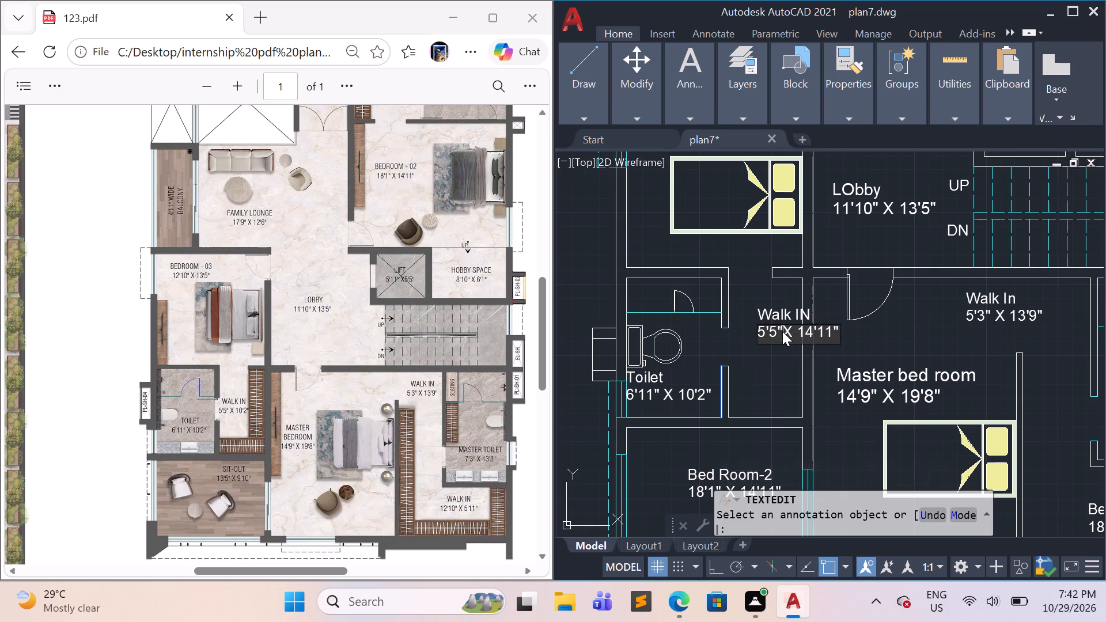
pyautogui.press('Right')
pyautogui.press('Right')
pyautogui.press('Right')
pyautogui.press('Right')
pyautogui.press('BackSpace')
pyautogui.press('BackSpace')
pyautogui.write('10')
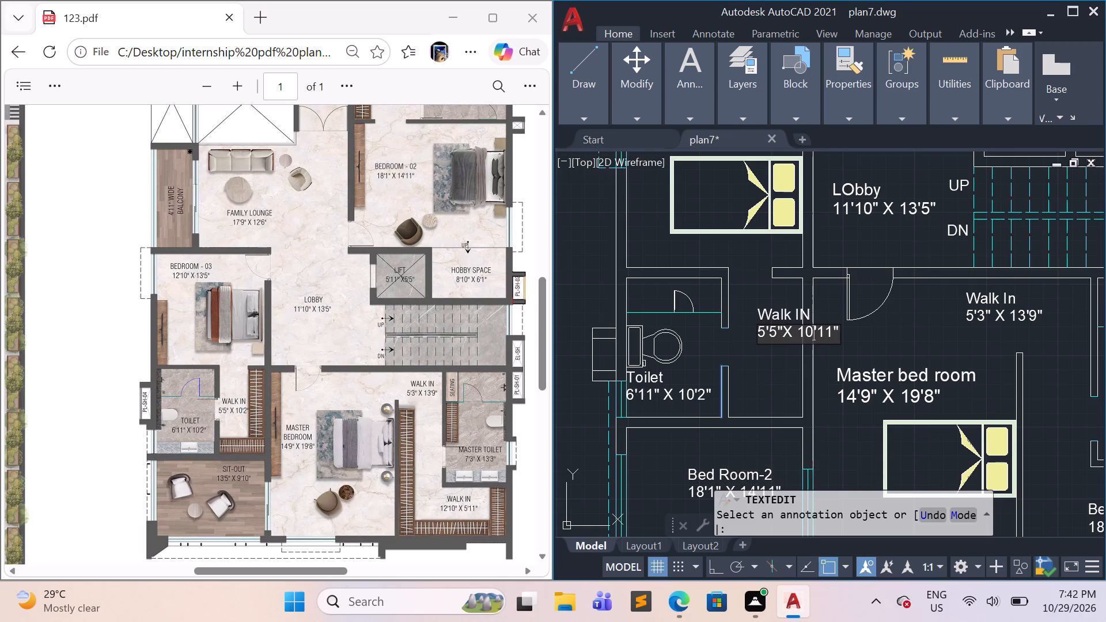
pyautogui.press("'")
pyautogui.press('Right')
pyautogui.press('Right')
pyautogui.press('Right')
pyautogui.press('BackSpace')
pyautogui.press('BackSpace')
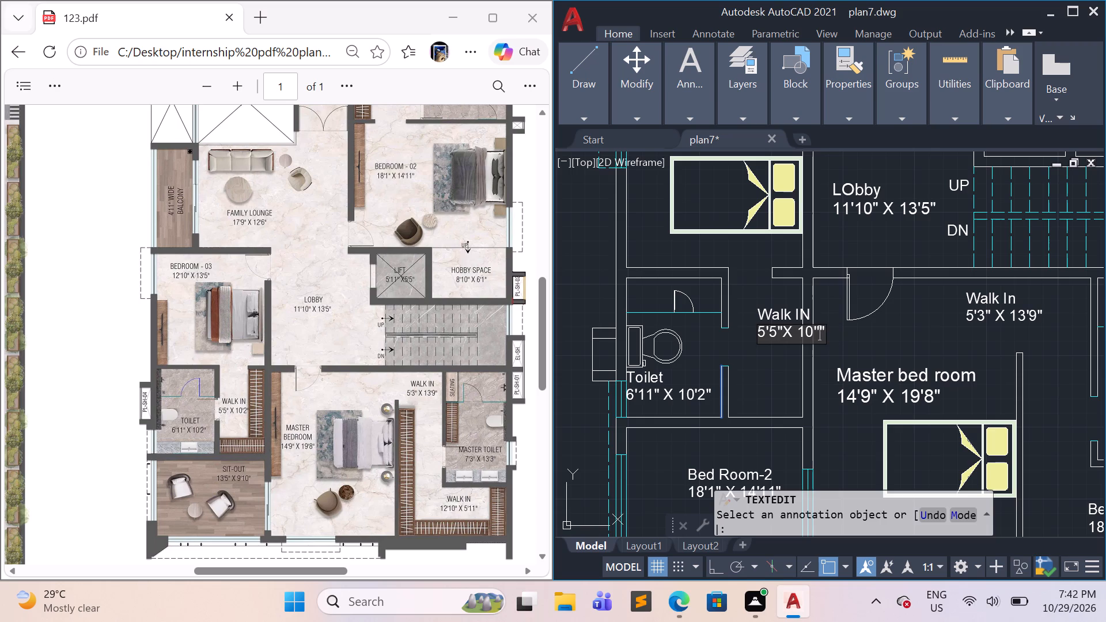
pyautogui.press('BackSpace')
pyautogui.press("'")
pyautogui.press('BackSpace')
pyautogui.press('BackSpace')
pyautogui.press("'")
pyautogui.press('2')
pyautogui.click(772, 364)
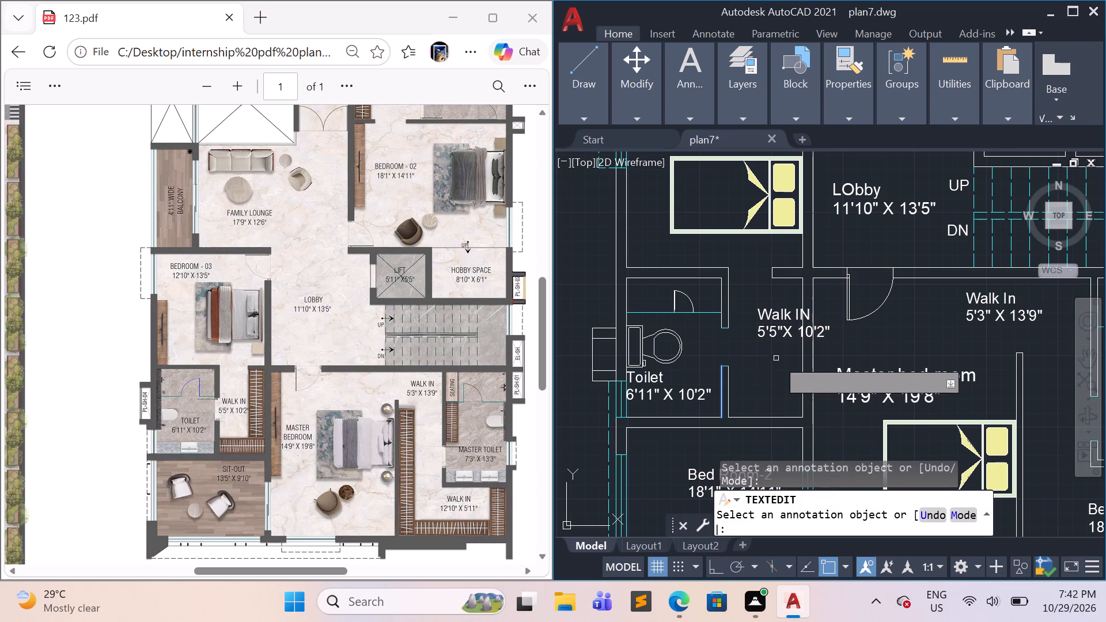
pyautogui.click(781, 351)
pyautogui.press('Escape')
# Move the two-line Walk IN label beside the small toilet southwest to the east face of the toilet wall.
pyautogui.click(777, 353)
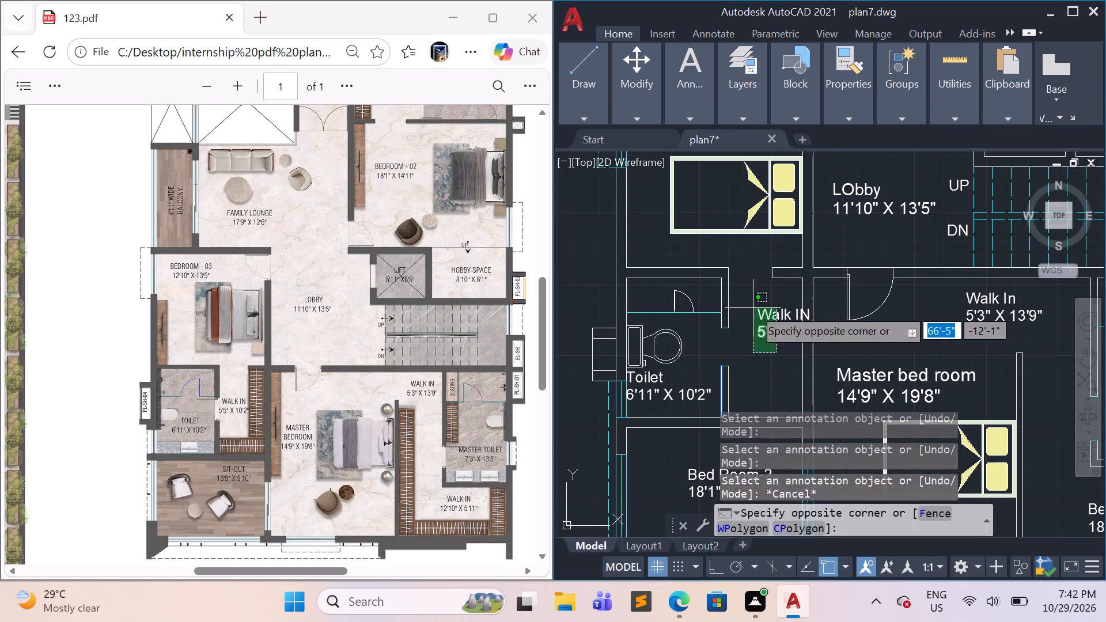
pyautogui.click(753, 308)
pyautogui.press('m')
pyautogui.press('Return')
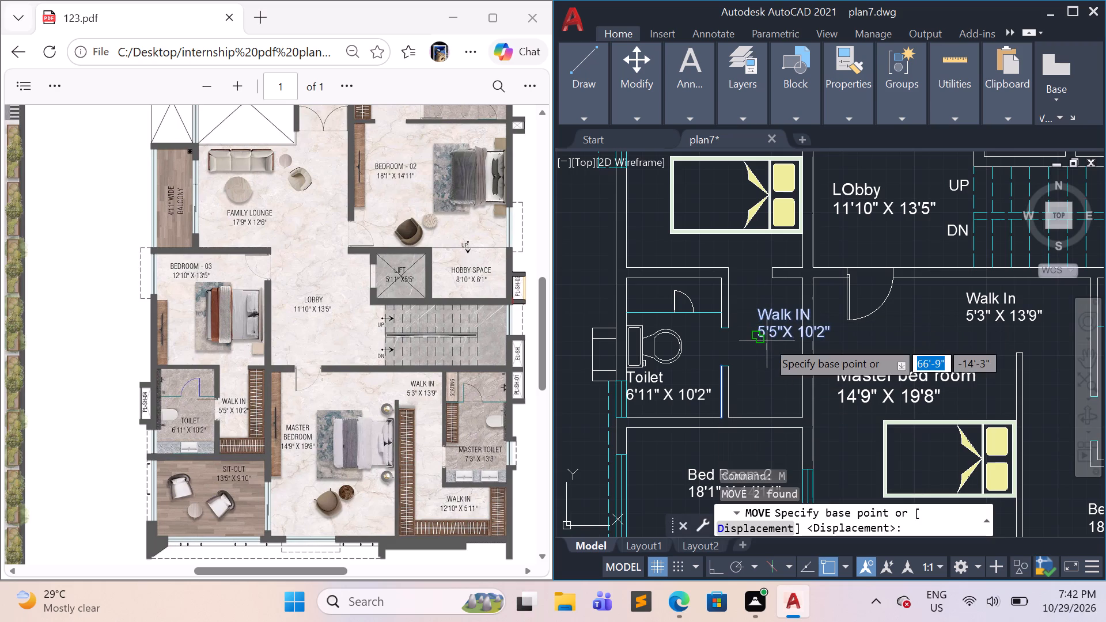
pyautogui.click(767, 340)
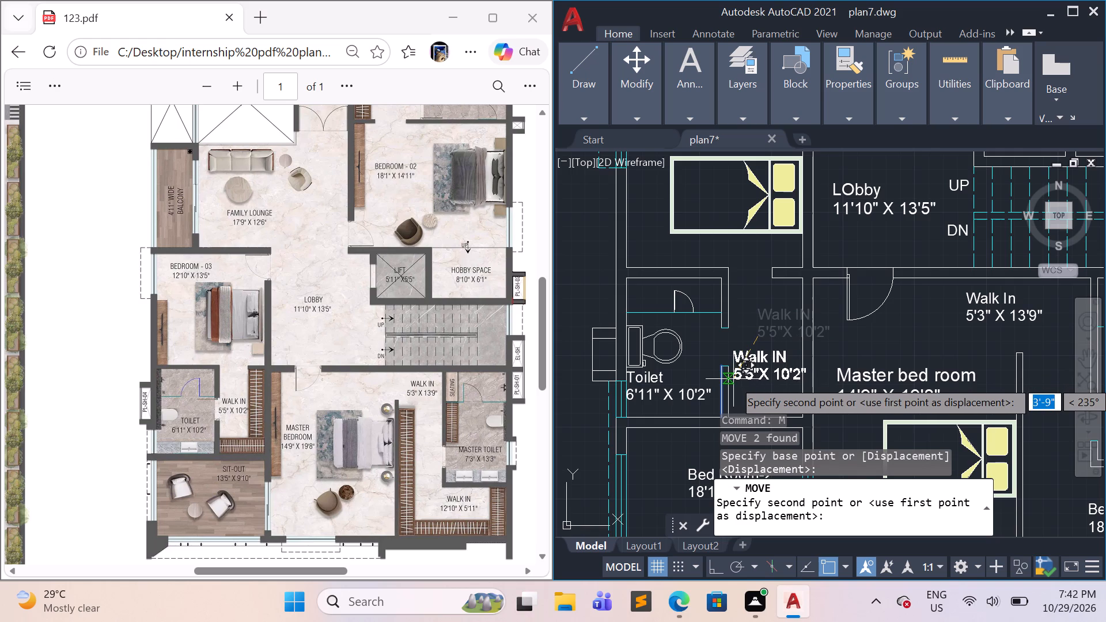
pyautogui.scroll(2, 733, 379)
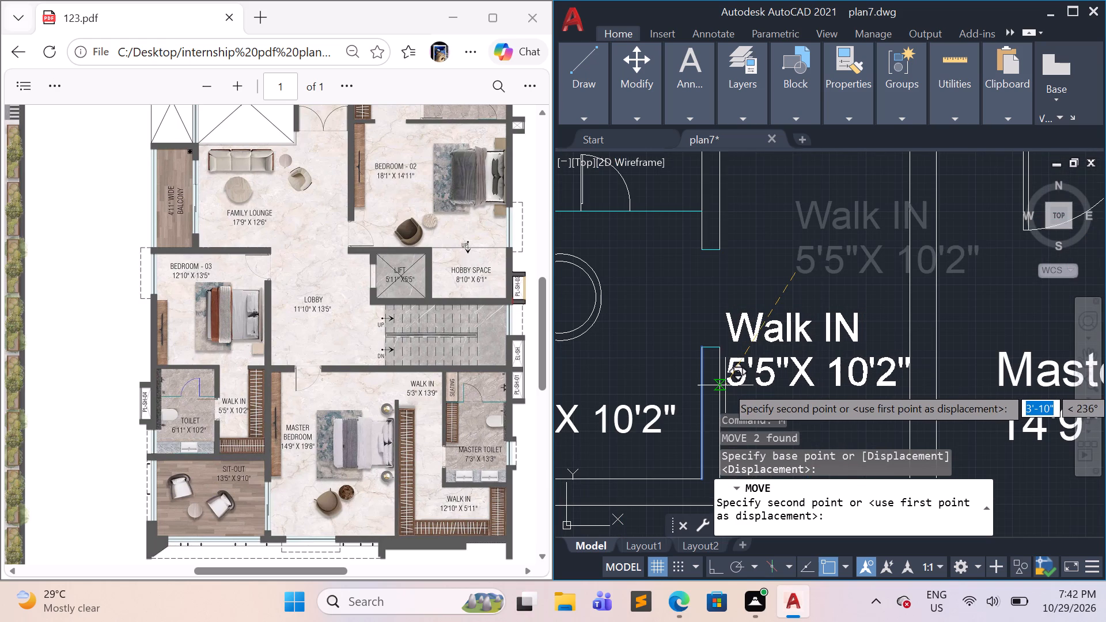
pyautogui.click(725, 384)
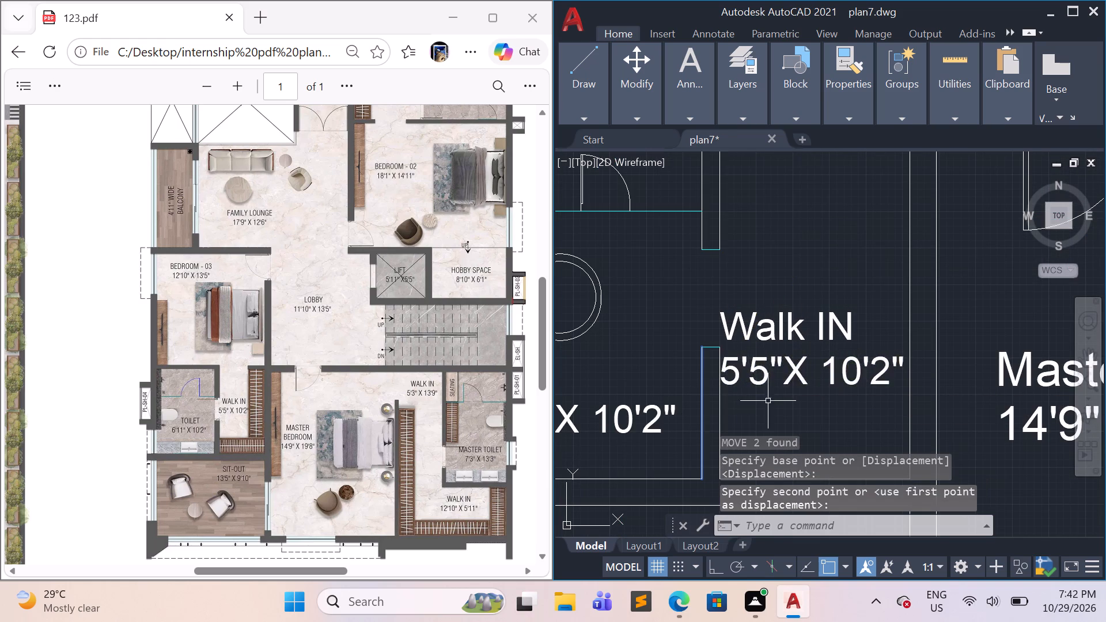
# Nudge the Walk IN label straight north by about 0'-3" along the toilet wall.
pyautogui.scroll(-2, 774, 401)
pyautogui.click(794, 409)
pyautogui.click(785, 368)
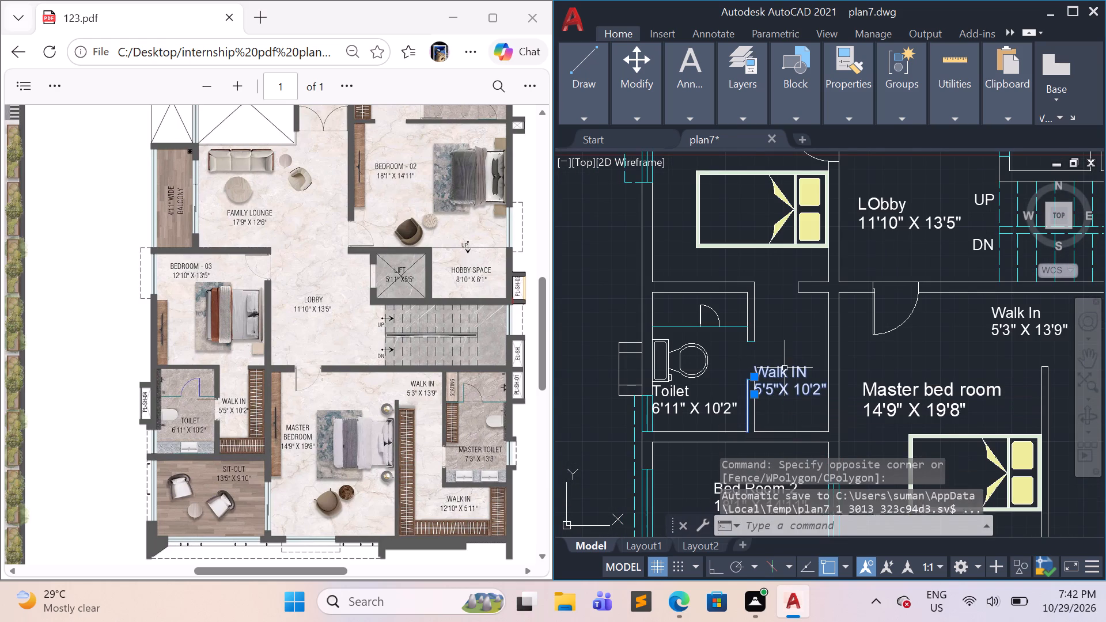
pyautogui.press('m')
pyautogui.press('Return')
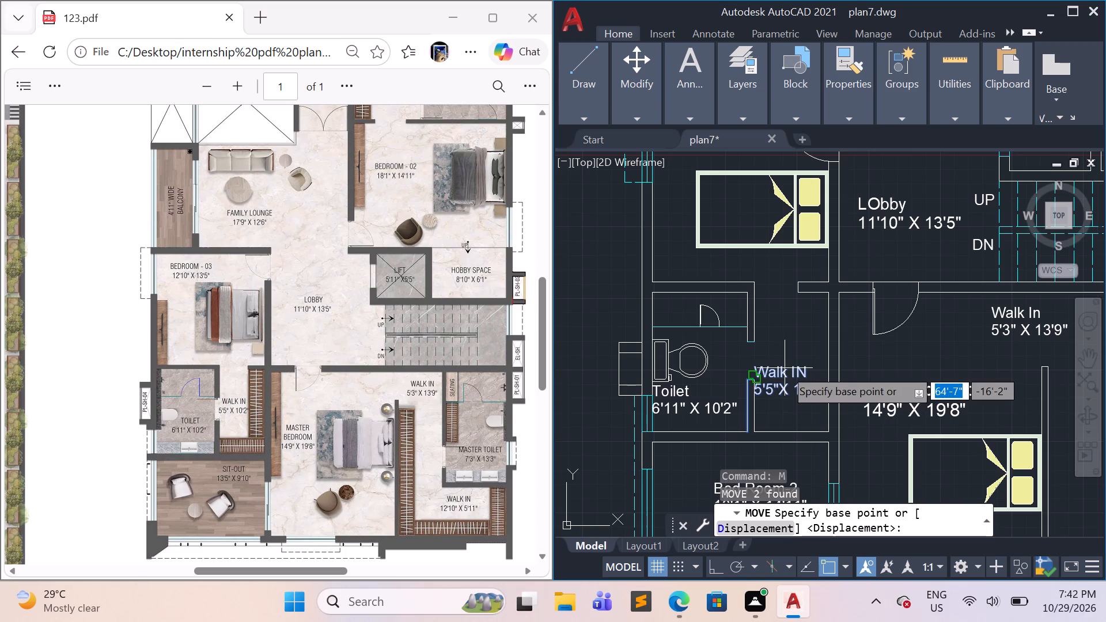
pyautogui.click(753, 376)
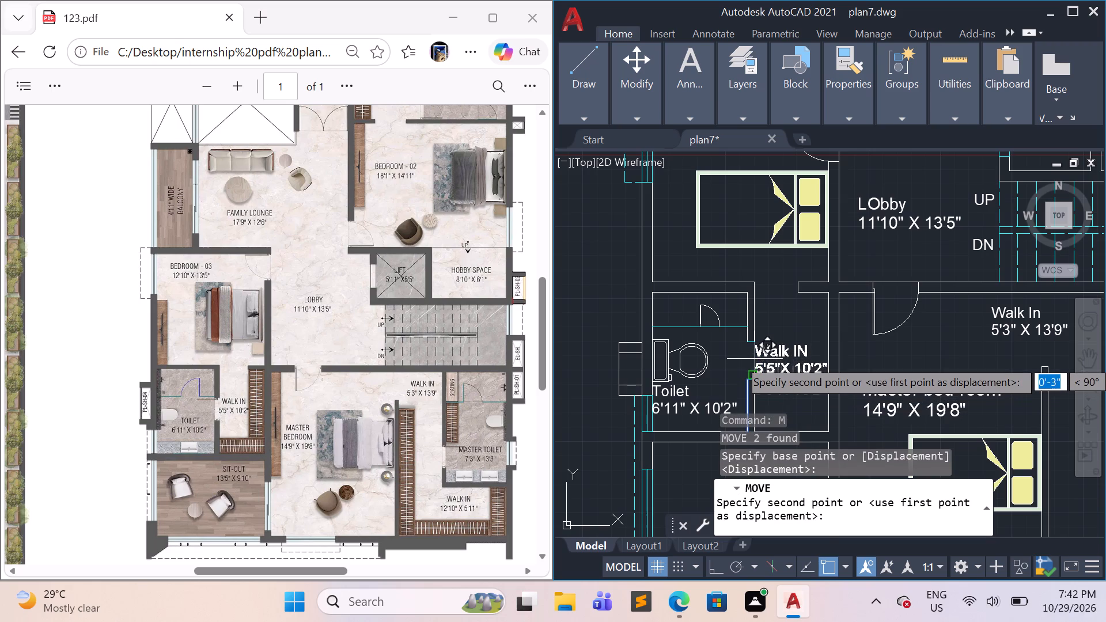
pyautogui.click(755, 359)
# Move the Walk IN label north by about 1'-2" so it sits beside the toilet's door opening.
pyautogui.scroll(2, 770, 392)
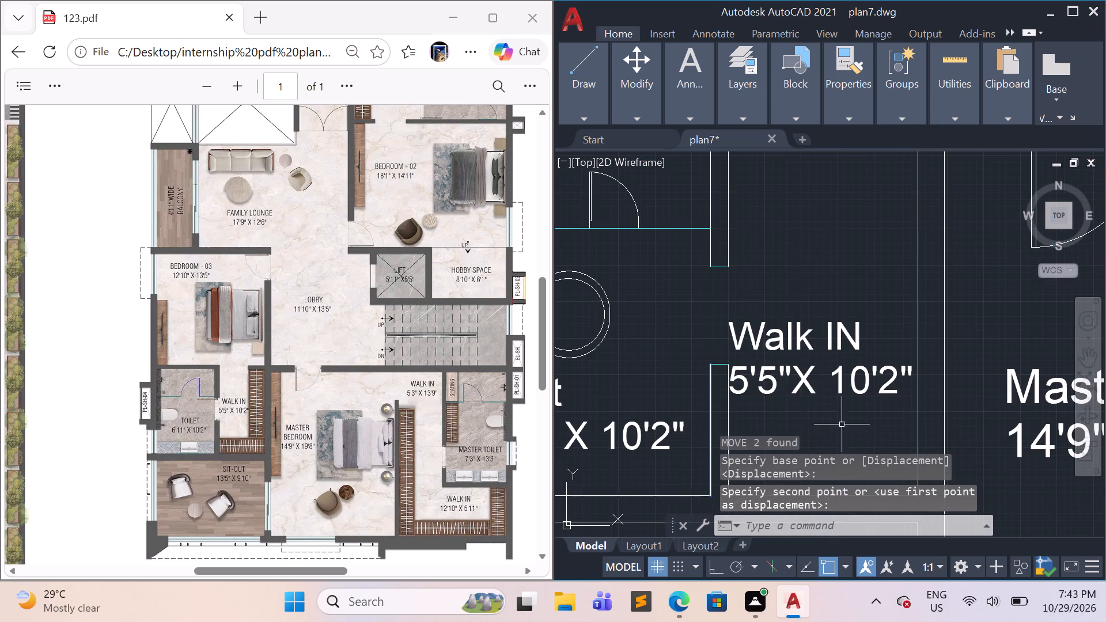
pyautogui.click(842, 423)
pyautogui.moveTo(785, 338); pyautogui.dragTo(785, 332)
pyautogui.press('m')
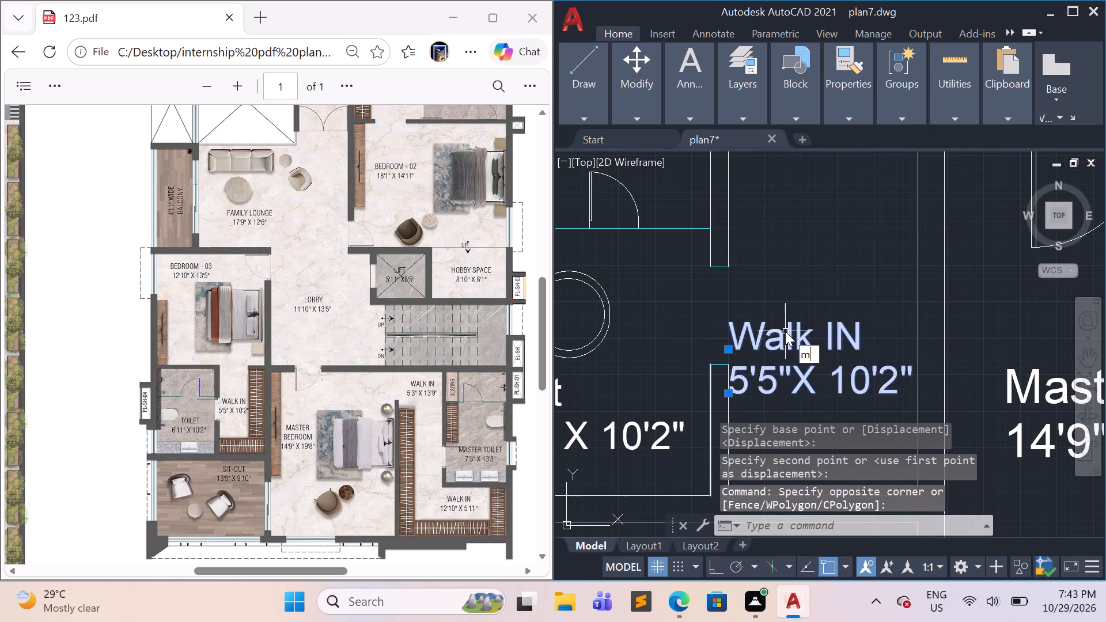
pyautogui.press('Return')
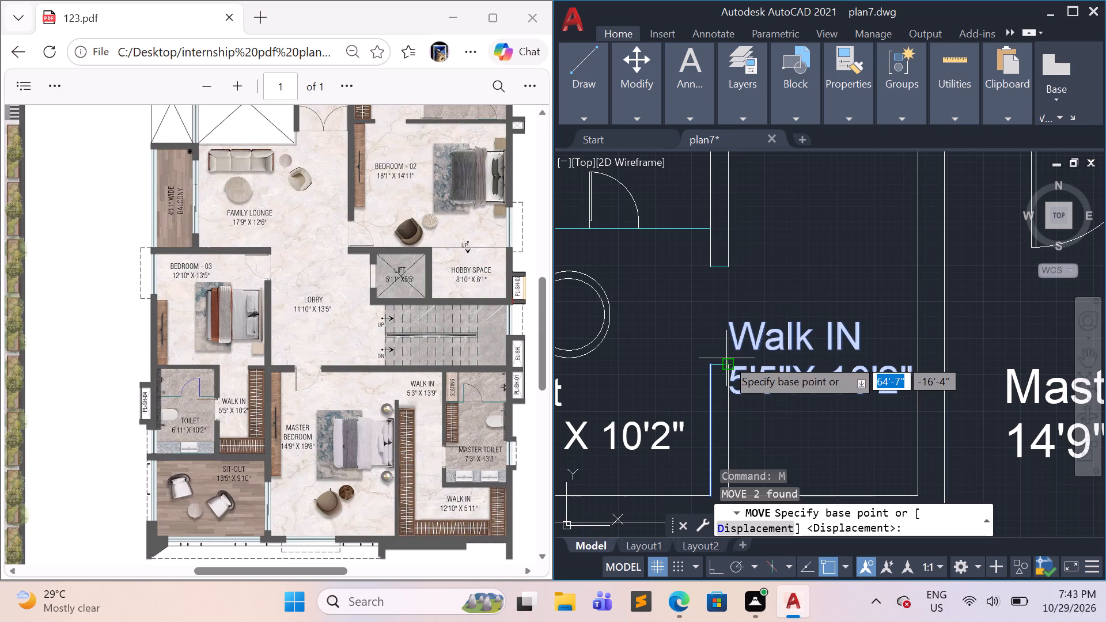
pyautogui.click(733, 372)
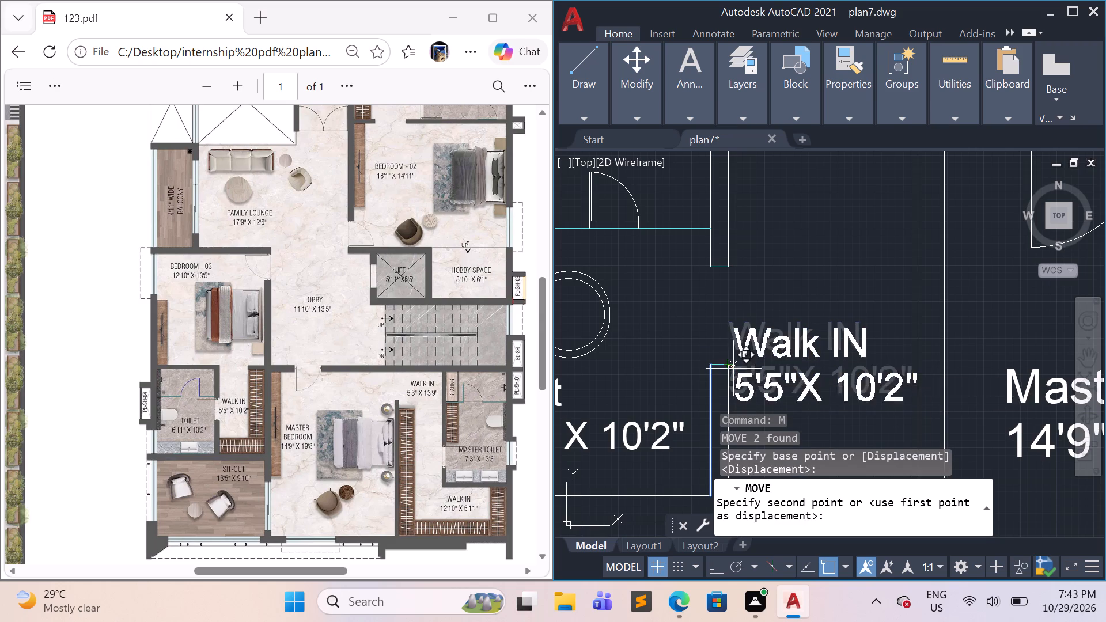
pyautogui.click(733, 321)
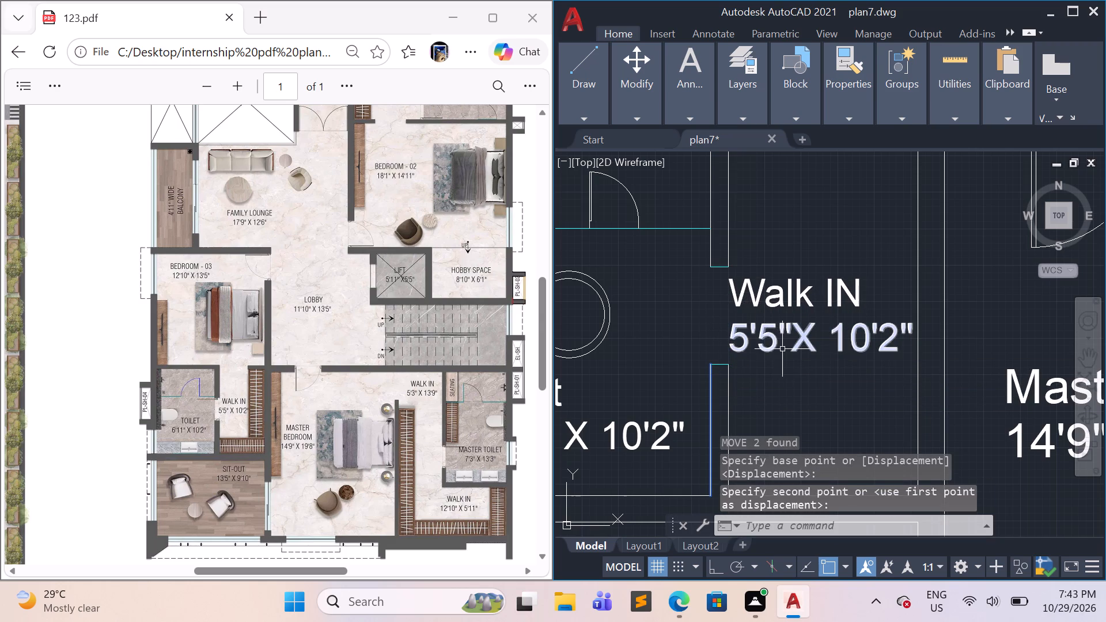
pyautogui.press('Escape')
# Change the name line of the Bed Room-2 label in the room south of the small toilet to Sit -Out.
pyautogui.scroll(-3, 841, 376)
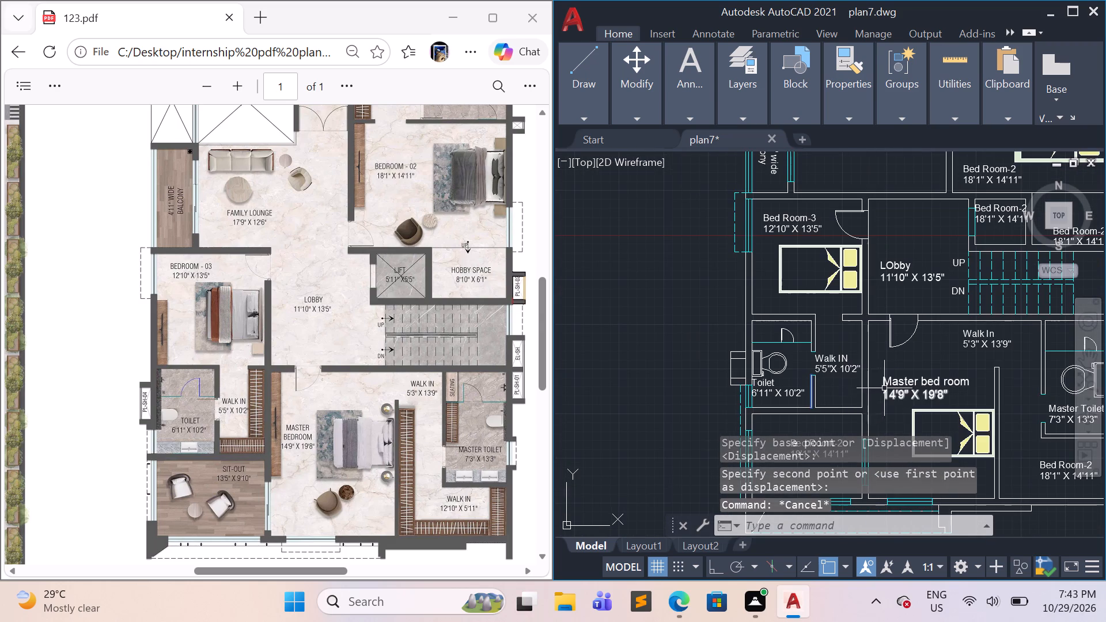
pyautogui.moveTo(817, 434); pyautogui.dragTo(810, 414, button='middle')
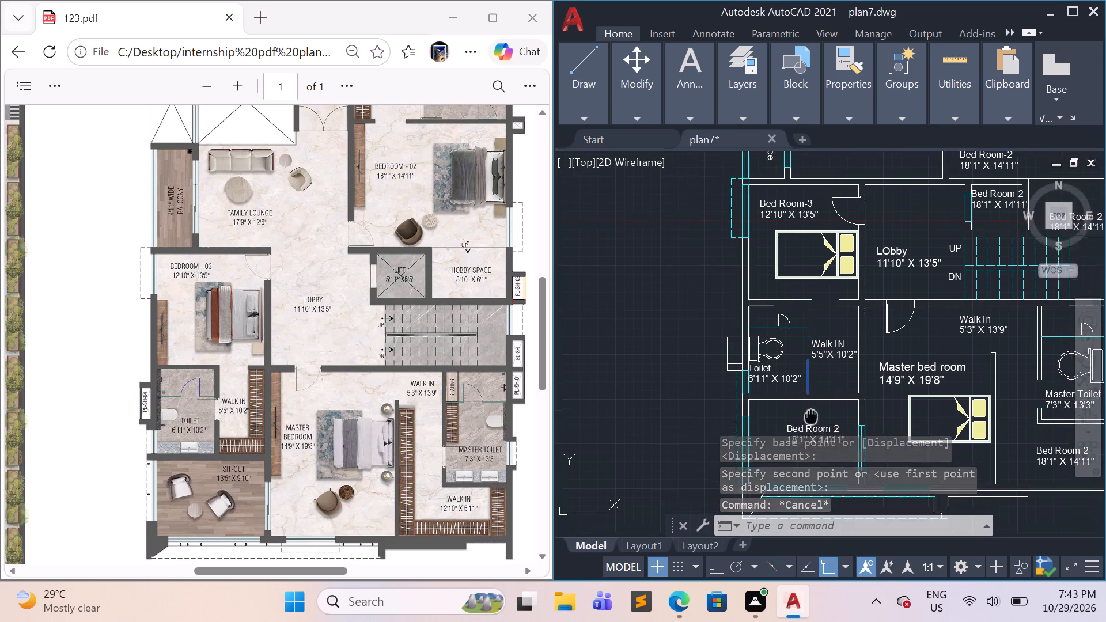
pyautogui.moveTo(810, 414); pyautogui.dragTo(751, 355, button='middle')
pyautogui.doubleClick(766, 368)
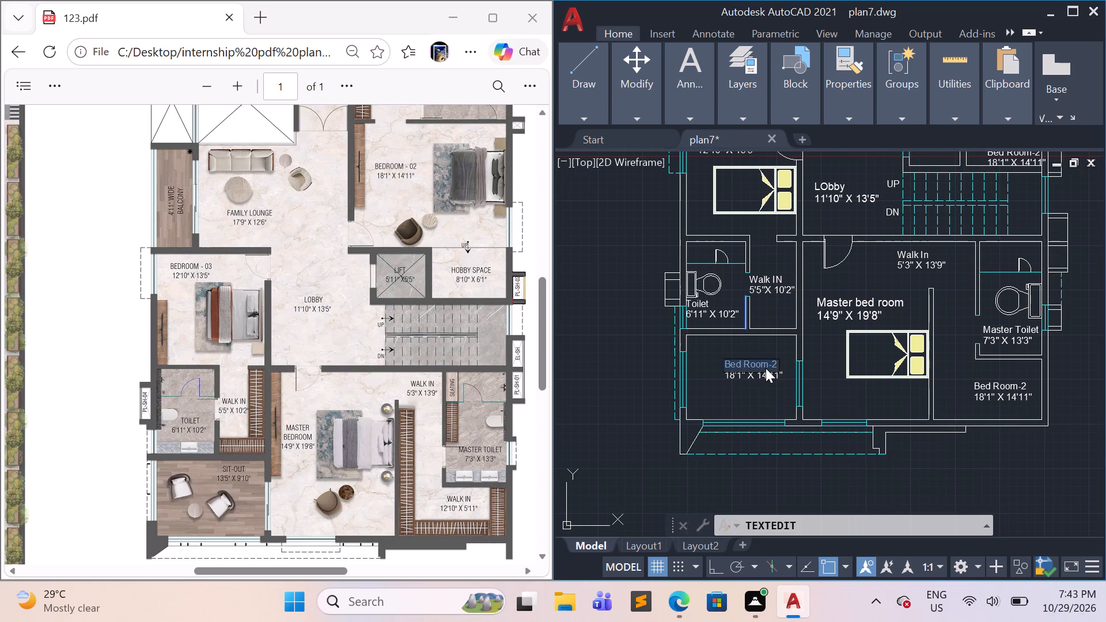
pyautogui.press('BackSpace')
pyautogui.write('Si')
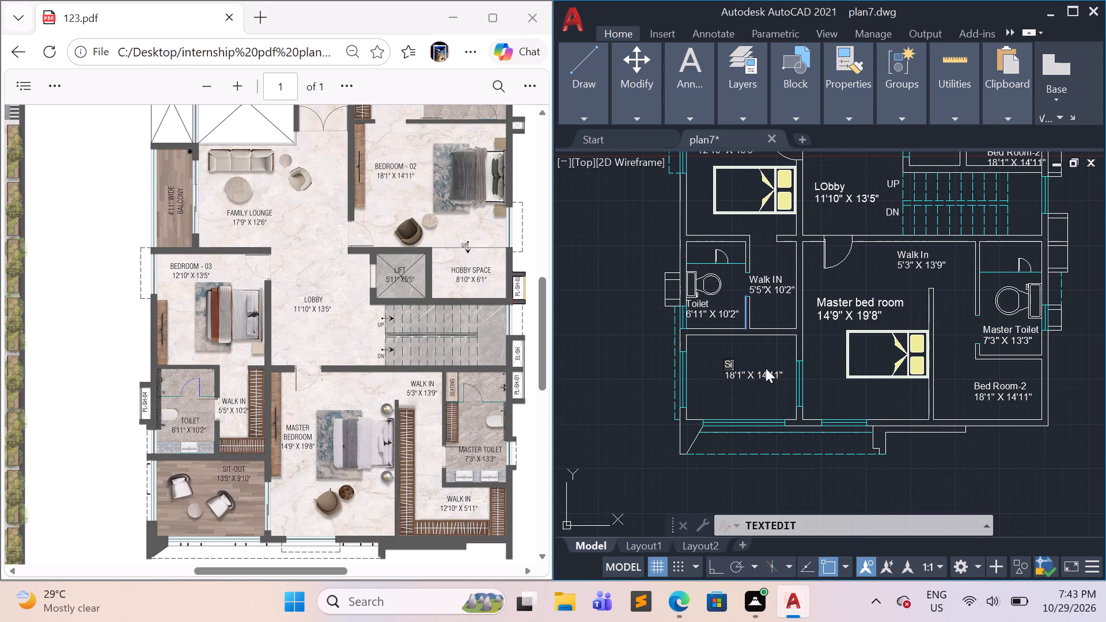
pyautogui.write('t -')
pyautogui.write('Out')
pyautogui.click(750, 387)
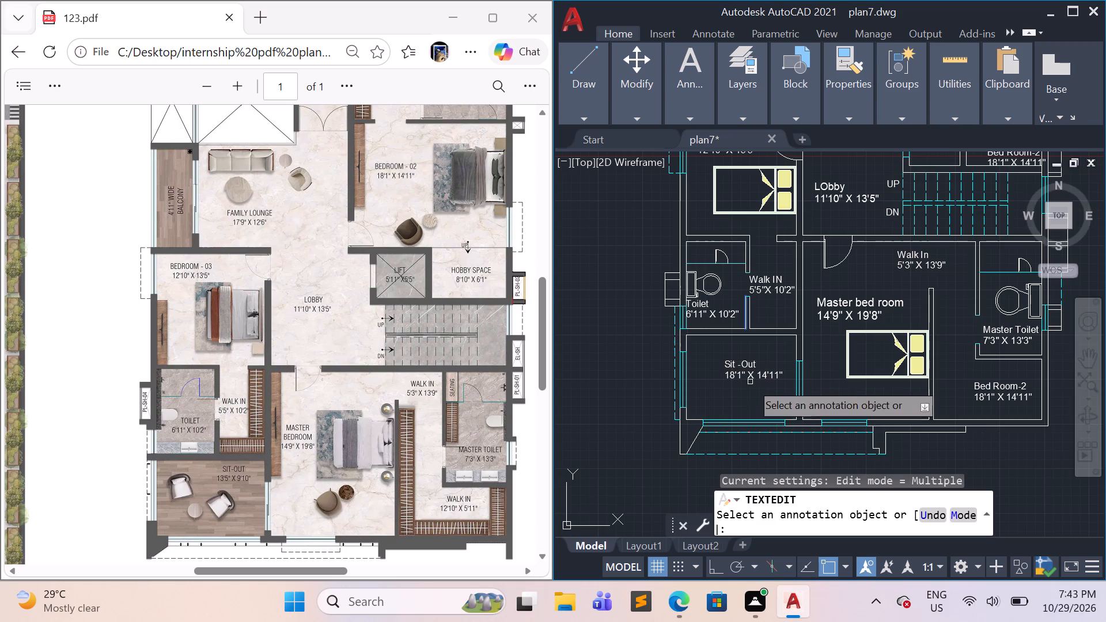
# Change the size line of the Sit -Out label to 13'5" X 9'10" and end the text edit.
pyautogui.doubleClick(750, 373)
pyautogui.press('BackSpace')
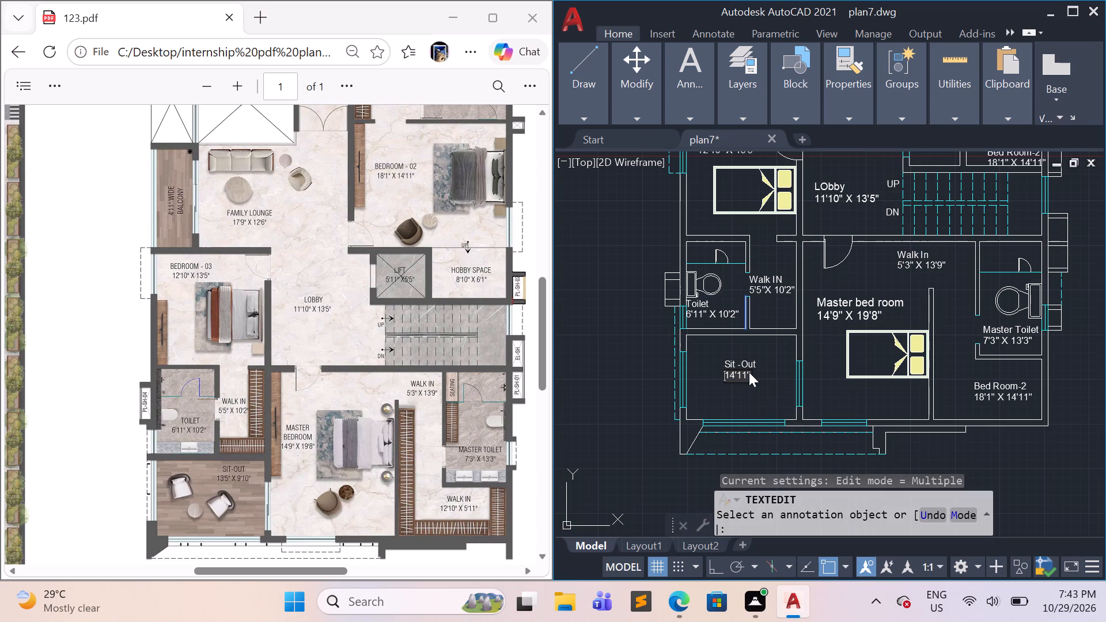
pyautogui.write("13'")
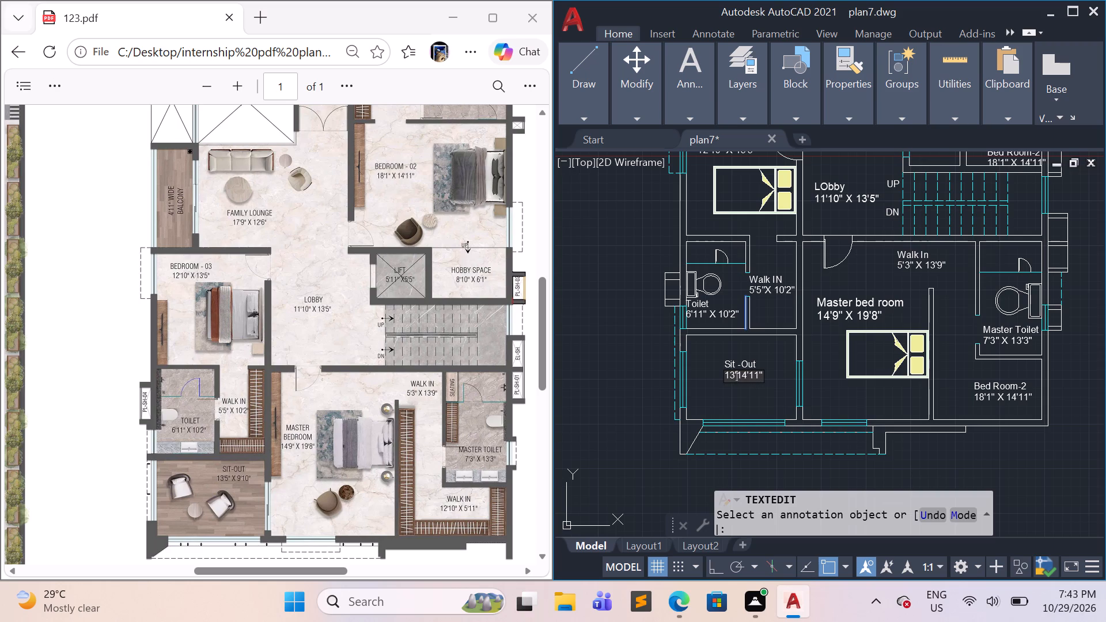
pyautogui.write('5"')
pyautogui.press('space')
pyautogui.hotkey('shift', 'x')
pyautogui.press('space')
pyautogui.press('Right')
pyautogui.press('Right')
pyautogui.press('Right')
pyautogui.press('BackSpace')
pyautogui.press('BackSpace')
pyautogui.press('BackSpace')
pyautogui.write("9'")
pyautogui.press('Right')
pyautogui.press('Right')
pyautogui.press('BackSpace')
pyautogui.press('0')
pyautogui.click(743, 390)
pyautogui.press('Escape')
# Move both lines of the Sit -Out label about 3'-9" southwest within its room.
pyautogui.click(762, 394)
pyautogui.click(718, 354)
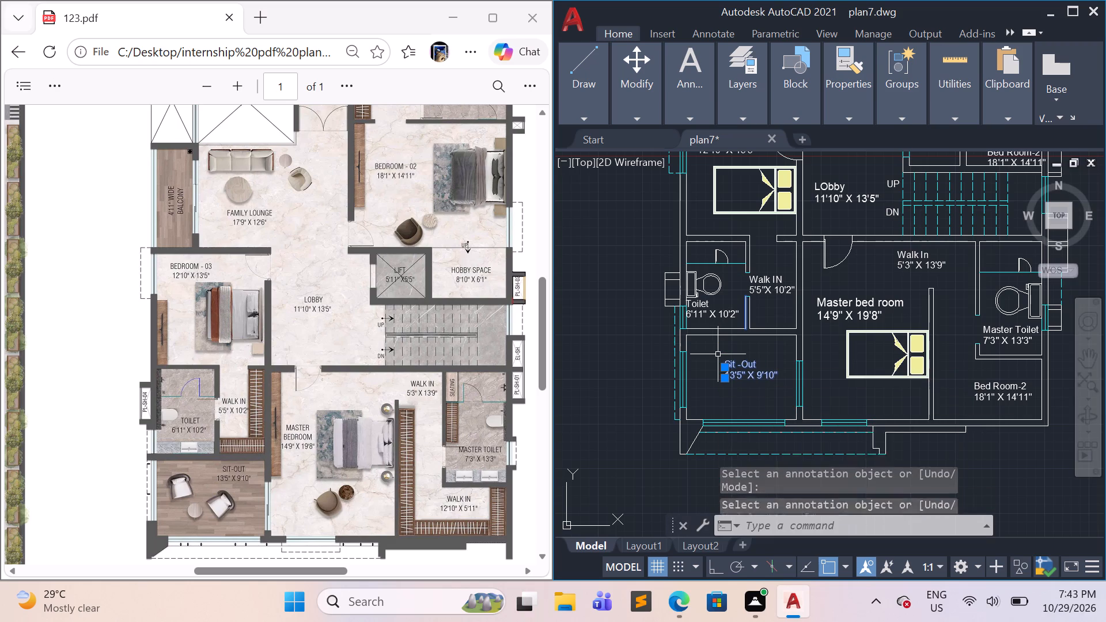
pyautogui.press('m')
pyautogui.press('Return')
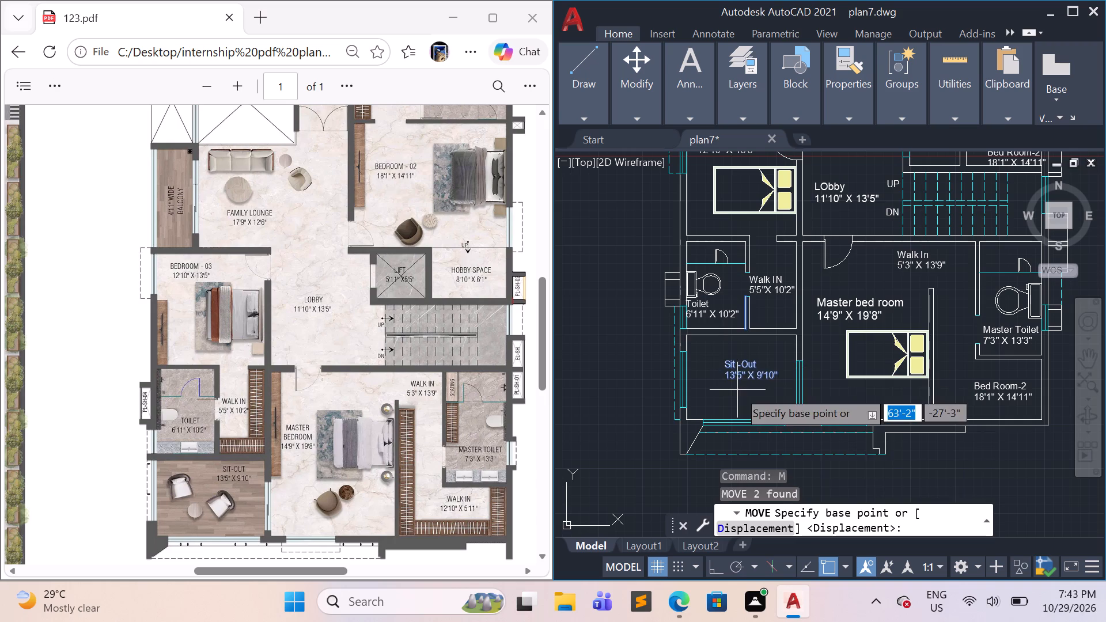
pyautogui.click(737, 390)
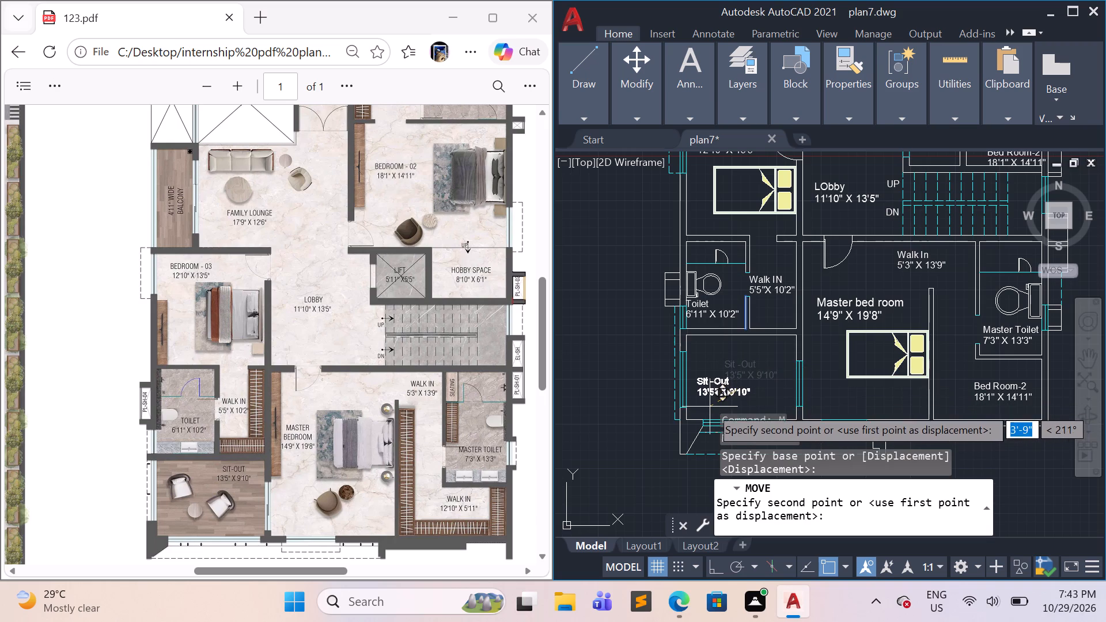
pyautogui.click(710, 404)
pyautogui.press('Escape')
# Scale both lines of the Sit -Out label from a base point at its lower-left end, picking the factor freehand.
pyautogui.click(740, 408)
pyautogui.click(713, 378)
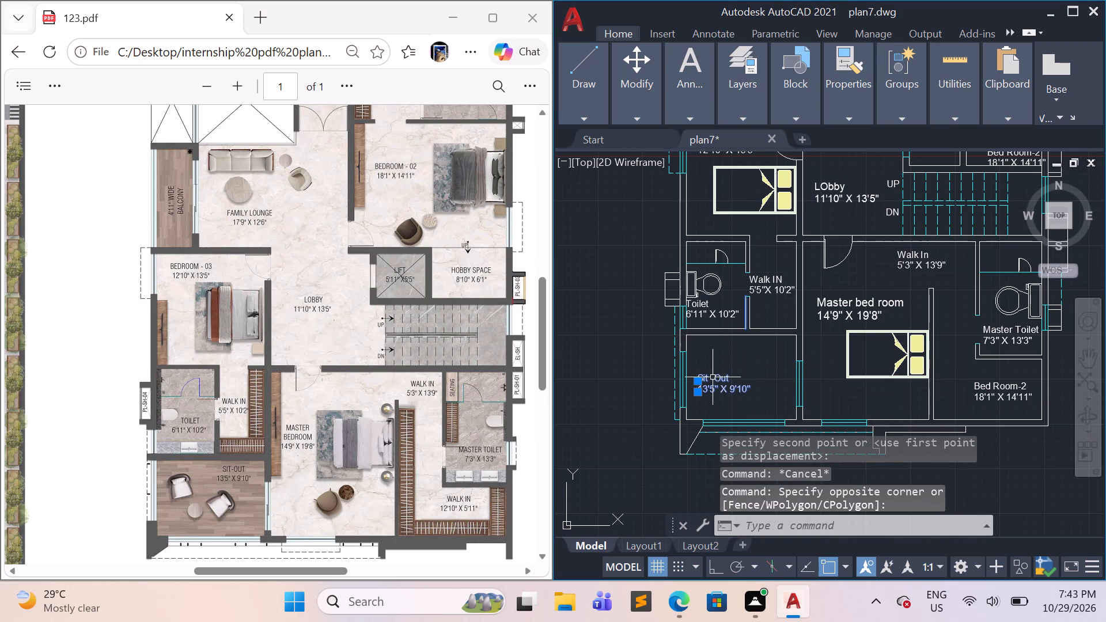
pyautogui.write('sc')
pyautogui.press('Return')
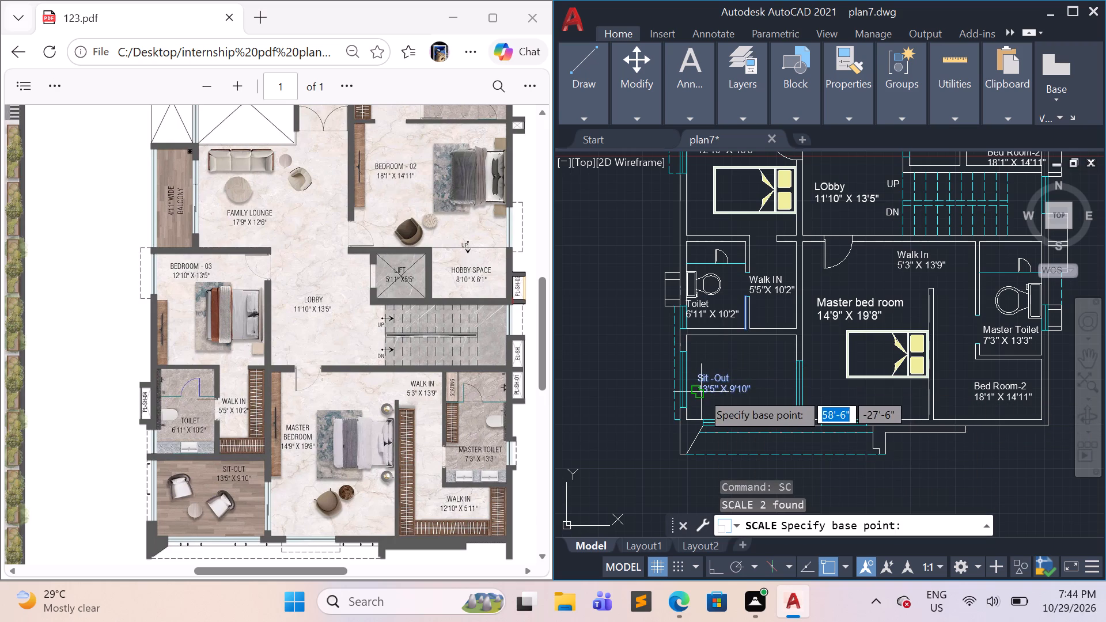
pyautogui.click(701, 392)
pyautogui.click(731, 377)
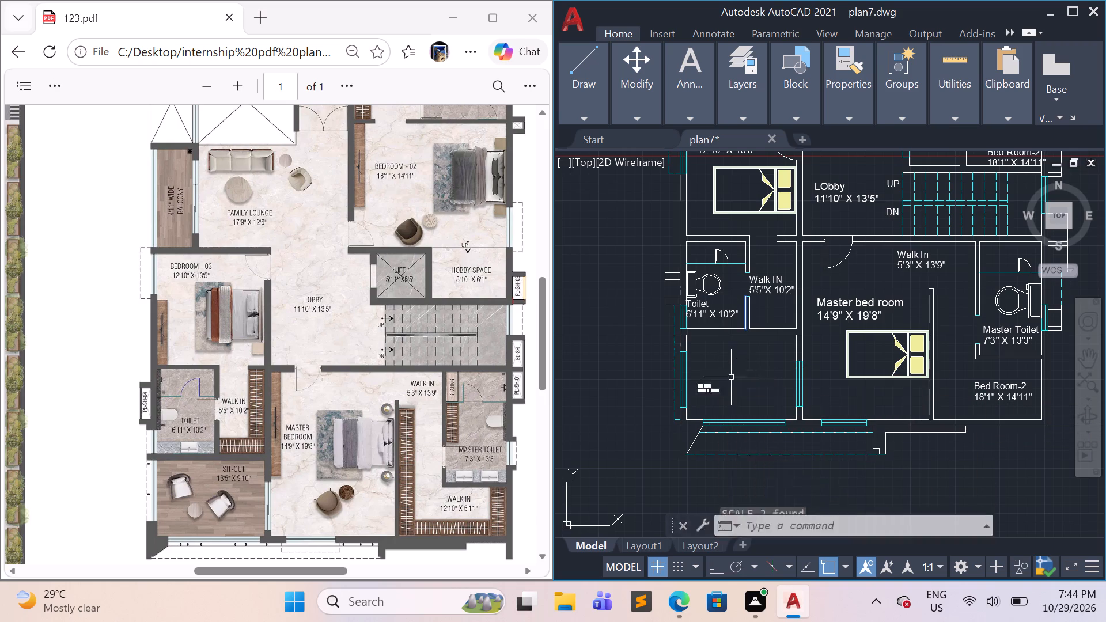
# Enlarge both lines of the Sit -Out label from a base point at its lower-left end, picking the scale factor freehand.
pyautogui.click(726, 401)
pyautogui.click(699, 378)
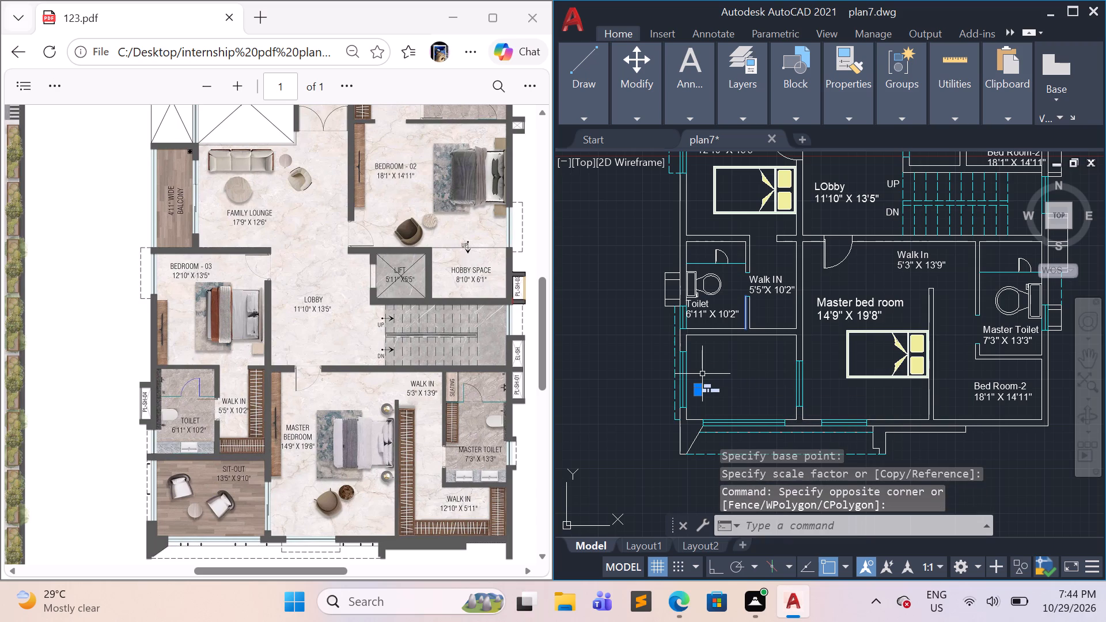
pyautogui.write('sc')
pyautogui.press('Return')
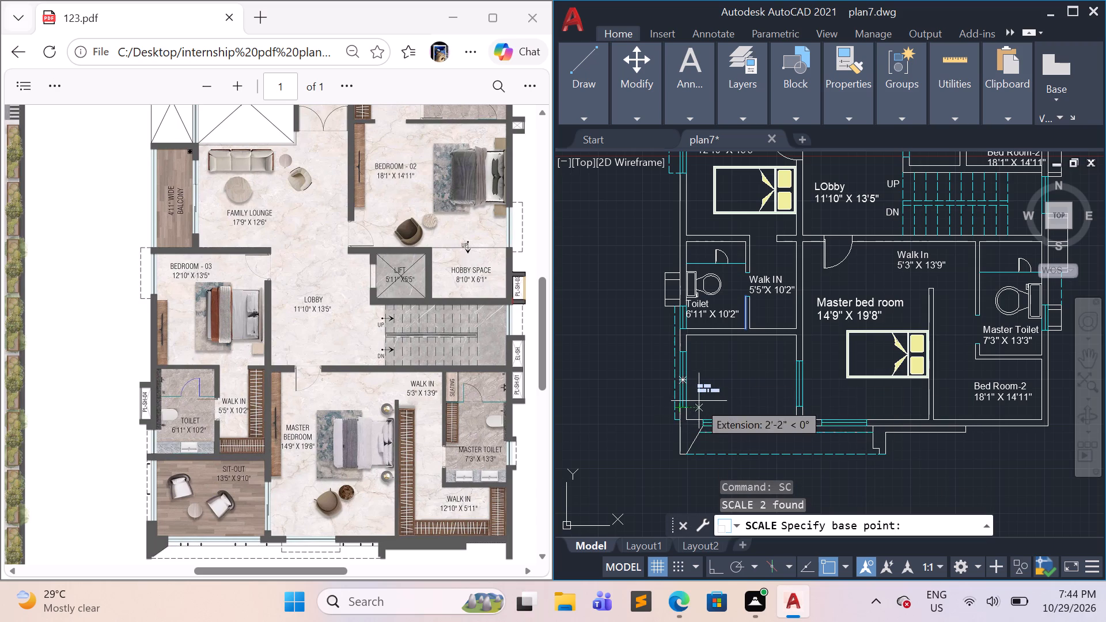
pyautogui.click(701, 400)
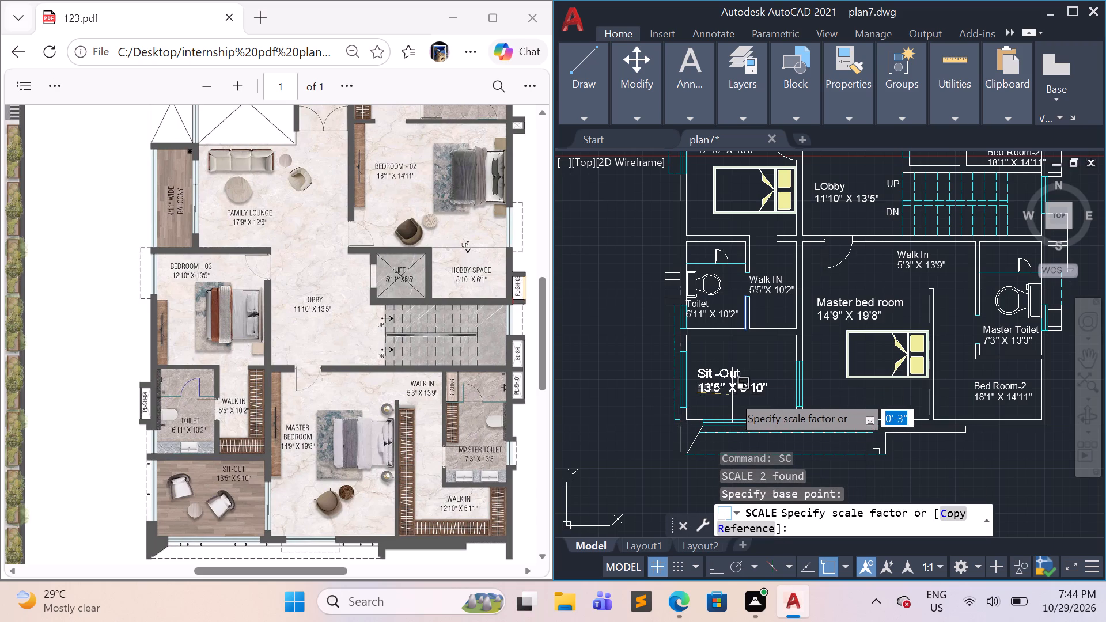
pyautogui.click(740, 401)
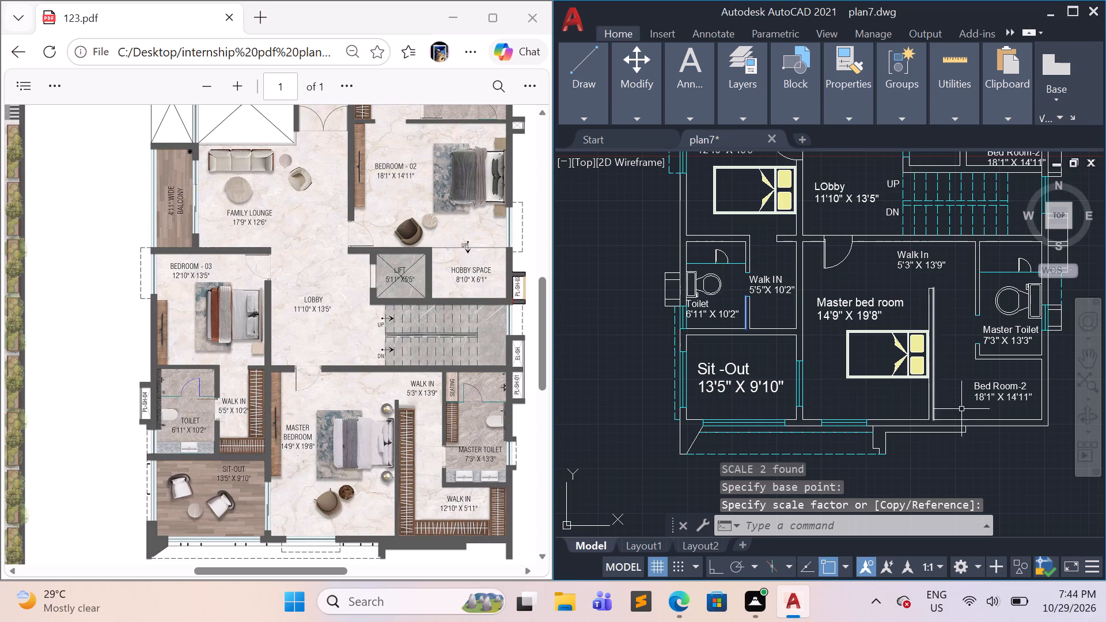
# Change the name line of the Bed Room-2 label in the room south of the Master Toilet to Walk in.
pyautogui.moveTo(969, 407); pyautogui.dragTo(828, 396, button='middle')
pyautogui.doubleClick(863, 377)
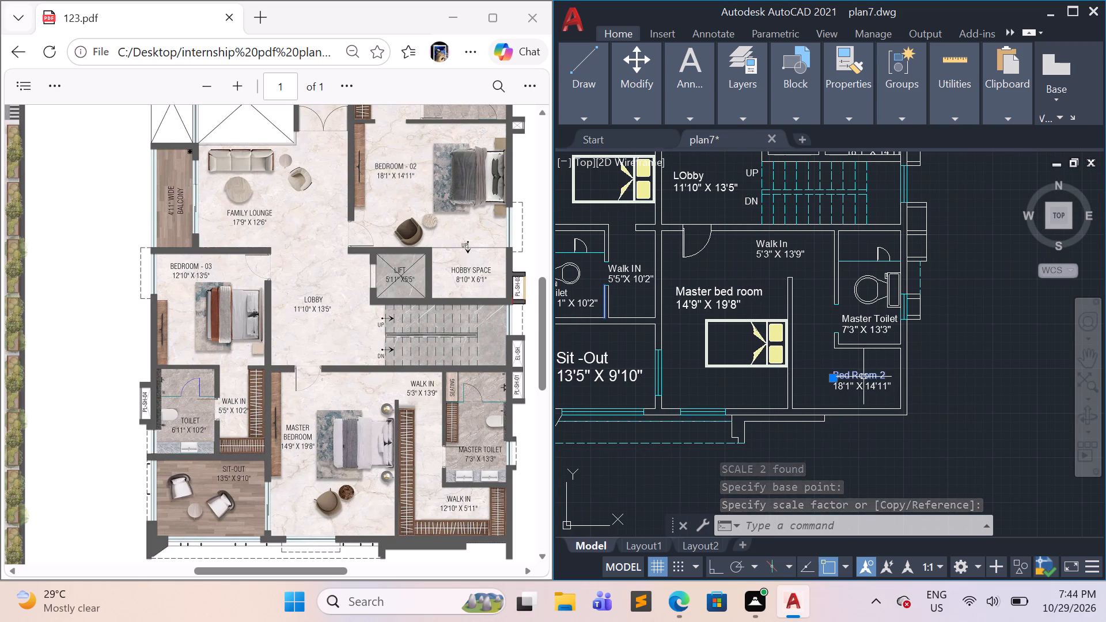
pyautogui.press('BackSpace')
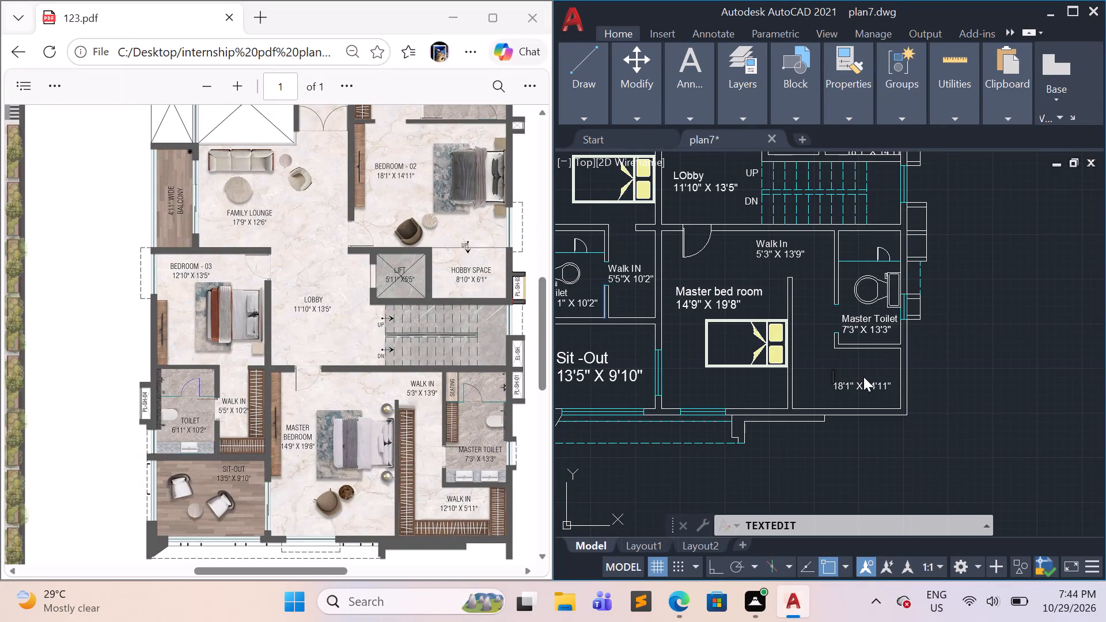
pyautogui.write('Wa')
pyautogui.write('ll')
pyautogui.press('BackSpace')
pyautogui.write('k')
pyautogui.press('space')
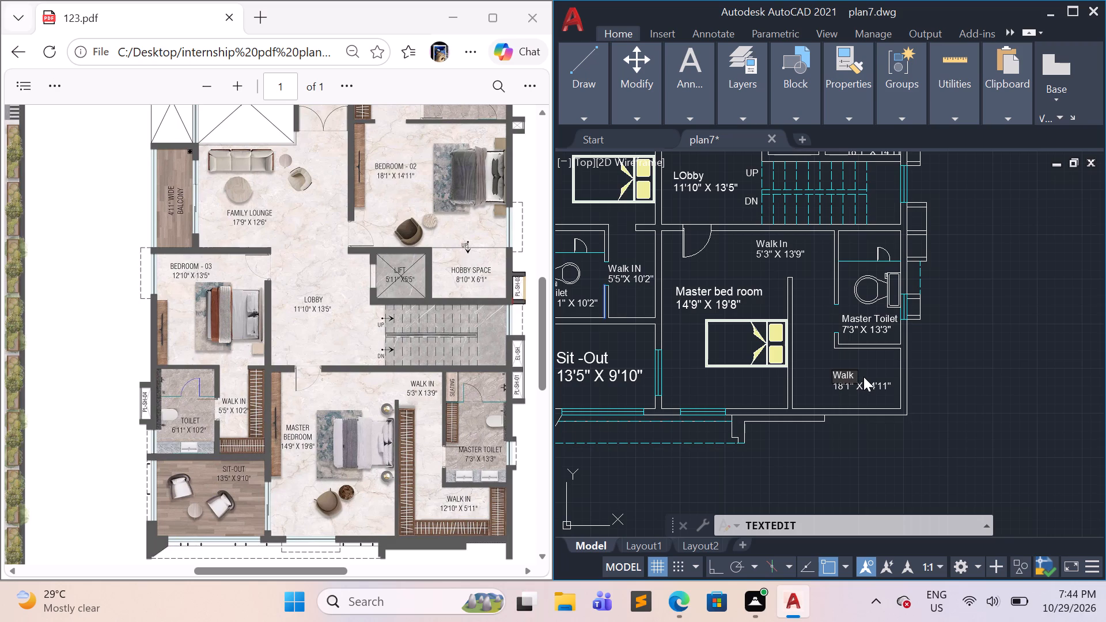
pyautogui.write('in')
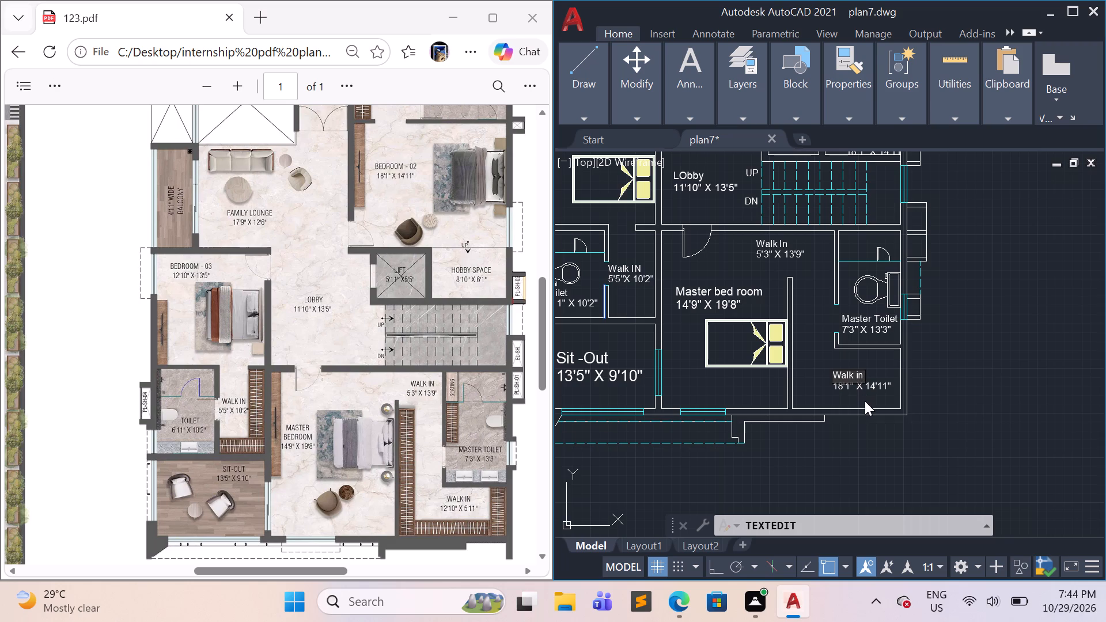
pyautogui.click(865, 401)
# Change the size line of that Walk in label to 12'10"X 5''11" and end the text edit.
pyautogui.doubleClick(850, 383)
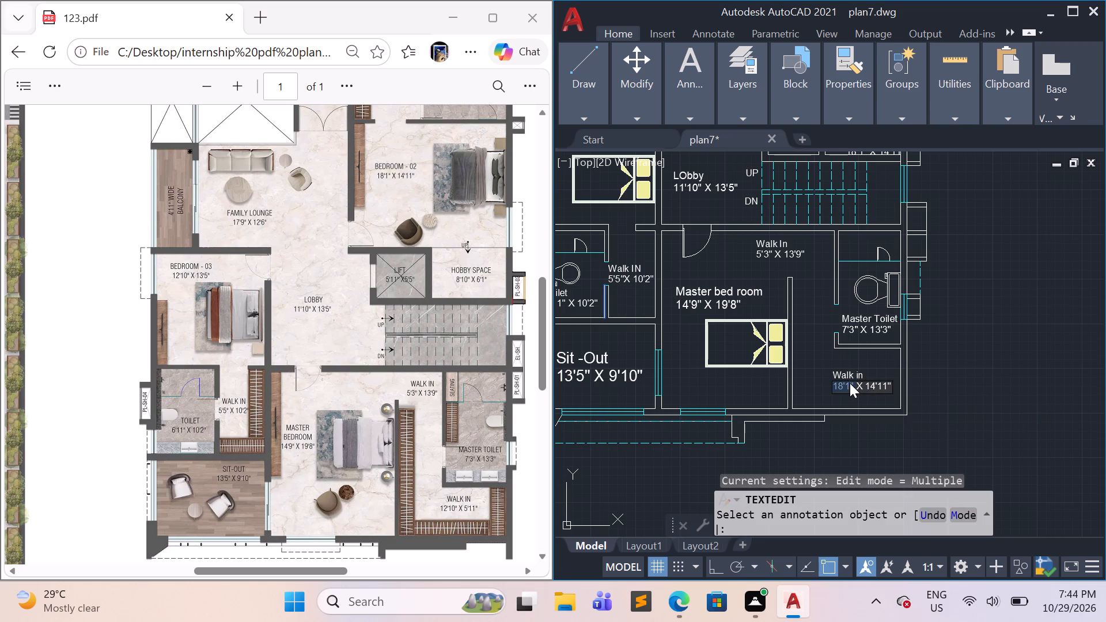
pyautogui.press('BackSpace')
pyautogui.write("12'")
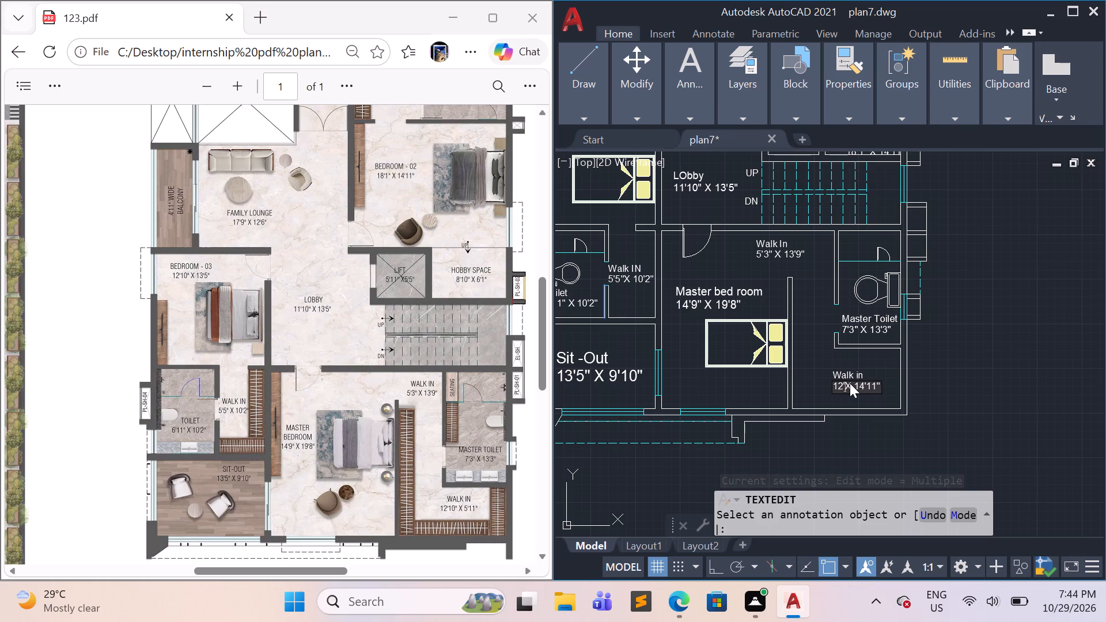
pyautogui.press('space')
pyautogui.write('10')
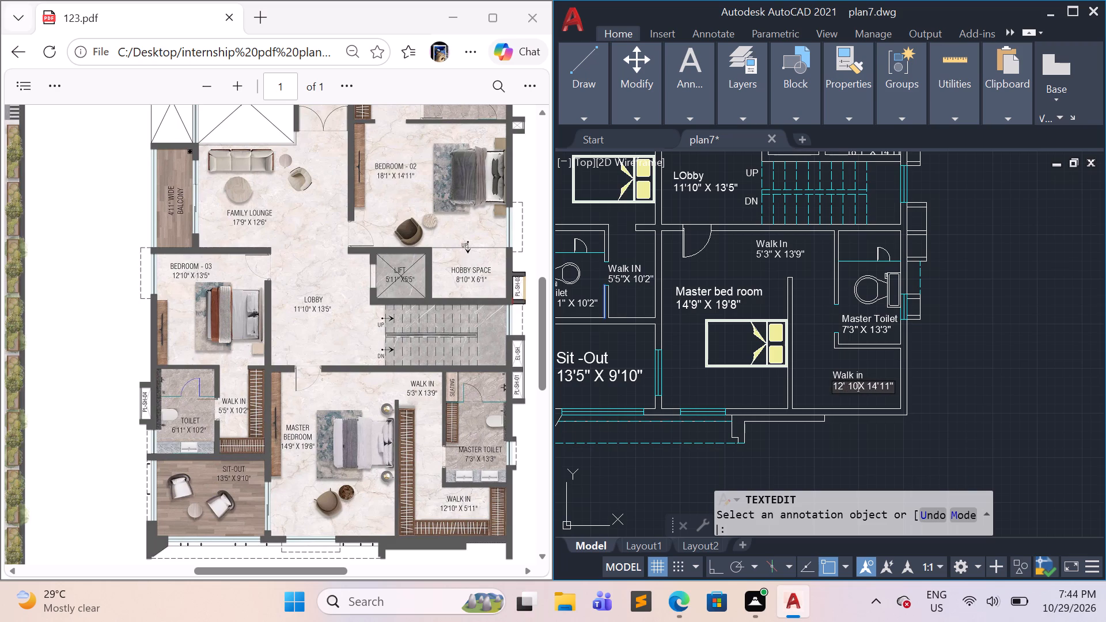
pyautogui.press('BackSpace')
pyautogui.press('BackSpace')
pyautogui.press('BackSpace')
pyautogui.write('10"')
pyautogui.press('Right')
pyautogui.press('Right')
pyautogui.press('Right')
pyautogui.press('Right')
pyautogui.press('BackSpace')
pyautogui.press('BackSpace')
pyautogui.write("5'")
pyautogui.press('Right')
pyautogui.press('Right')
pyautogui.click(929, 388)
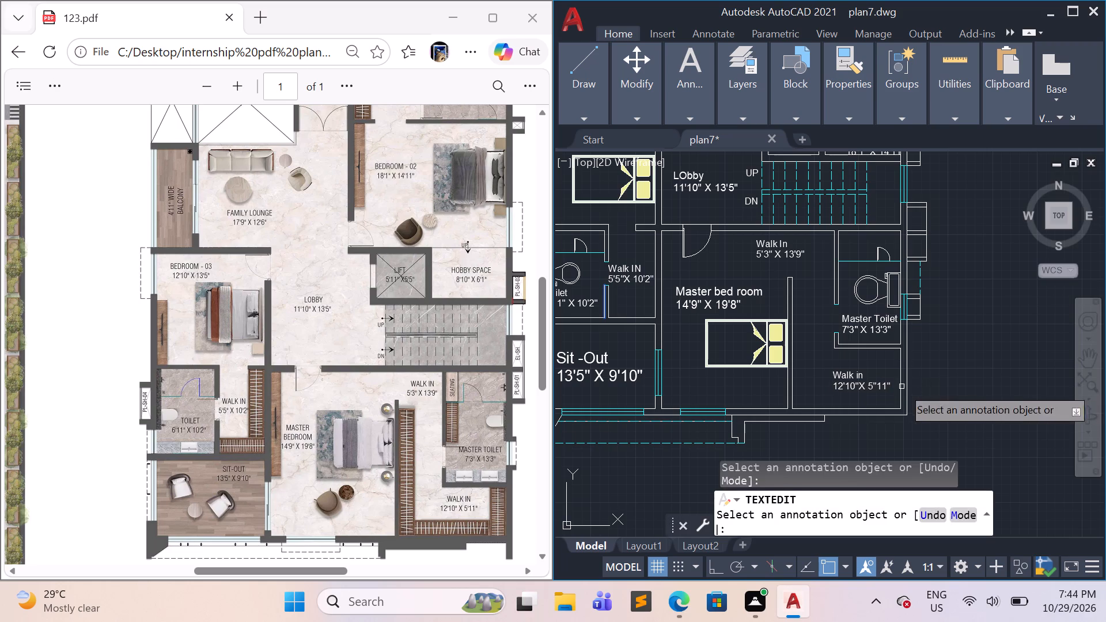
pyautogui.press('Escape')
# Move both lines of the Walk in label south of the Master Toilet a short distance west within the room.
pyautogui.click(875, 395)
pyautogui.click(803, 366)
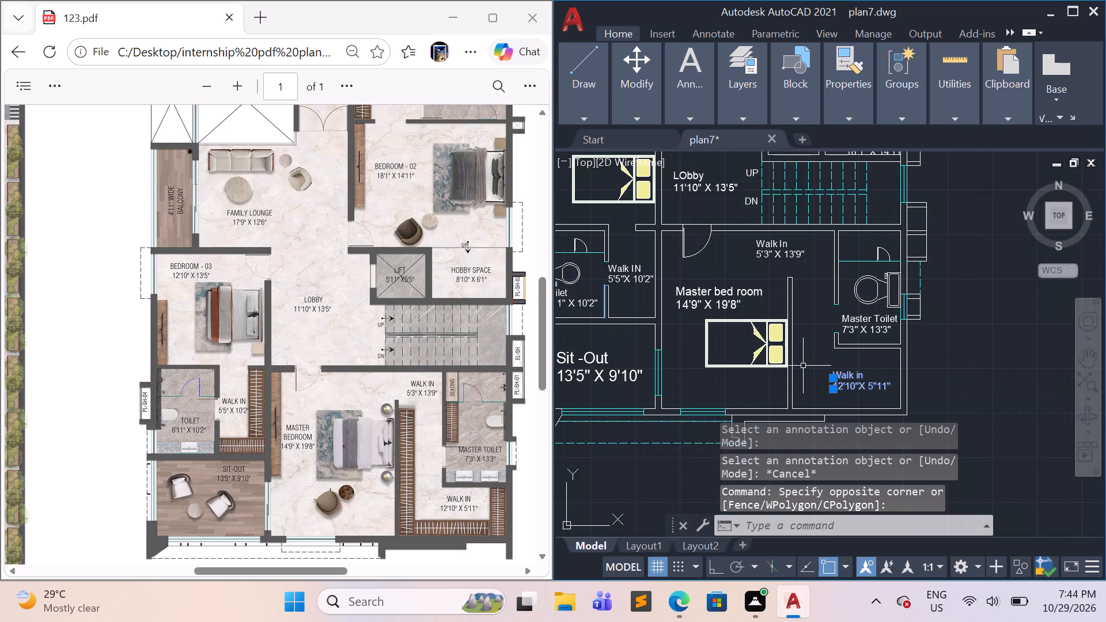
pyautogui.press(',')
pyautogui.press('BackSpace')
pyautogui.press('m')
pyautogui.press('Return')
pyautogui.click(837, 386)
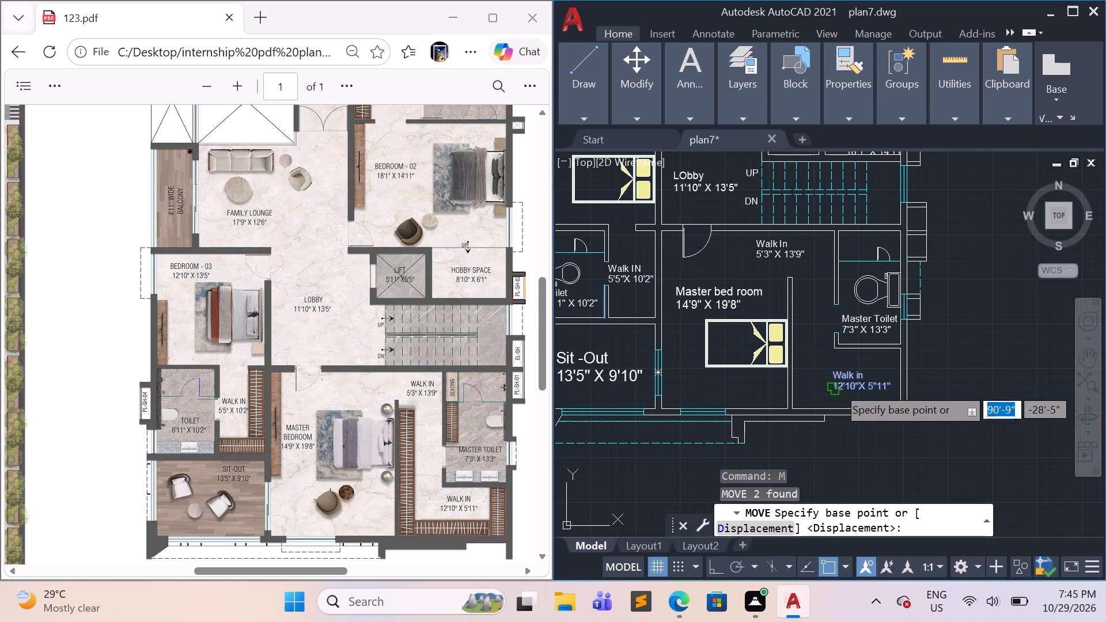
pyautogui.click(816, 393)
# Enlarge both lines of the moved Walk in label from its lower-left end, picking the scale factor freehand.
pyautogui.click(840, 399)
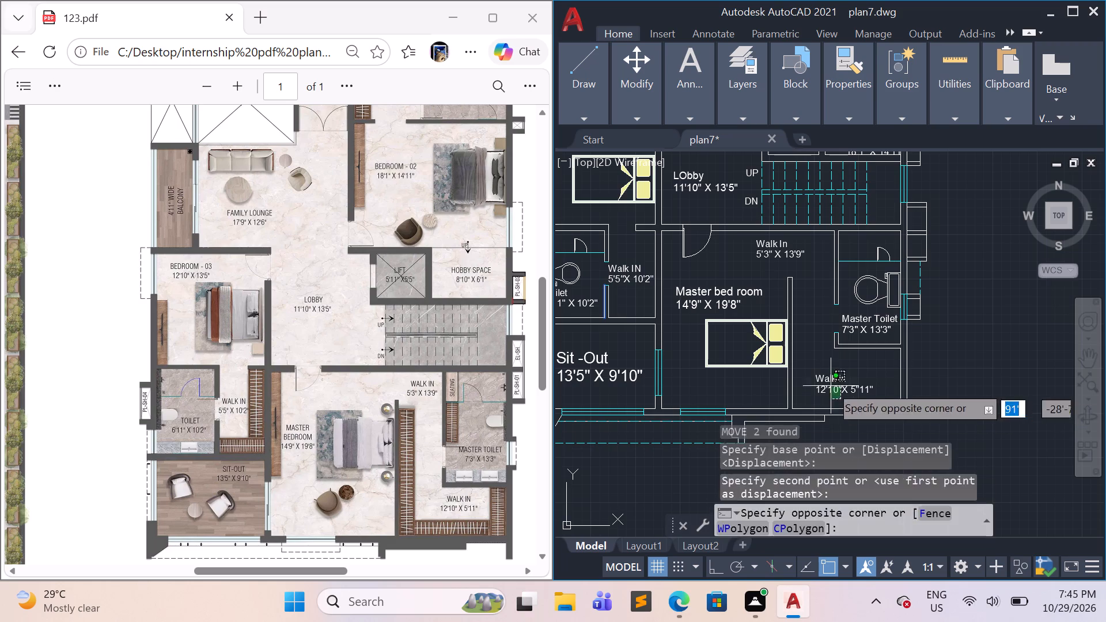
pyautogui.click(827, 382)
pyautogui.click(827, 381)
pyautogui.write('sc')
pyautogui.press('Return')
pyautogui.click(823, 393)
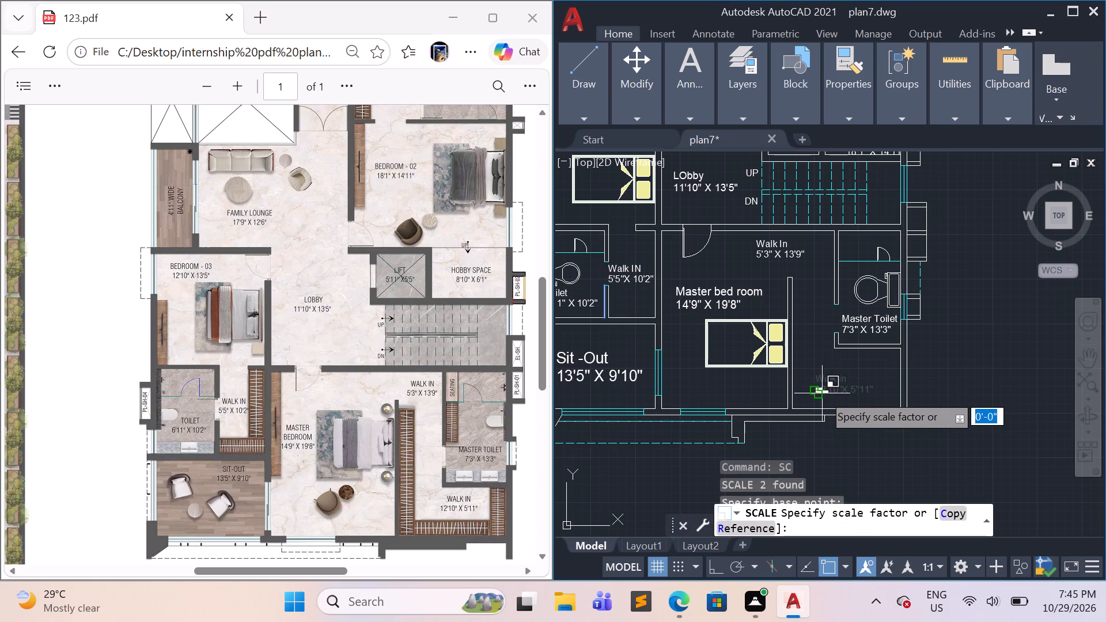
pyautogui.click(855, 393)
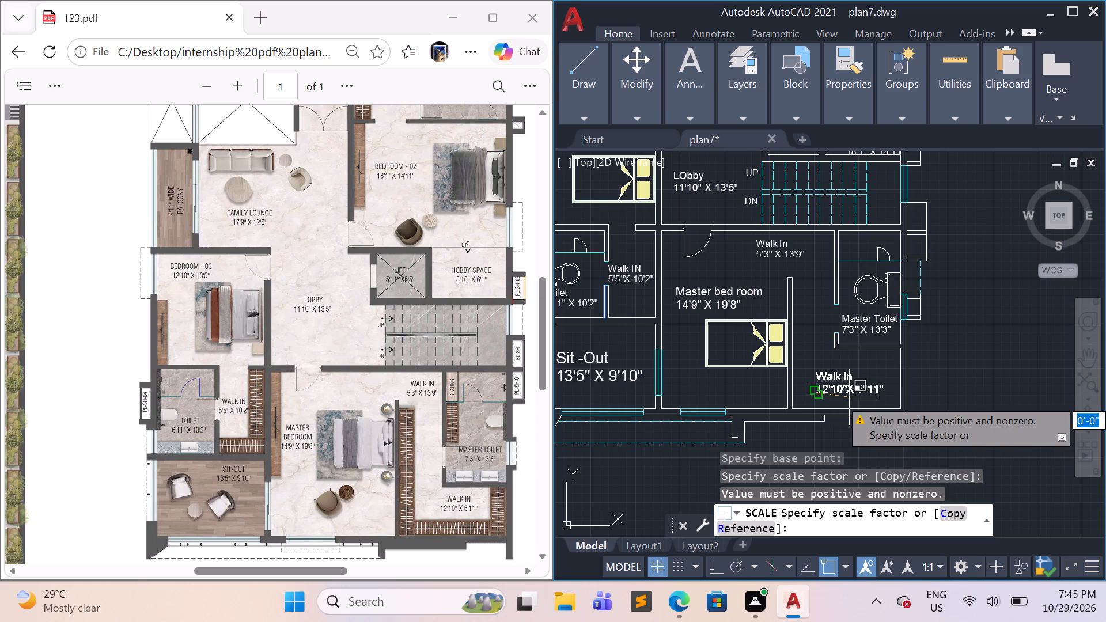
pyautogui.click(854, 399)
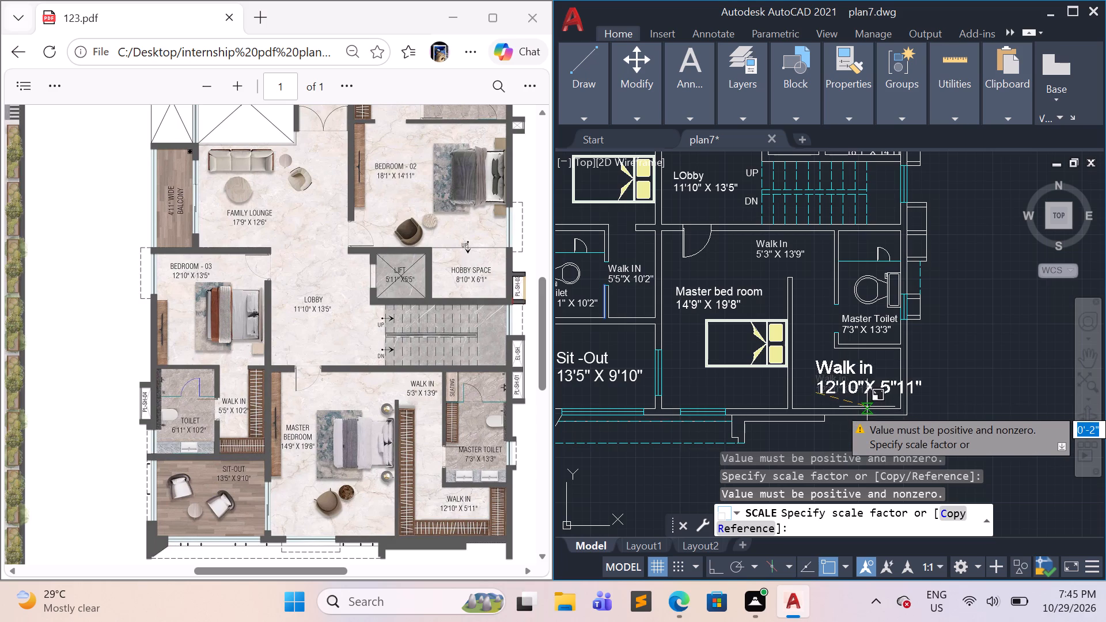
pyautogui.click(857, 401)
pyautogui.press('Escape')
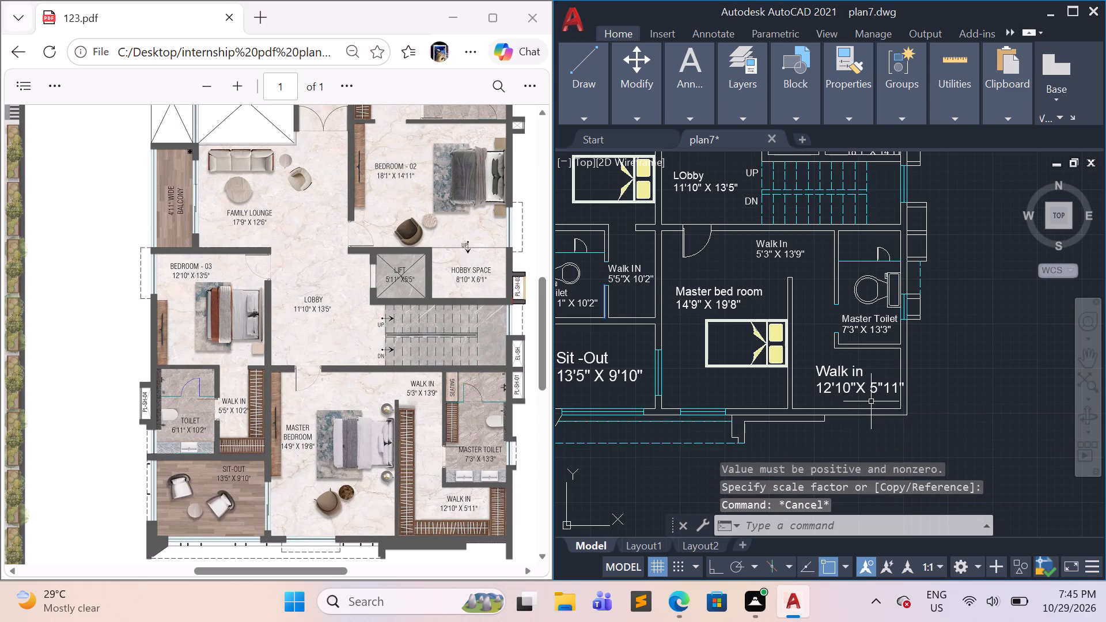
# Move both lines of the enlarged Walk in label slightly west to centre it between the room's walls.
pyautogui.click(871, 401)
pyautogui.click(833, 378)
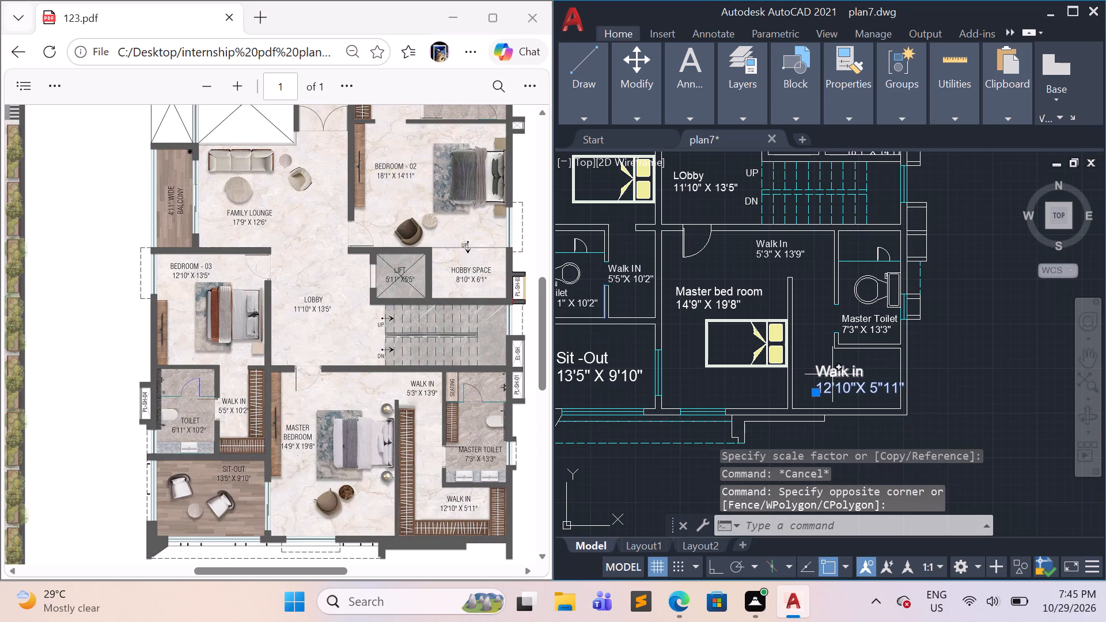
pyautogui.click(834, 373)
pyautogui.press('m')
pyautogui.press('Return')
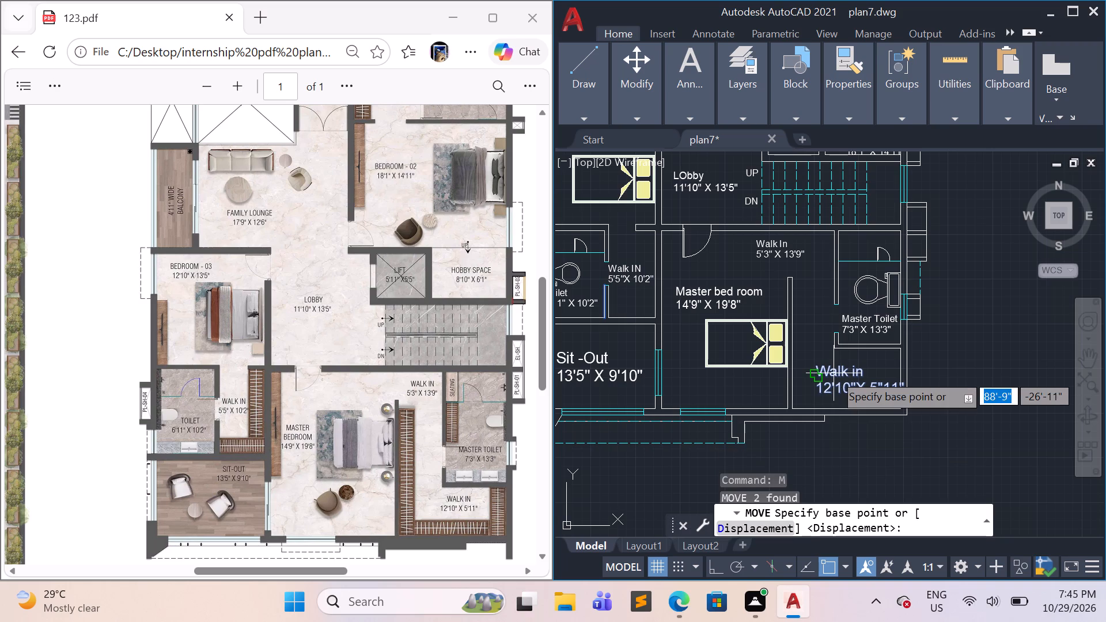
pyautogui.click(821, 394)
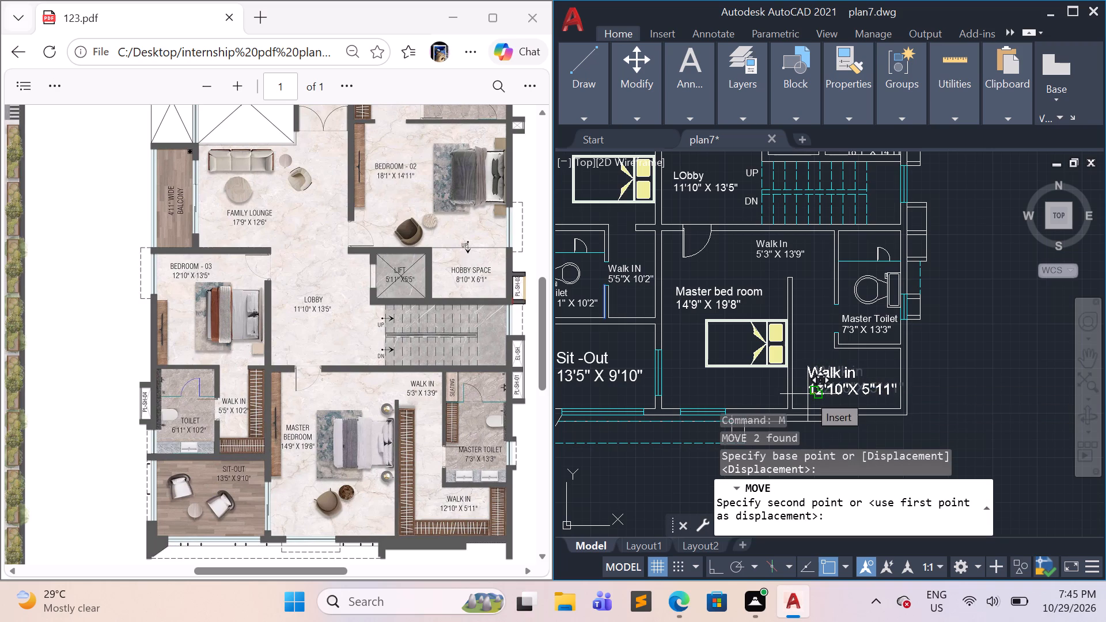
pyautogui.click(806, 394)
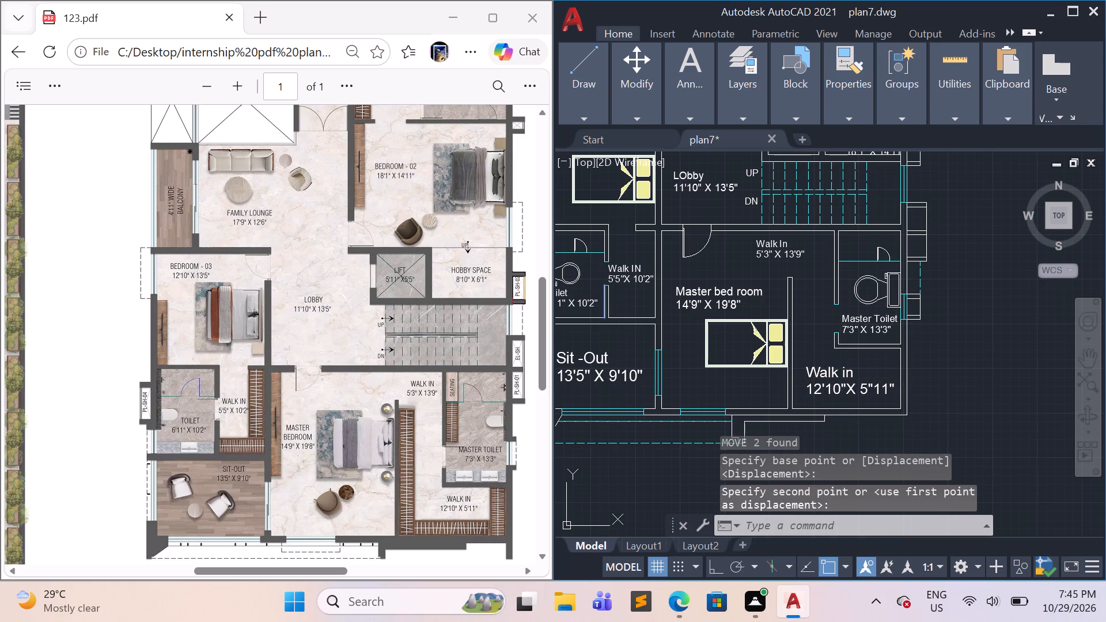
pyautogui.press('Escape')
# Select both lines of the south Walk in, Master Toilet, Master bed room and 5'3" X 13'9" Walk In labels for a shared property change.
pyautogui.scroll(-2, 933, 397)
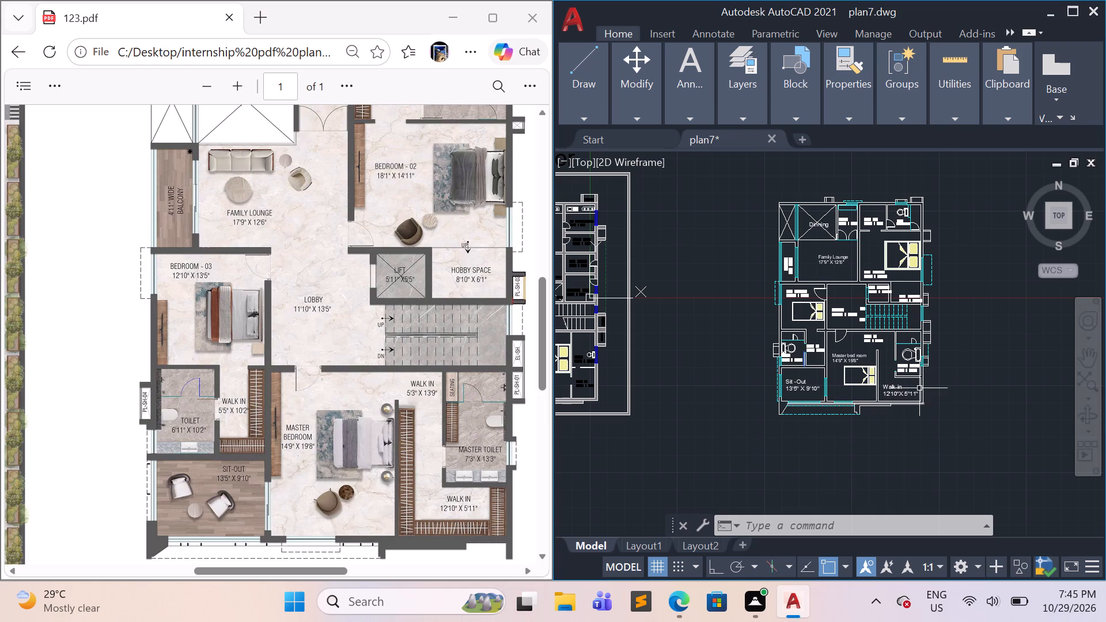
pyautogui.scroll(3, 920, 388)
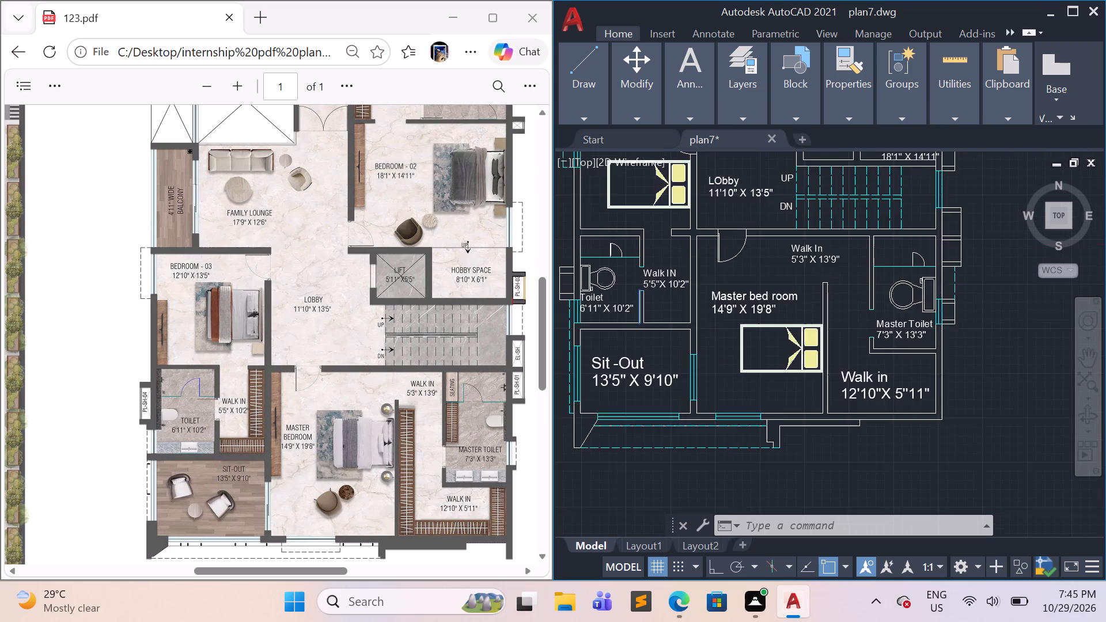
pyautogui.click(896, 406)
pyautogui.click(843, 360)
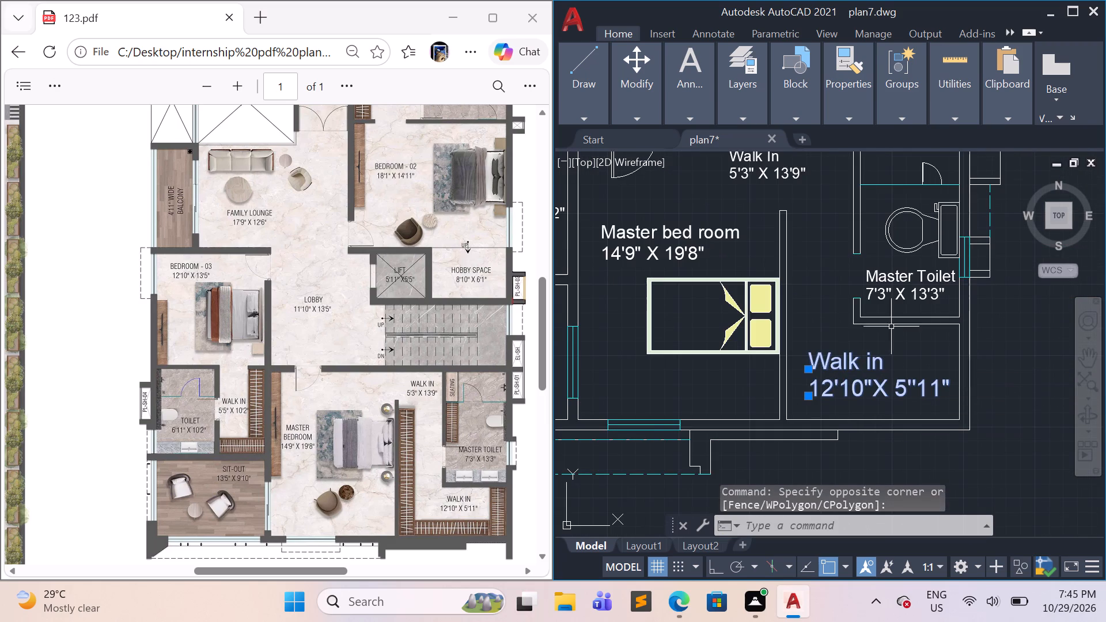
pyautogui.click(940, 308)
pyautogui.click(894, 276)
pyautogui.scroll(-1, 930, 317)
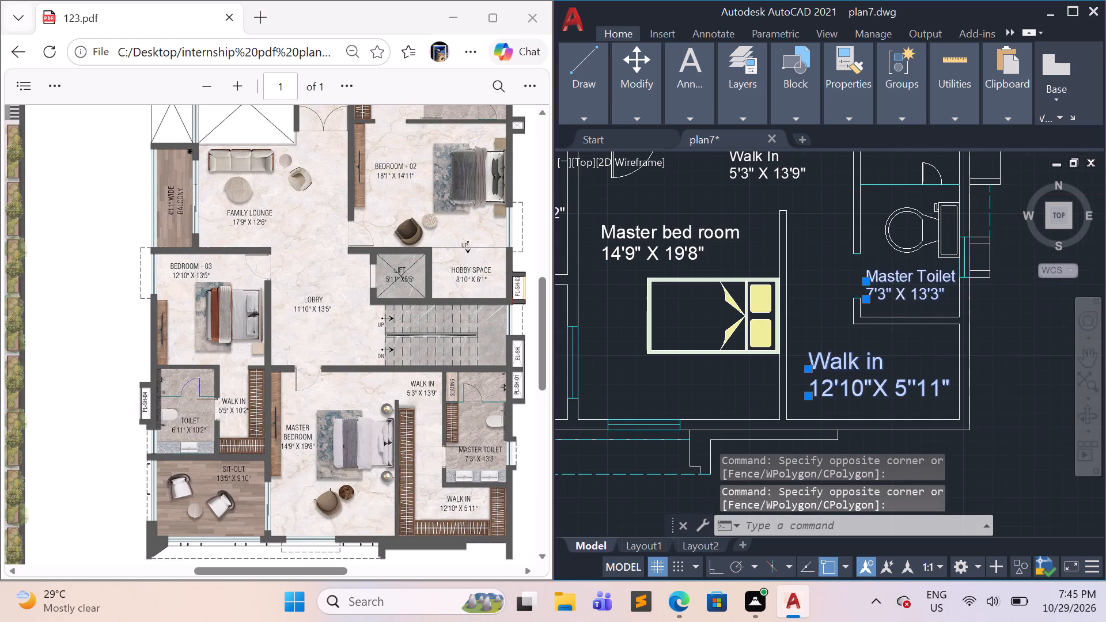
pyautogui.scroll(-1, 930, 317)
pyautogui.scroll(2, 854, 304)
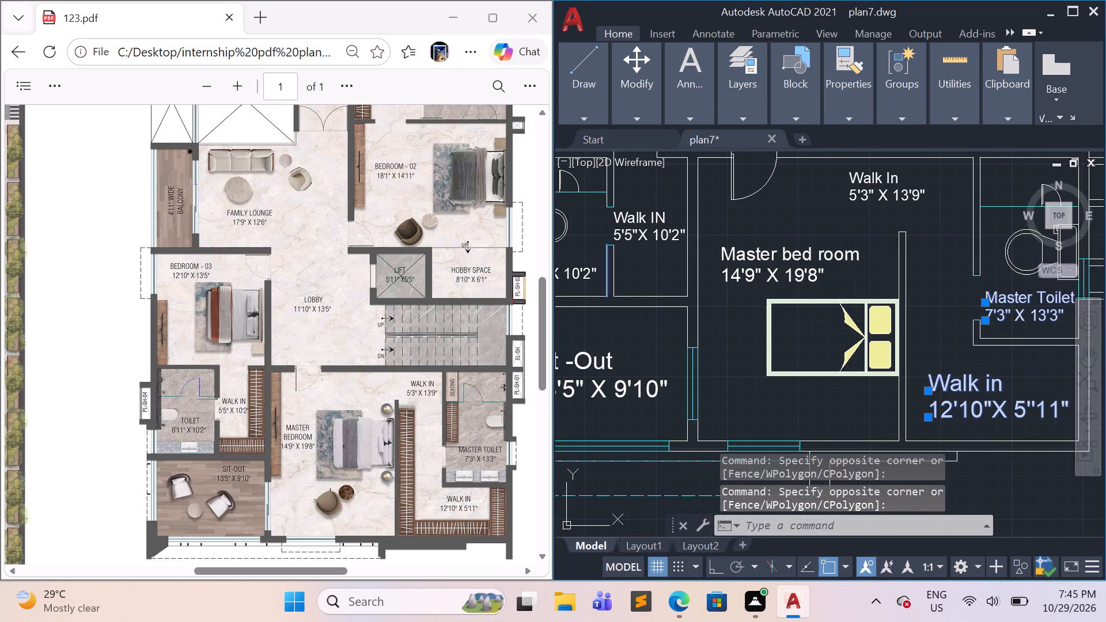
pyautogui.click(840, 292)
pyautogui.click(772, 249)
pyautogui.click(871, 220)
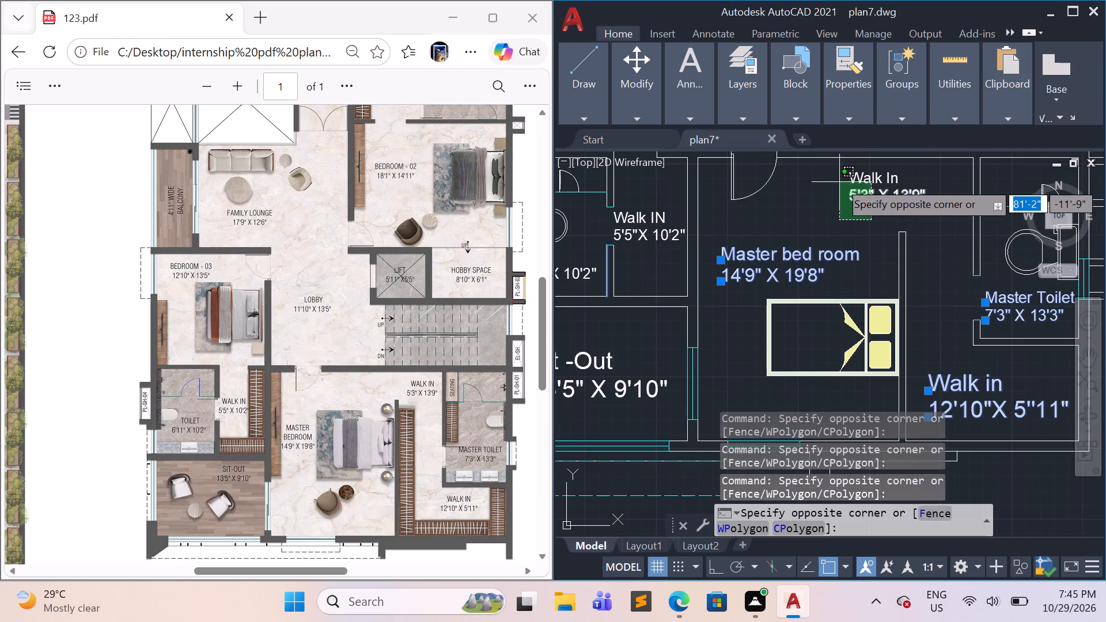
pyautogui.click(838, 176)
# Add both lines of the Sit -Out, 6'11" X 10'2" Toilet and 5'5"X 10'2" Walk IN labels to the selection.
pyautogui.scroll(-3, 884, 275)
pyautogui.scroll(3, 815, 308)
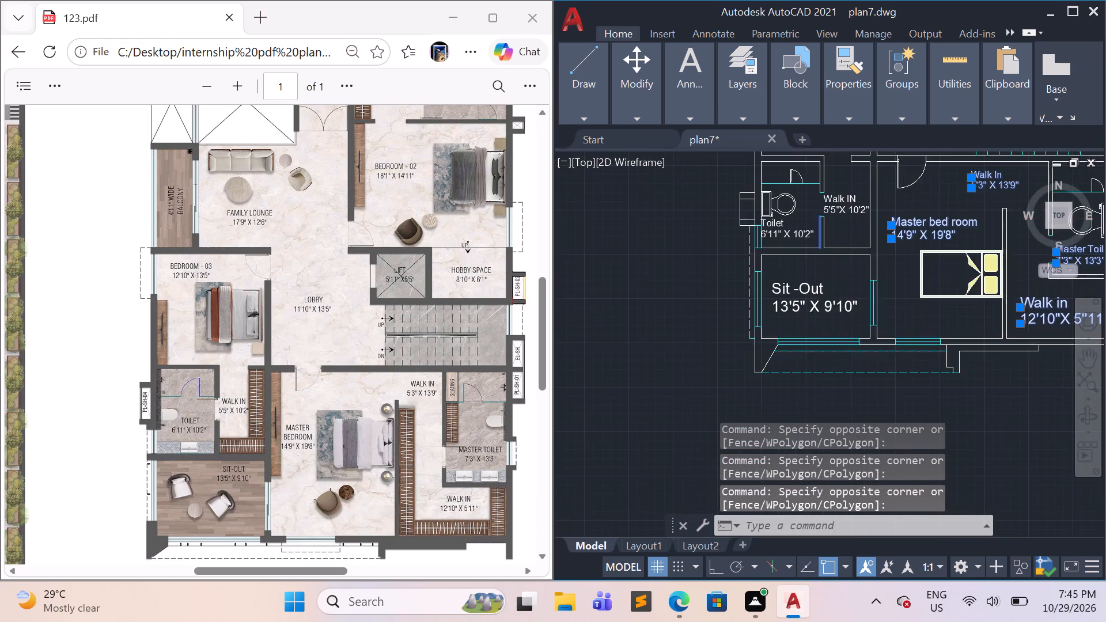
pyautogui.click(820, 328)
pyautogui.click(798, 268)
pyautogui.scroll(-3, 839, 324)
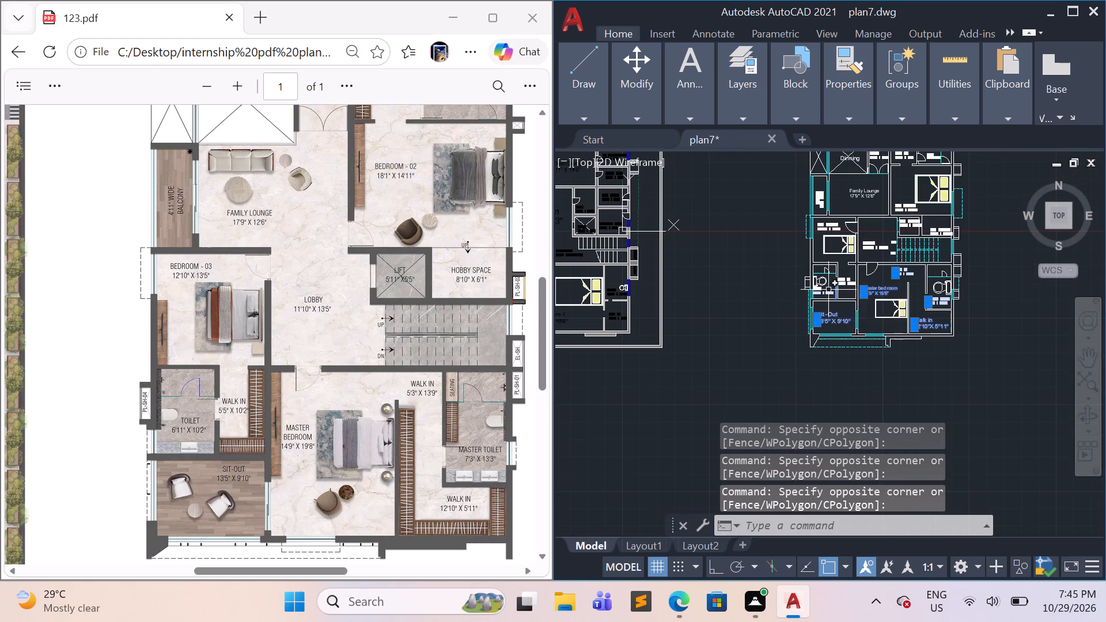
pyautogui.scroll(4, 828, 290)
pyautogui.click(824, 323)
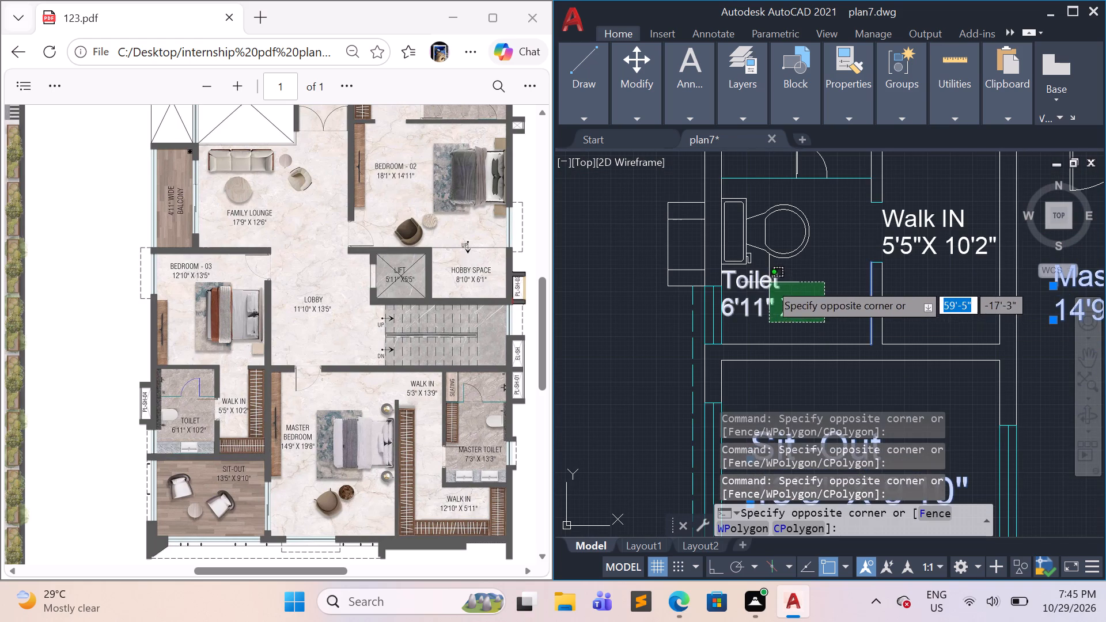
pyautogui.click(769, 282)
pyautogui.click(960, 267)
pyautogui.click(927, 218)
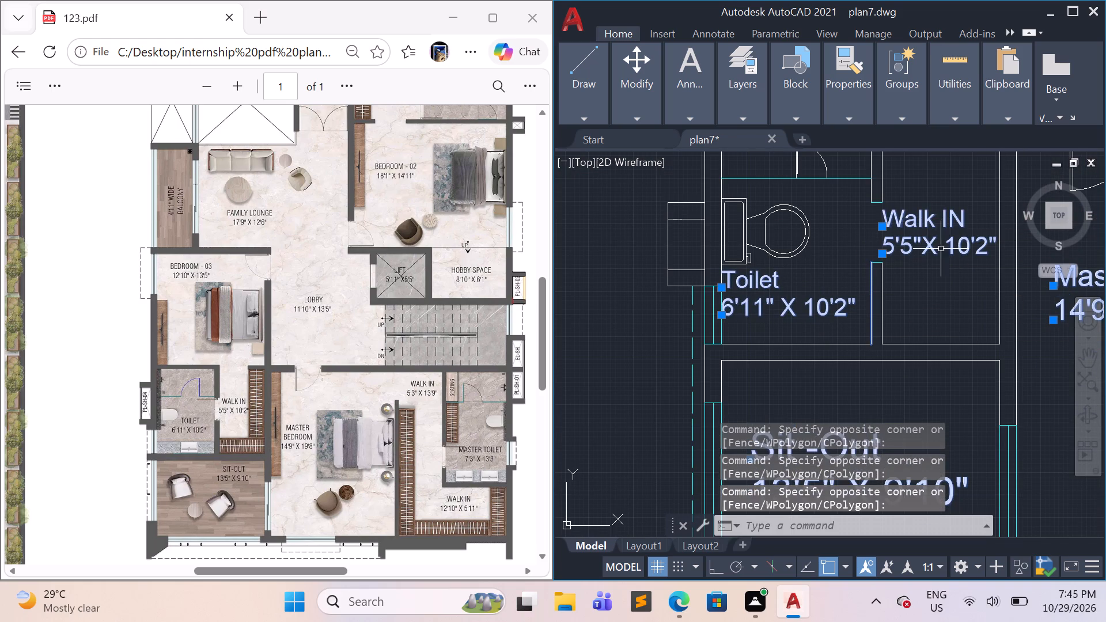
# Add the Lobby, UP, DN, Bed Room-3, Family Lounge and 4'11" wide Balcony labels to the selection.
pyautogui.scroll(-4, 935, 329)
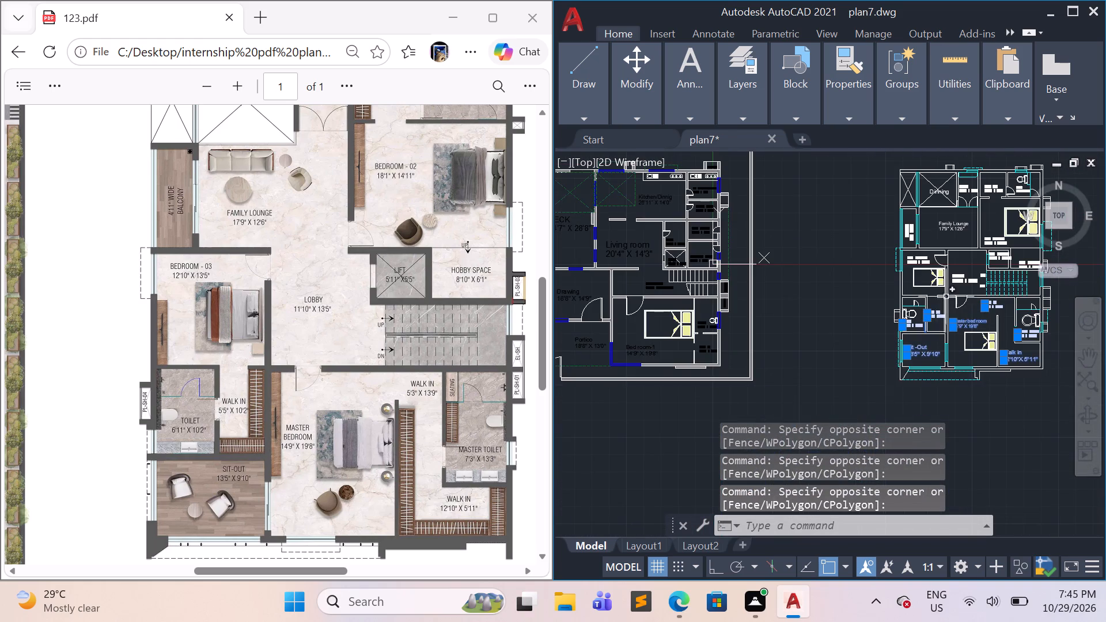
pyautogui.scroll(2, 935, 280)
pyautogui.moveTo(987, 308); pyautogui.dragTo(943, 342, button='middle')
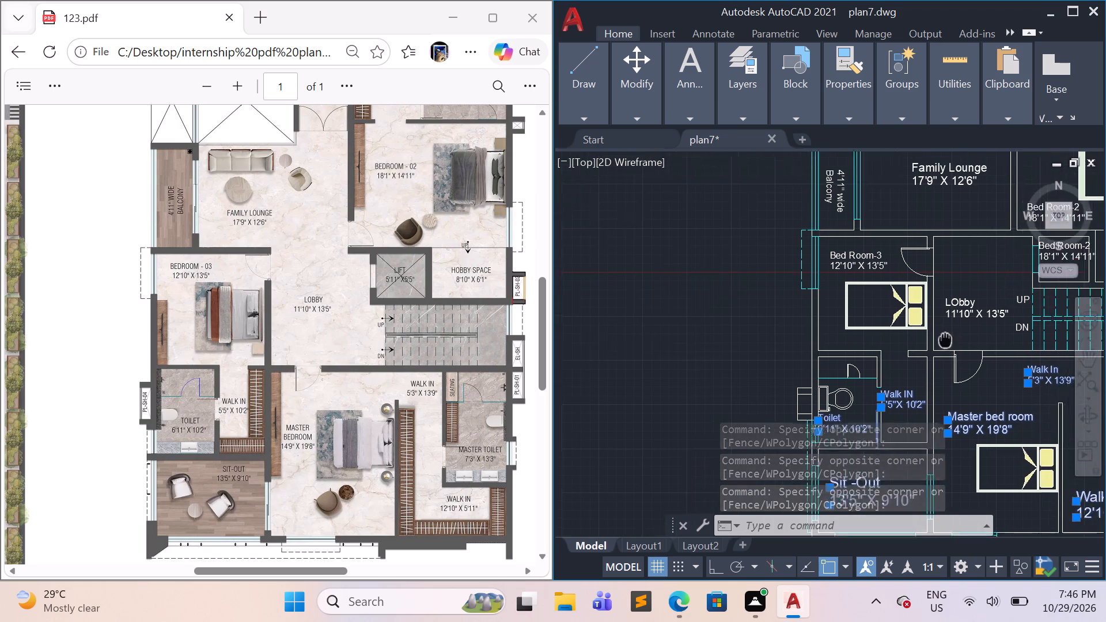
pyautogui.moveTo(943, 342); pyautogui.dragTo(917, 352, button='middle')
pyautogui.click(953, 348)
pyautogui.click(905, 303)
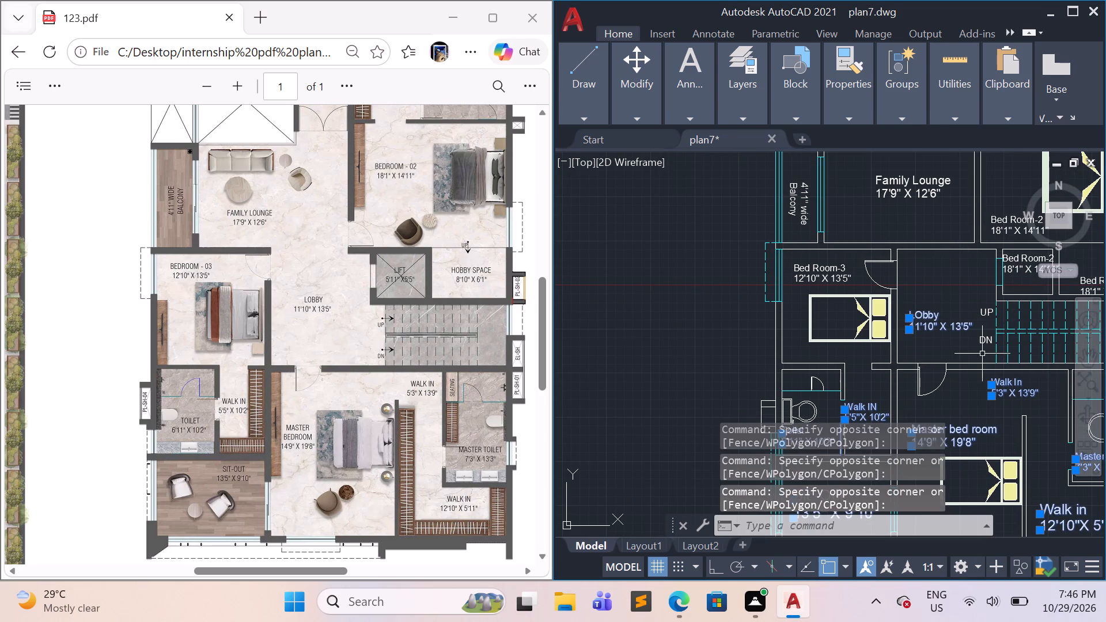
pyautogui.click(985, 351)
pyautogui.click(983, 303)
pyautogui.click(851, 289)
pyautogui.click(821, 269)
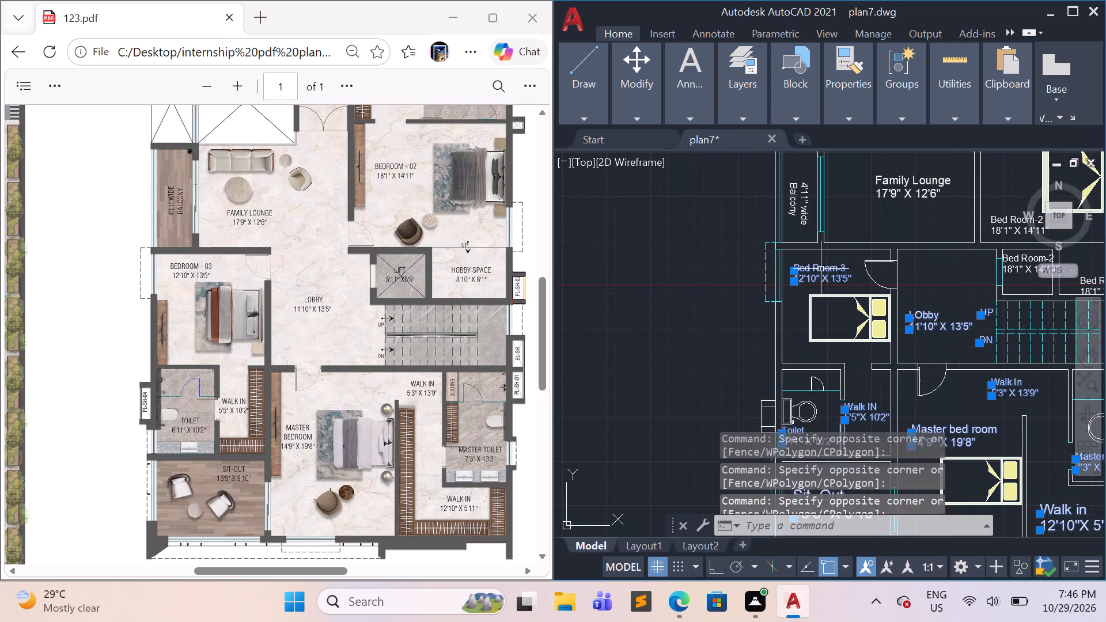
pyautogui.click(928, 226)
pyautogui.click(880, 180)
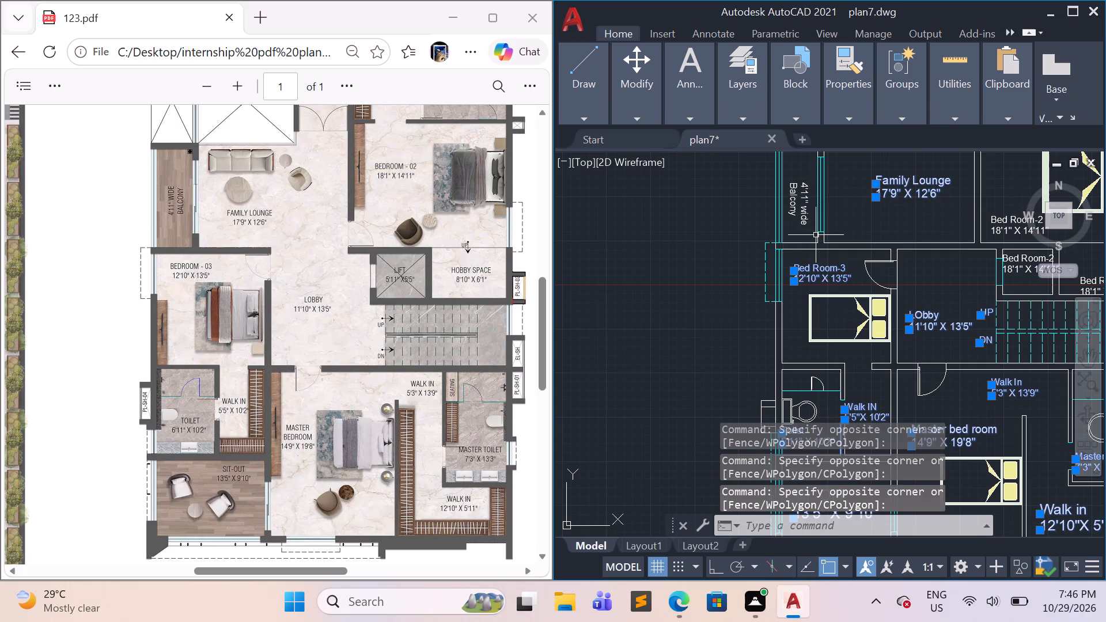
pyautogui.click(806, 228)
pyautogui.click(791, 204)
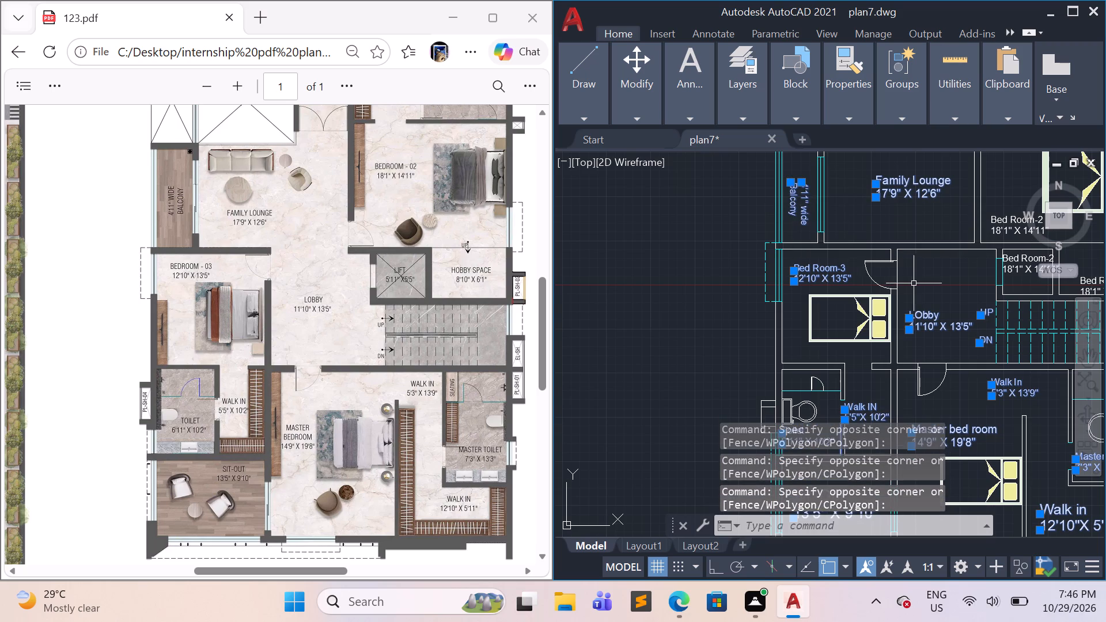
# Add both lines of all three Bed Room-2 labels, including the copies in the lift and hobby space, to the selection.
pyautogui.scroll(-3, 927, 294)
pyautogui.scroll(4, 968, 297)
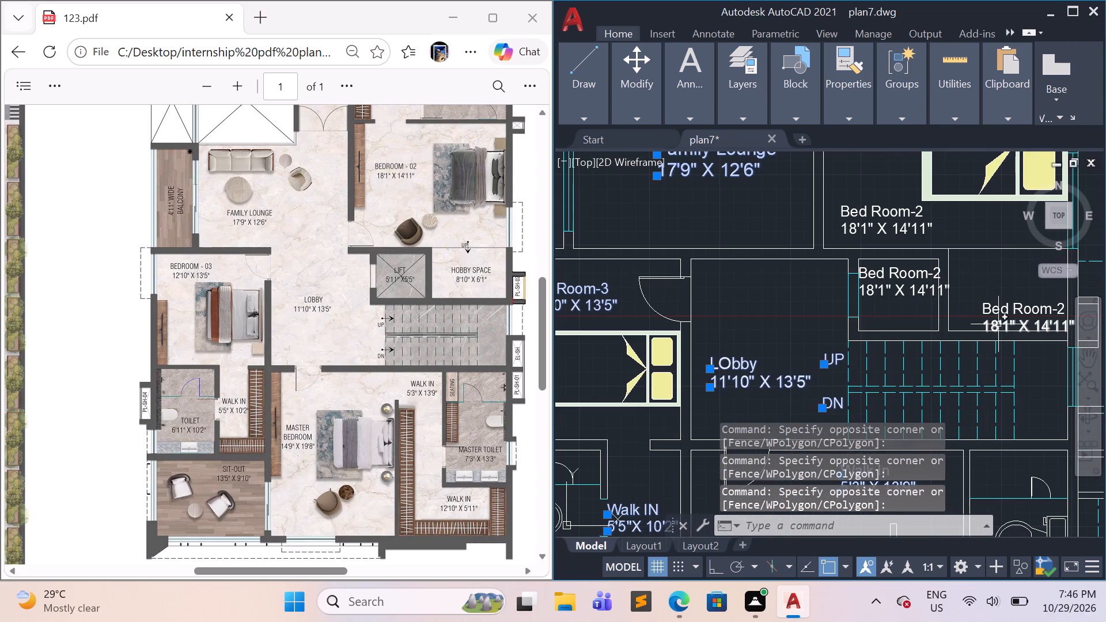
pyautogui.click(1020, 324)
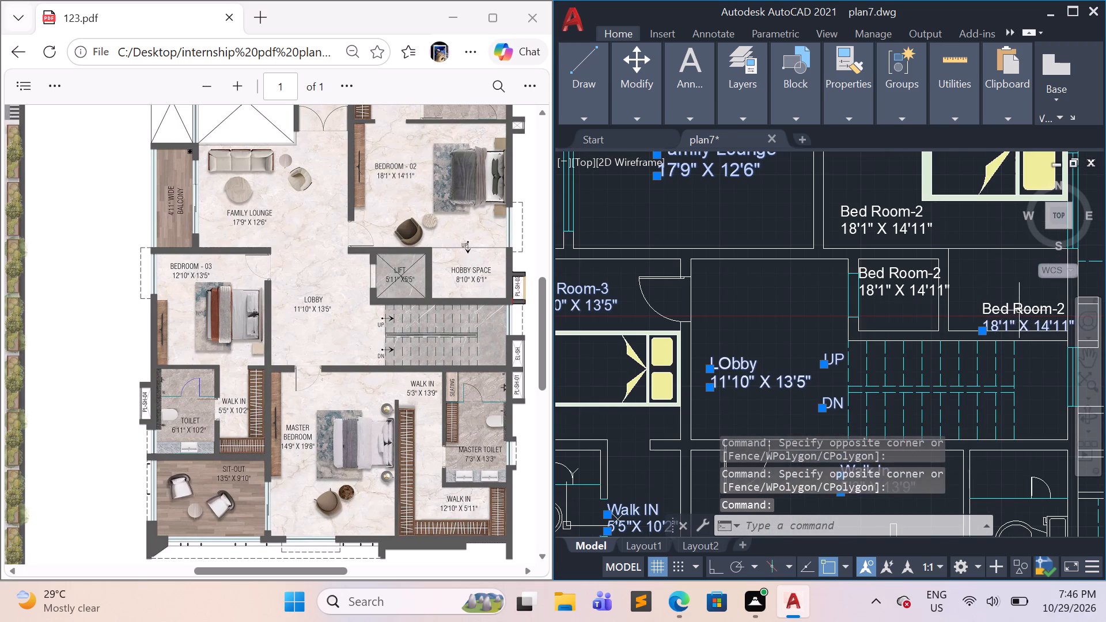
pyautogui.click(1016, 304)
pyautogui.click(918, 305)
pyautogui.click(893, 275)
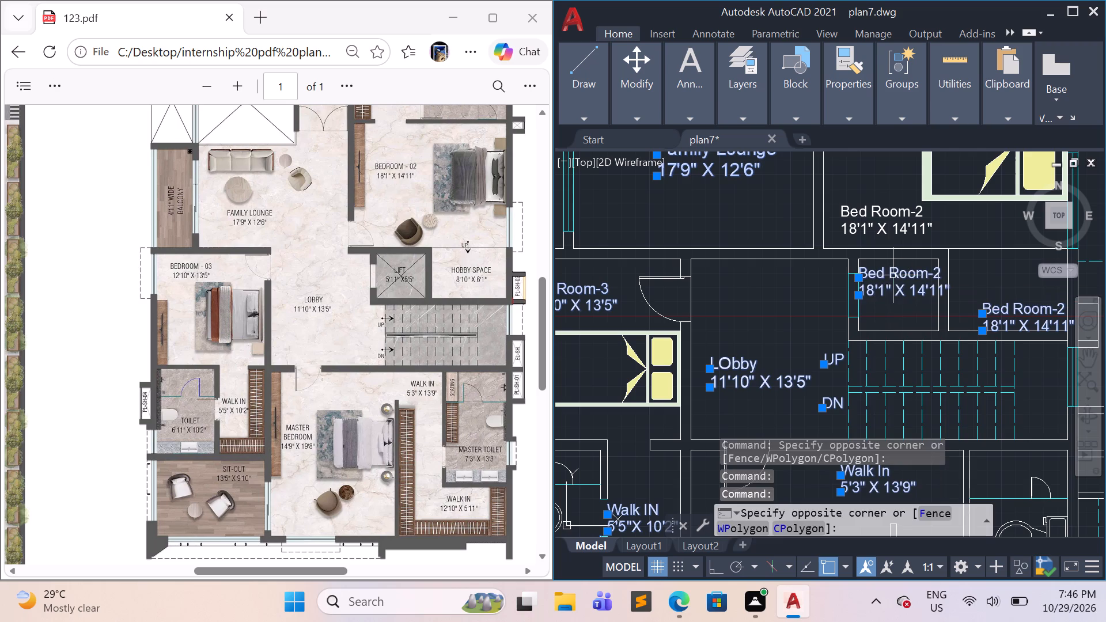
pyautogui.click(933, 240)
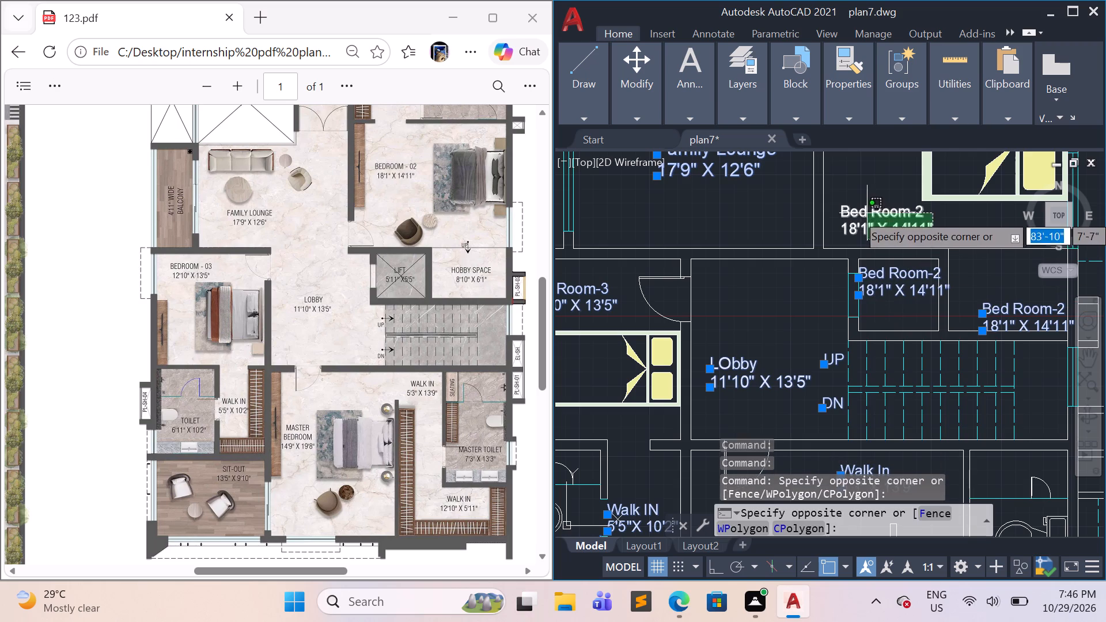
pyautogui.click(867, 213)
# Add both lines of the north Toilet (9'10" X 7'5") and Walk -In (7'10" X 7'5") labels to the selection.
pyautogui.scroll(-3, 899, 259)
pyautogui.scroll(3, 901, 204)
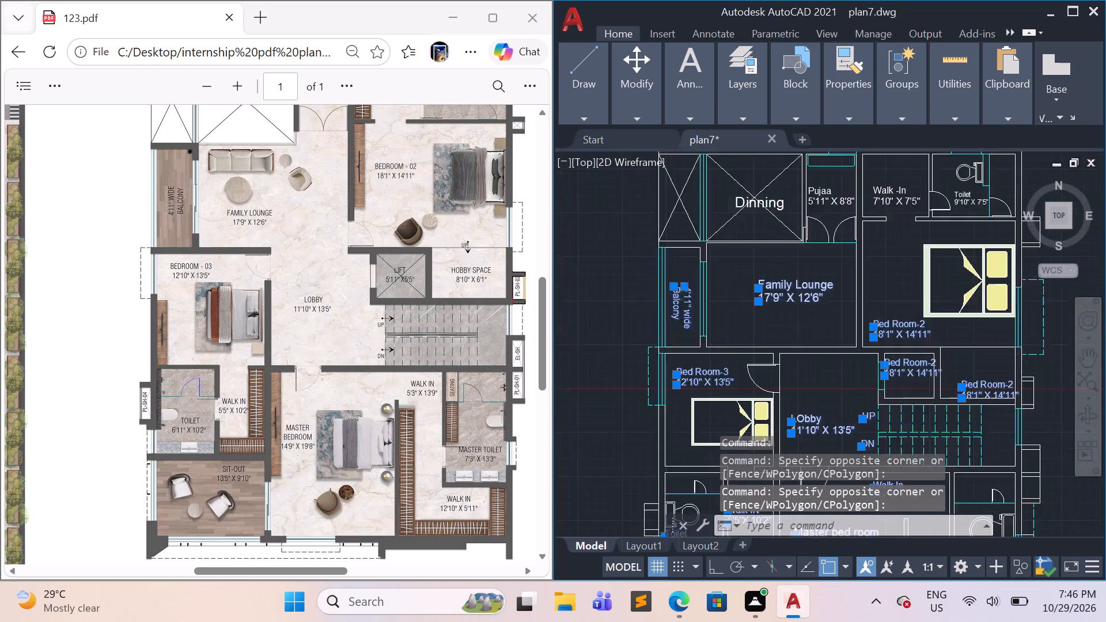
pyautogui.scroll(-1, 935, 272)
pyautogui.moveTo(900, 294); pyautogui.dragTo(858, 408, button='middle')
pyautogui.scroll(2, 946, 350)
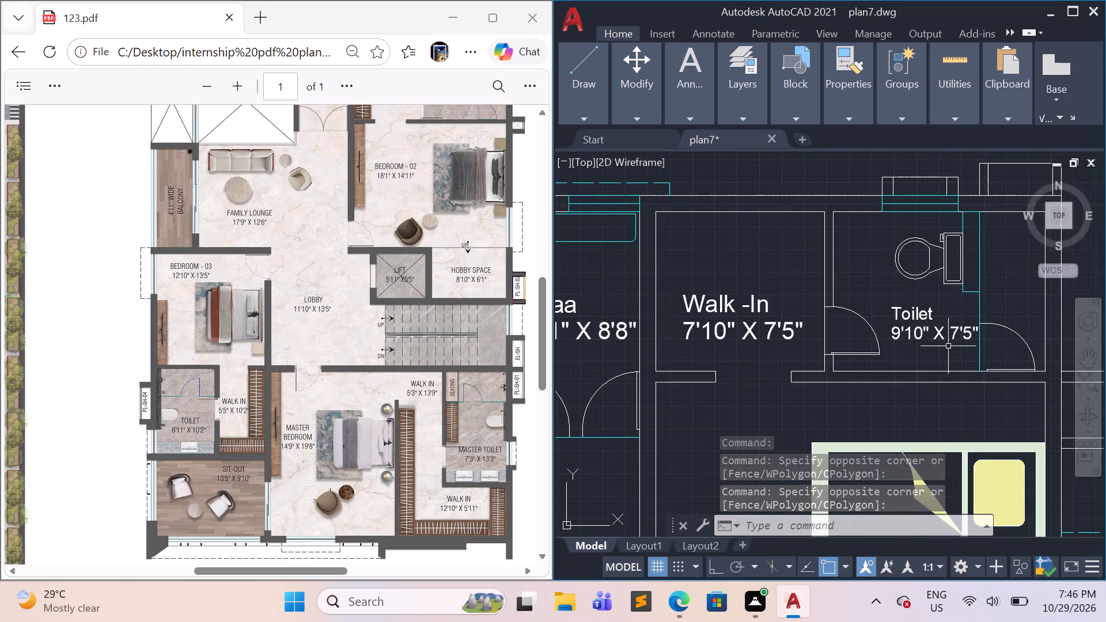
pyautogui.scroll(1, 948, 346)
pyautogui.click(948, 352)
pyautogui.click(889, 291)
pyautogui.scroll(-3, 901, 335)
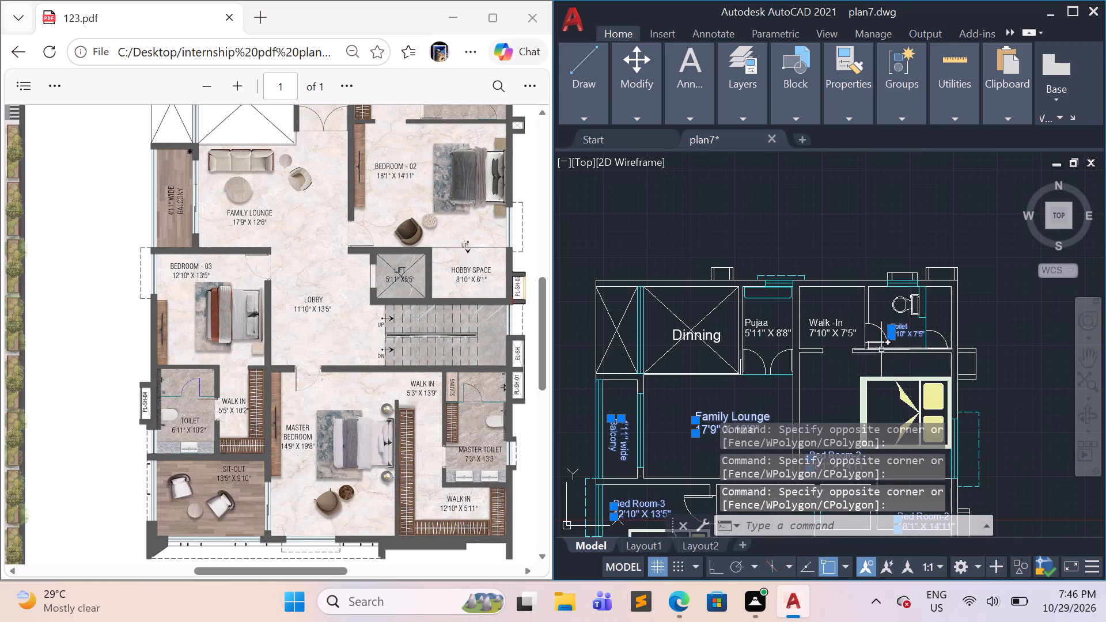
pyautogui.click(848, 339)
pyautogui.click(825, 311)
pyautogui.click(828, 321)
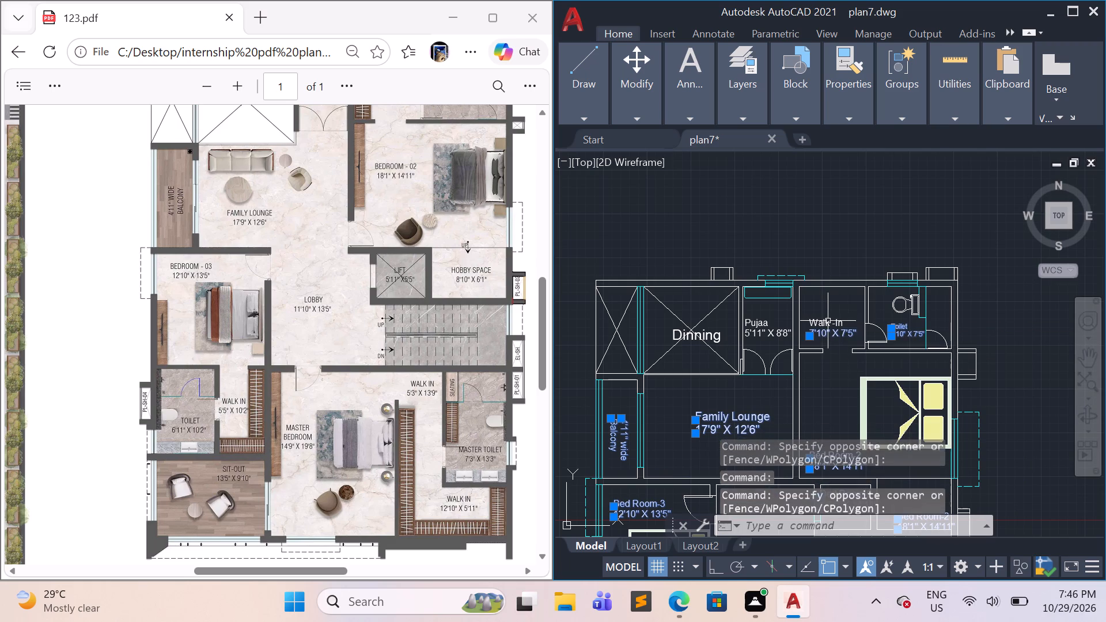
pyautogui.click(828, 323)
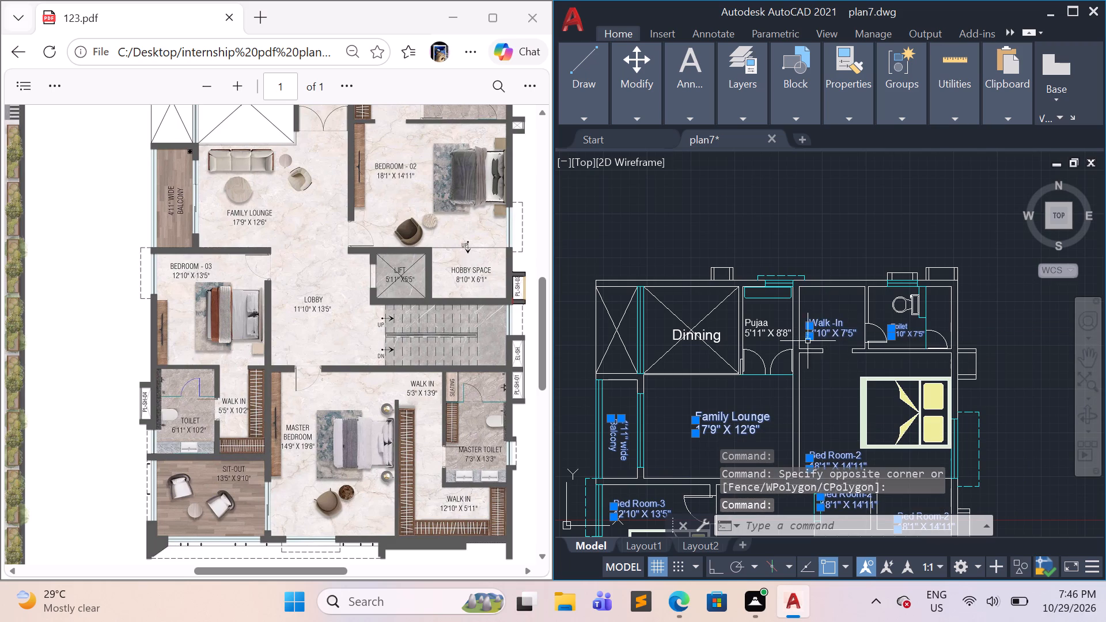
# Add the Dinning label and both lines of the Pujaa label to the selection.
pyautogui.scroll(-2, 1104, 476)
pyautogui.scroll(1, 1105, 500)
pyautogui.scroll(-1, 1105, 596)
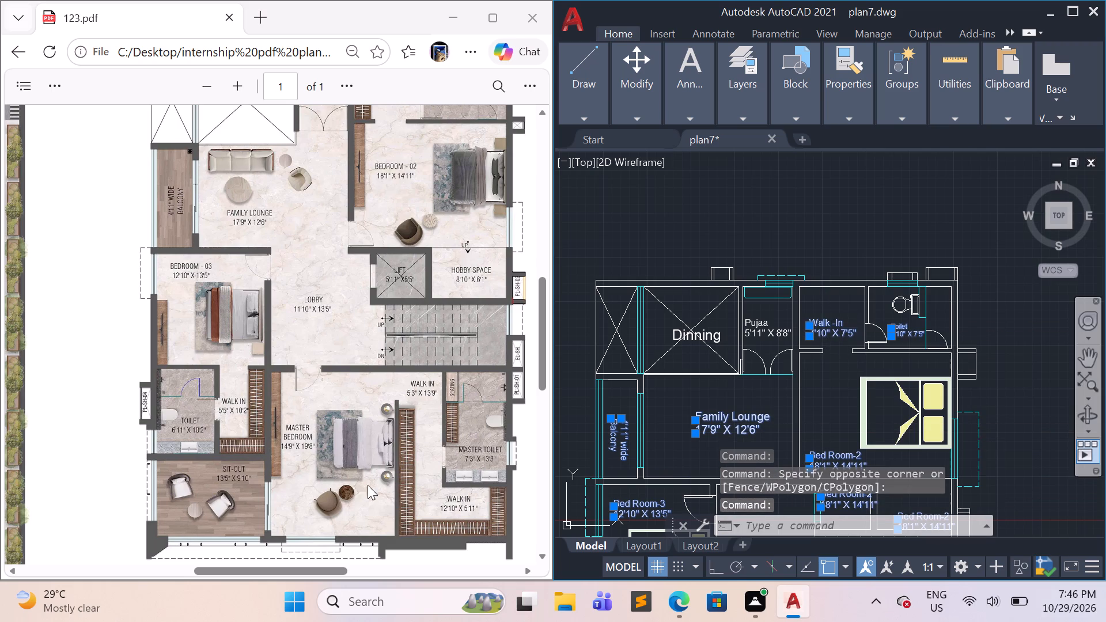
pyautogui.click(685, 333)
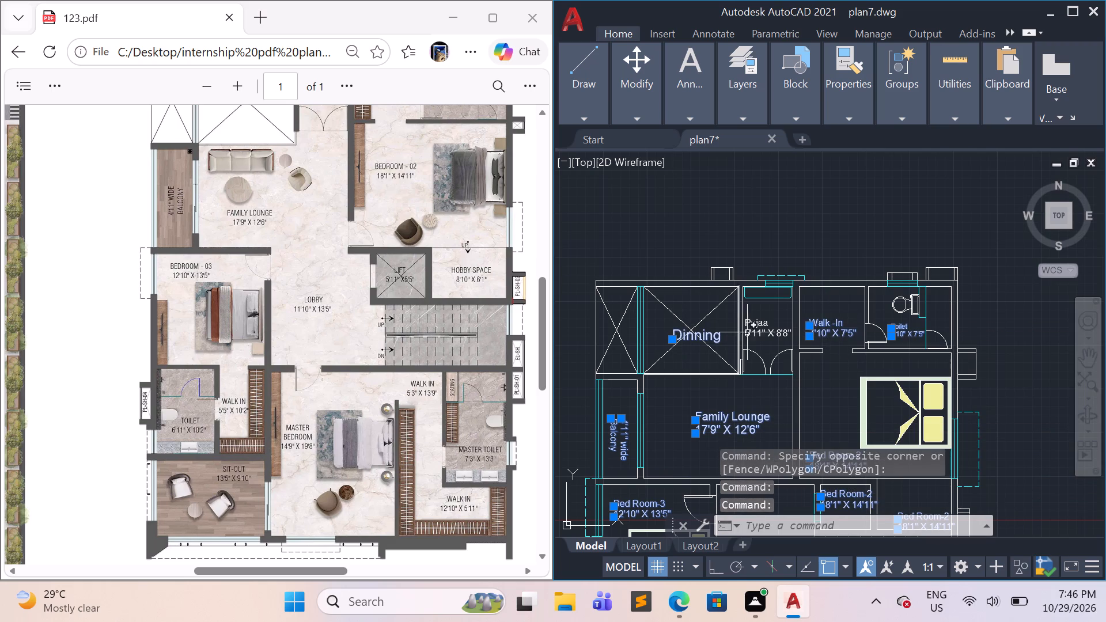
pyautogui.click(767, 341)
pyautogui.click(756, 324)
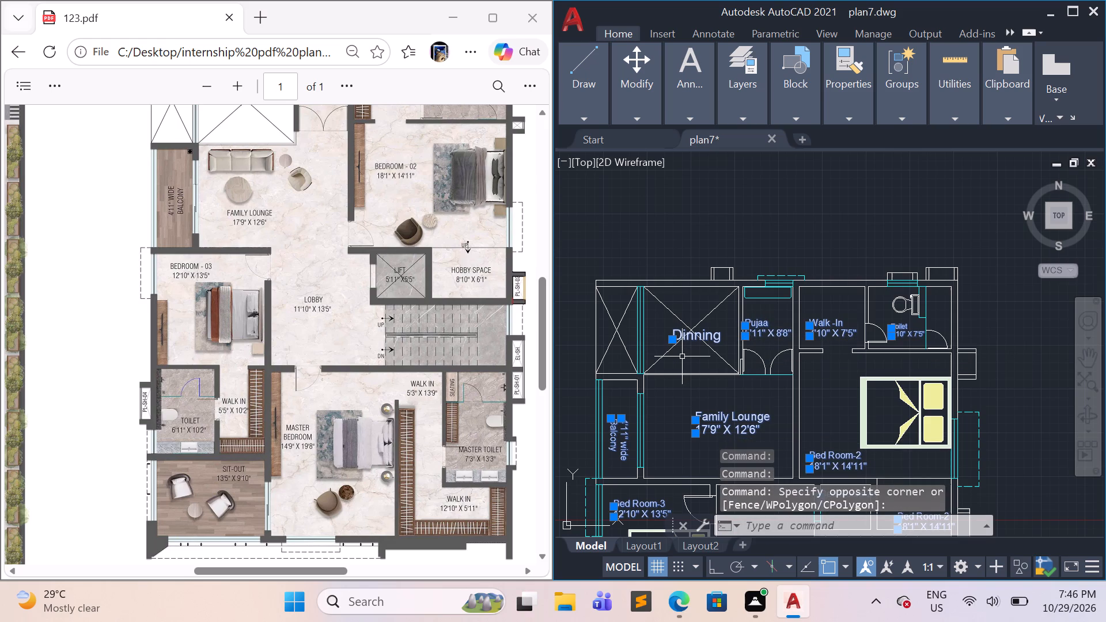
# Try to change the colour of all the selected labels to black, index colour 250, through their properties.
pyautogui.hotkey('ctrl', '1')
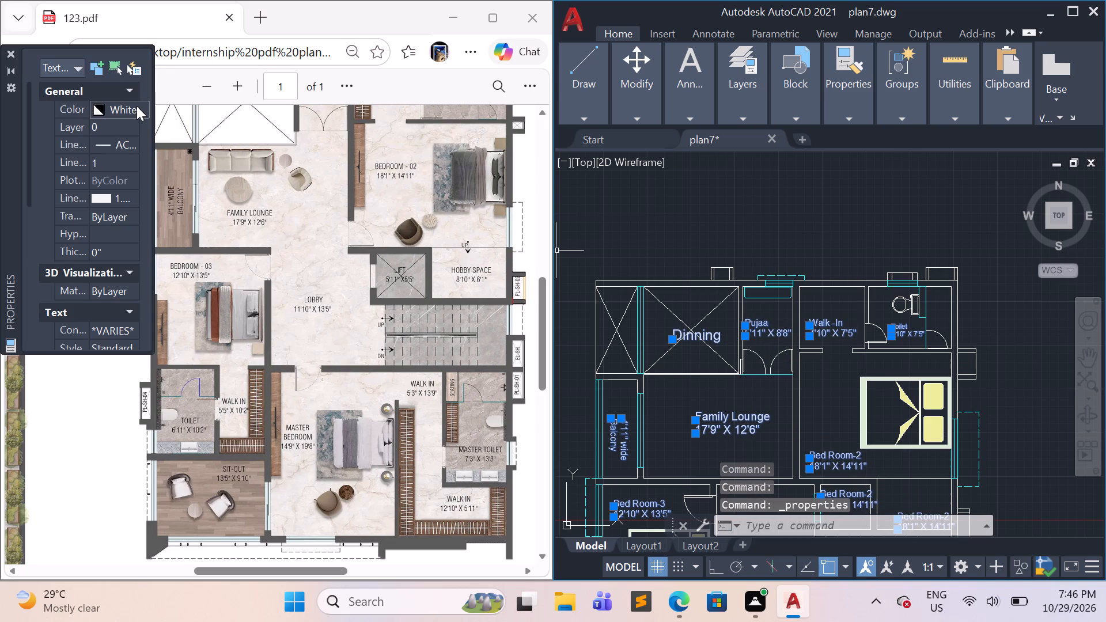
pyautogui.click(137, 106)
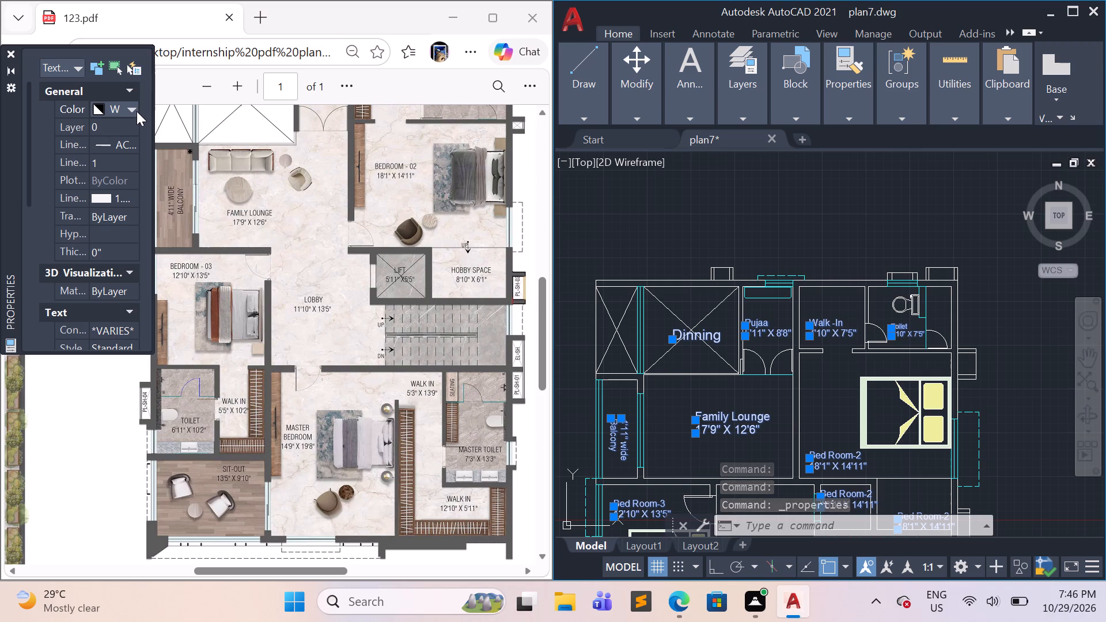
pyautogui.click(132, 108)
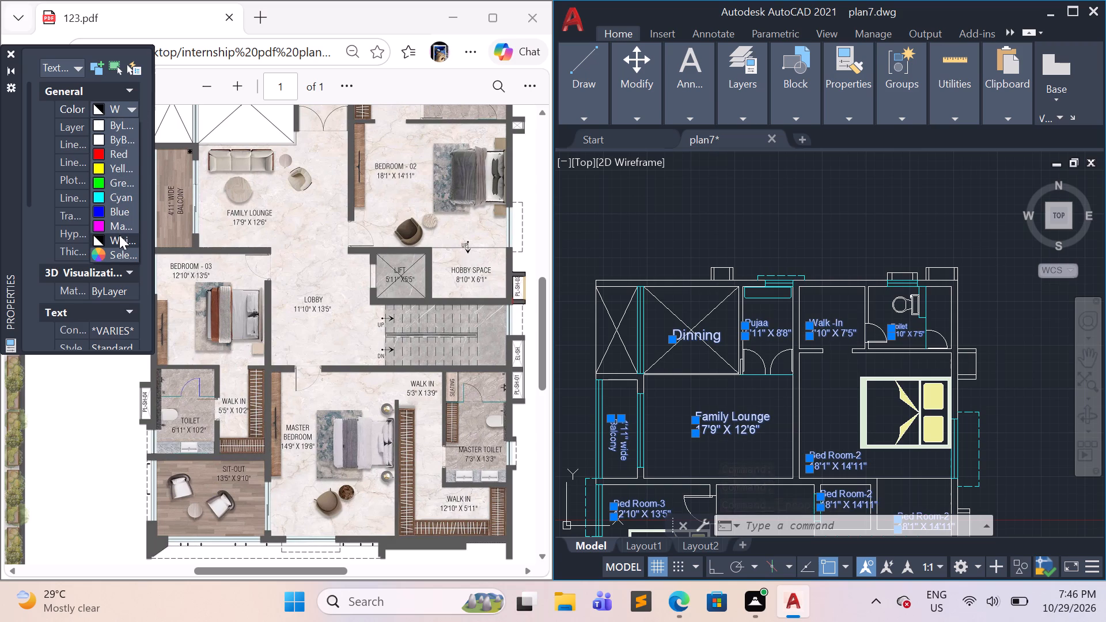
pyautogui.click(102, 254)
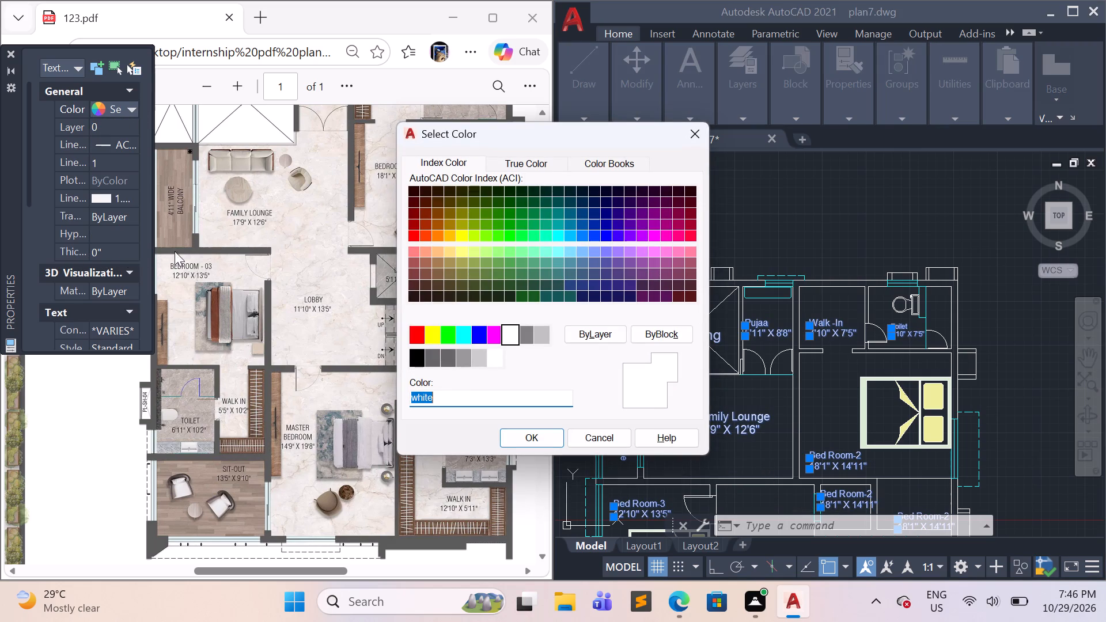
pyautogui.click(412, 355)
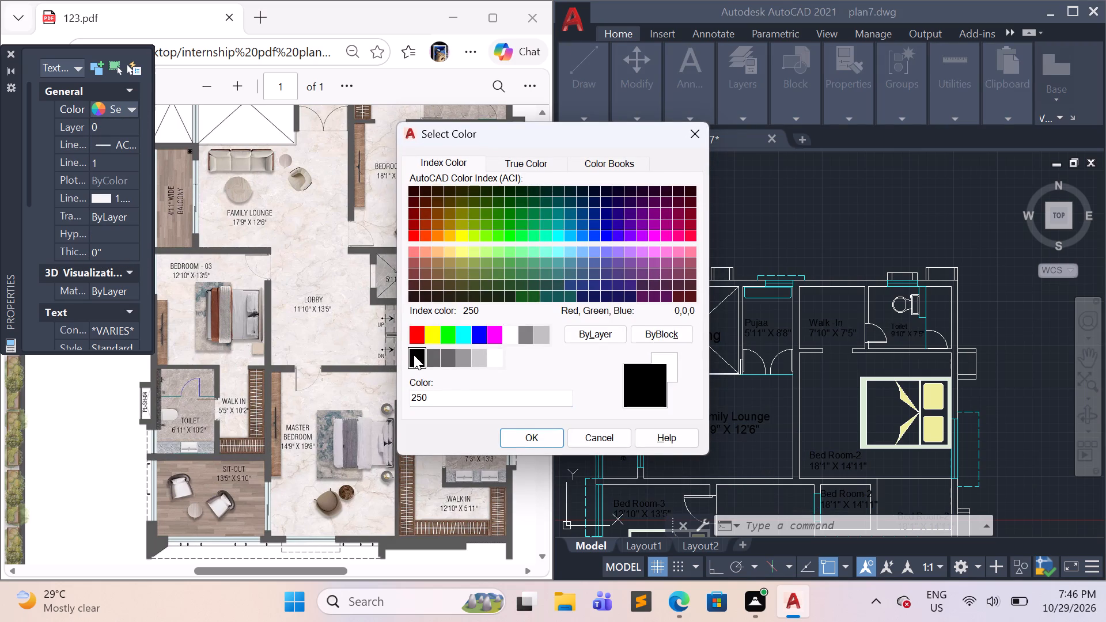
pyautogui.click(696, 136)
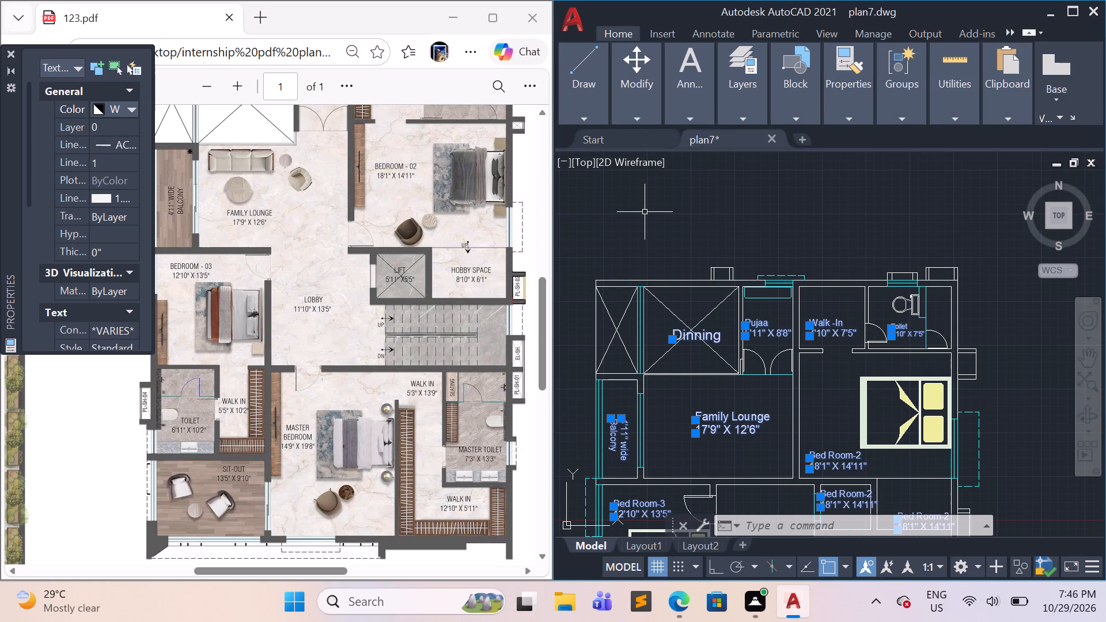
# Set the colour of all the selected room and dimension labels to black, index colour 250, and clear the selection.
pyautogui.click(645, 213)
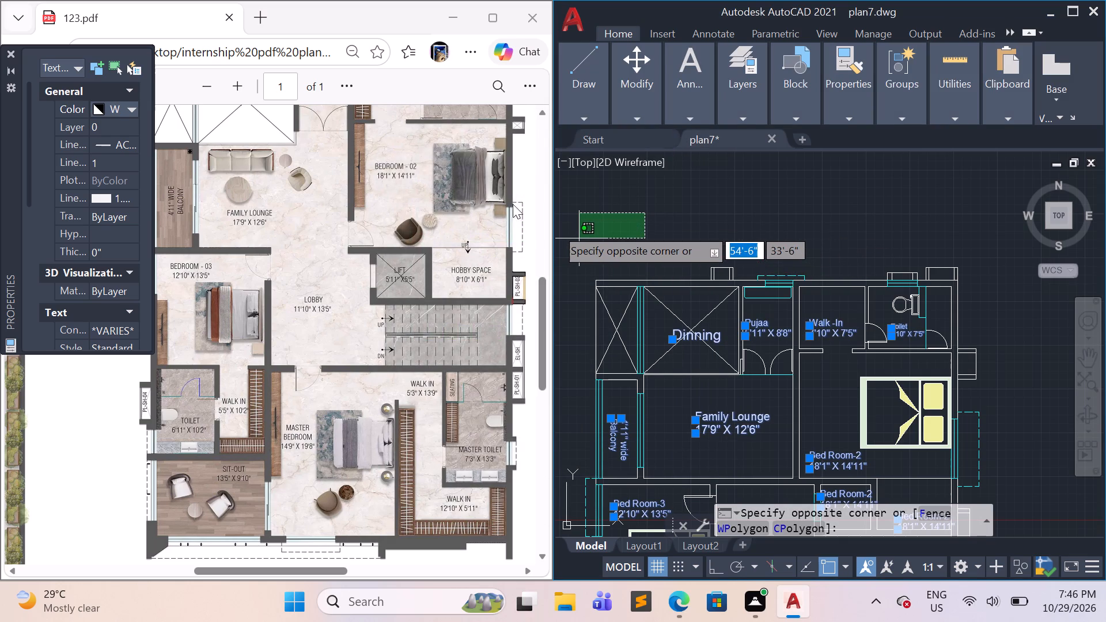
pyautogui.click(132, 111)
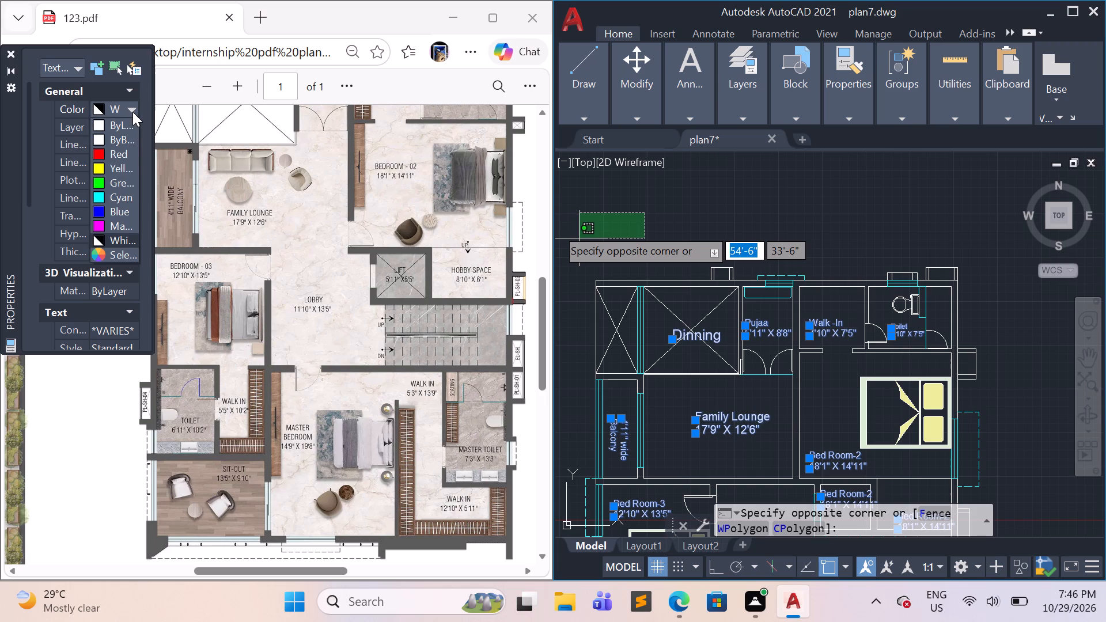
pyautogui.click(126, 257)
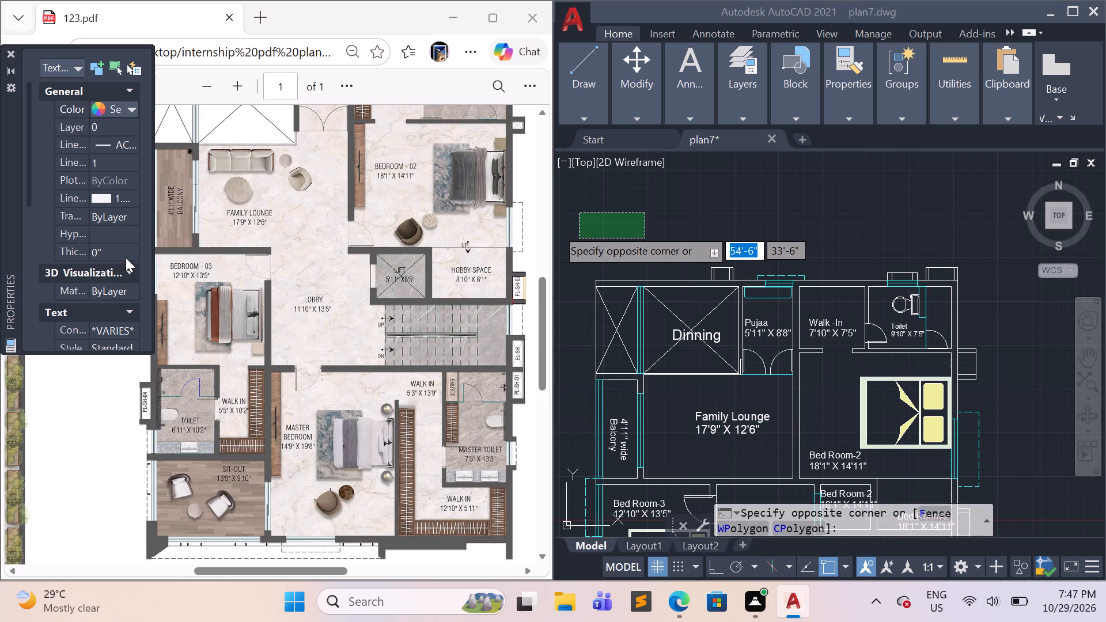
pyautogui.click(416, 355)
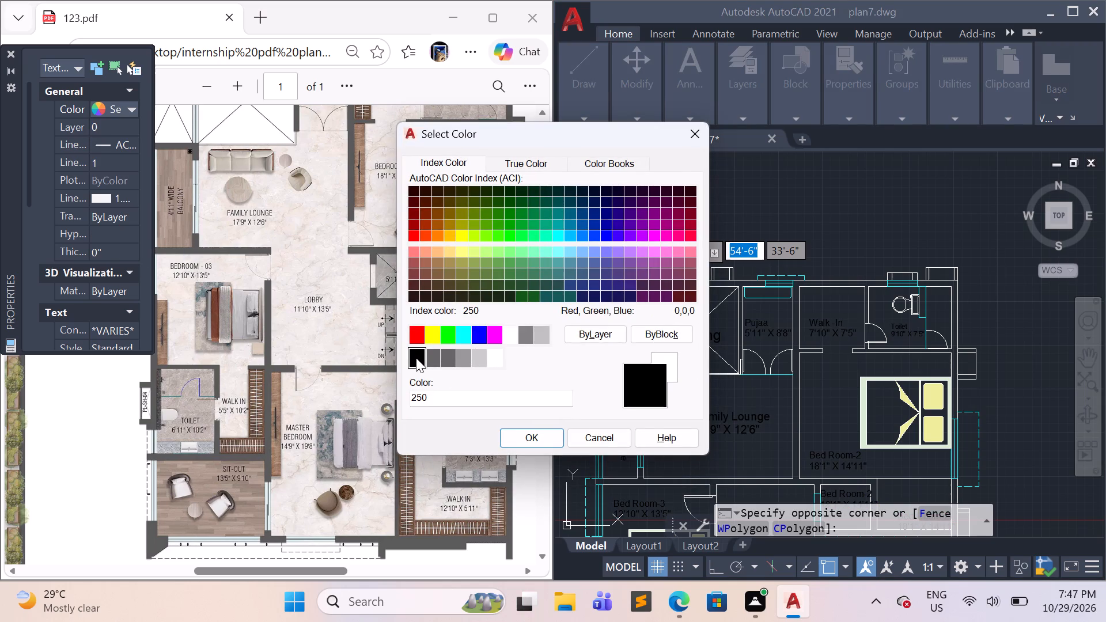
pyautogui.click(529, 437)
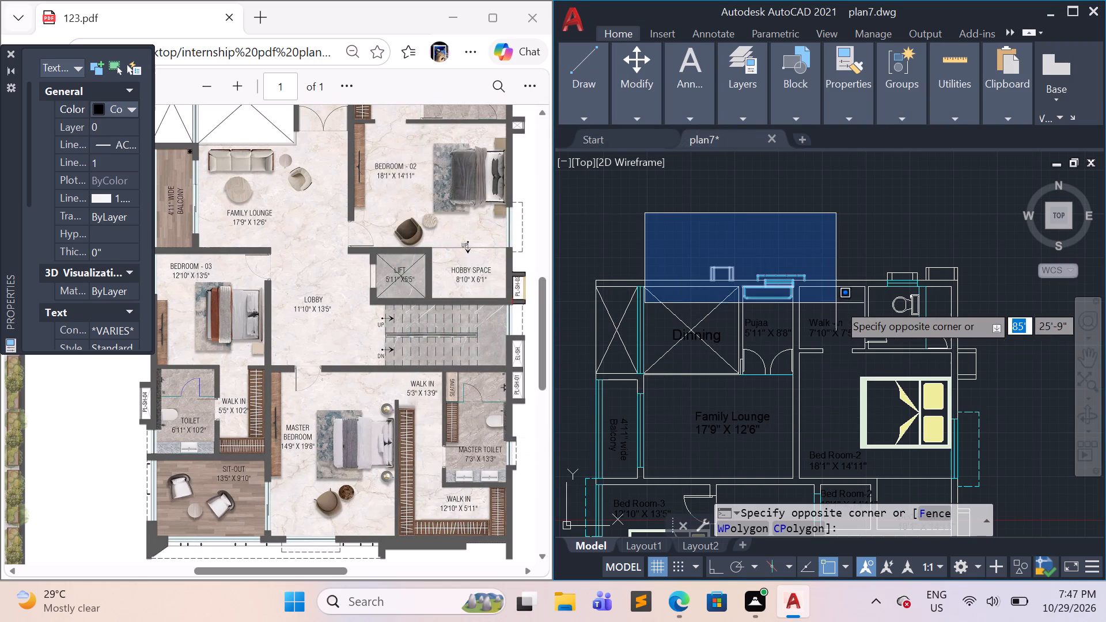
pyautogui.press('Escape')
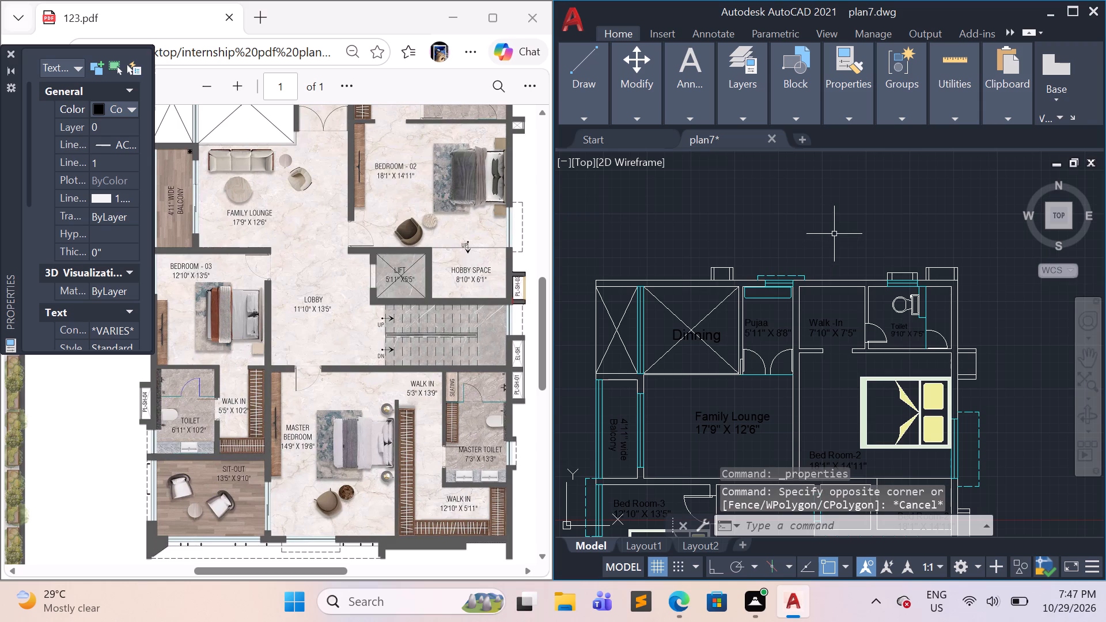
# Maximize the drawing window and close the object properties palette.
pyautogui.scroll(-1, 834, 238)
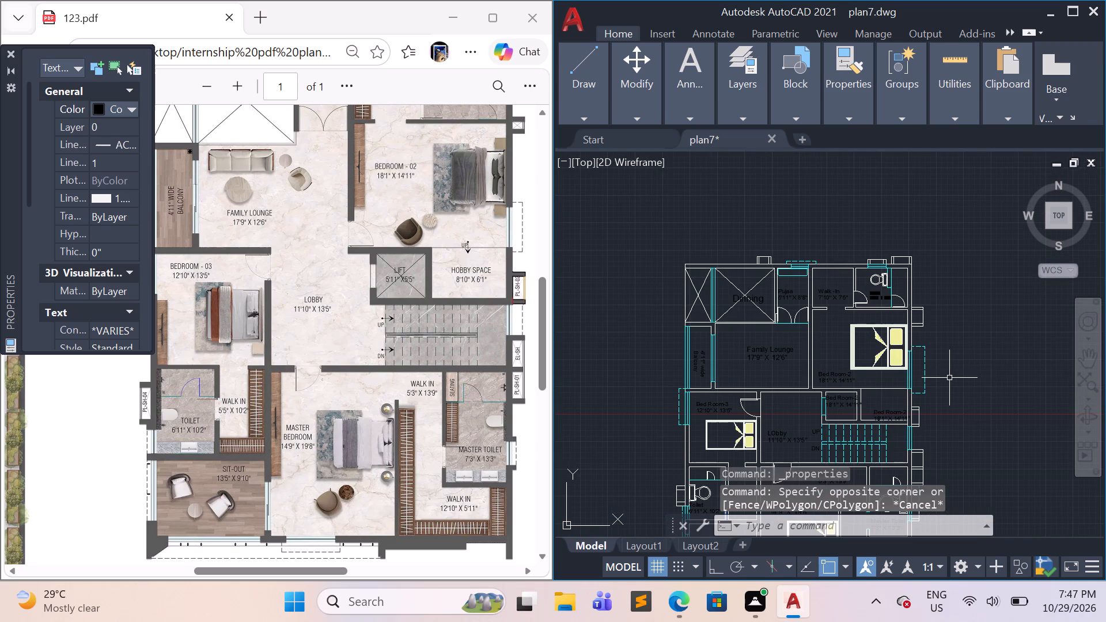
pyautogui.moveTo(963, 368); pyautogui.dragTo(917, 283, button='middle')
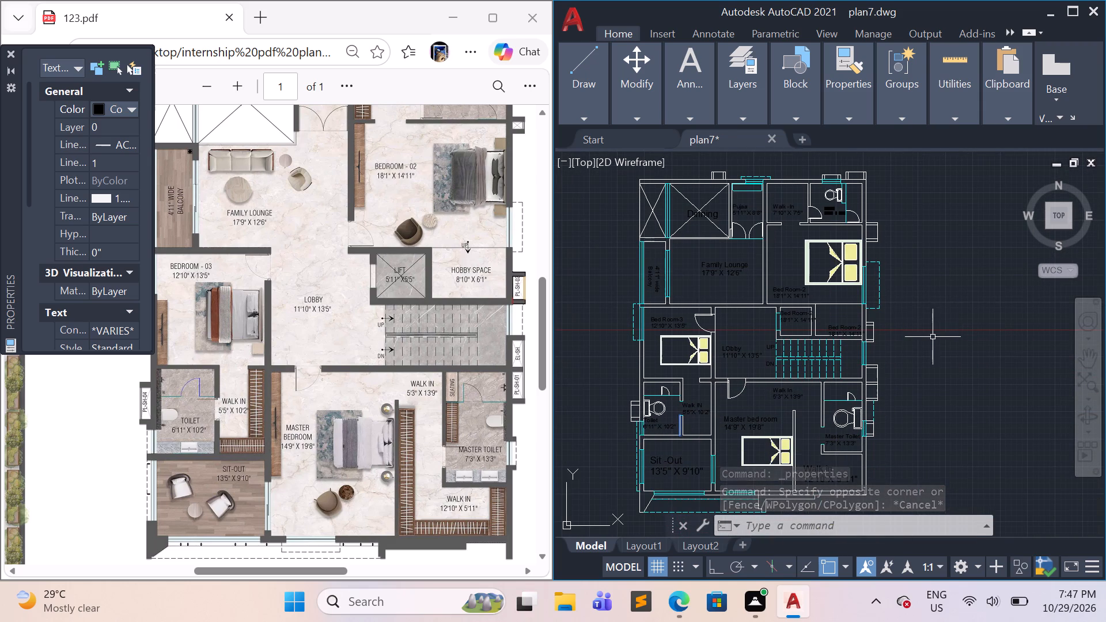
pyautogui.scroll(-1, 935, 350)
pyautogui.scroll(1, 934, 415)
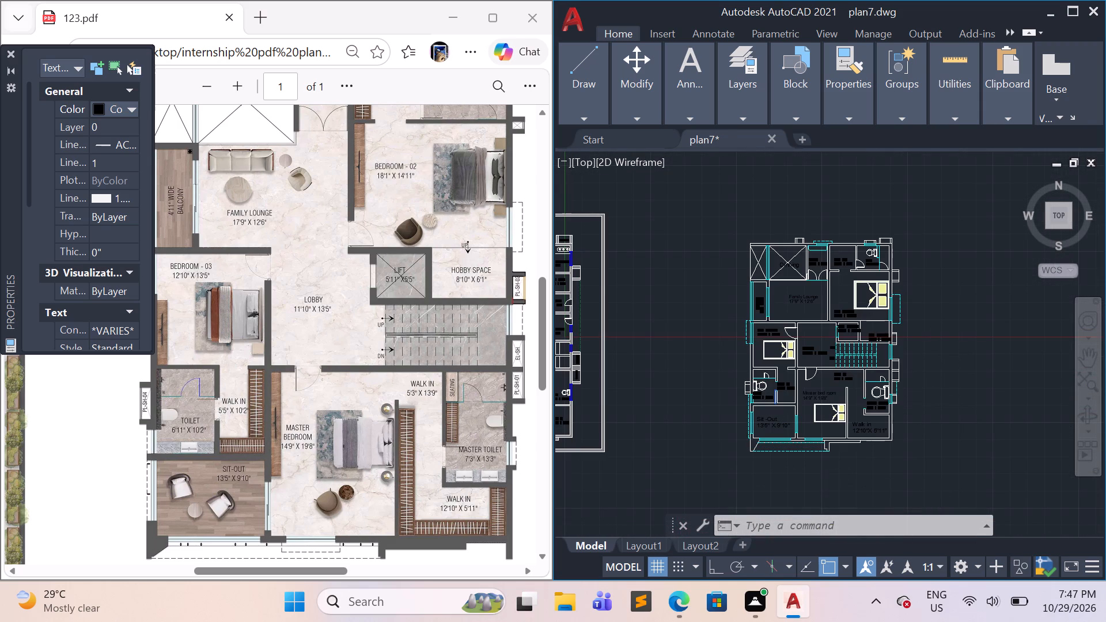
pyautogui.click(1069, 6)
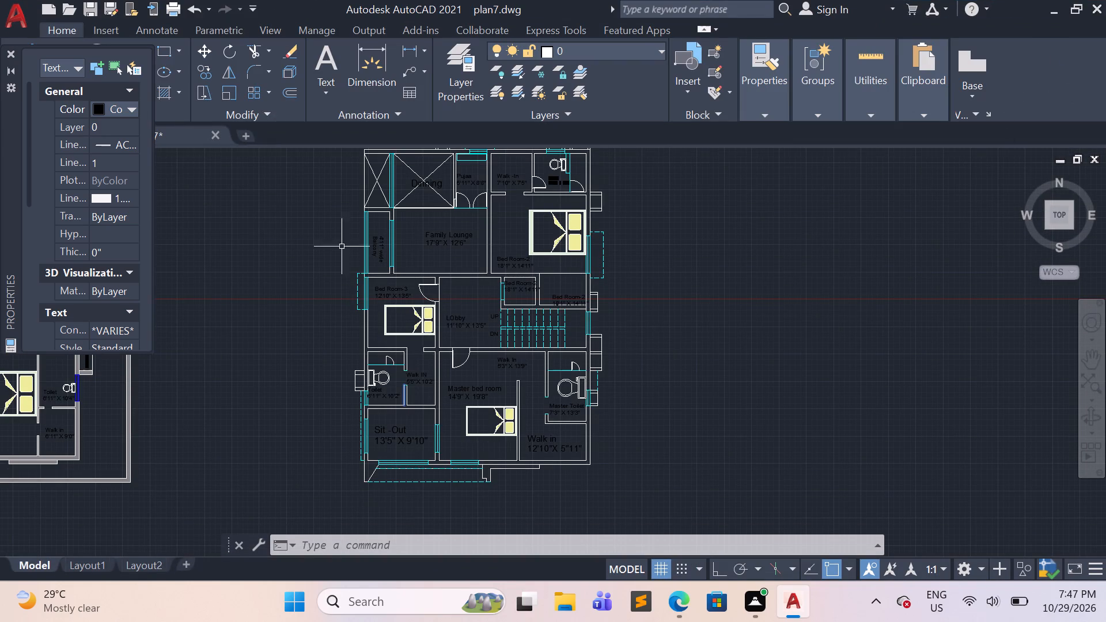
pyautogui.click(8, 52)
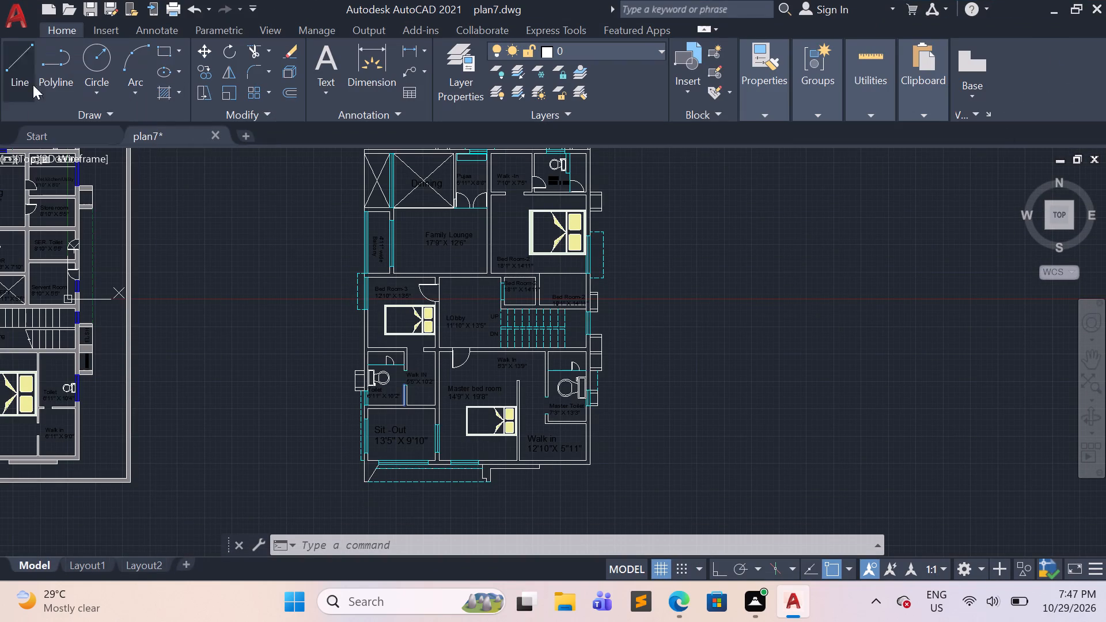
# Start a Hatch with the Solid fill type.
pyautogui.click(177, 90)
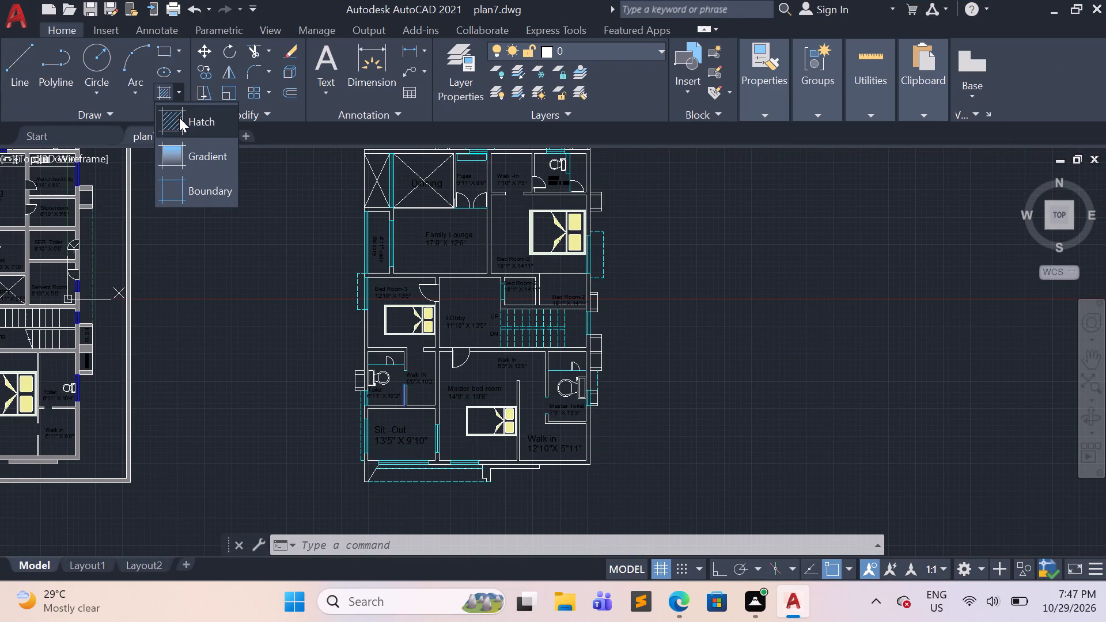
pyautogui.click(190, 112)
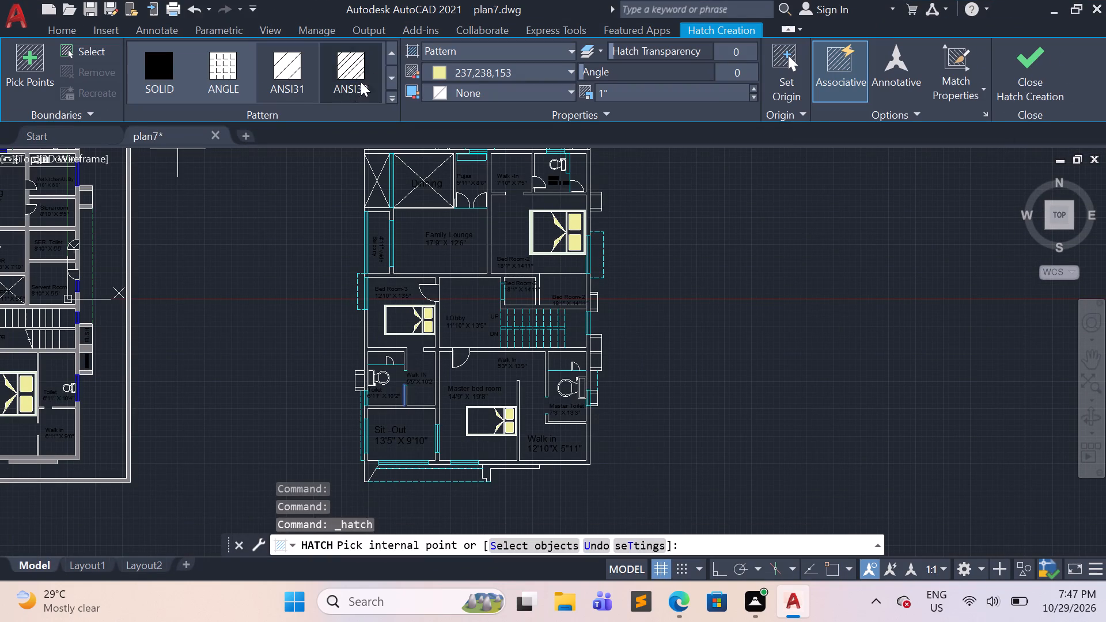
pyautogui.click(460, 53)
pyautogui.click(459, 68)
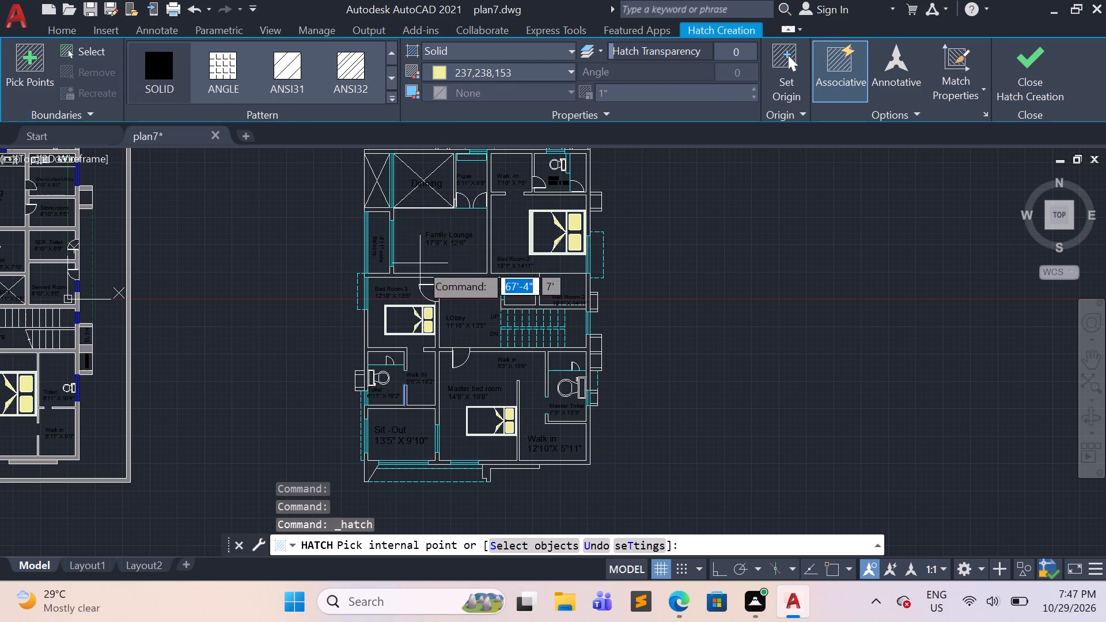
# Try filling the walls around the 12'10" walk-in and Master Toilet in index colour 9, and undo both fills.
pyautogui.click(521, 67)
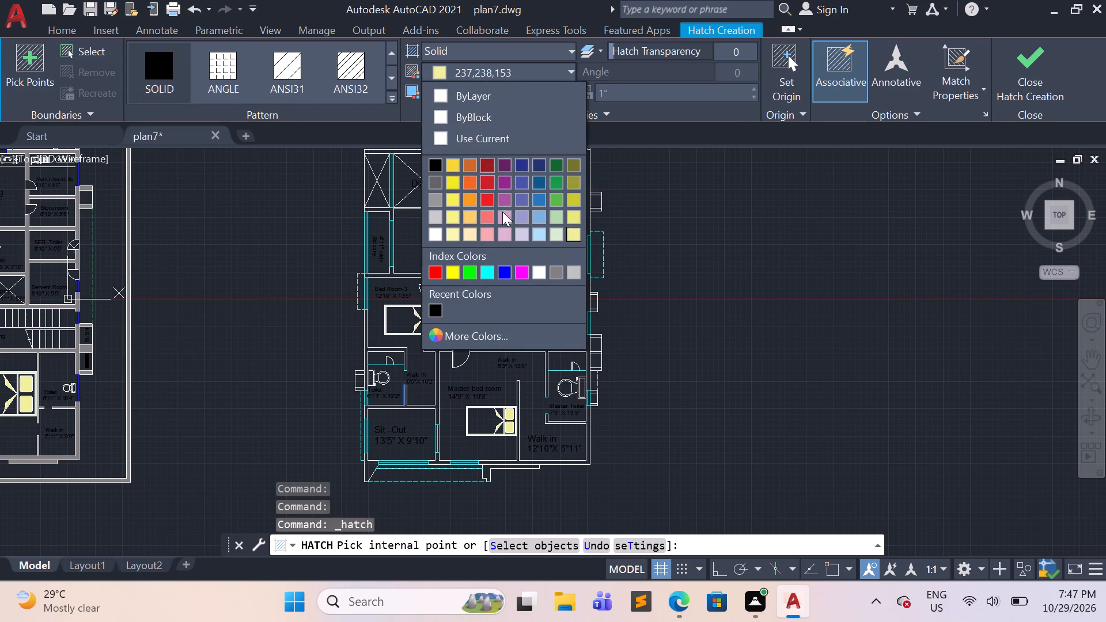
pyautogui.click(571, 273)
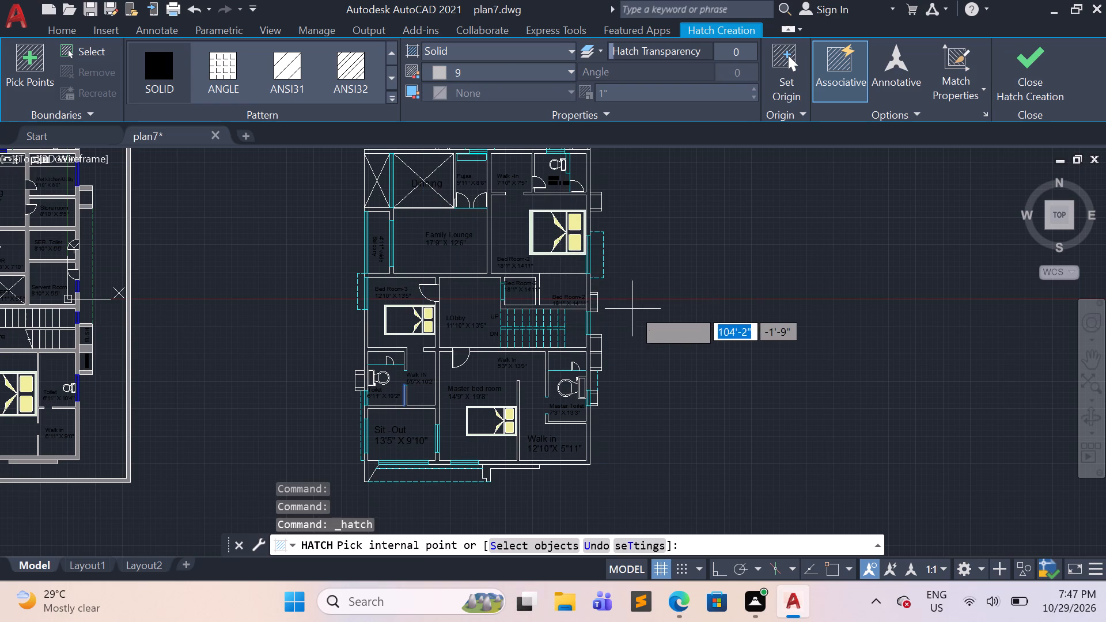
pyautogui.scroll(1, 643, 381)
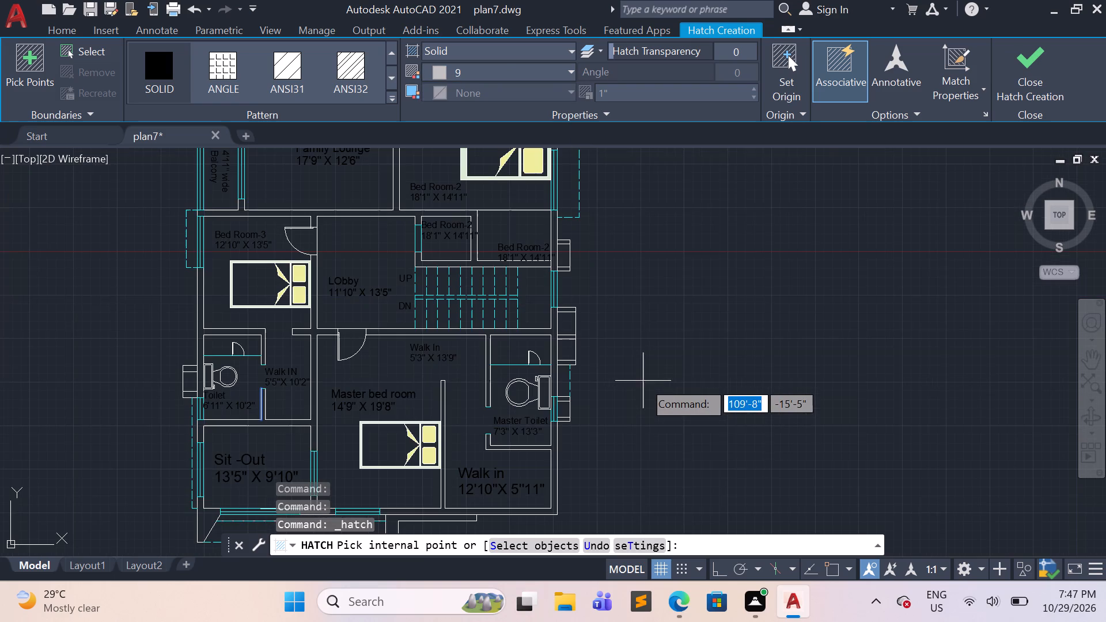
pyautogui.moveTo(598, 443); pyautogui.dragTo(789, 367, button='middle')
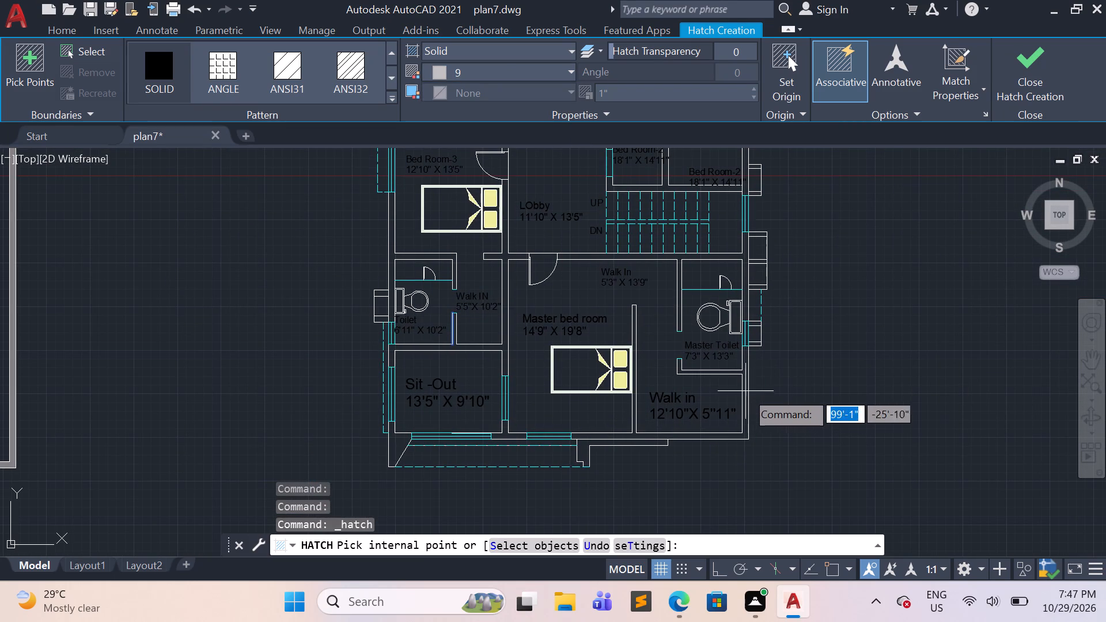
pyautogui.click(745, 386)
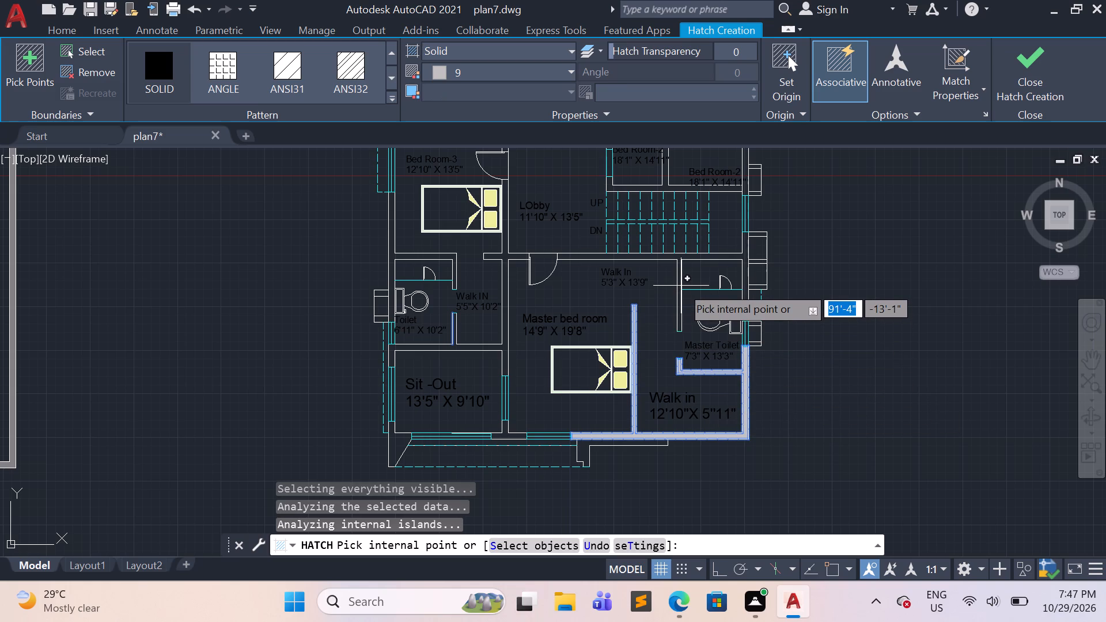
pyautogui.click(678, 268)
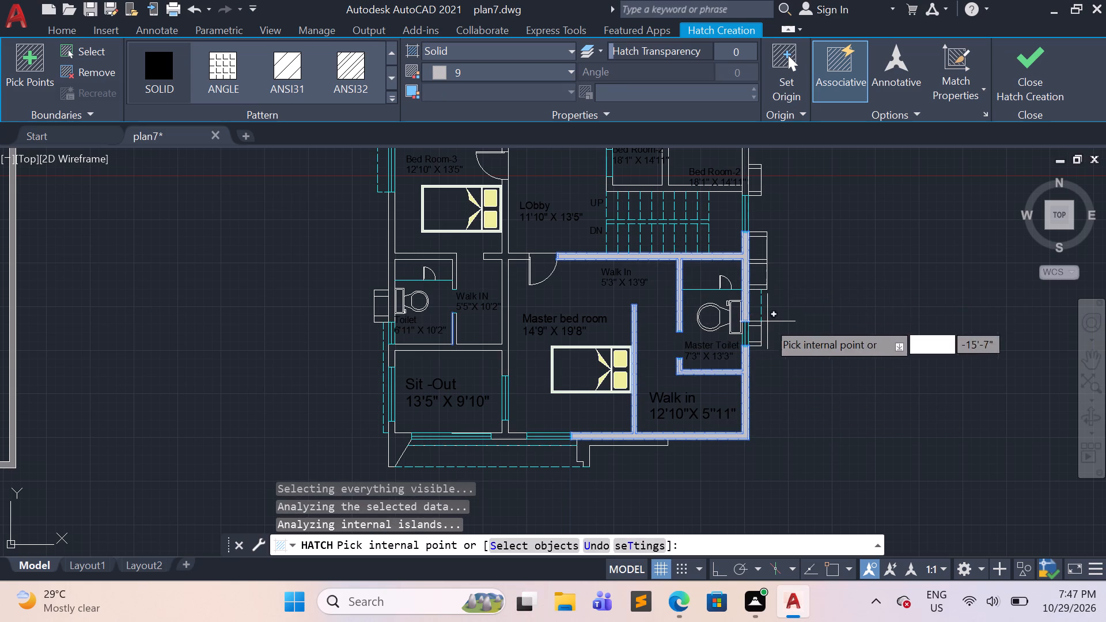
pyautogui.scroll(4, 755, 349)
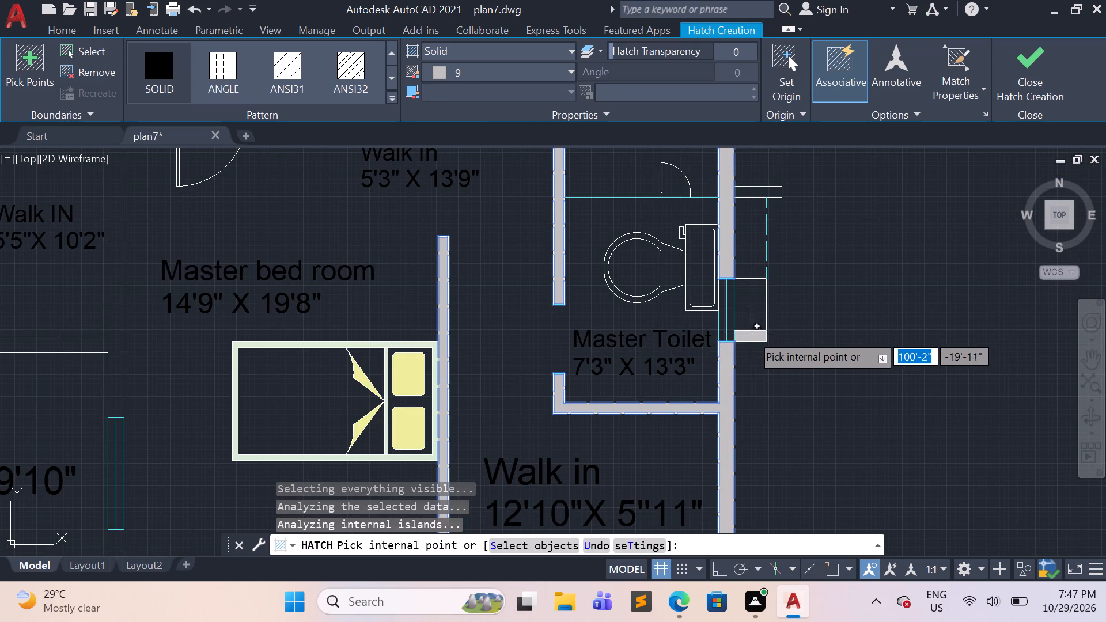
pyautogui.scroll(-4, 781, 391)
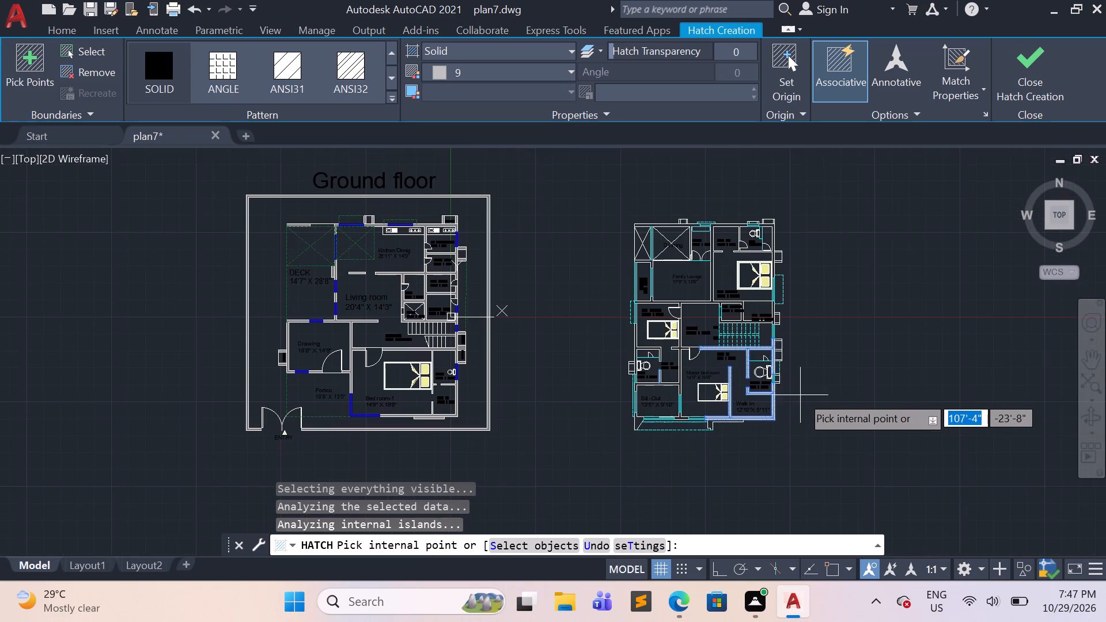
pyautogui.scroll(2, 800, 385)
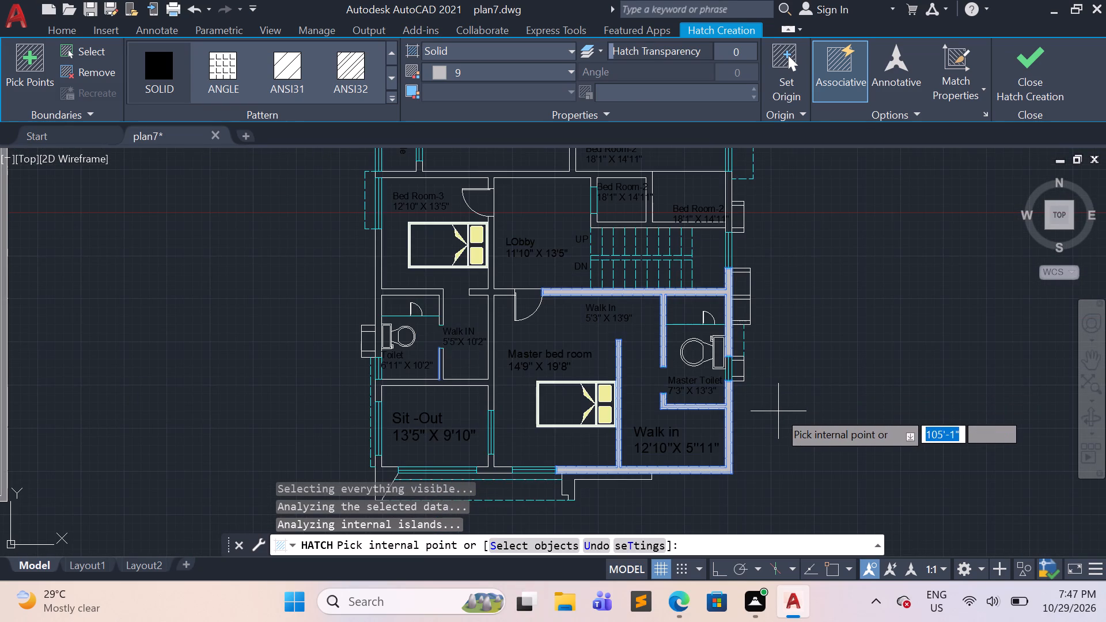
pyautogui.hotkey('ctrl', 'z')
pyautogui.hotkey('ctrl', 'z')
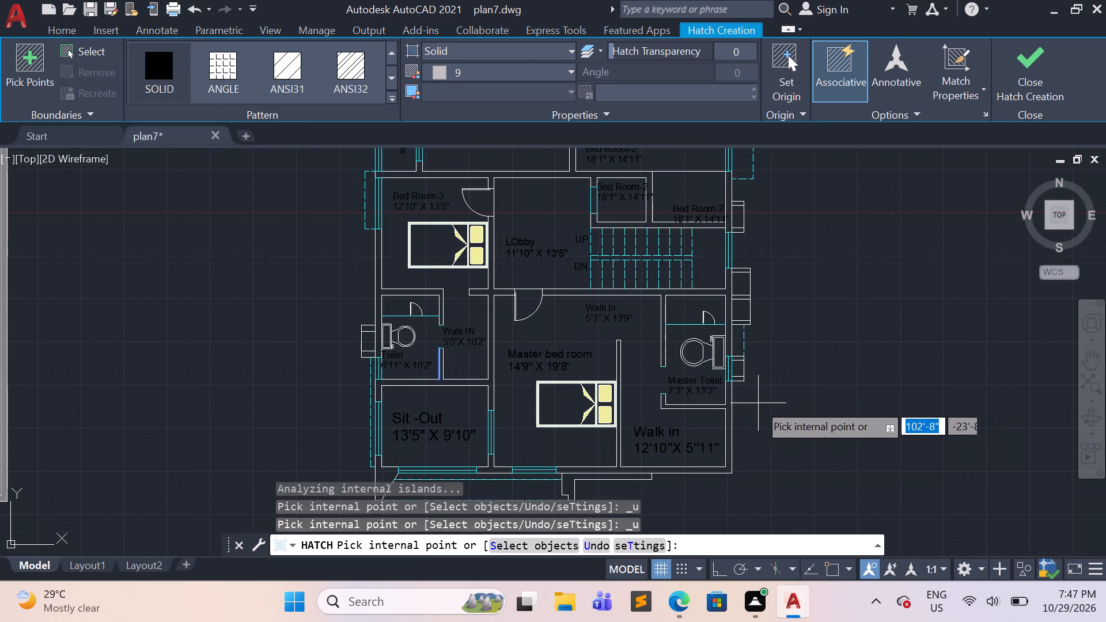
# Set the hatch colour to blue 39,118,187 and fill the walls around the 12'10" walk-in and Master Toilet.
pyautogui.click(573, 69)
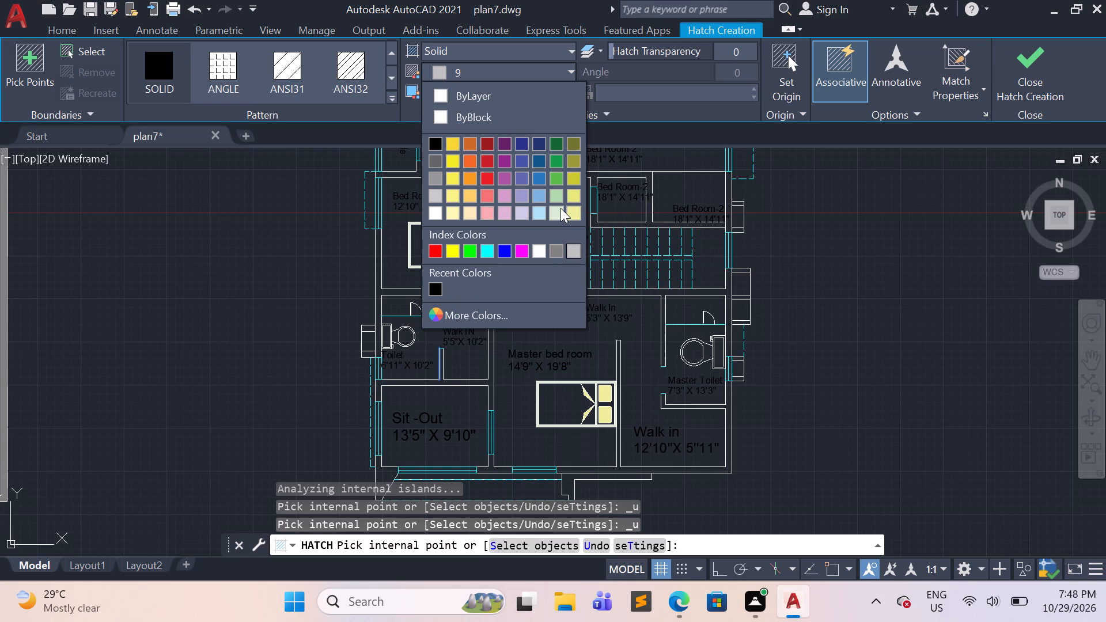
pyautogui.click(541, 178)
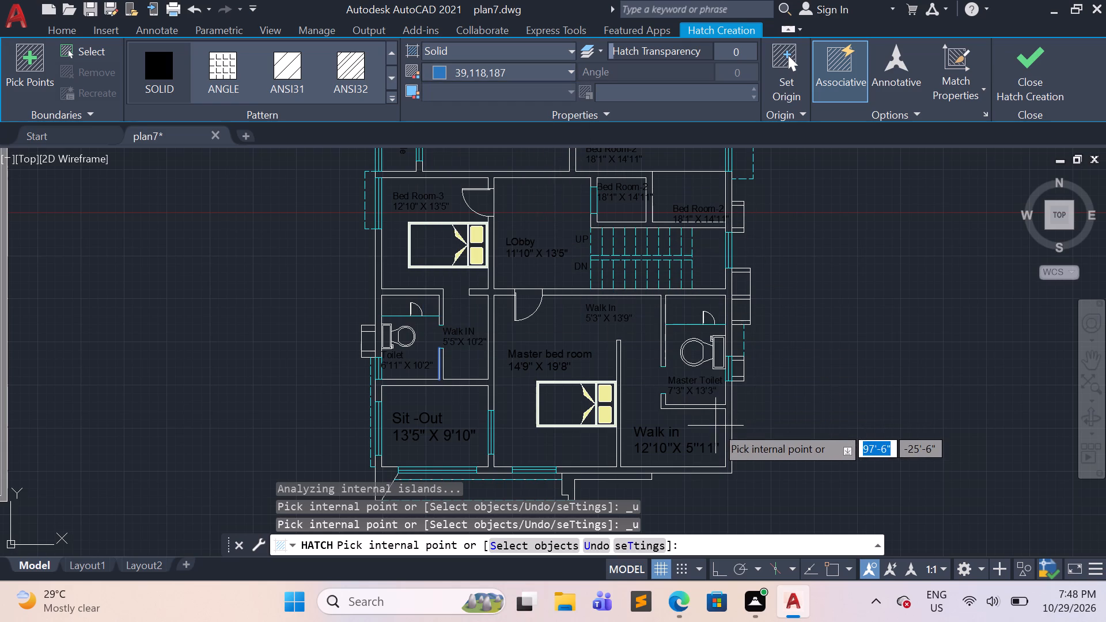
pyautogui.click(726, 405)
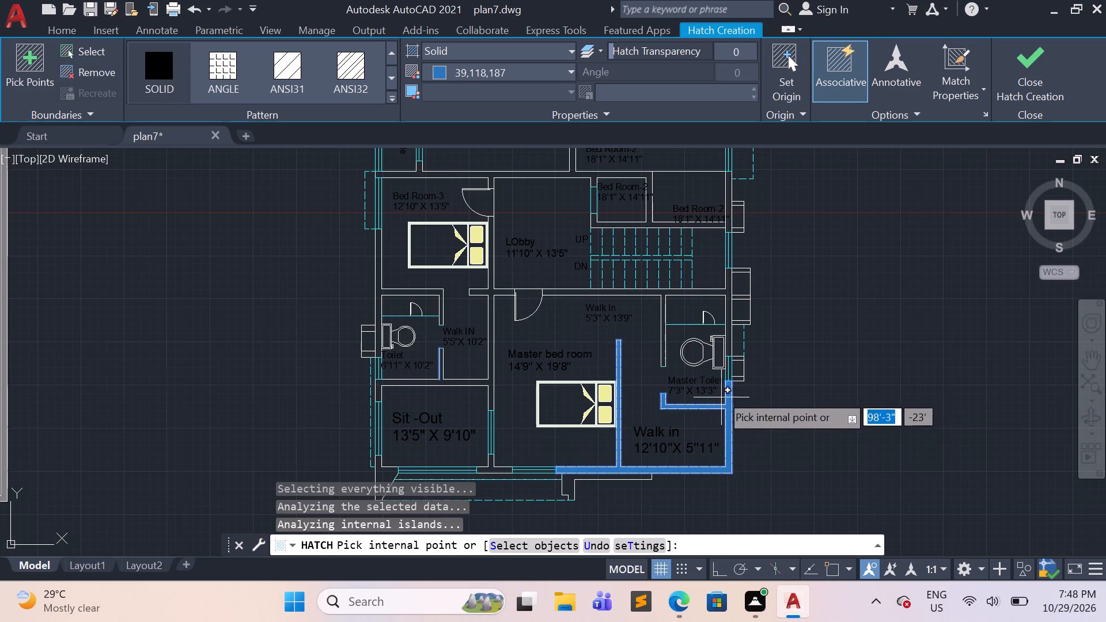
pyautogui.click(729, 305)
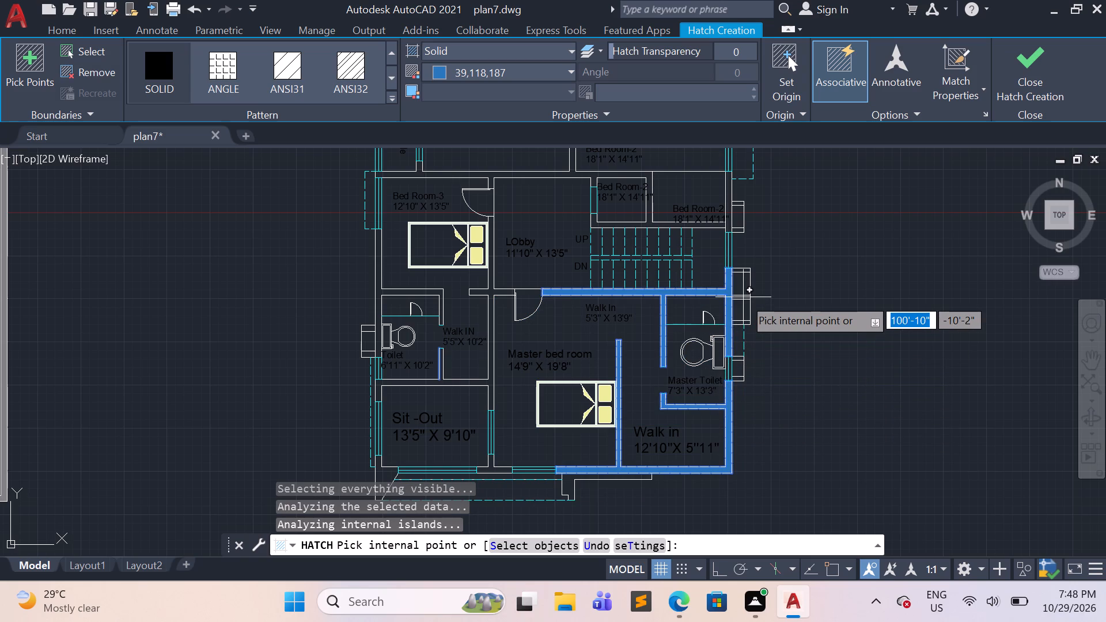
# Fill the five short wall strips projecting outward from the exterior wall beside the Master Toilet.
pyautogui.click(743, 297)
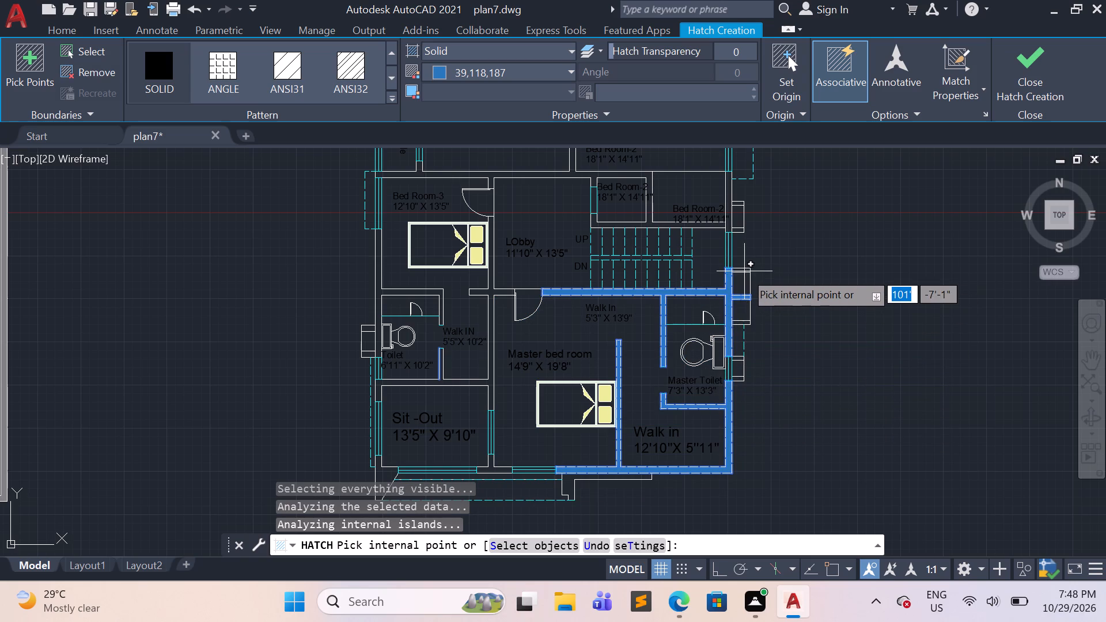
pyautogui.click(744, 270)
pyautogui.scroll(2, 743, 336)
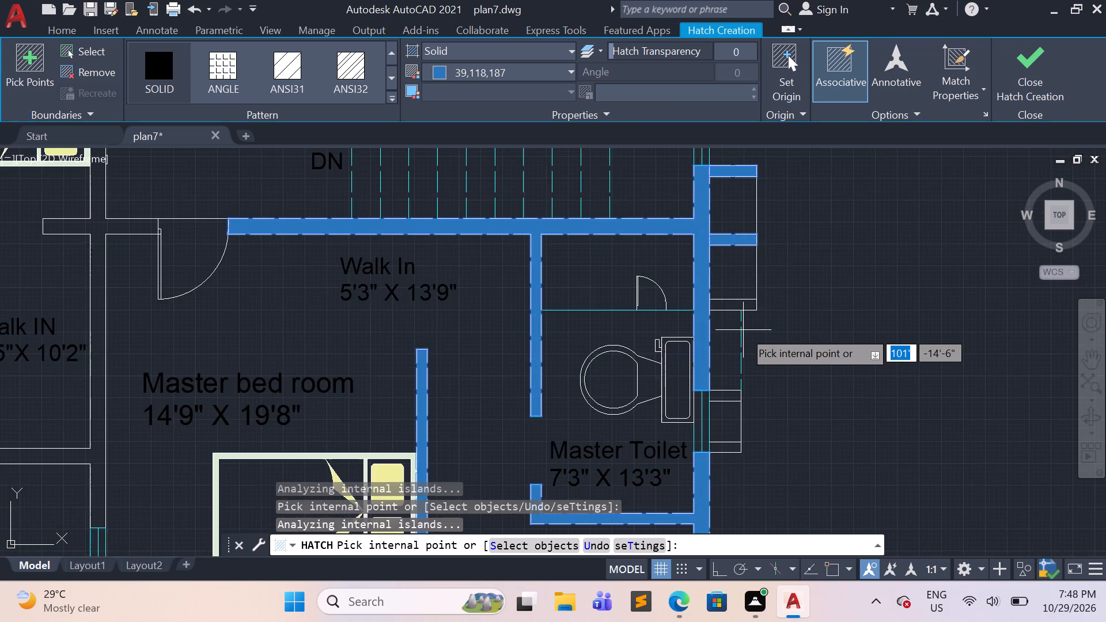
pyautogui.scroll(1, 743, 328)
pyautogui.click(726, 292)
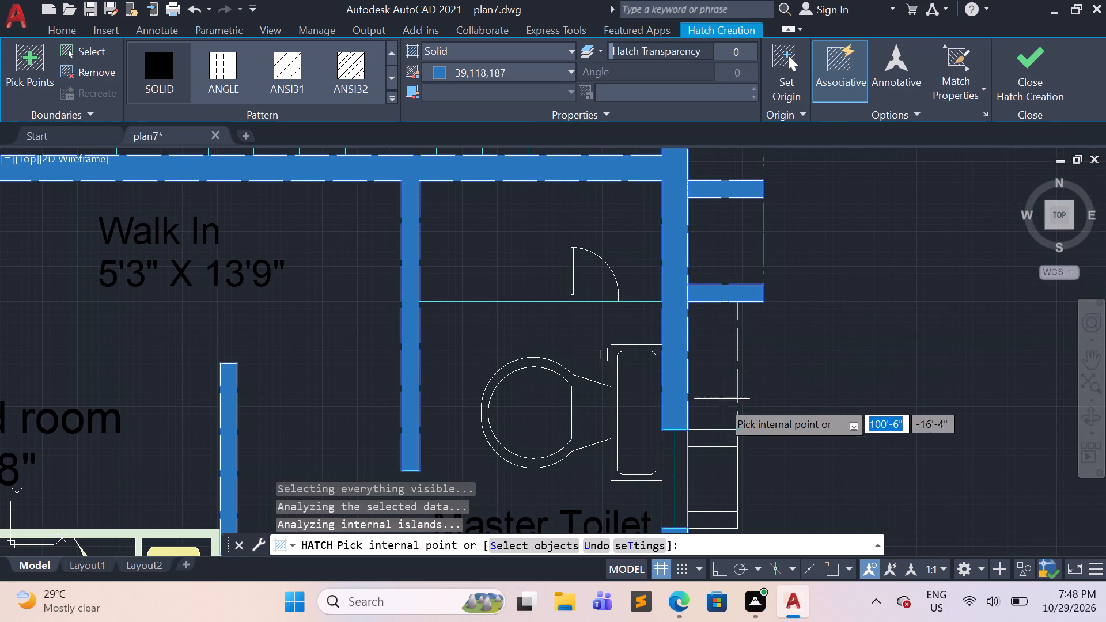
pyautogui.click(717, 436)
pyautogui.scroll(-1, 722, 437)
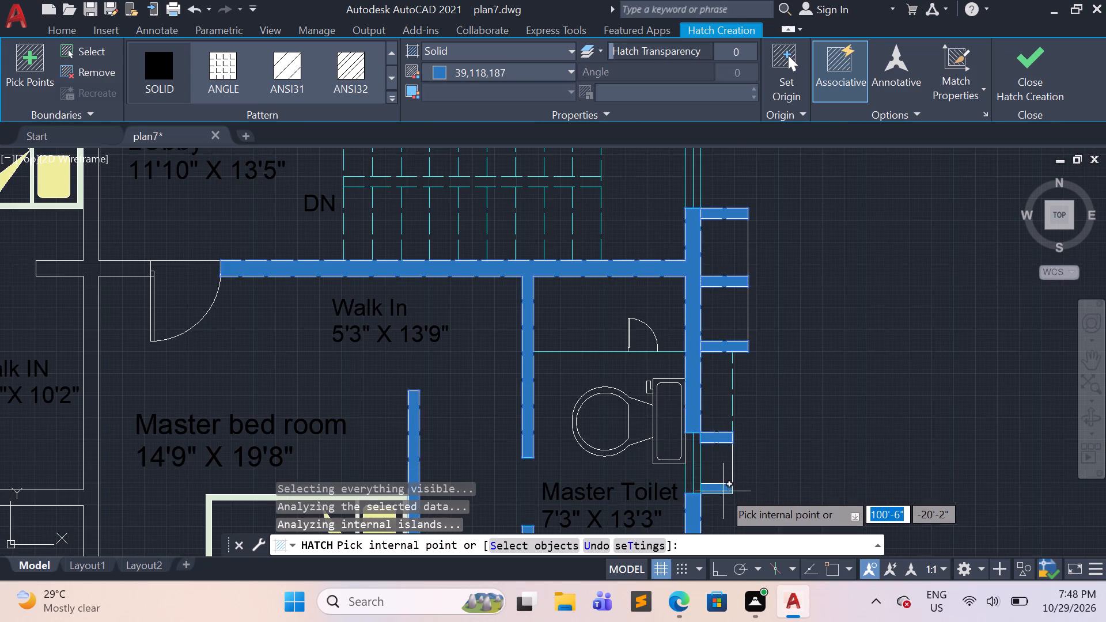
pyautogui.click(721, 494)
# Fill the walls around the Sit-Out and the exterior wall below the Master bed room, including its outward projection and angled corner.
pyautogui.scroll(-5, 729, 475)
pyautogui.scroll(4, 678, 500)
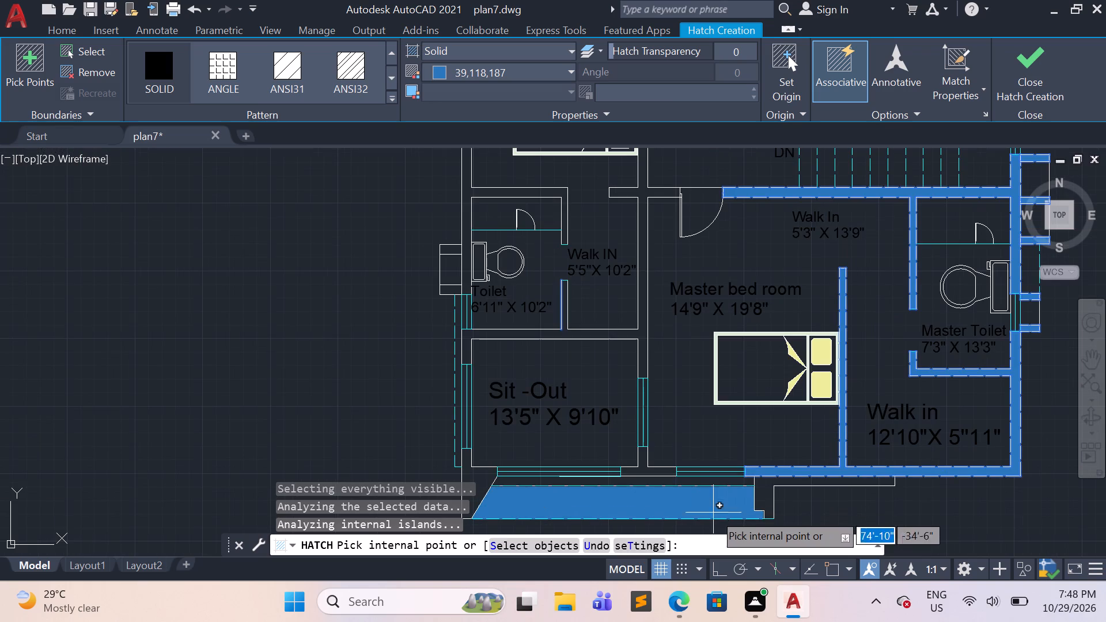
pyautogui.click(764, 487)
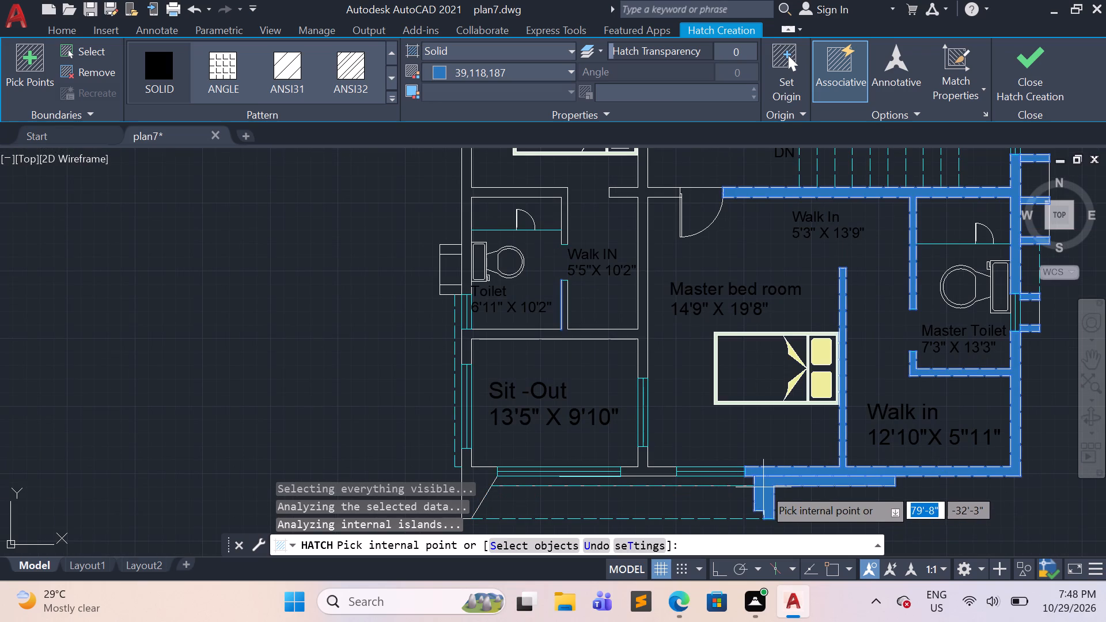
pyautogui.click(646, 471)
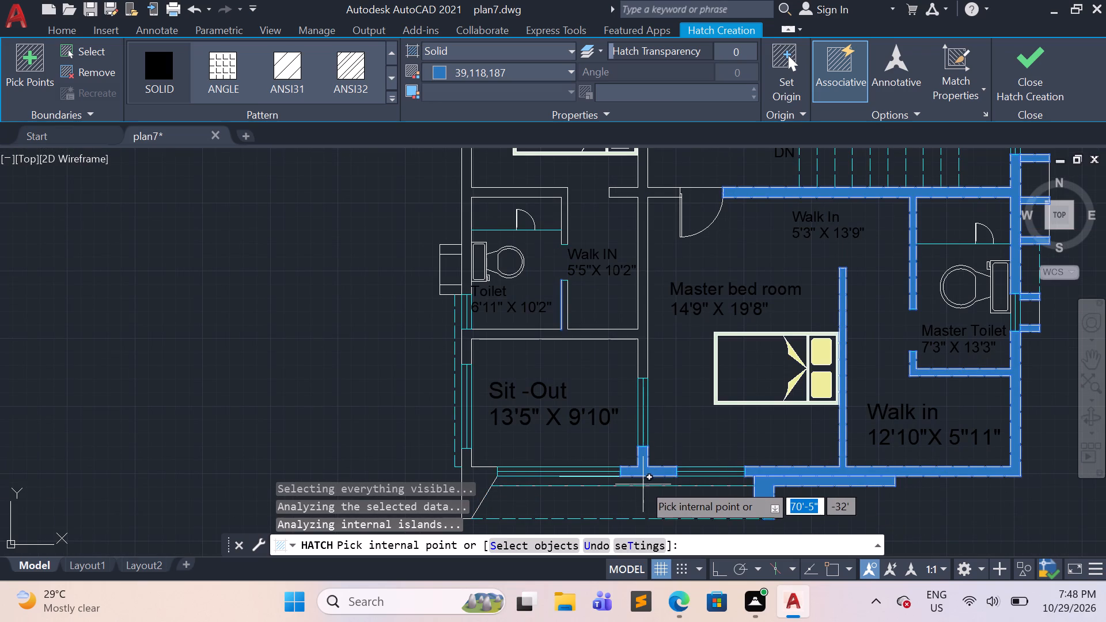
pyautogui.click(643, 482)
pyautogui.click(481, 477)
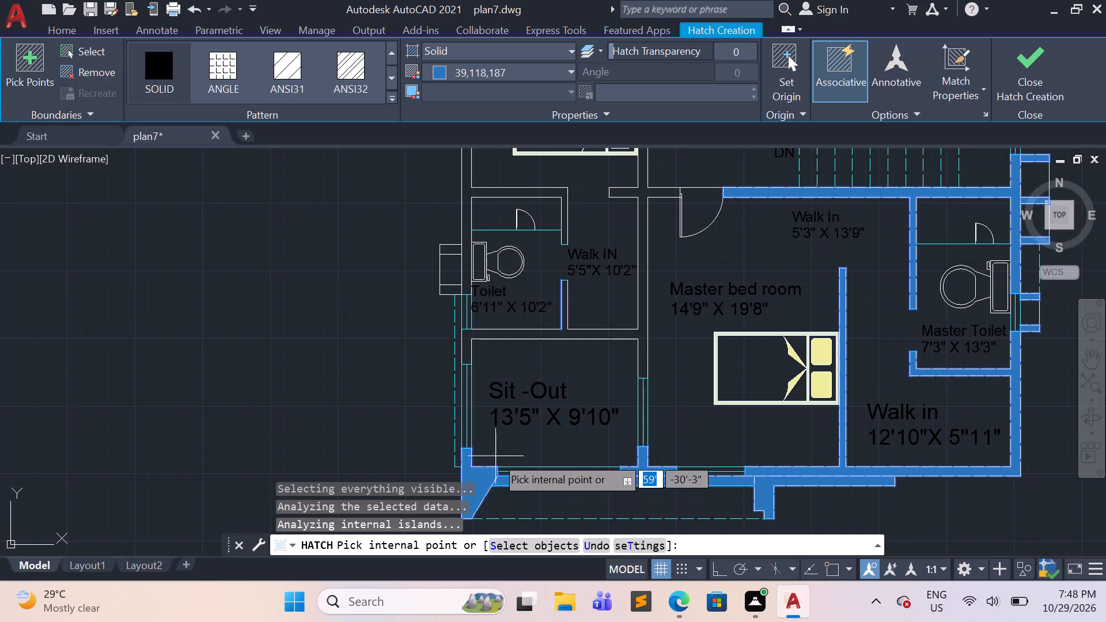
pyautogui.click(466, 338)
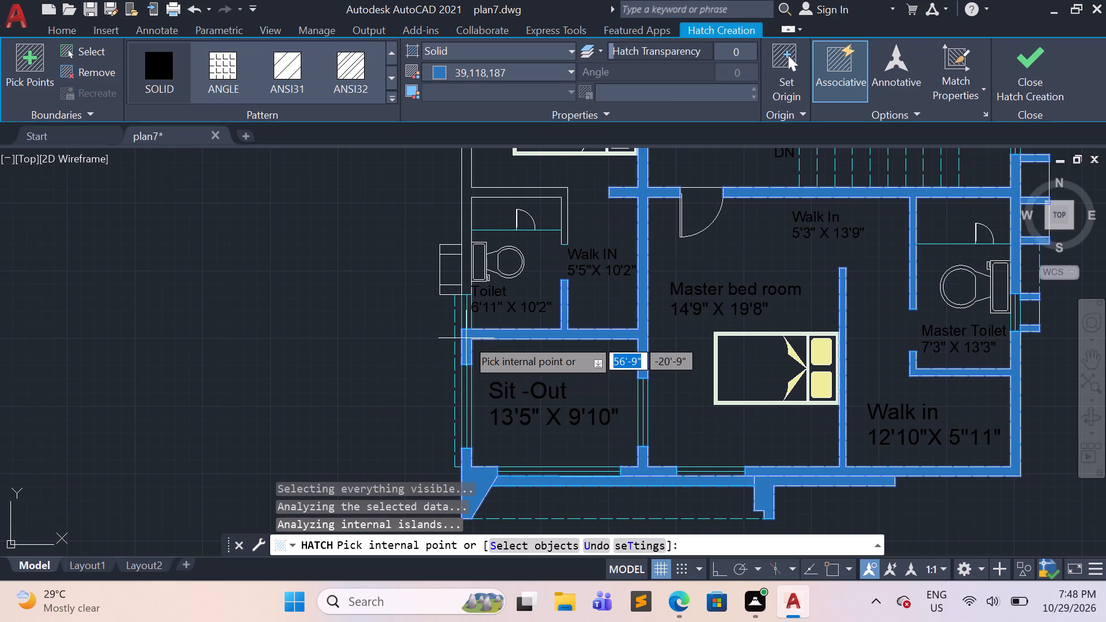
# Fill the walls enclosing the 6'11" X 10'2" Toilet and the two short strips projecting from its exterior wall.
pyautogui.scroll(-2, 673, 363)
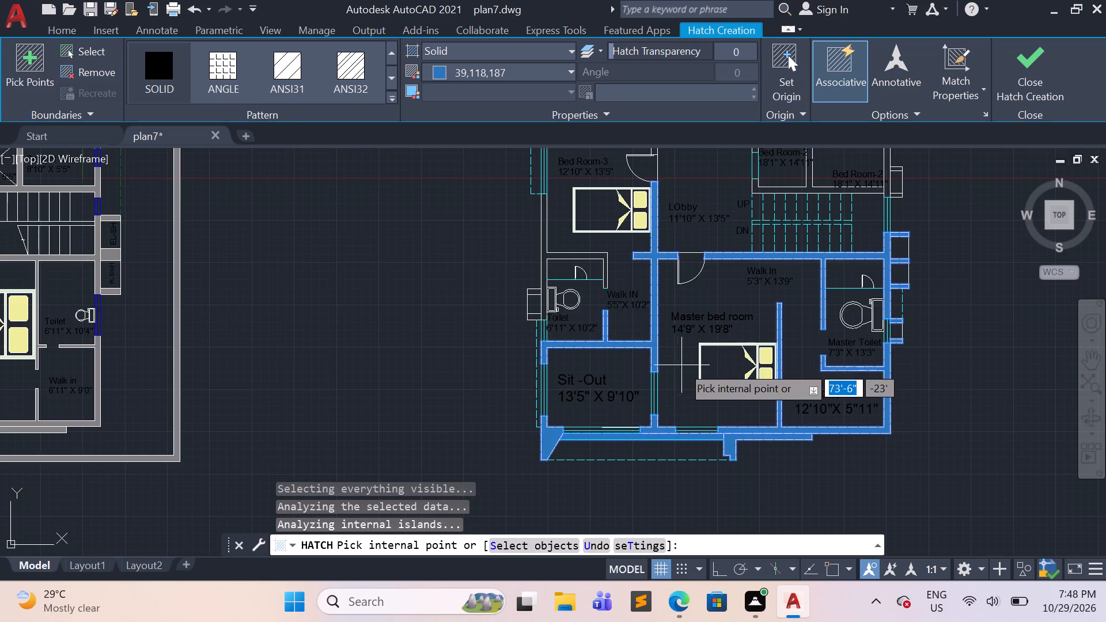
pyautogui.moveTo(635, 314); pyautogui.dragTo(717, 414, button='middle')
pyautogui.scroll(1, 699, 385)
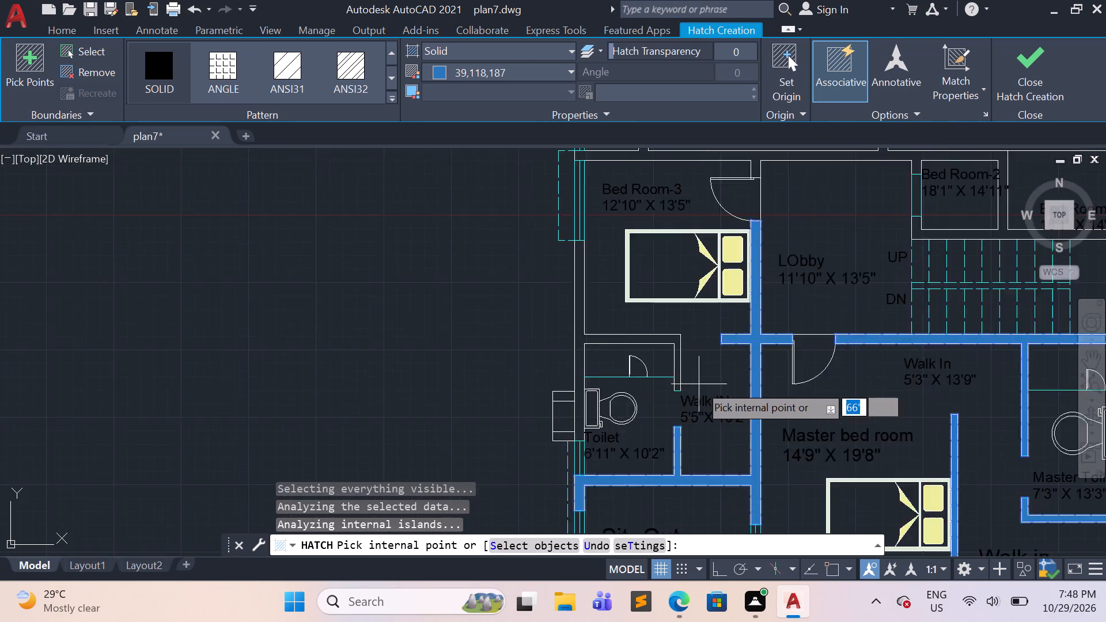
pyautogui.scroll(2, 698, 384)
pyautogui.click(642, 337)
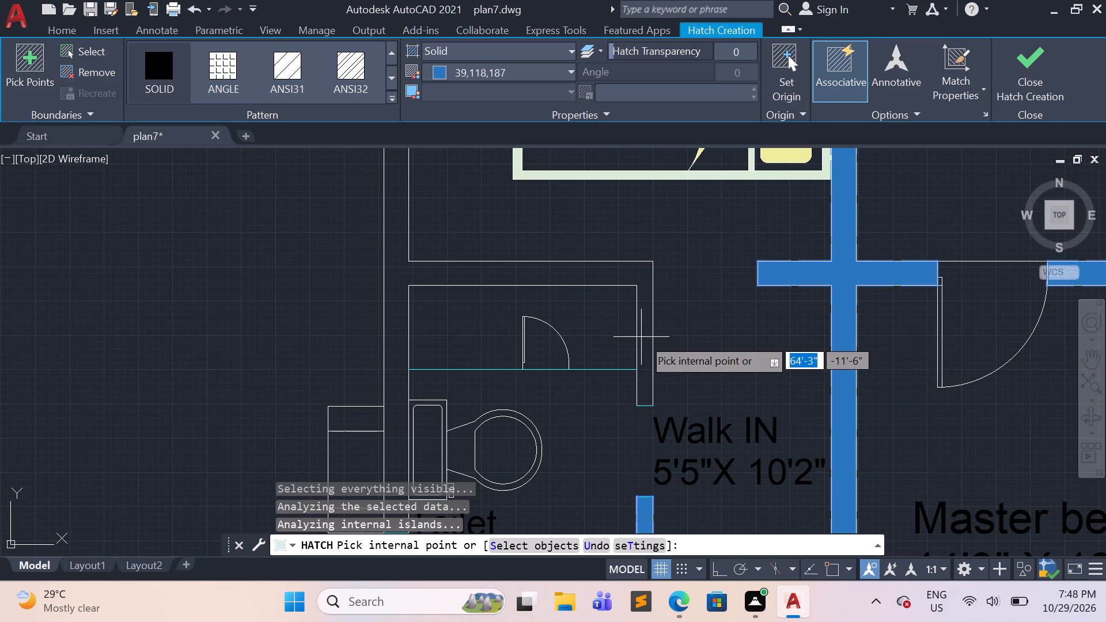
pyautogui.scroll(-3, 643, 396)
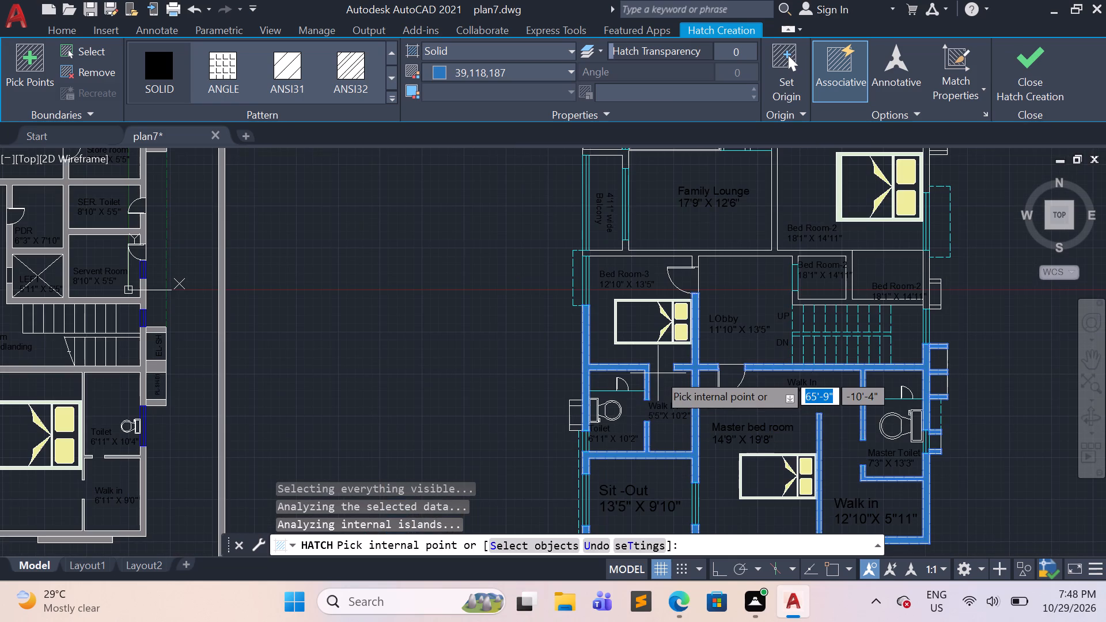
pyautogui.scroll(3, 572, 428)
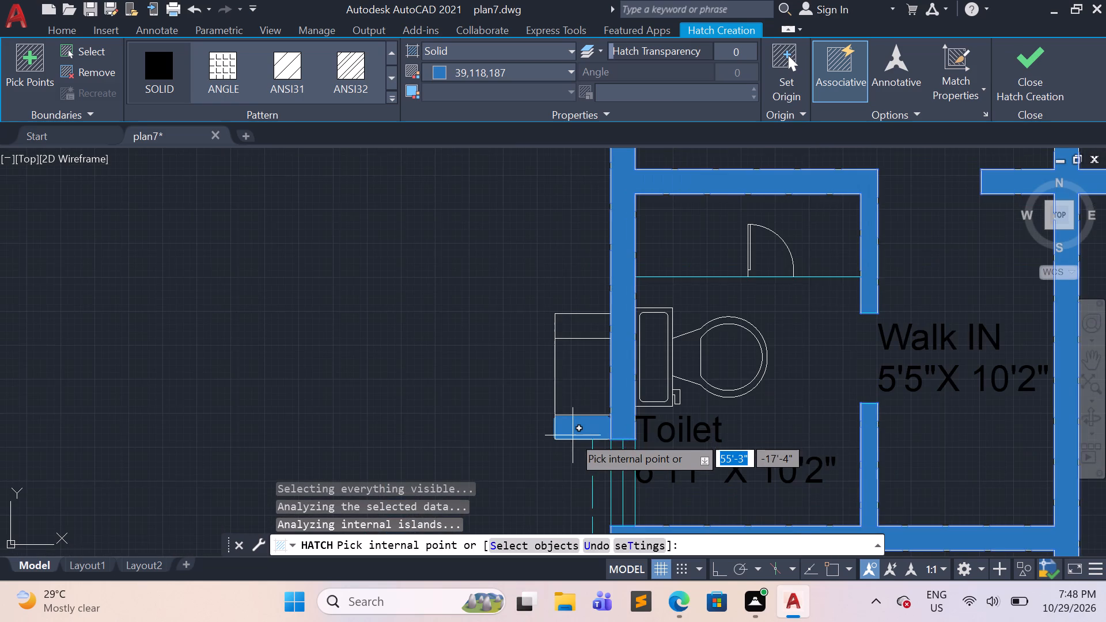
pyautogui.click(573, 436)
pyautogui.click(579, 325)
pyautogui.scroll(-2, 620, 409)
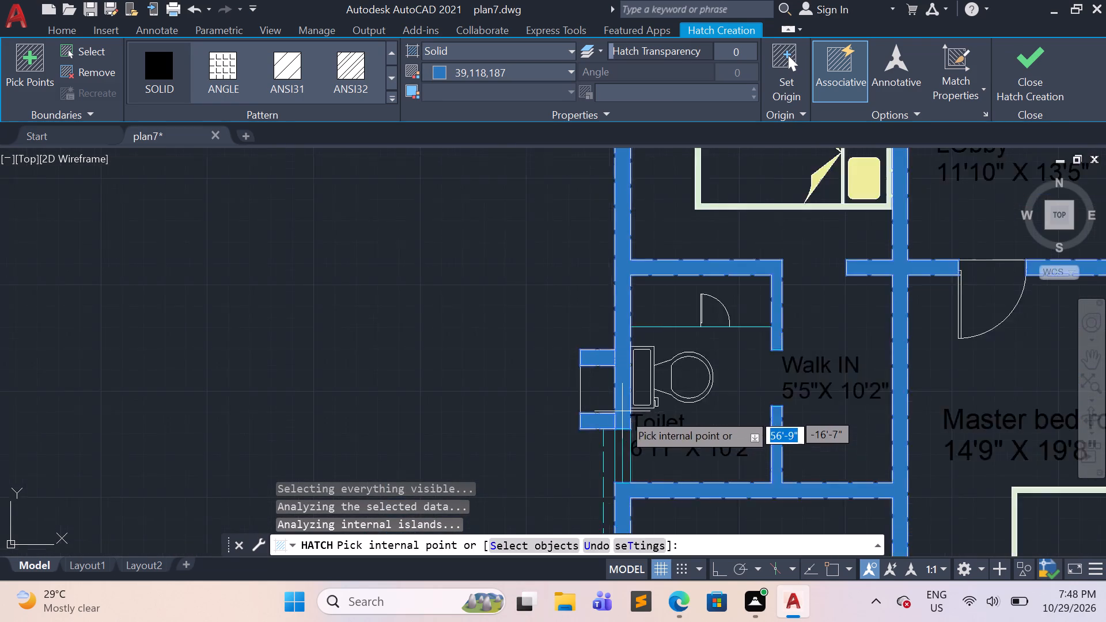
# Fill the walls between Bed Room-3, the Lobby, Family Lounge and Bed Room-2, plus the exterior wall and two projecting strips beside the staircase.
pyautogui.scroll(-2, 623, 412)
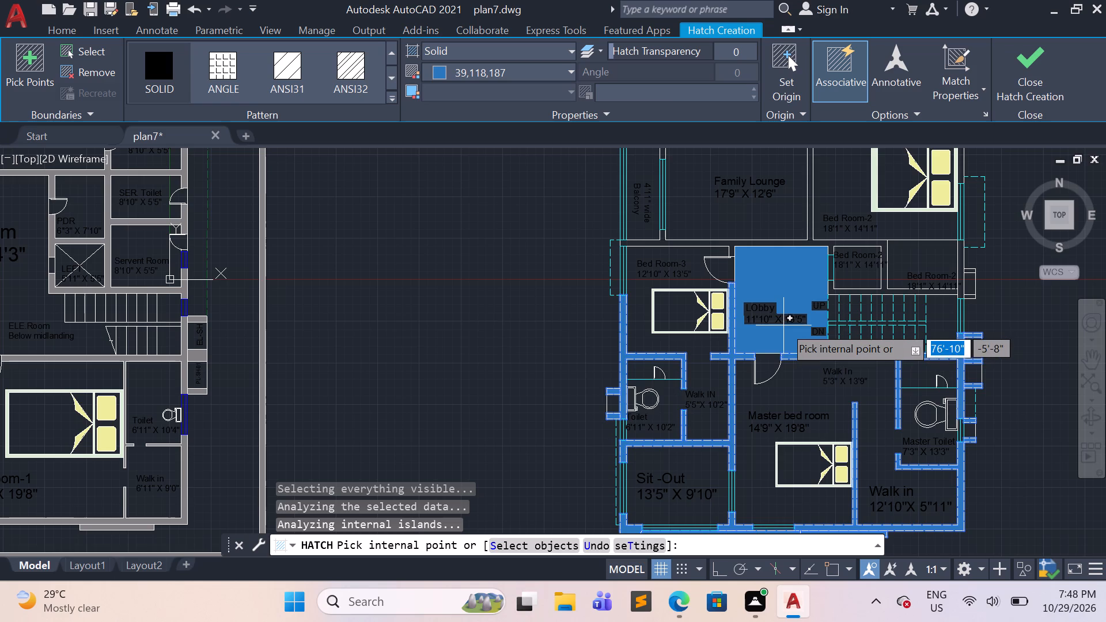
pyautogui.moveTo(783, 328); pyautogui.dragTo(733, 479, button='middle')
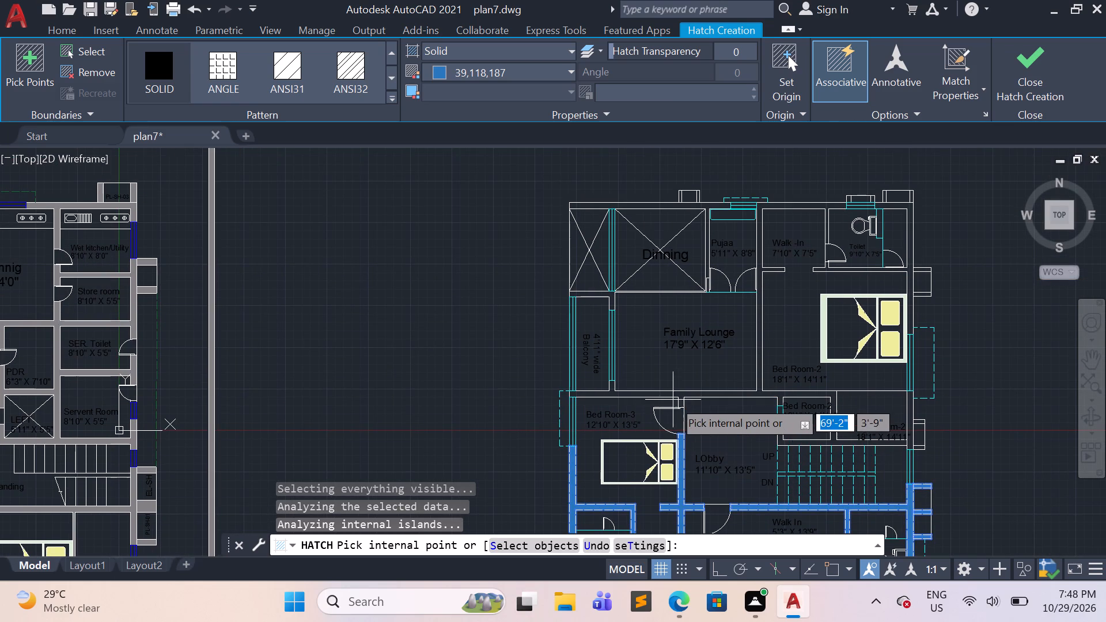
pyautogui.click(681, 395)
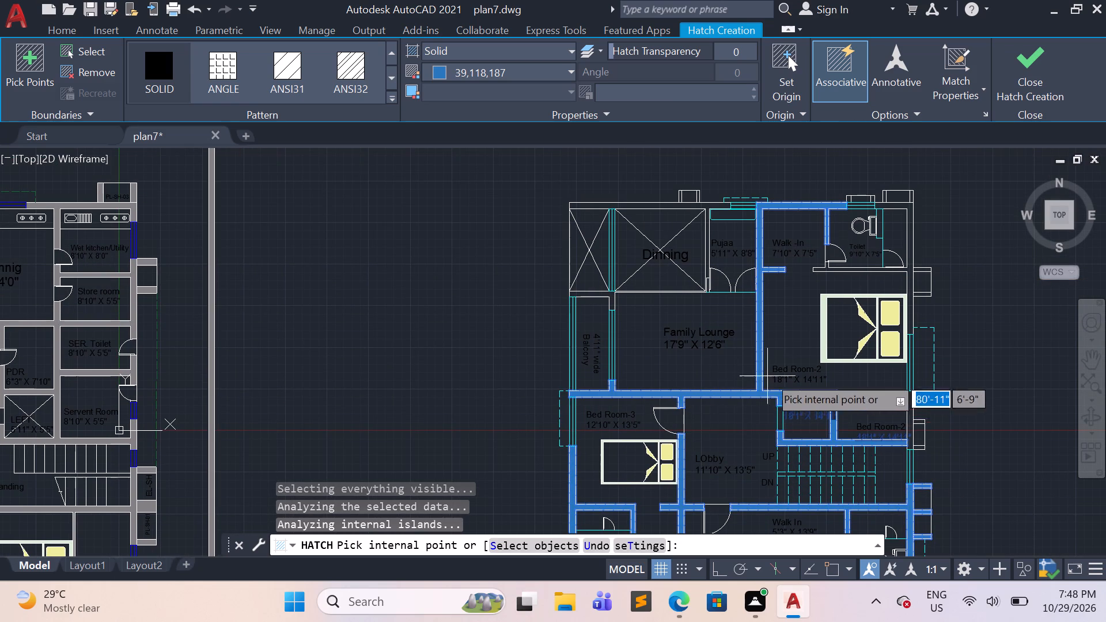
pyautogui.scroll(2, 918, 439)
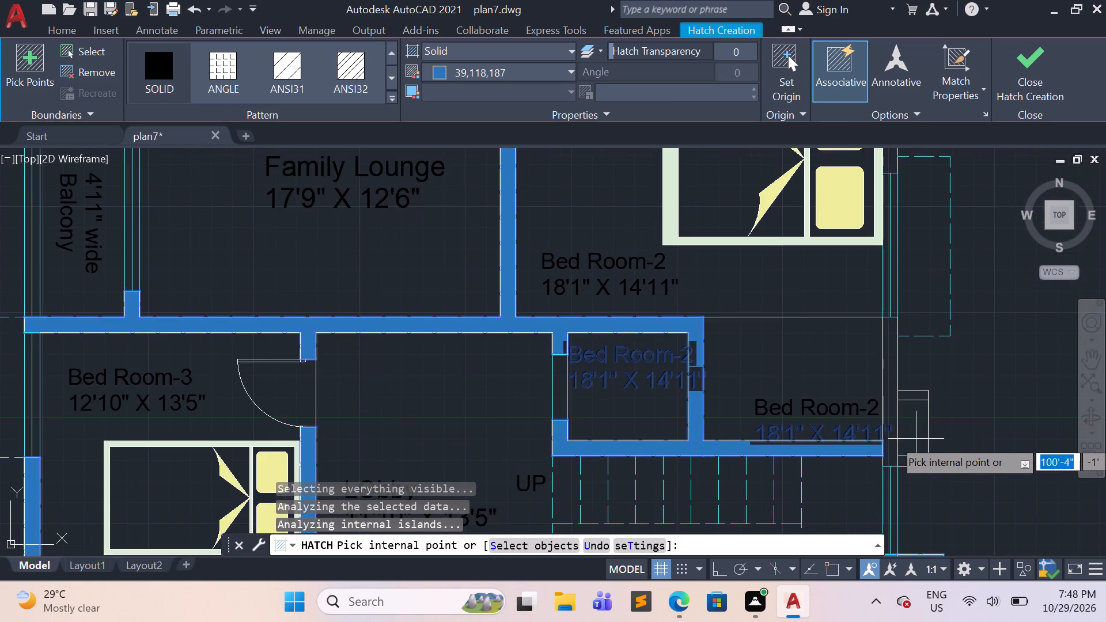
pyautogui.click(913, 463)
pyautogui.click(893, 443)
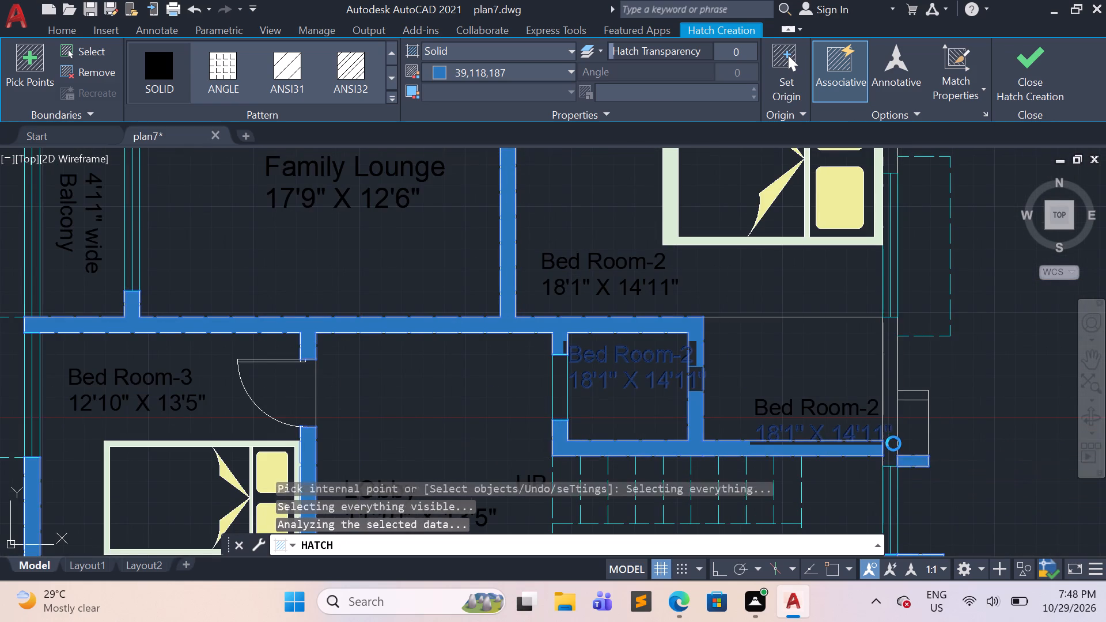
pyautogui.click(913, 393)
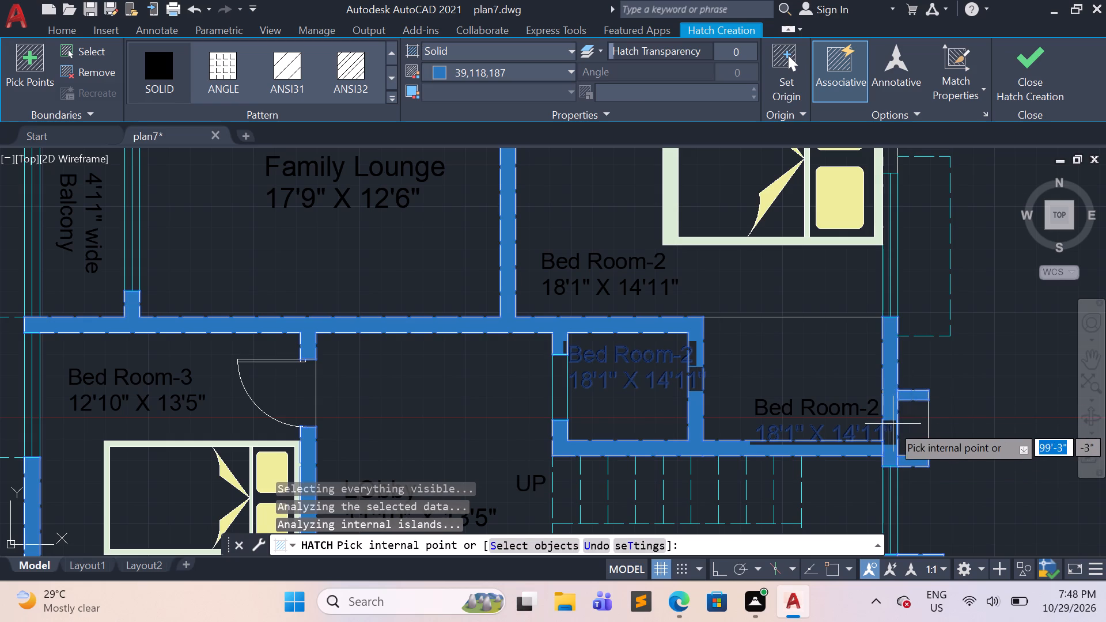
pyautogui.scroll(3, 857, 443)
pyautogui.scroll(-3, 857, 444)
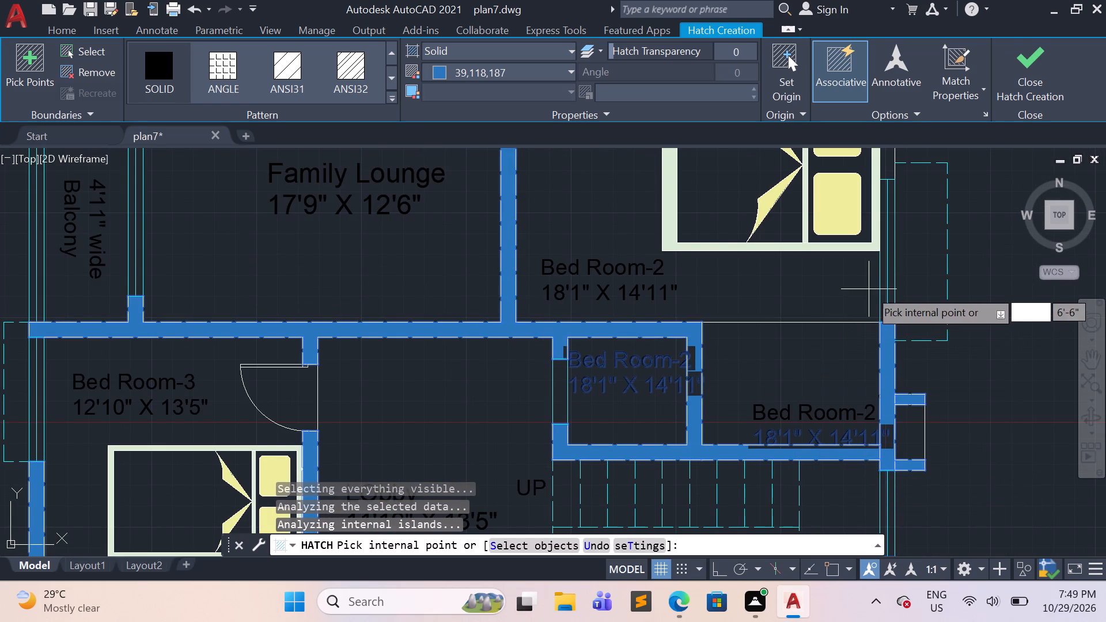
# Fill the exterior wall beside Bed Room-2 and its Toilet, its two projecting strips, and the walls around the Dinning and Balcony.
pyautogui.scroll(-3, 830, 331)
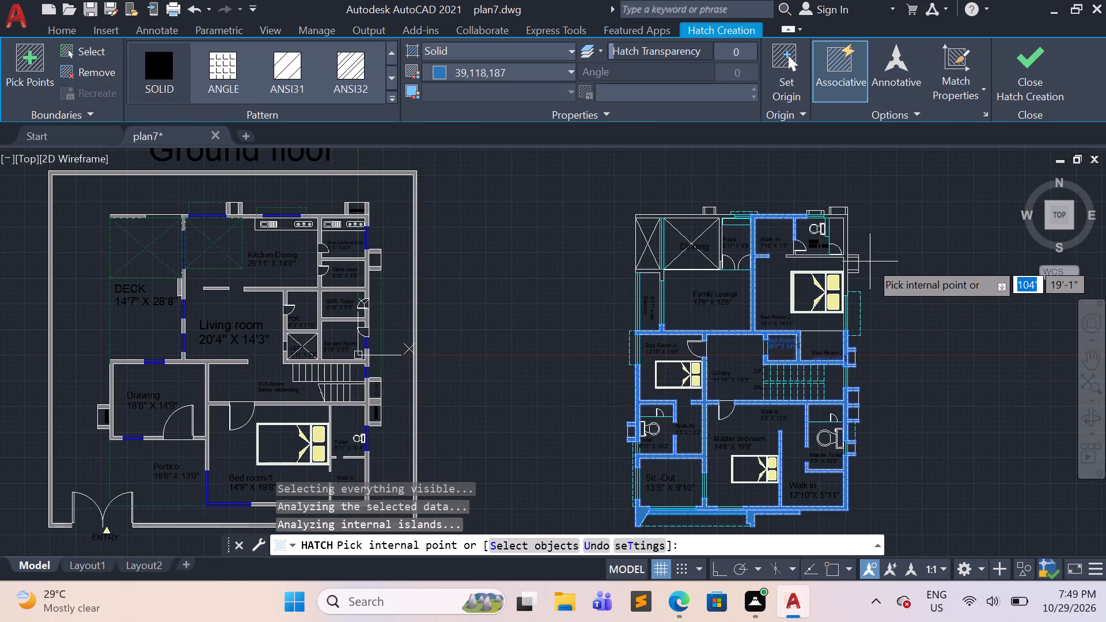
pyautogui.scroll(2, 870, 261)
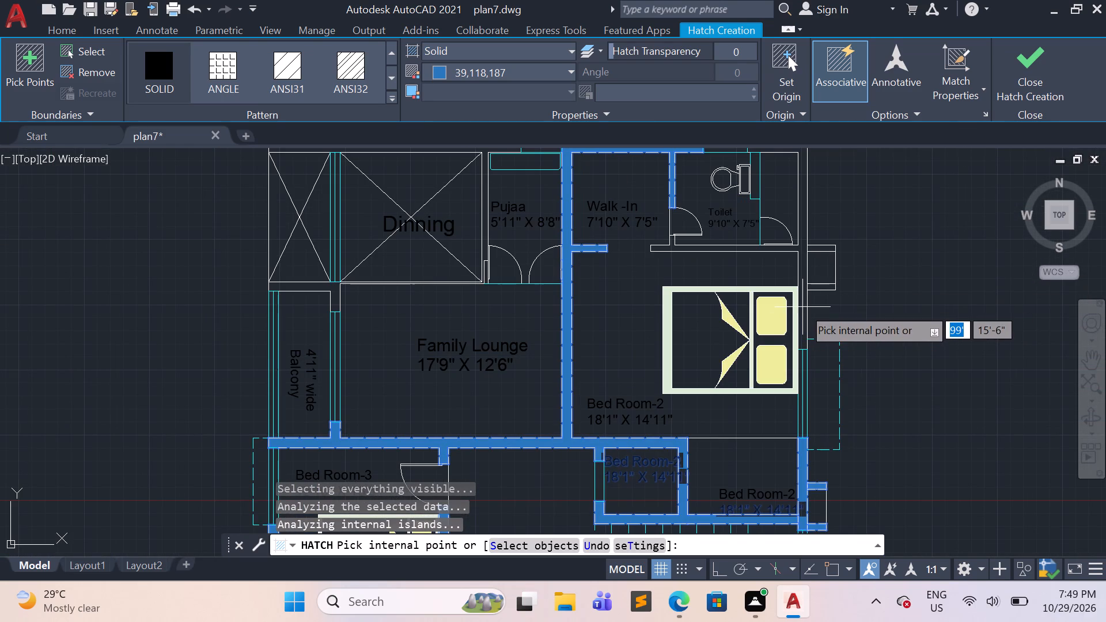
pyautogui.click(802, 305)
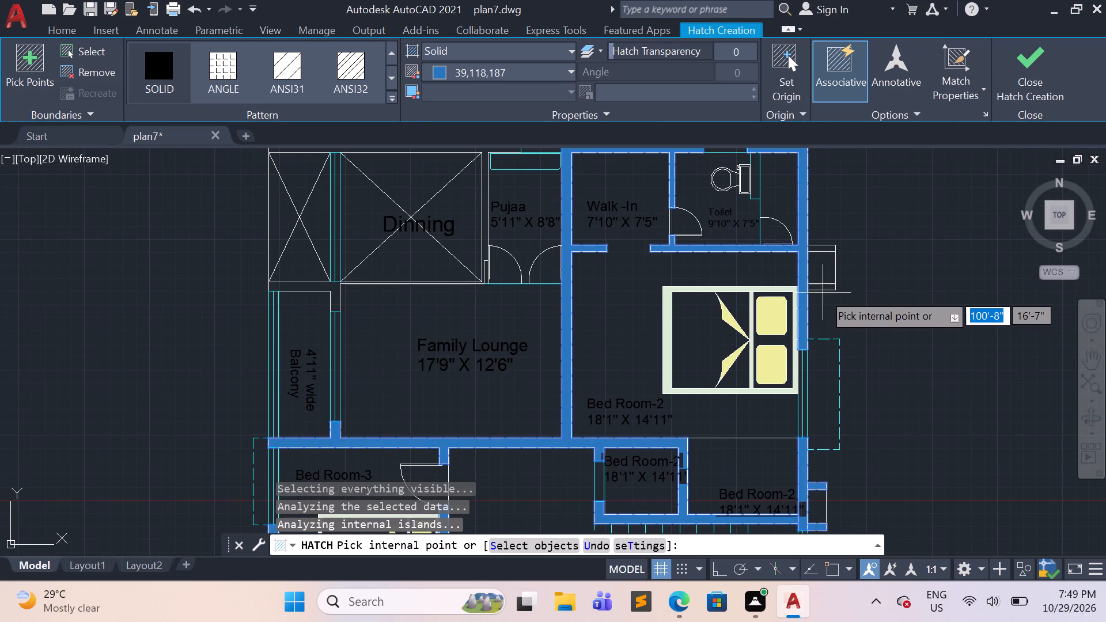
pyautogui.click(823, 288)
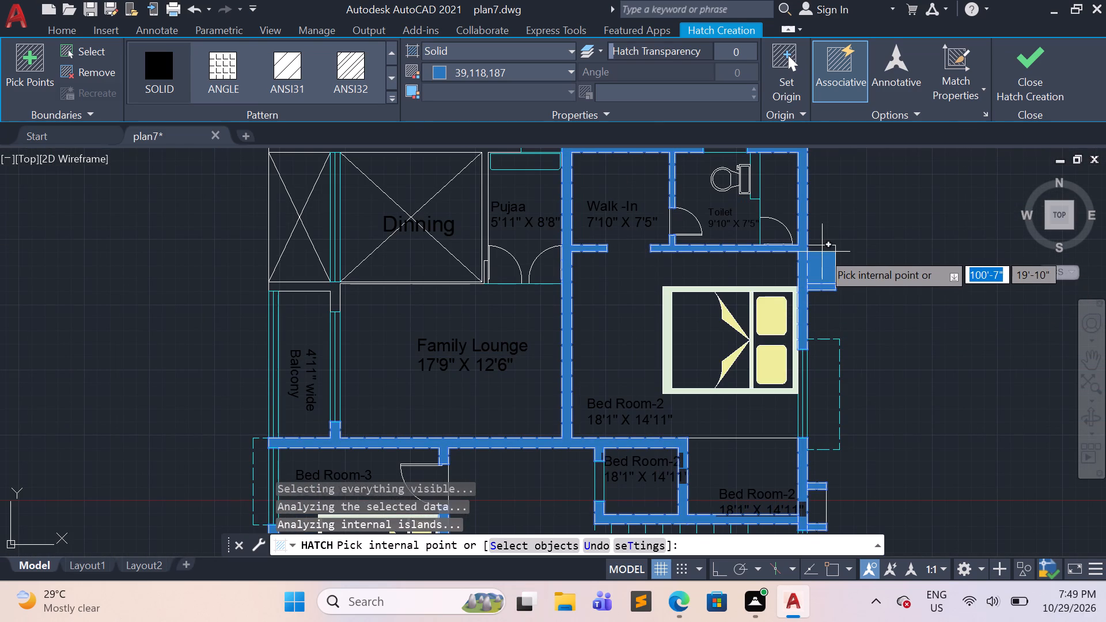
pyautogui.click(822, 248)
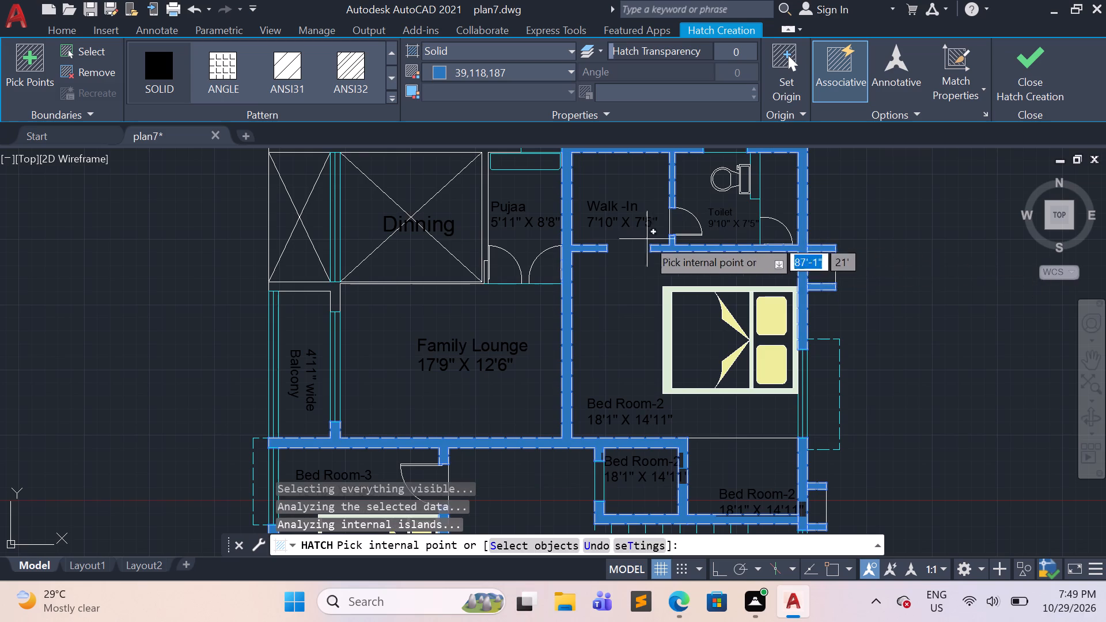
pyautogui.click(332, 285)
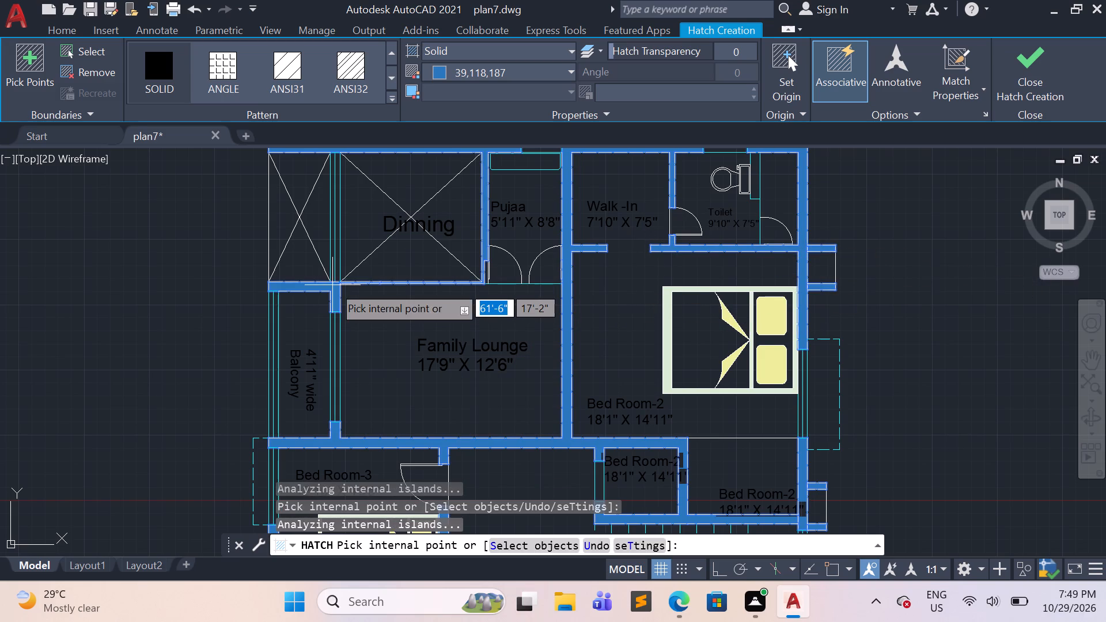
# Fill the six short wall strips projecting outward from the exterior wall above the 9'10" X 7'5" Toilet and the Dinning area.
pyautogui.scroll(-1, 503, 333)
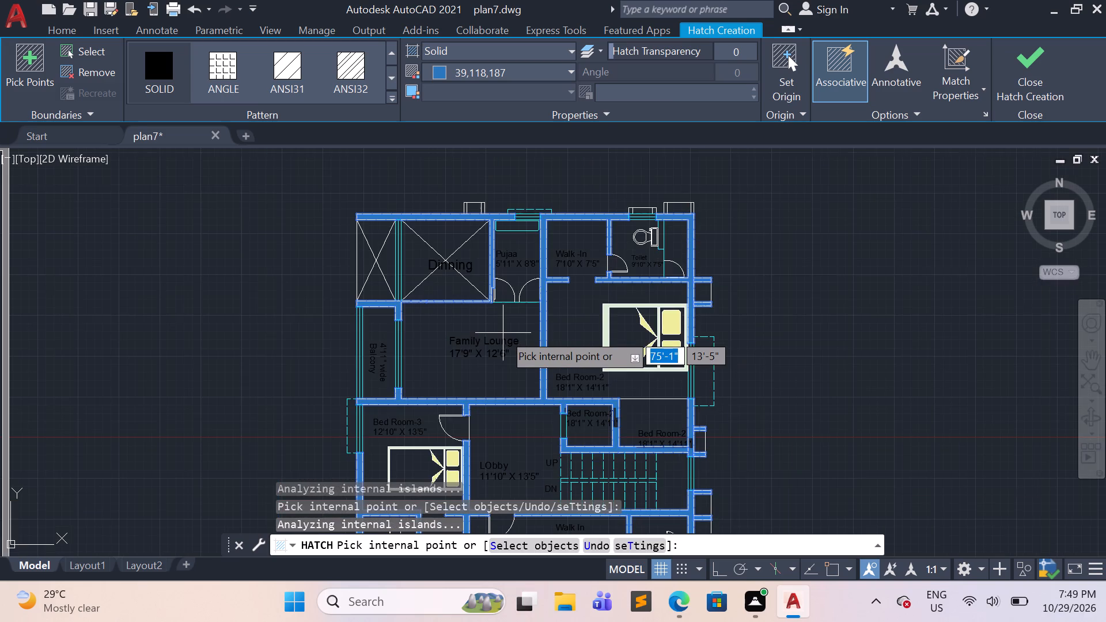
pyautogui.scroll(-1, 505, 333)
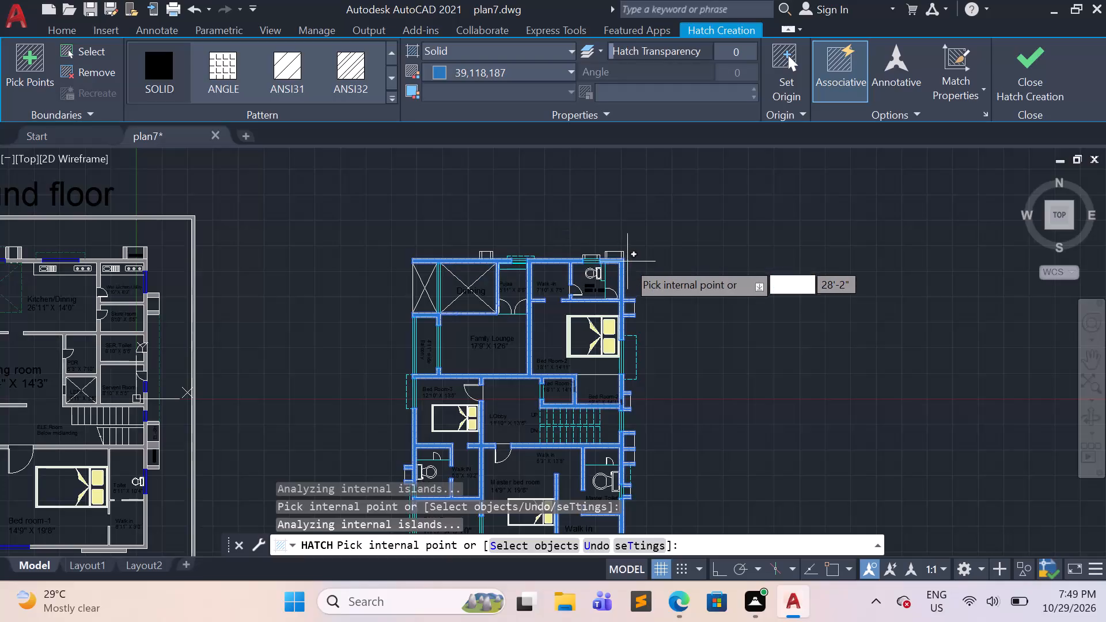
pyautogui.scroll(4, 633, 261)
pyautogui.click(554, 234)
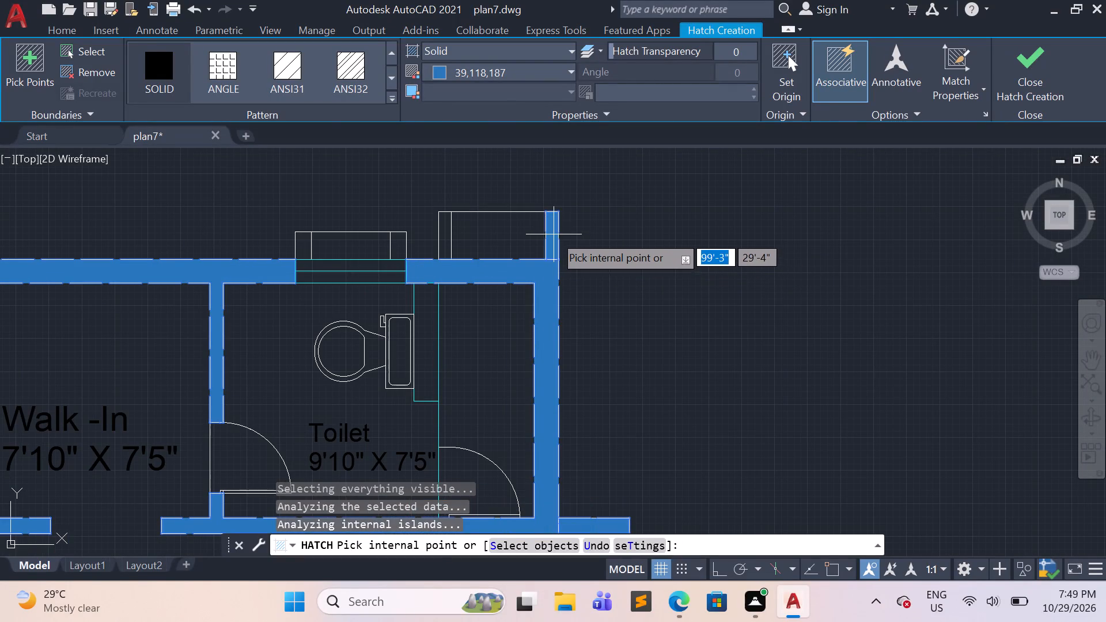
pyautogui.click(440, 234)
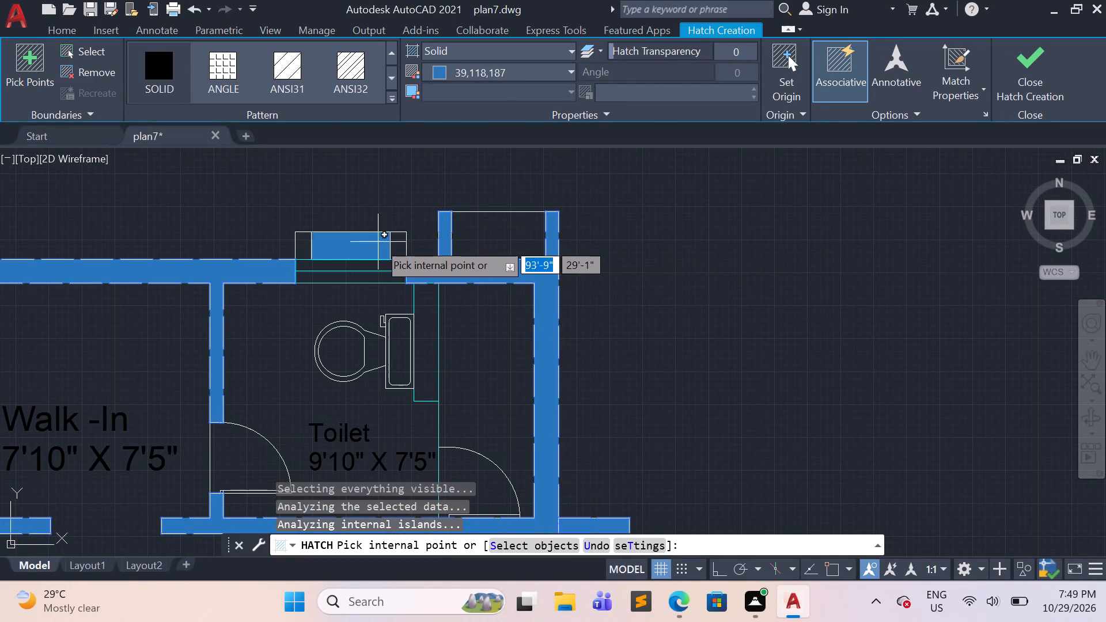
pyautogui.click(397, 246)
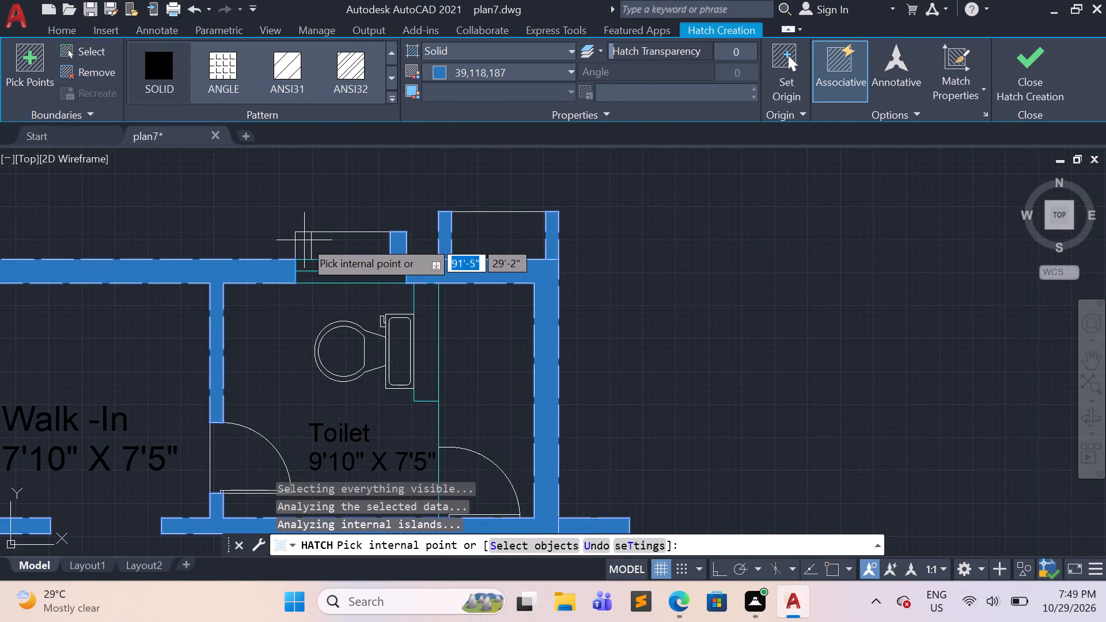
pyautogui.click(303, 240)
pyautogui.scroll(-3, 356, 284)
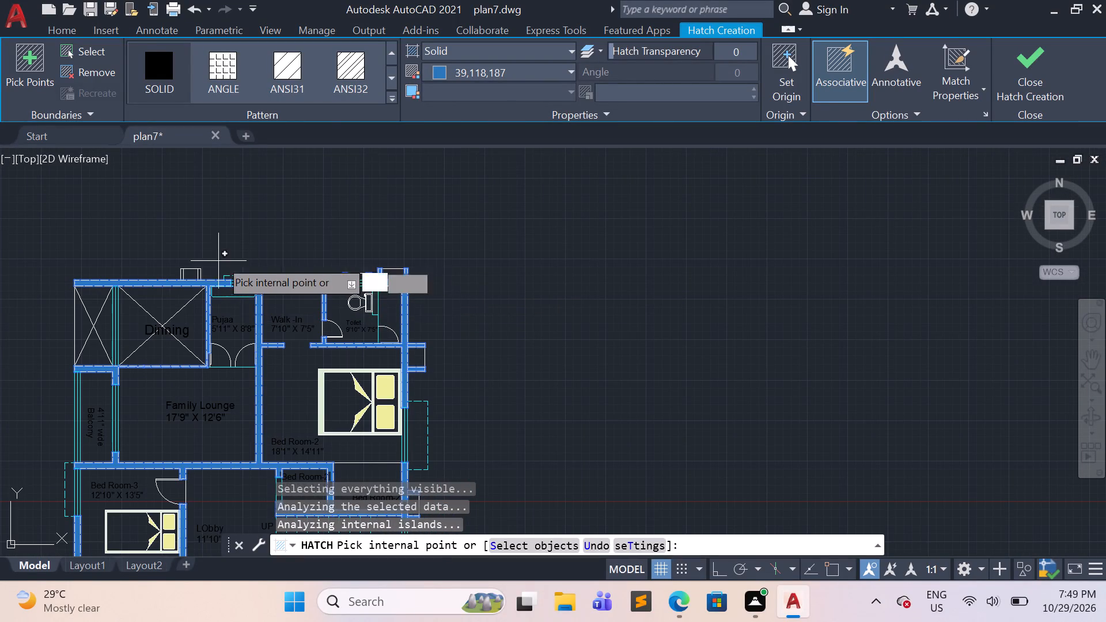
pyautogui.scroll(-1, 224, 246)
pyautogui.moveTo(224, 246); pyautogui.dragTo(520, 280, button='middle')
pyautogui.scroll(3, 468, 316)
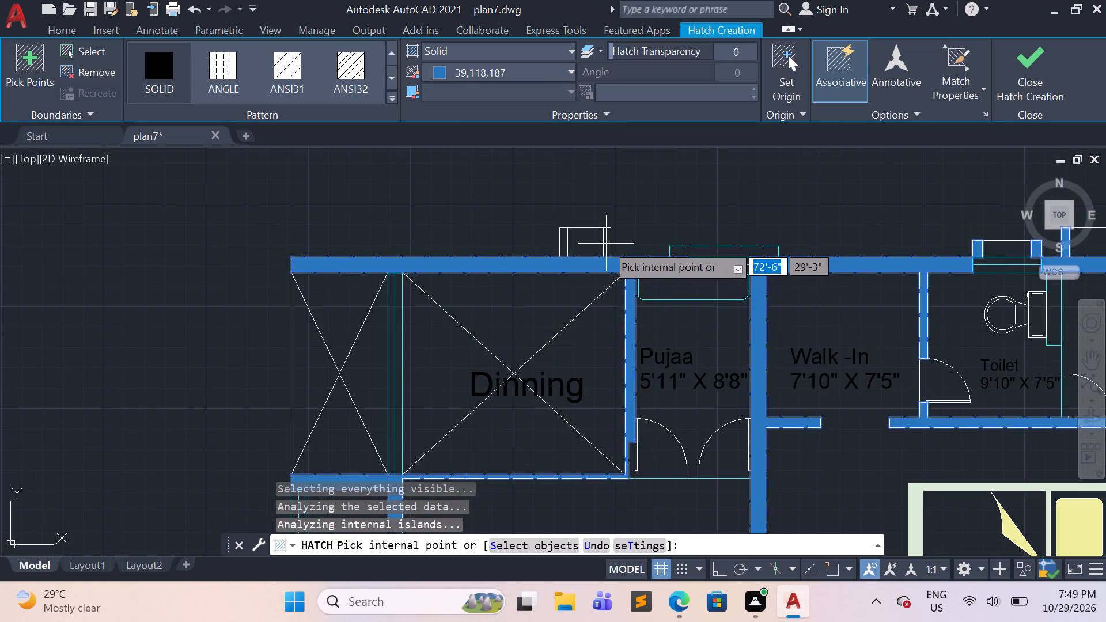
pyautogui.click(606, 244)
pyautogui.click(563, 246)
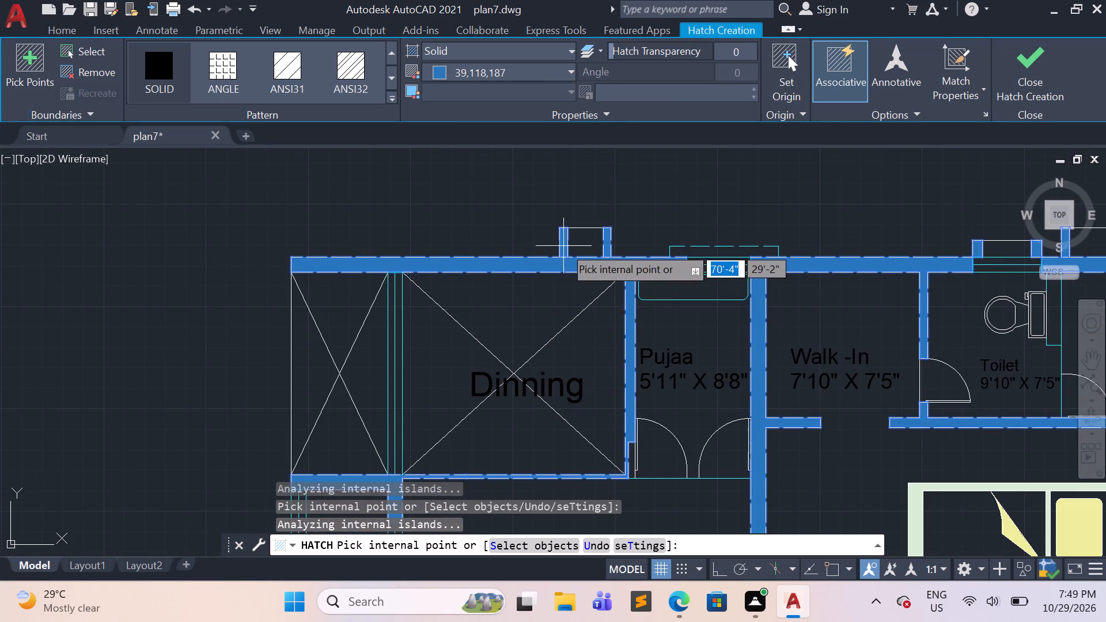
# Fill the small remaining wall piece at the corner between the Dinning area and the Pujaa door.
pyautogui.scroll(-2, 604, 328)
pyautogui.scroll(2, 607, 395)
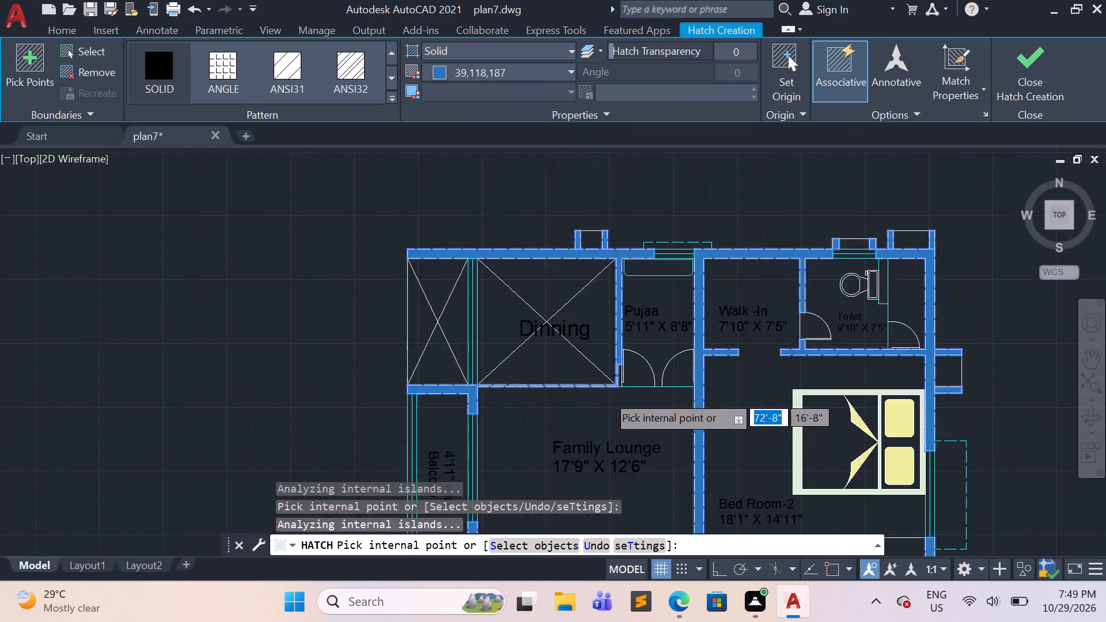
pyautogui.scroll(1, 607, 395)
pyautogui.click(634, 355)
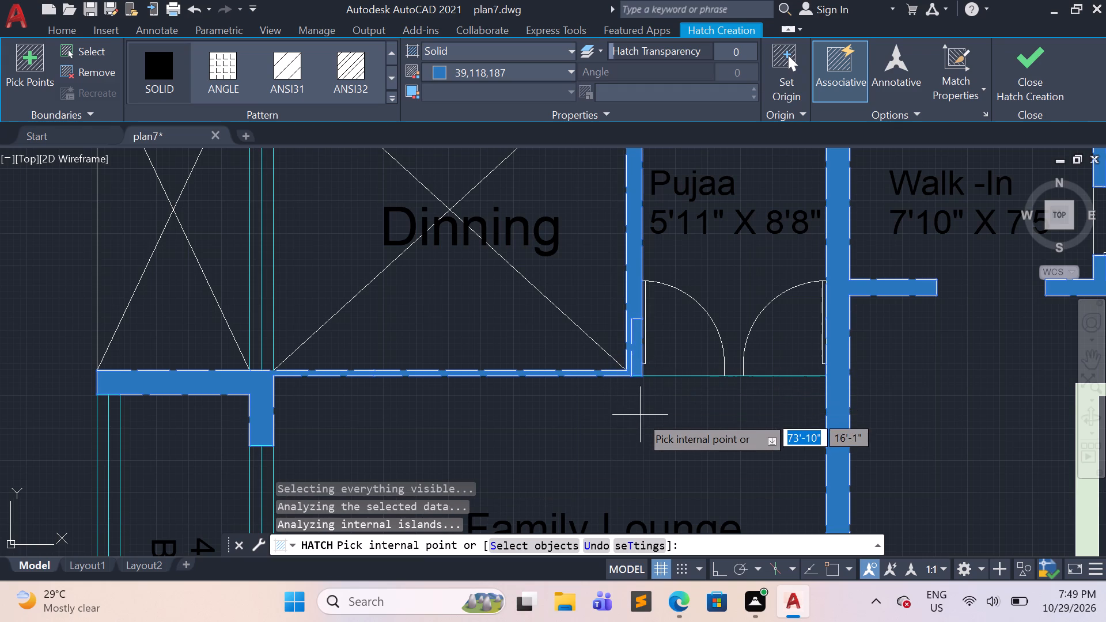
pyautogui.scroll(-2, 640, 418)
pyautogui.scroll(-1, 692, 449)
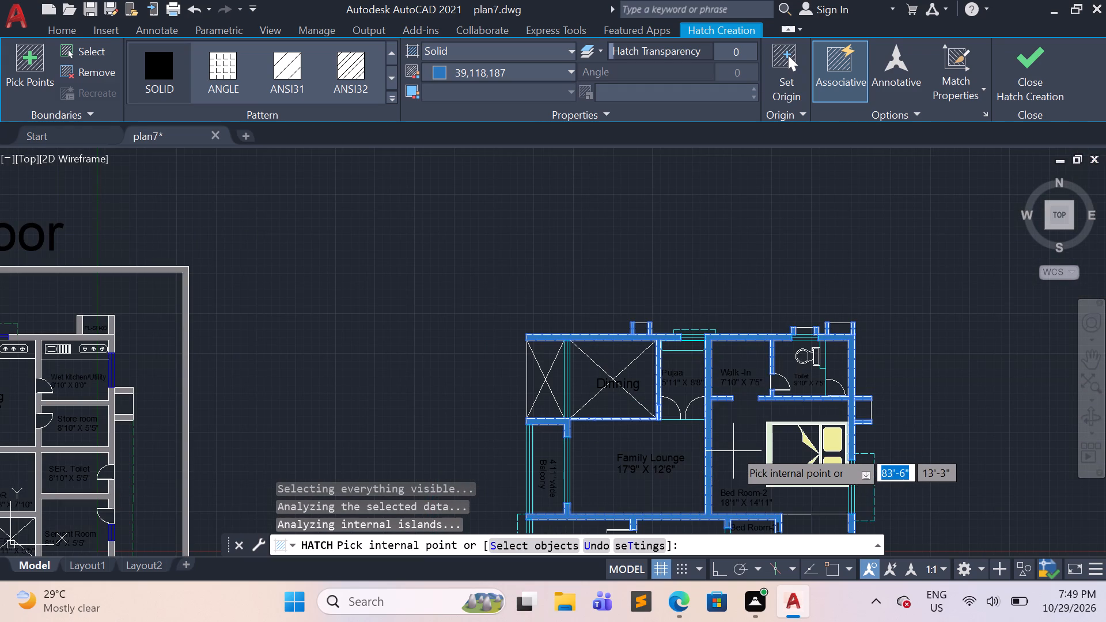
# Finish the solid wall hatch in colour 39,118,187 and end the Hatch command.
pyautogui.moveTo(737, 439); pyautogui.dragTo(622, 276, button='middle')
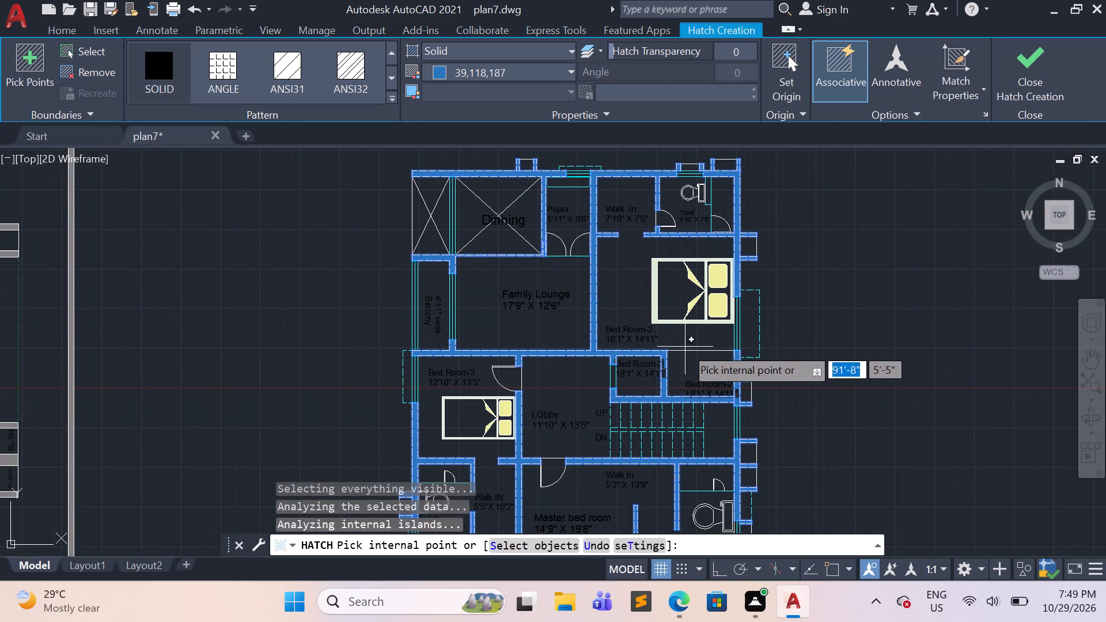
pyautogui.scroll(1, 796, 392)
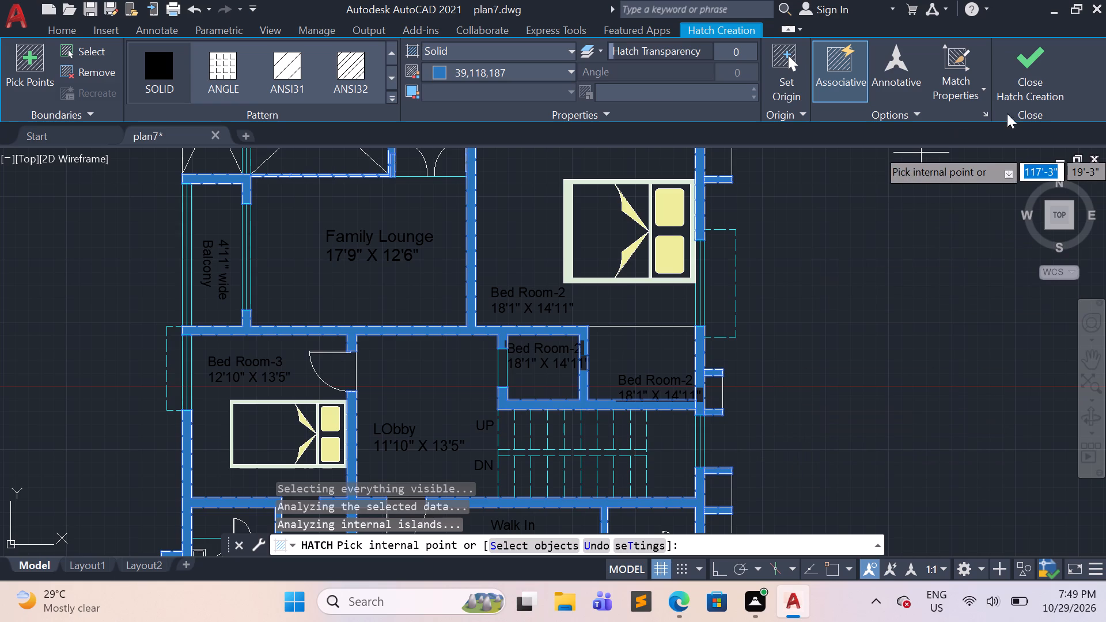
pyautogui.click(1027, 63)
pyautogui.press('Escape')
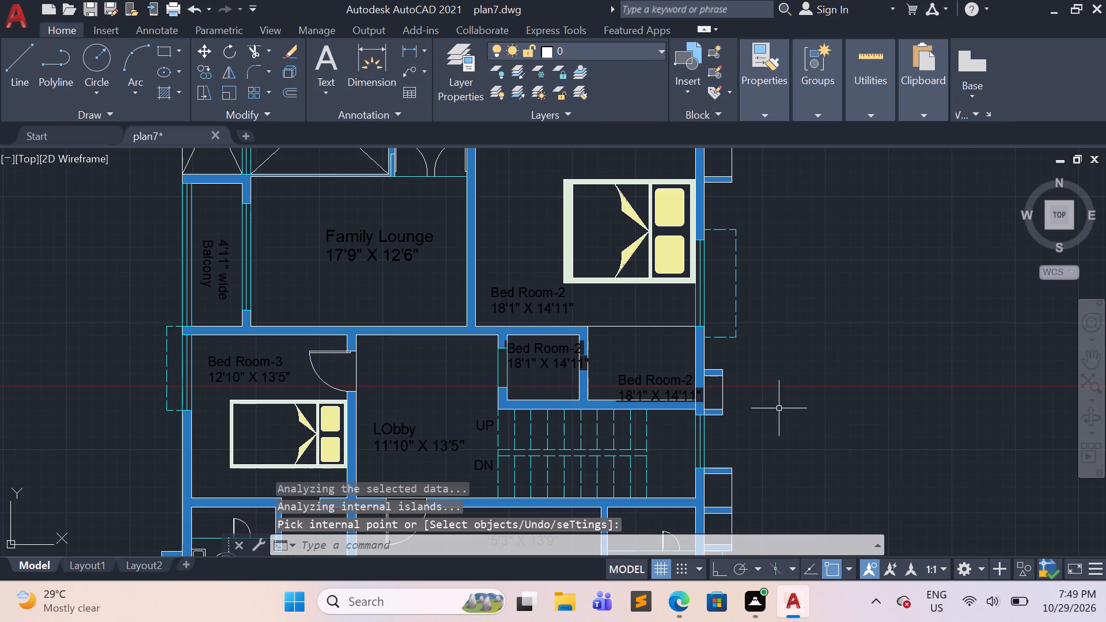
# Switch to the 123.pdf reference in Microsoft Edge and tile it side by side with the plan7 drawing.
pyautogui.scroll(1, 671, 418)
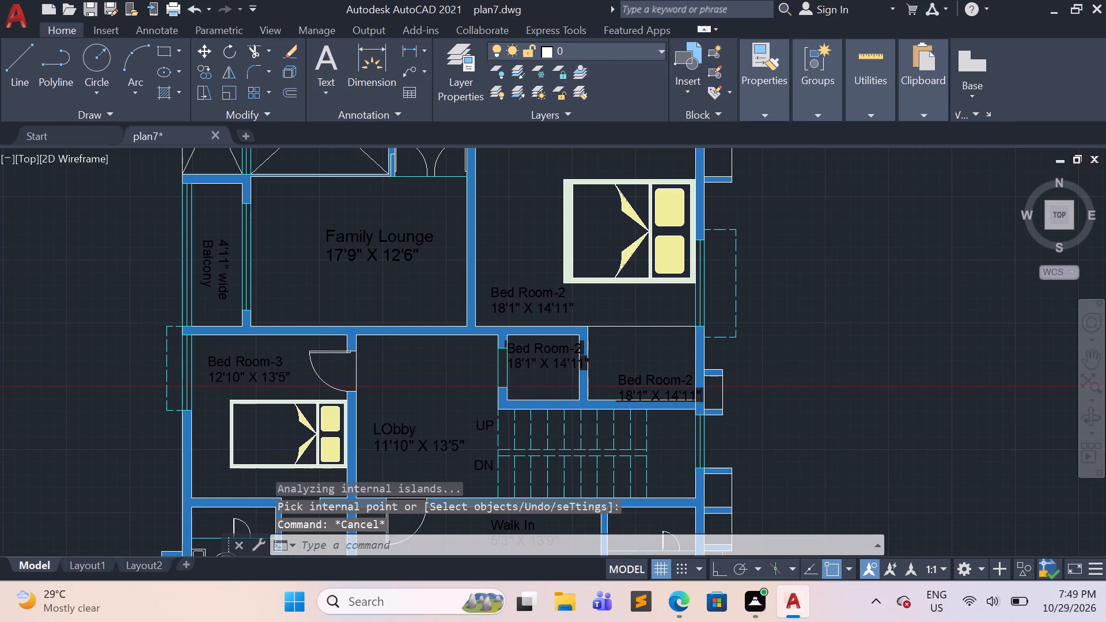
pyautogui.scroll(-1, 584, 435)
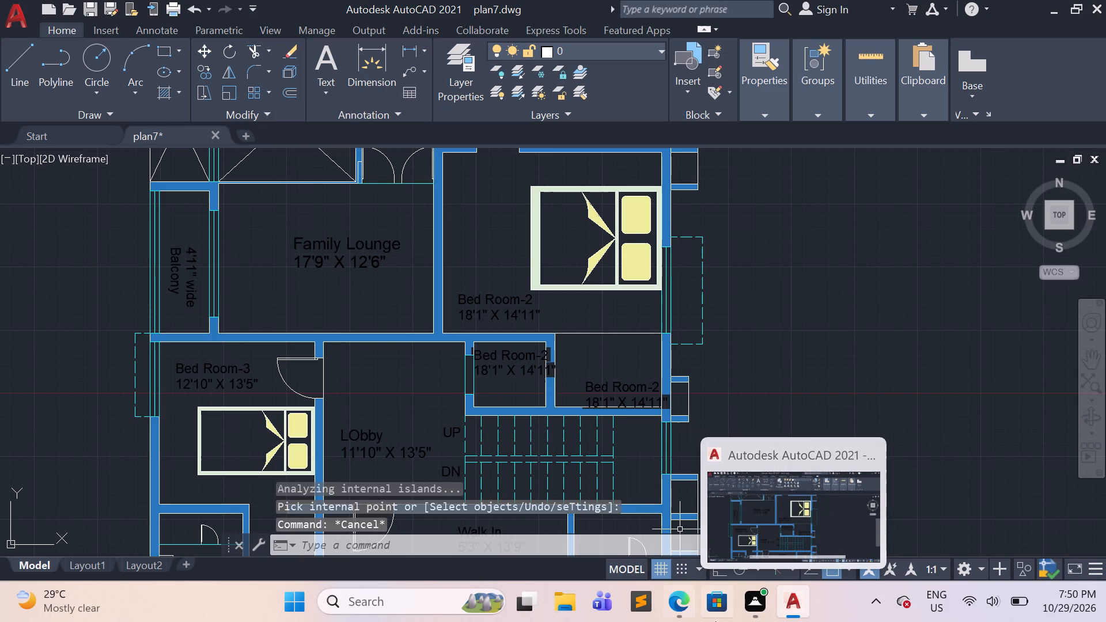
pyautogui.click(668, 567)
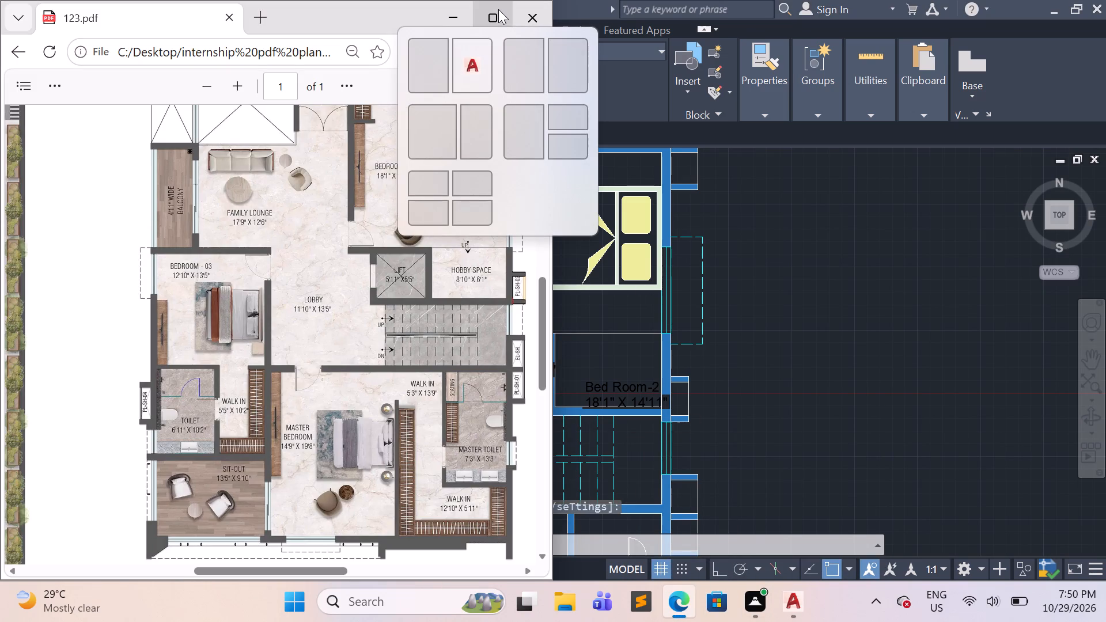
pyautogui.click(469, 70)
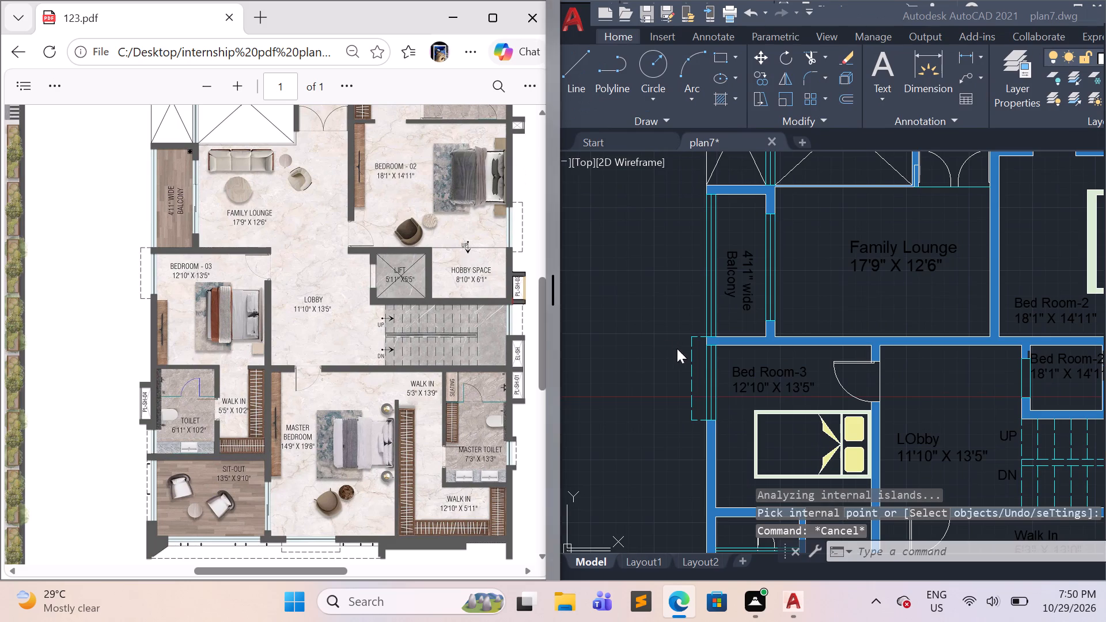
# Rename the copied Bed Room-2 label inside the small walled shaft above the staircase as Lift.
pyautogui.scroll(-1, 753, 391)
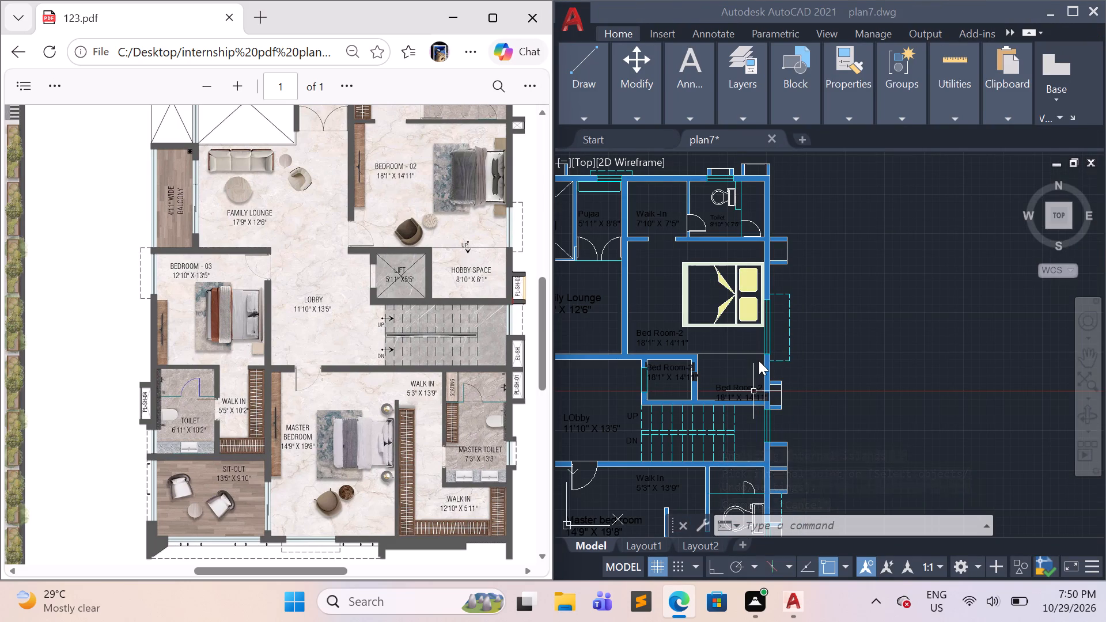
pyautogui.scroll(1, 748, 362)
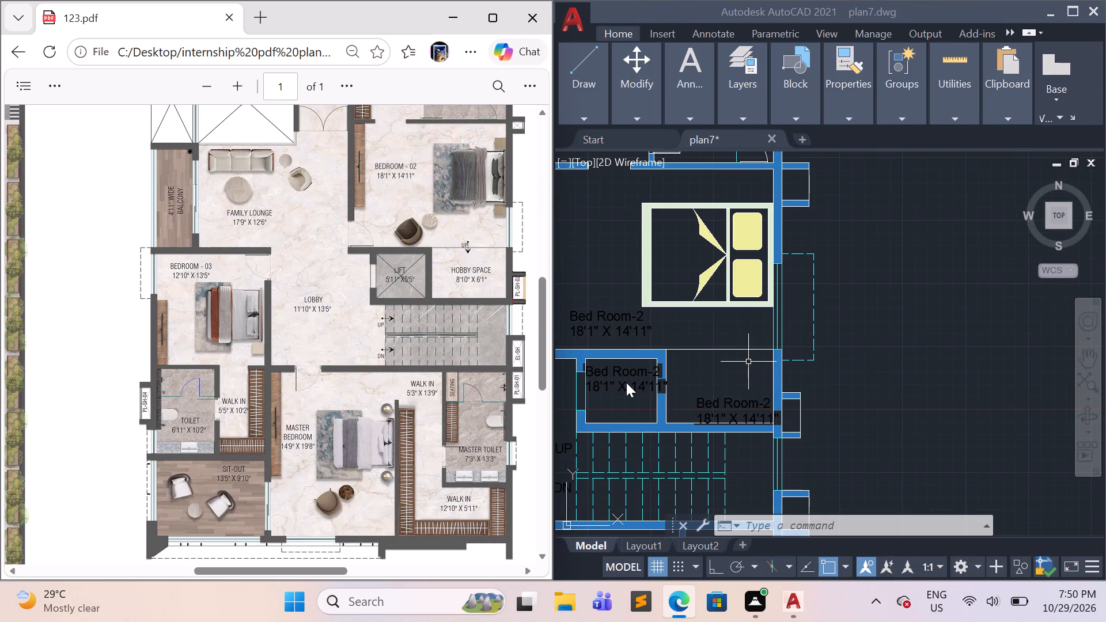
pyautogui.press('Escape')
pyautogui.scroll(1, 624, 393)
pyautogui.doubleClick(644, 356)
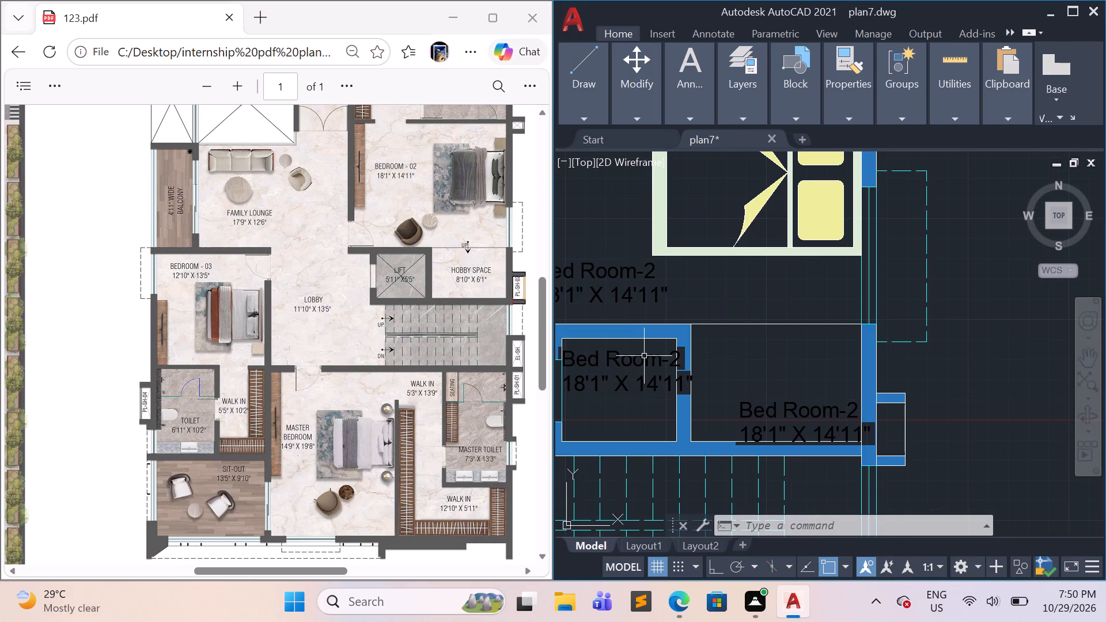
pyautogui.doubleClick(644, 360)
pyautogui.press('BackSpace')
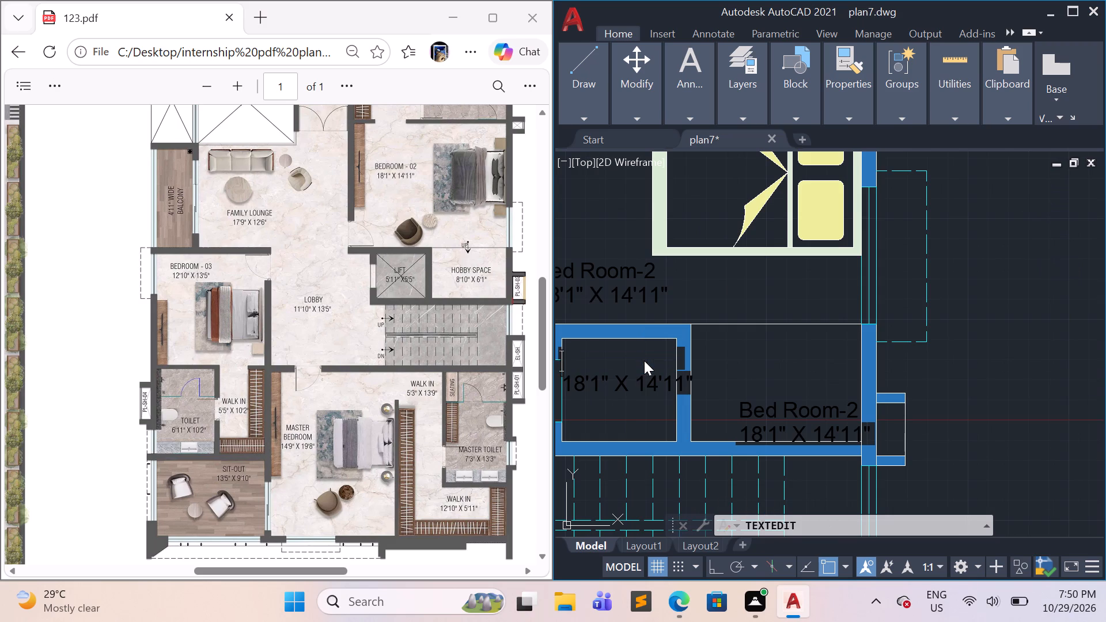
pyautogui.write('Lift')
pyautogui.press('space')
# Change the size text under the Lift label to 5'11" X 5'5".
pyautogui.doubleClick(603, 380)
pyautogui.click(601, 382)
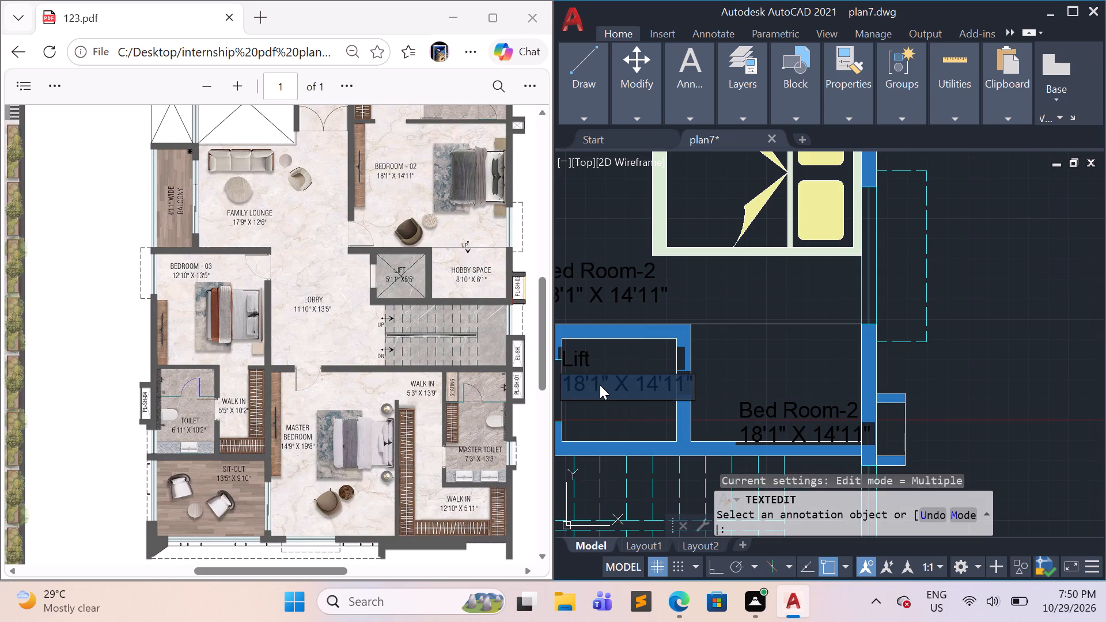
pyautogui.click(600, 385)
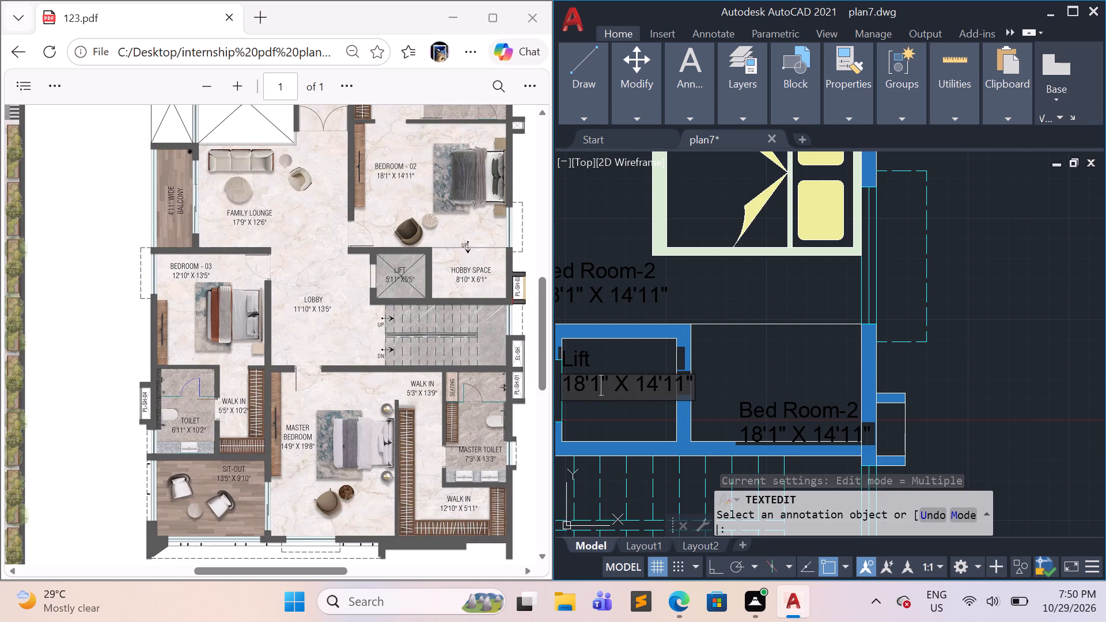
pyautogui.press('1')
pyautogui.press('Left')
pyautogui.press('Left')
pyautogui.press('Left')
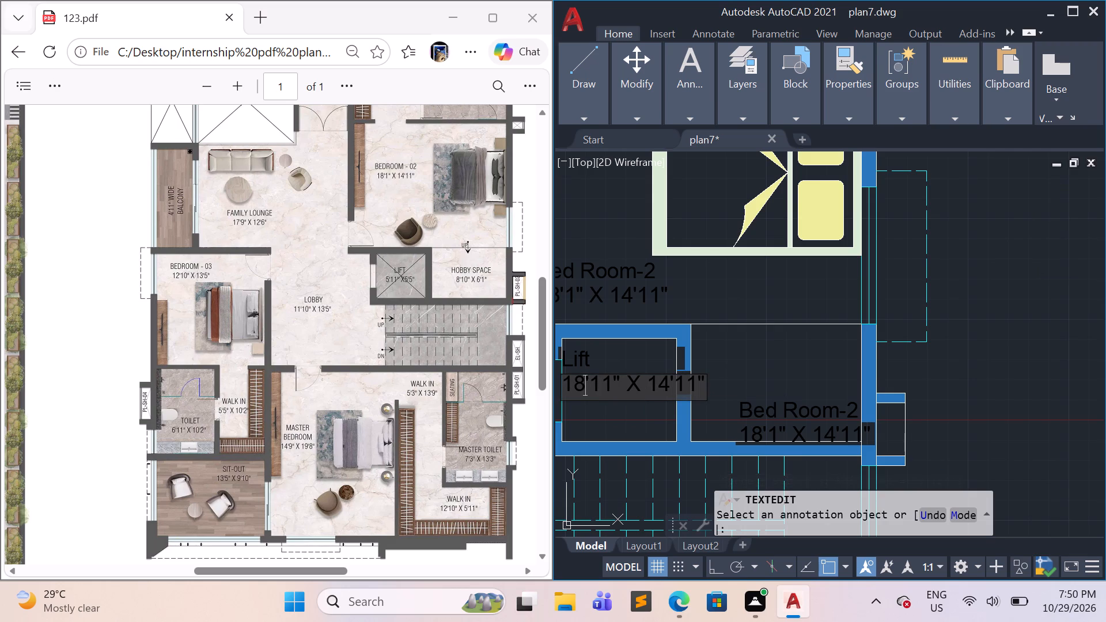
pyautogui.press('BackSpace')
pyautogui.press('BackSpace')
pyautogui.press('5')
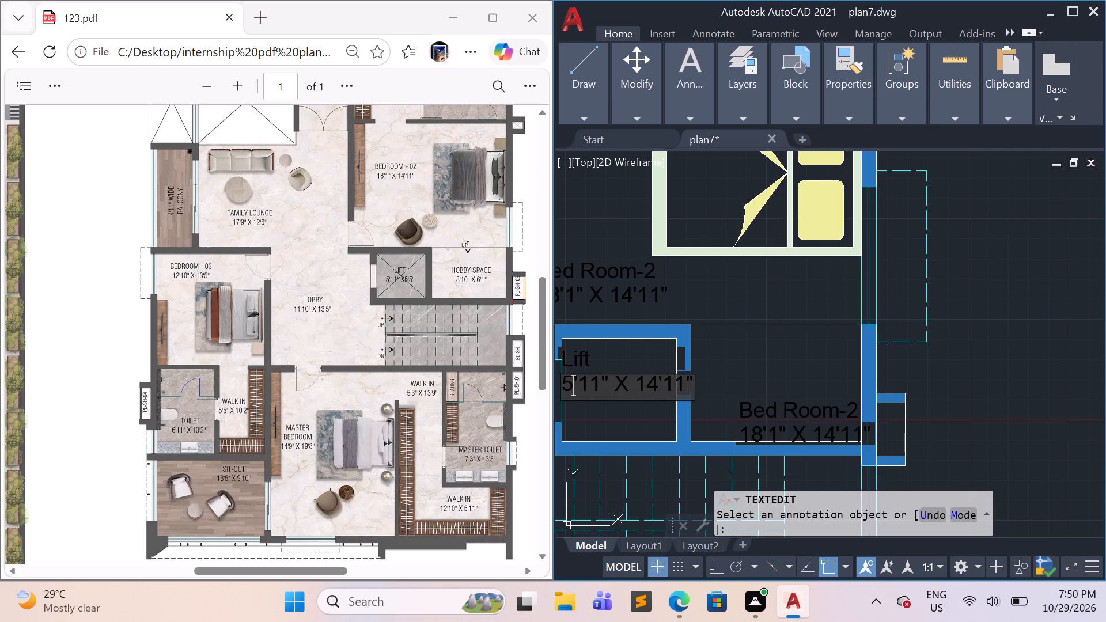
pyautogui.press('Right')
pyautogui.press('Right')
pyautogui.press('Right')
pyautogui.press('Right')
pyautogui.press('Right')
pyautogui.press('Right')
pyautogui.press('Right')
pyautogui.press('Right')
pyautogui.press('Right')
pyautogui.press('Right')
pyautogui.press('Right')
pyautogui.press('Right')
pyautogui.press('Right')
pyautogui.press('Left')
pyautogui.press('BackSpace')
pyautogui.press('BackSpace')
pyautogui.press('5')
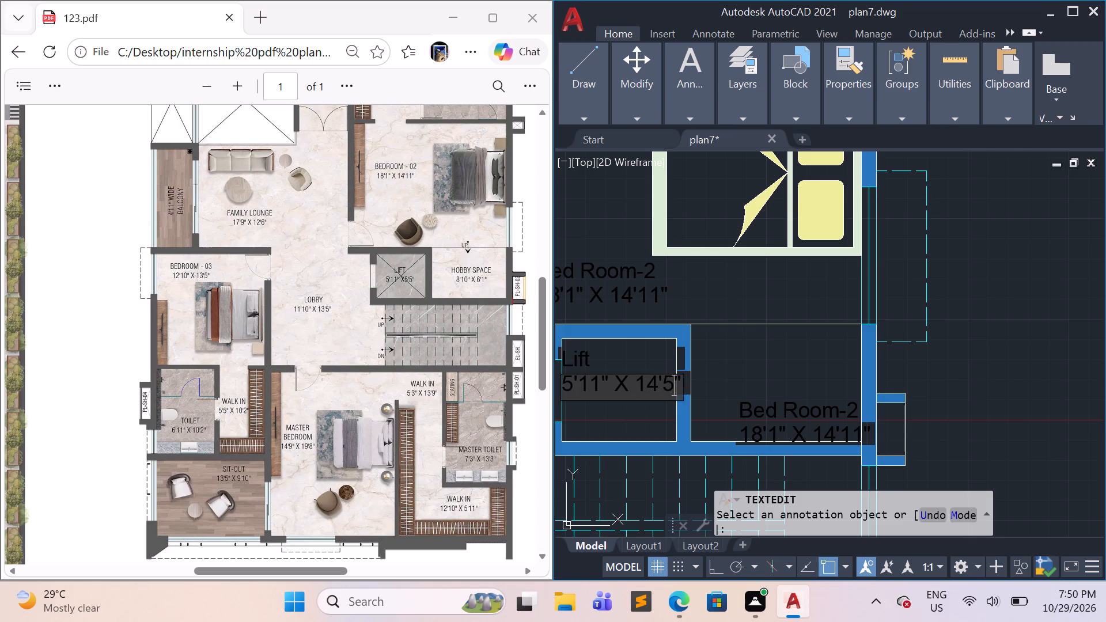
pyautogui.press('Left')
pyautogui.press('Left')
pyautogui.press('Left')
pyautogui.press('Right')
pyautogui.press('BackSpace')
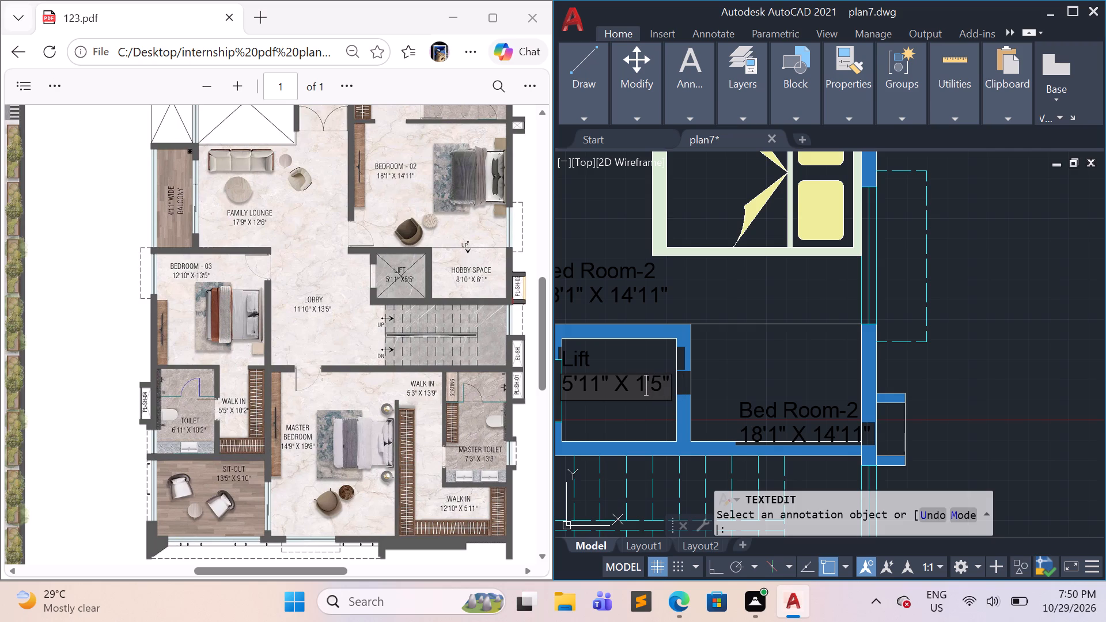
pyautogui.press('BackSpace')
pyautogui.press('5')
pyautogui.click(599, 408)
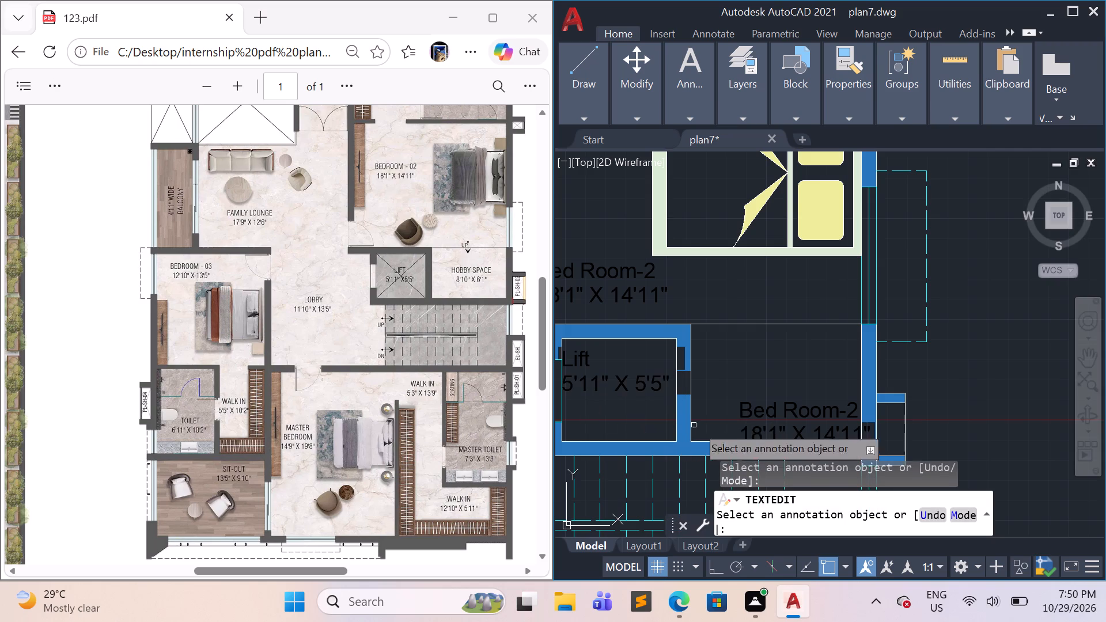
# Rename the copied Bed Room-2 label in the room beside the Lift as Hobby space and end the text editing.
pyautogui.doubleClick(787, 412)
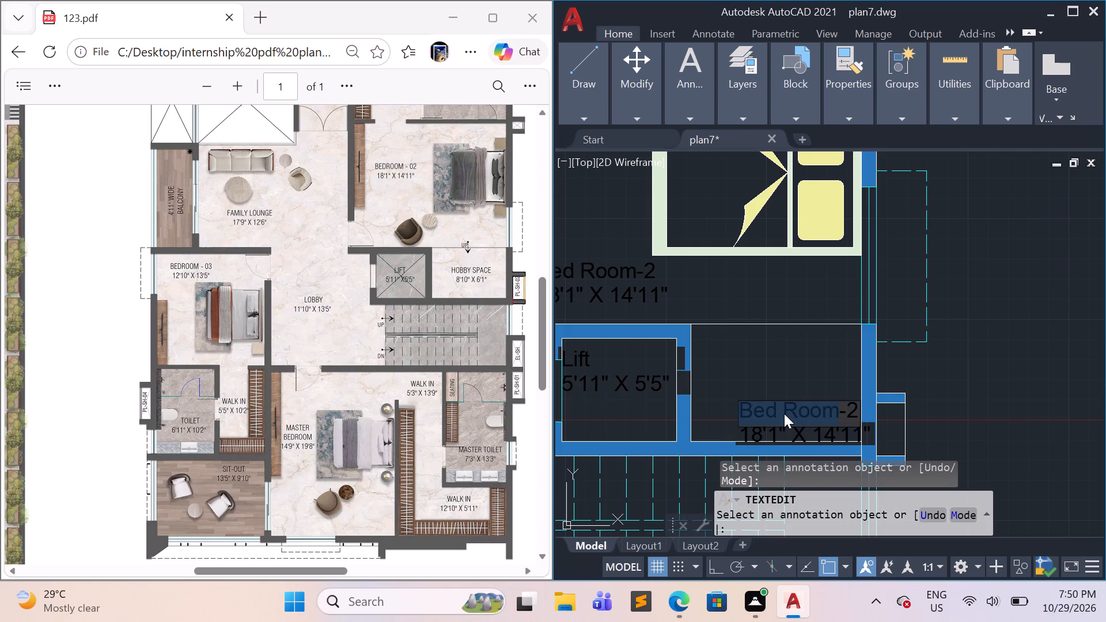
pyautogui.press('BackSpace')
pyautogui.press('Right')
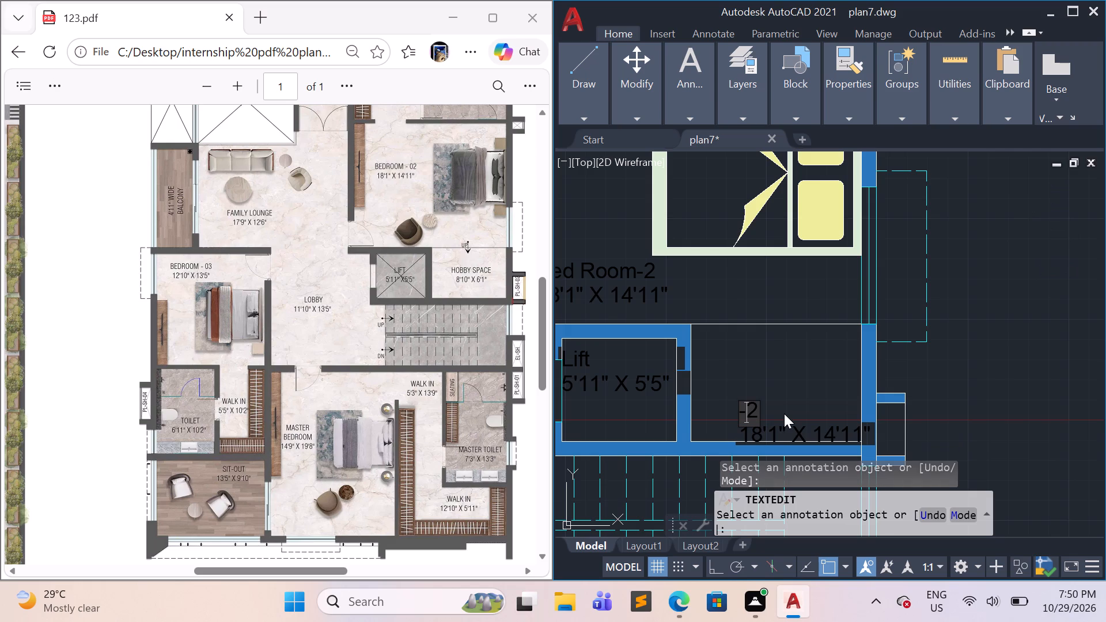
pyautogui.press('Right')
pyautogui.press('BackSpace')
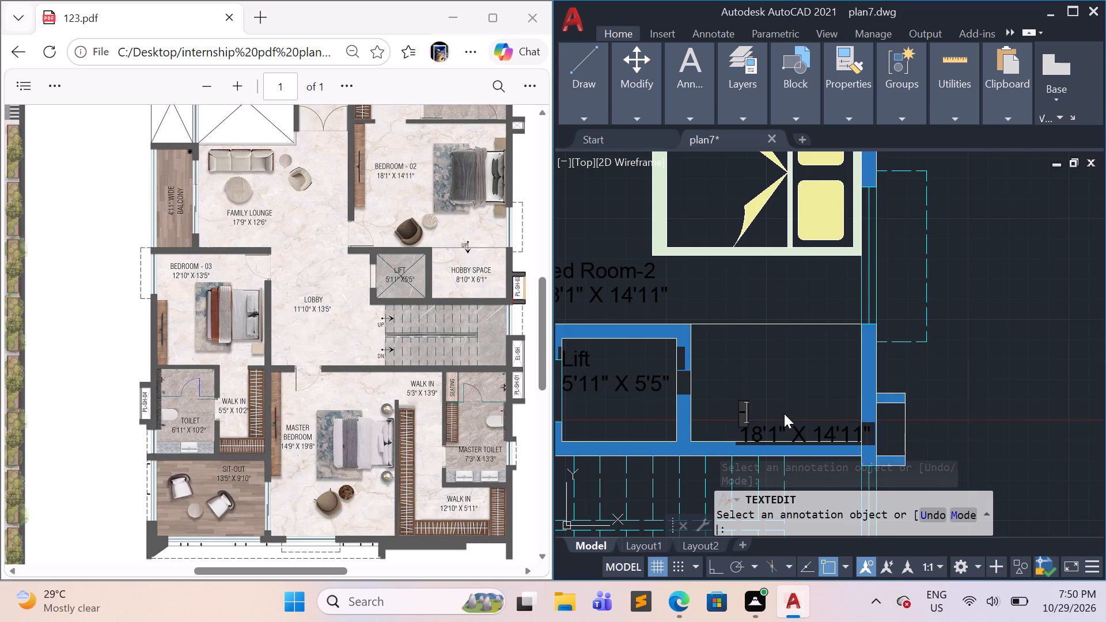
pyautogui.press('BackSpace')
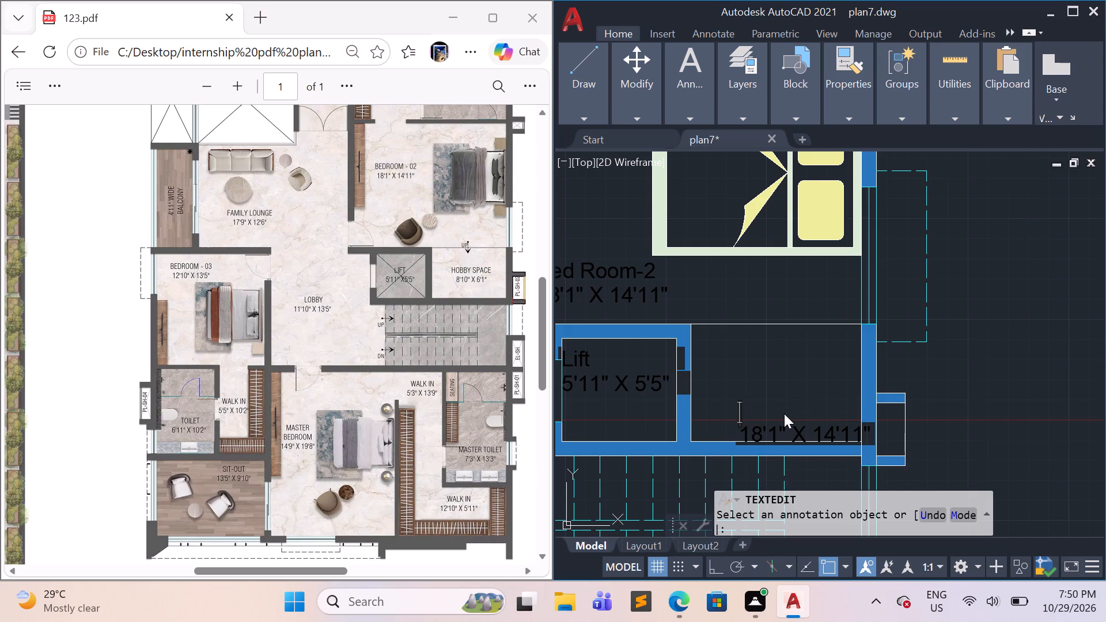
pyautogui.write('Ho')
pyautogui.write('bby')
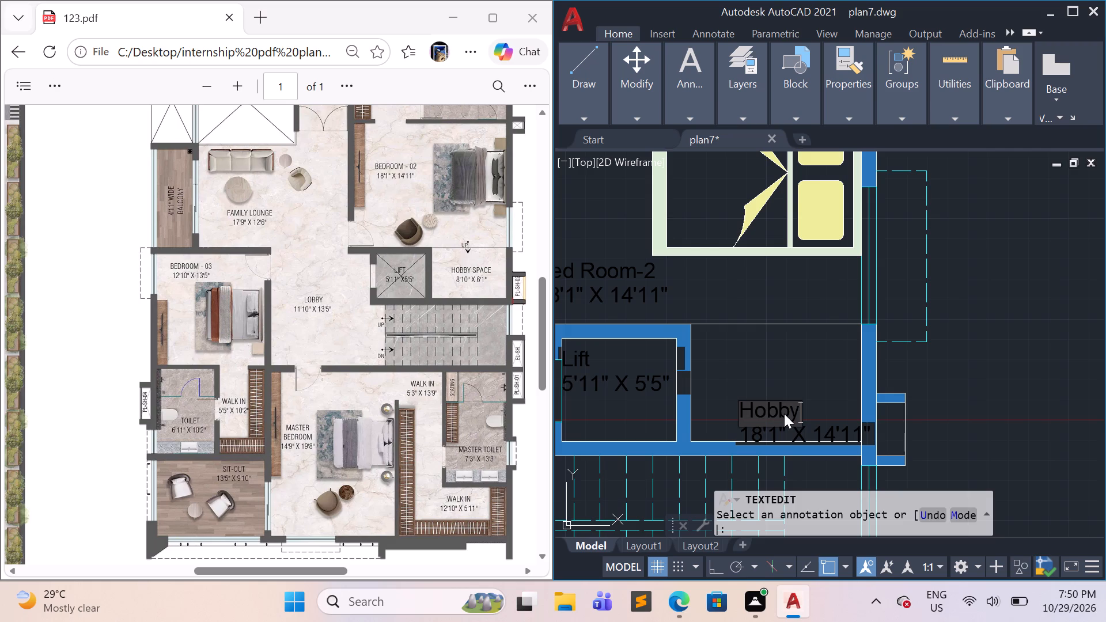
pyautogui.press('space')
pyautogui.press('s')
pyautogui.write('pace')
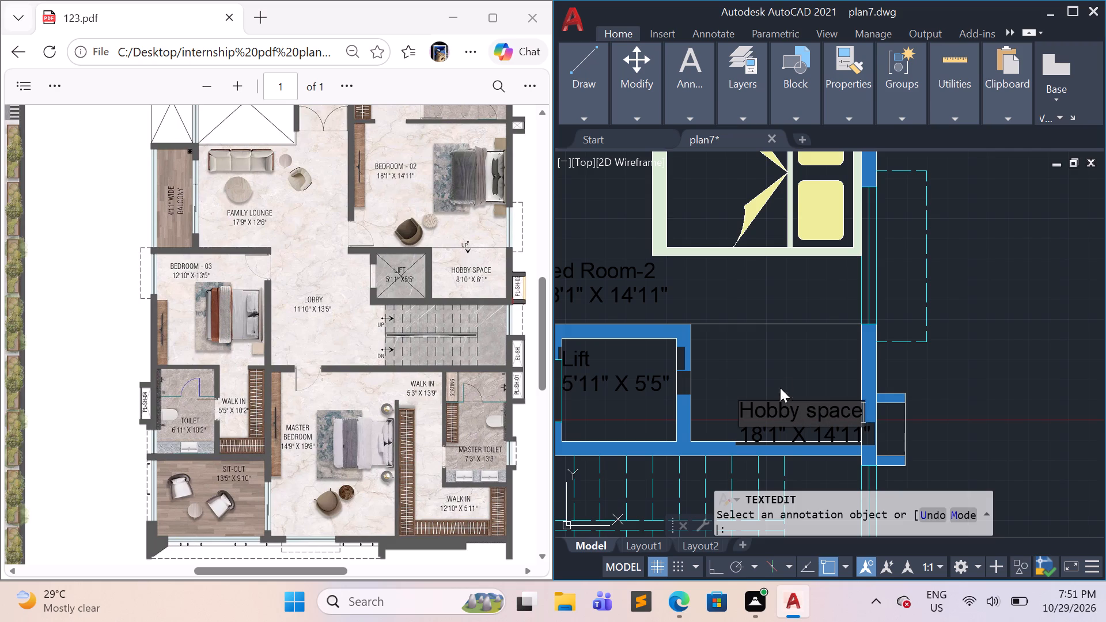
pyautogui.click(778, 370)
pyautogui.press('Escape')
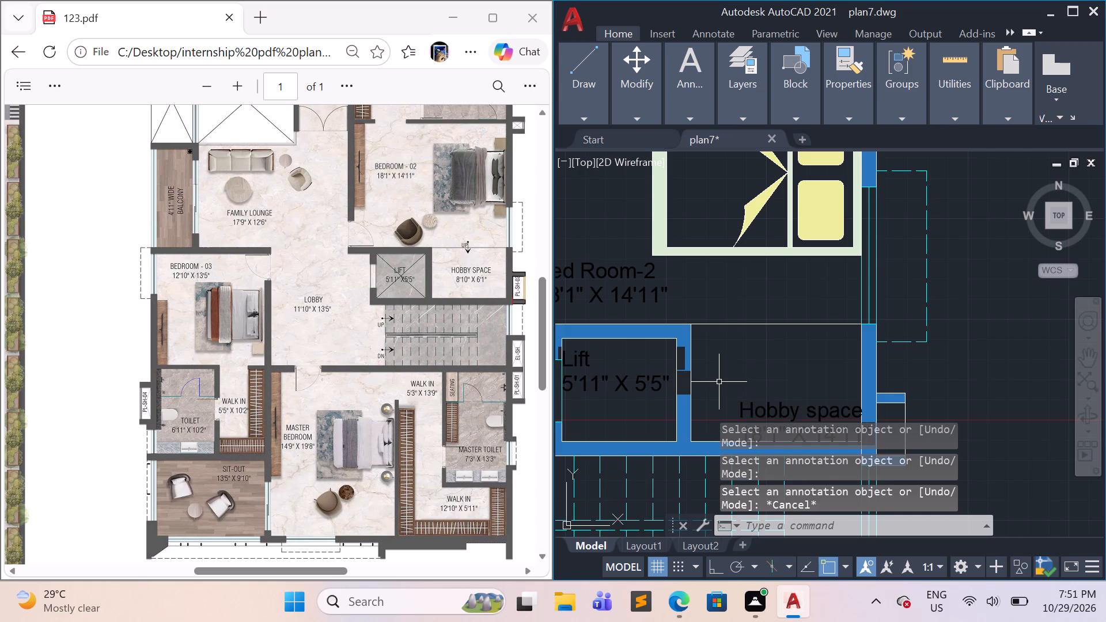
pyautogui.moveTo(776, 381); pyautogui.dragTo(784, 361, button='middle')
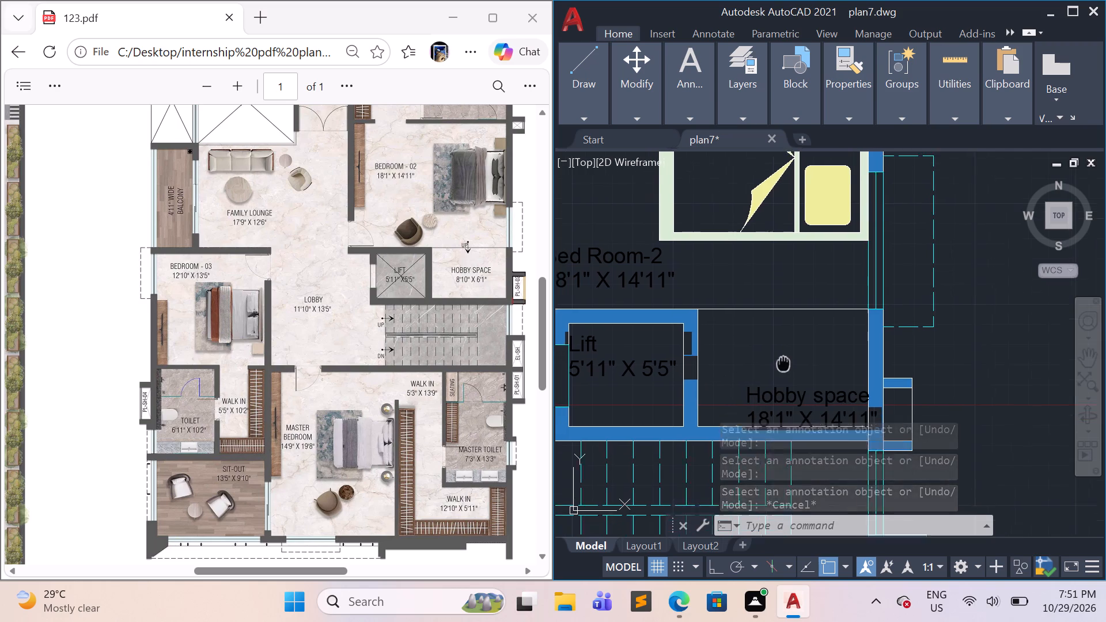
pyautogui.moveTo(784, 361); pyautogui.dragTo(808, 305, button='middle')
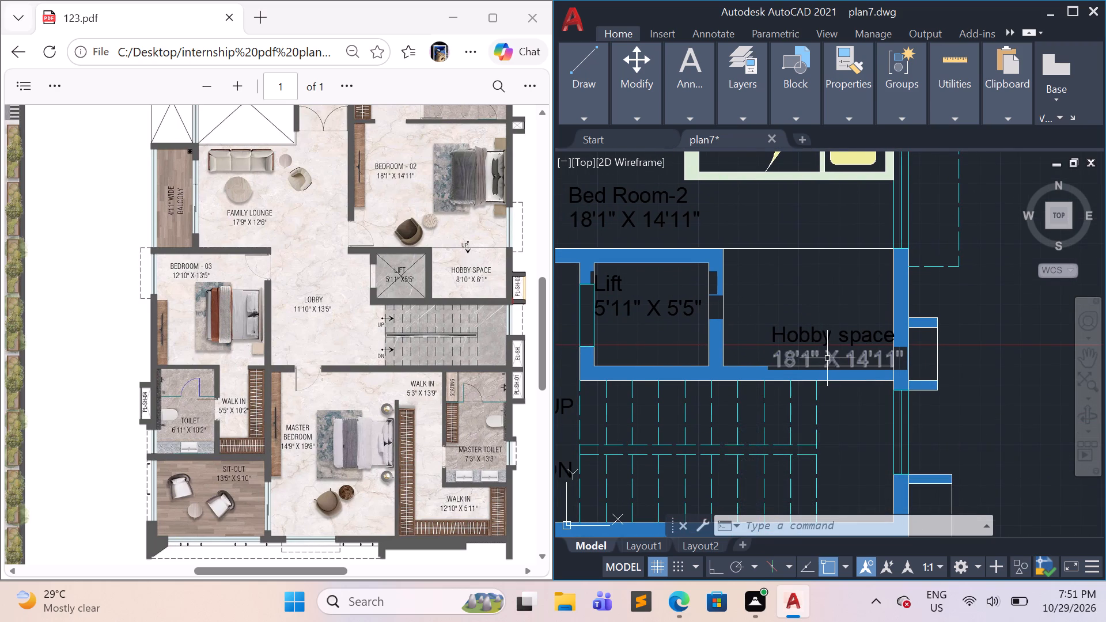
# Change the size text under the Hobby space label to 8'10" X 6'1" and end the text editing.
pyautogui.doubleClick(827, 358)
pyautogui.press('BackSpace')
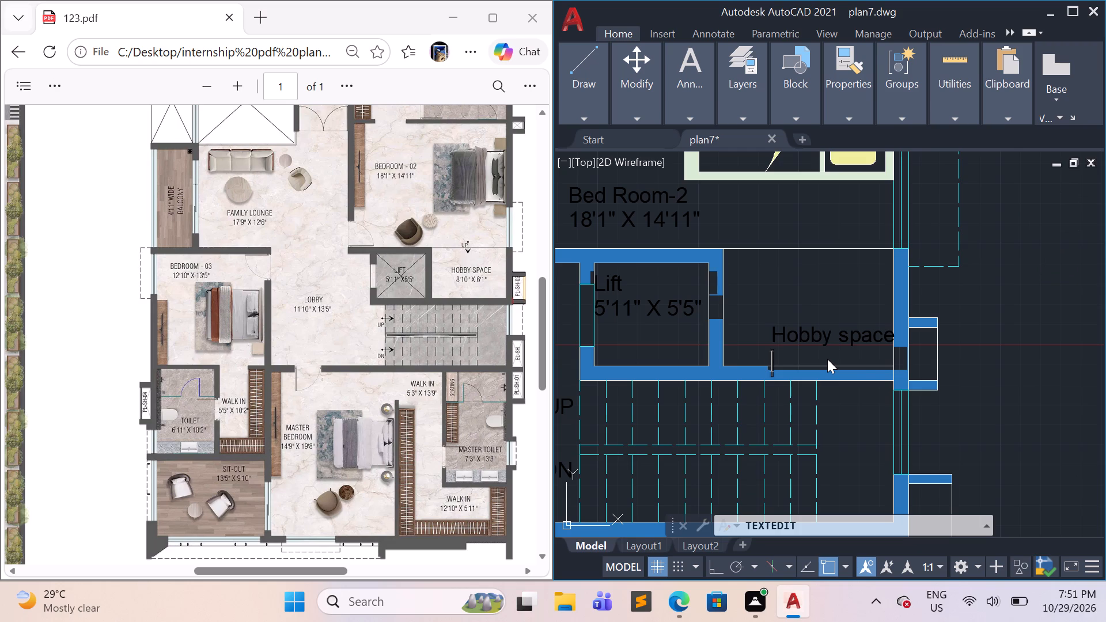
pyautogui.write("8'")
pyautogui.write('10')
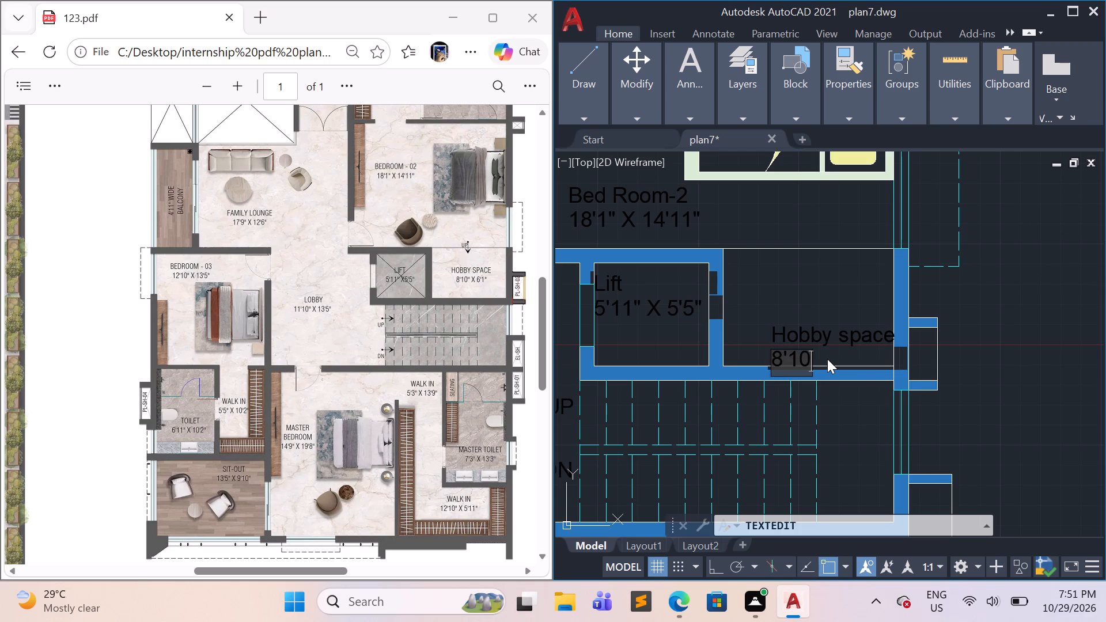
pyautogui.hotkey('shift', '"')
pyautogui.press('space')
pyautogui.write('X')
pyautogui.press('space')
pyautogui.press('6')
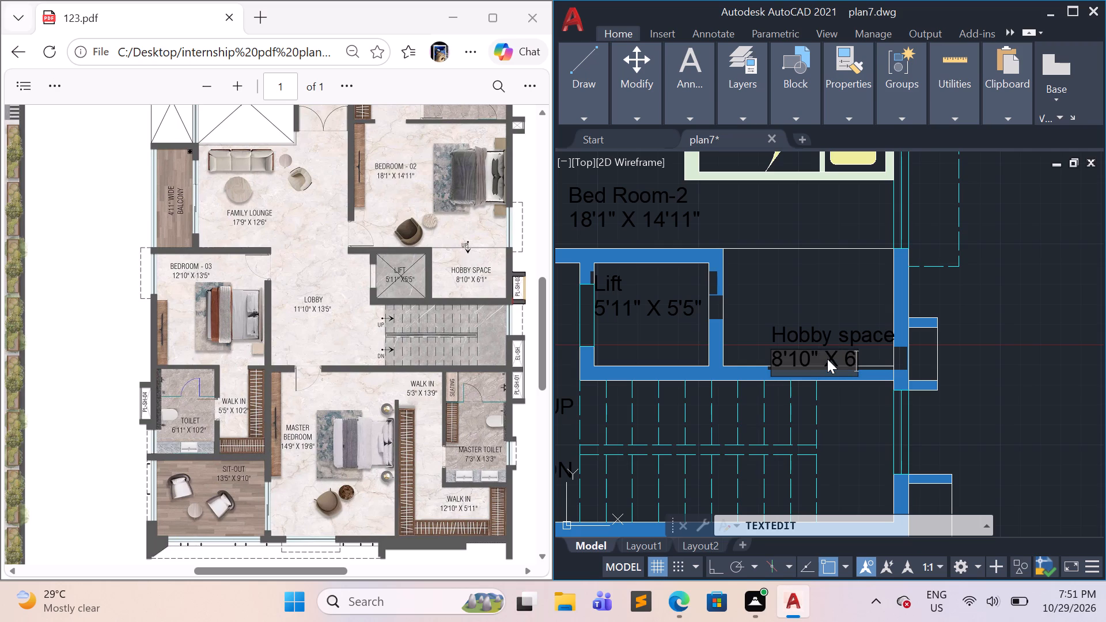
pyautogui.press("'")
pyautogui.press('6')
pyautogui.press('BackSpace')
pyautogui.write('1"')
pyautogui.press('Return')
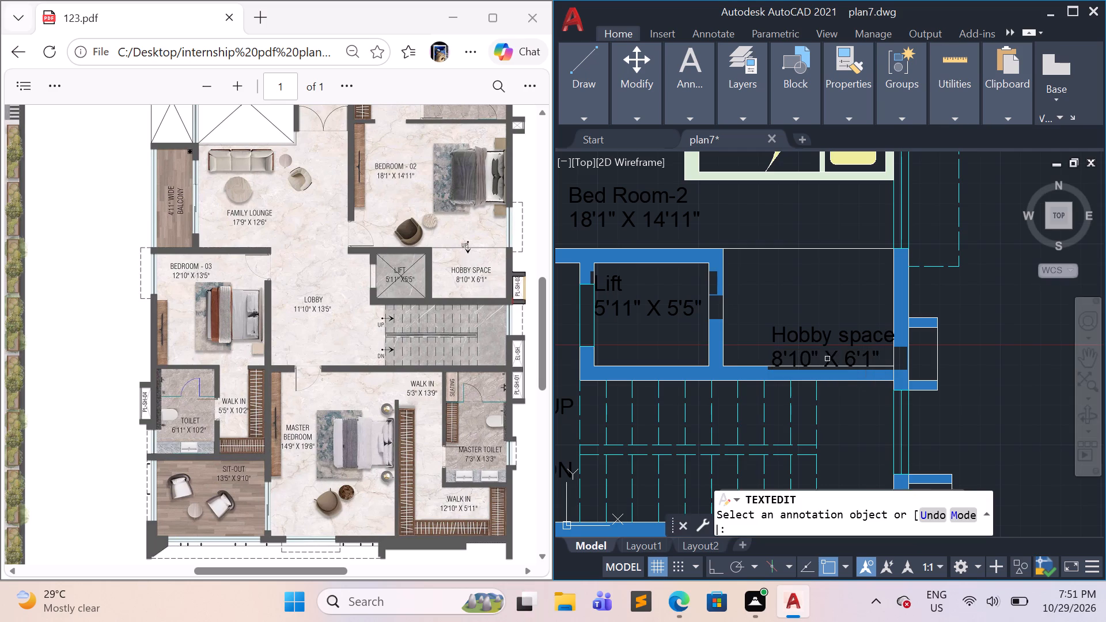
pyautogui.press('Escape')
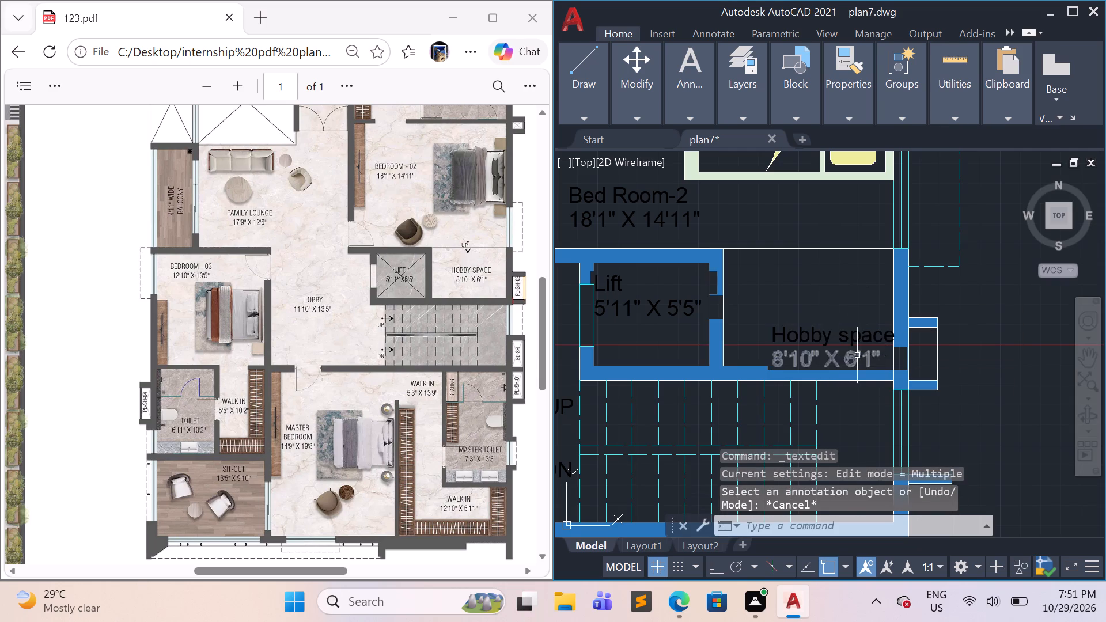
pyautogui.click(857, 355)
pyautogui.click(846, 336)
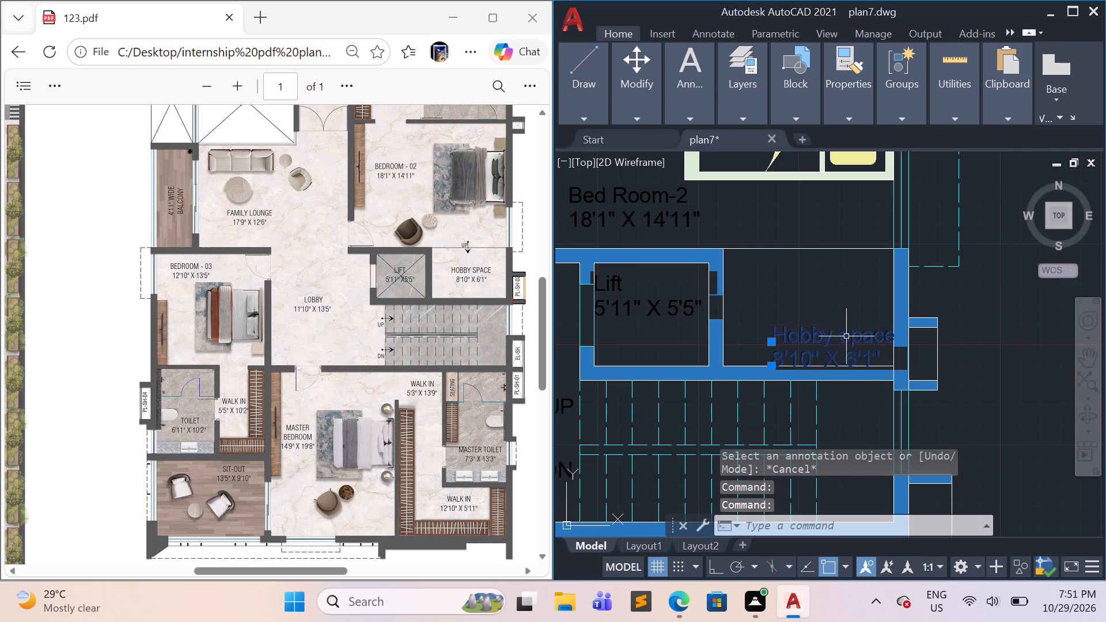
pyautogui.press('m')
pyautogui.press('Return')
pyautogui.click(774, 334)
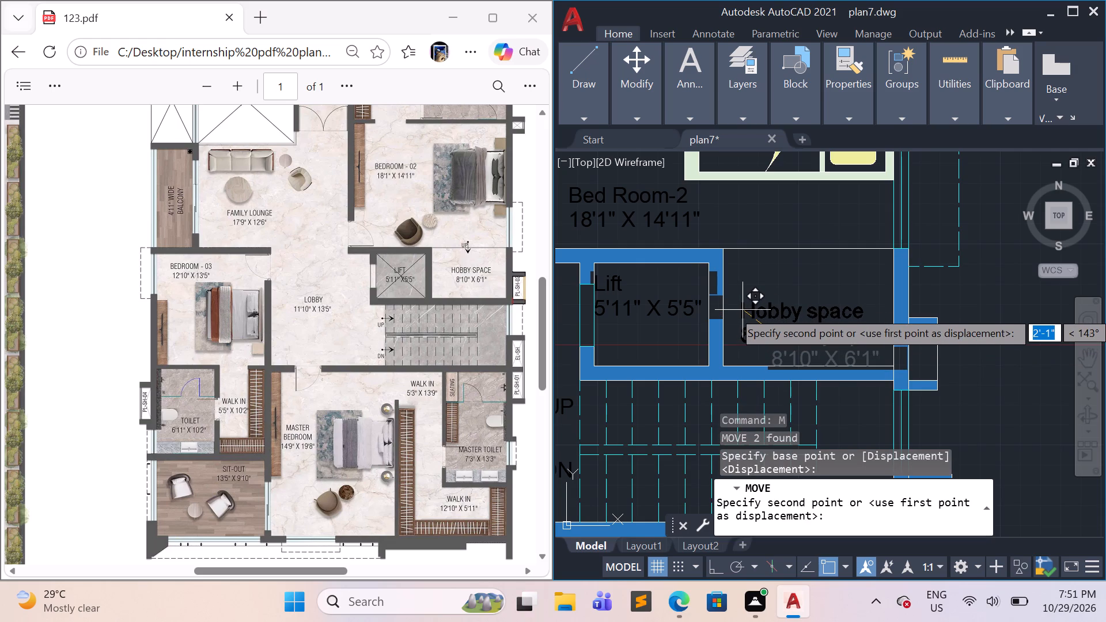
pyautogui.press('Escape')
# Move the Hobby space label and its size text up and left so they sit clear of the room's walls.
pyautogui.click(865, 354)
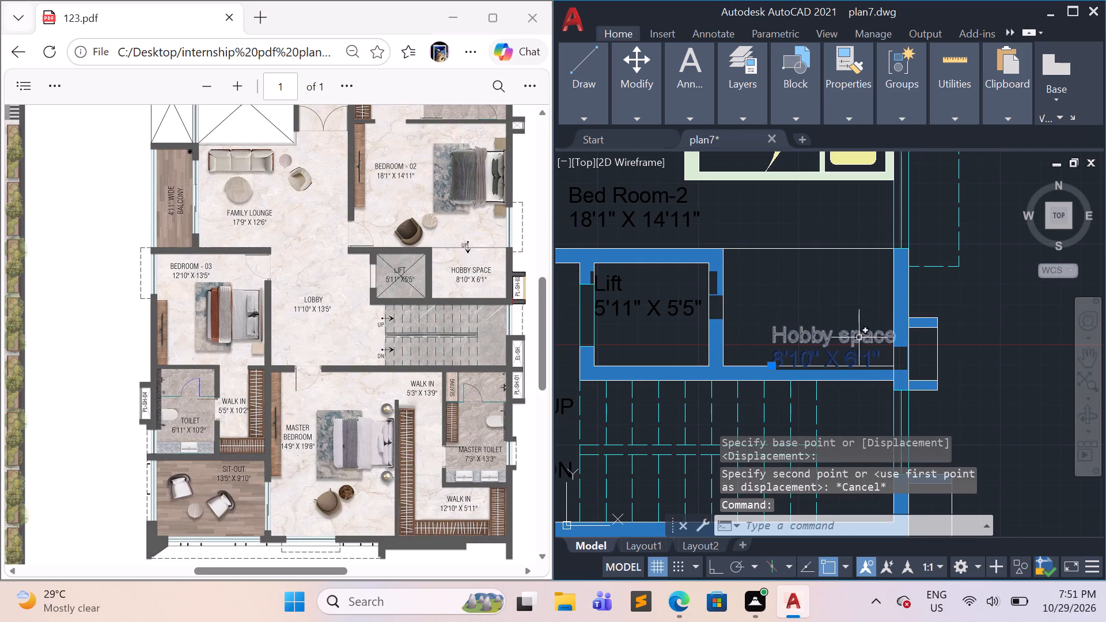
pyautogui.click(859, 337)
pyautogui.press('m')
pyautogui.press('Return')
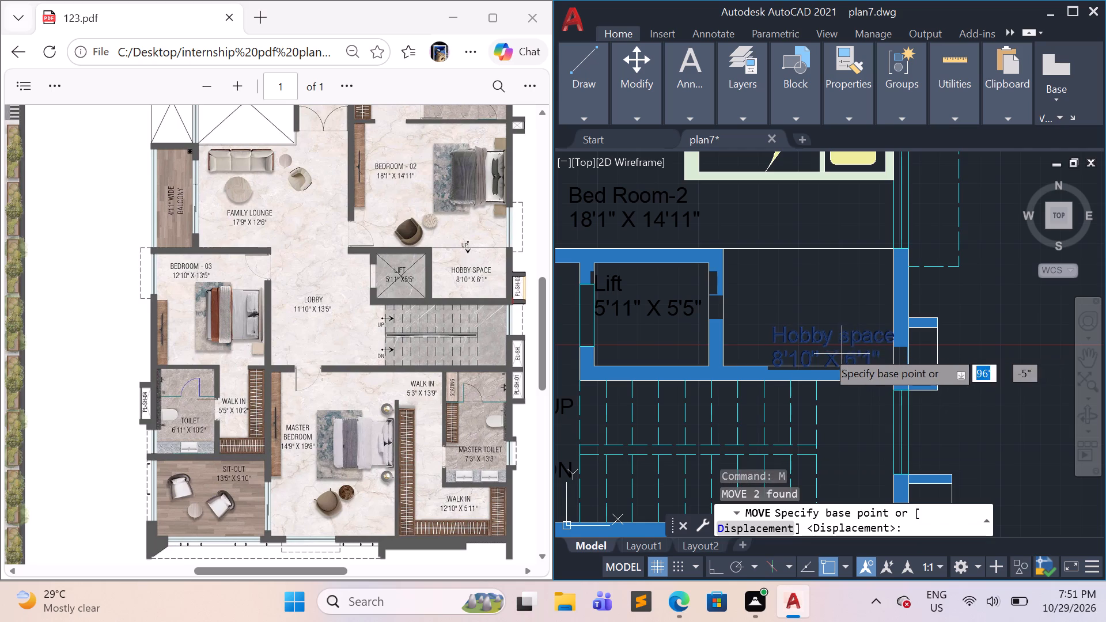
pyautogui.click(769, 348)
pyautogui.click(740, 322)
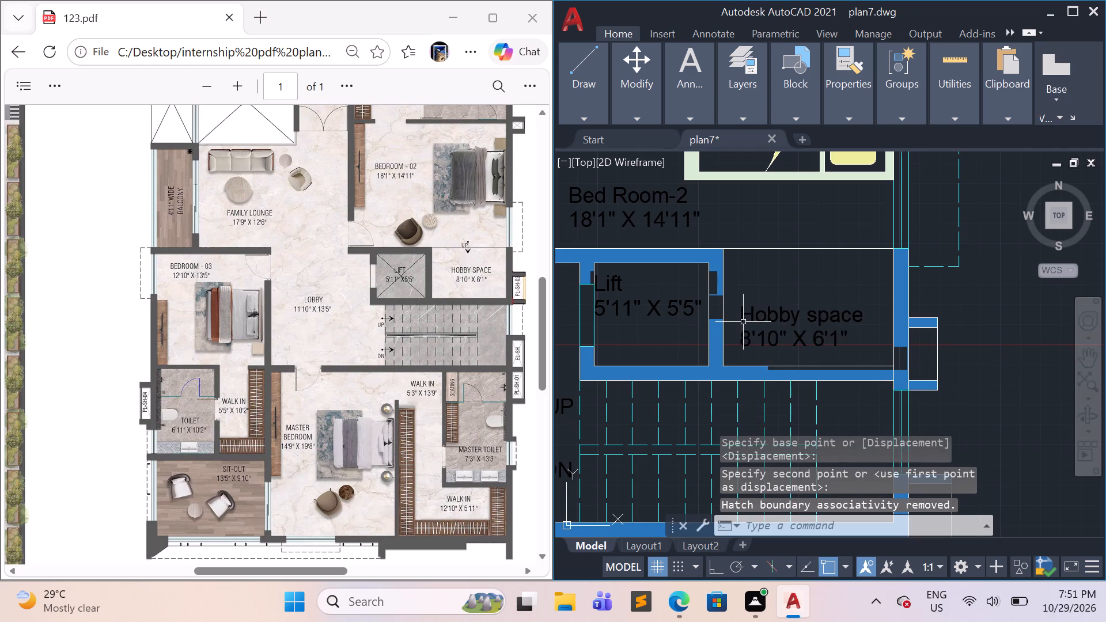
pyautogui.press('Escape')
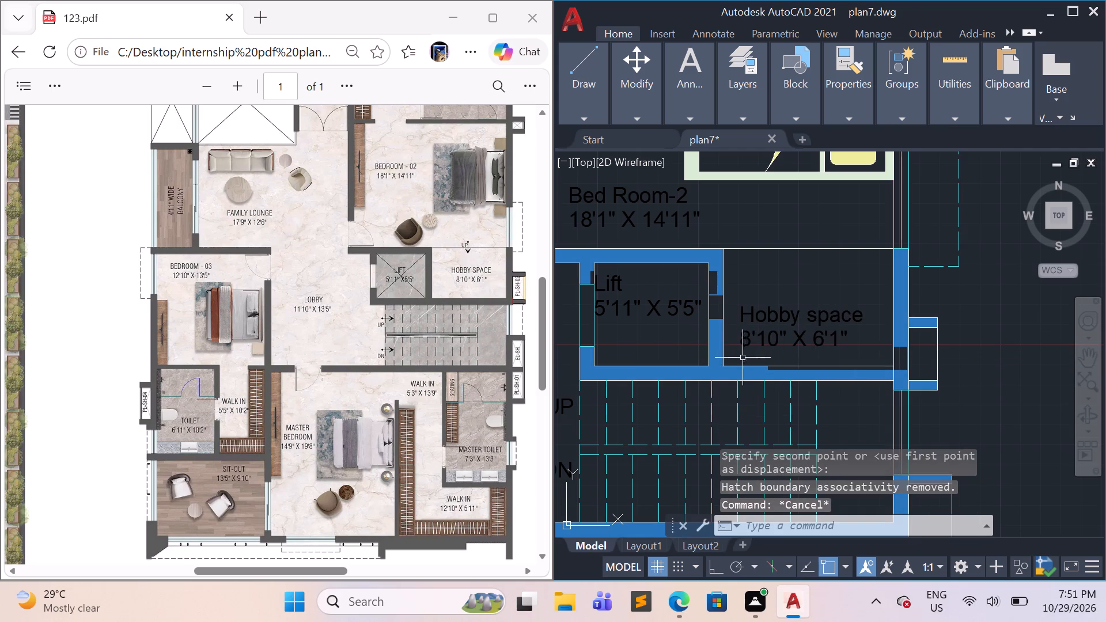
# Move the Lift label and its size text about 1'-1" down and slightly right, away from the shaft's wall.
pyautogui.scroll(-1, 666, 337)
pyautogui.moveTo(666, 336); pyautogui.dragTo(751, 338, button='middle')
pyautogui.scroll(2, 759, 337)
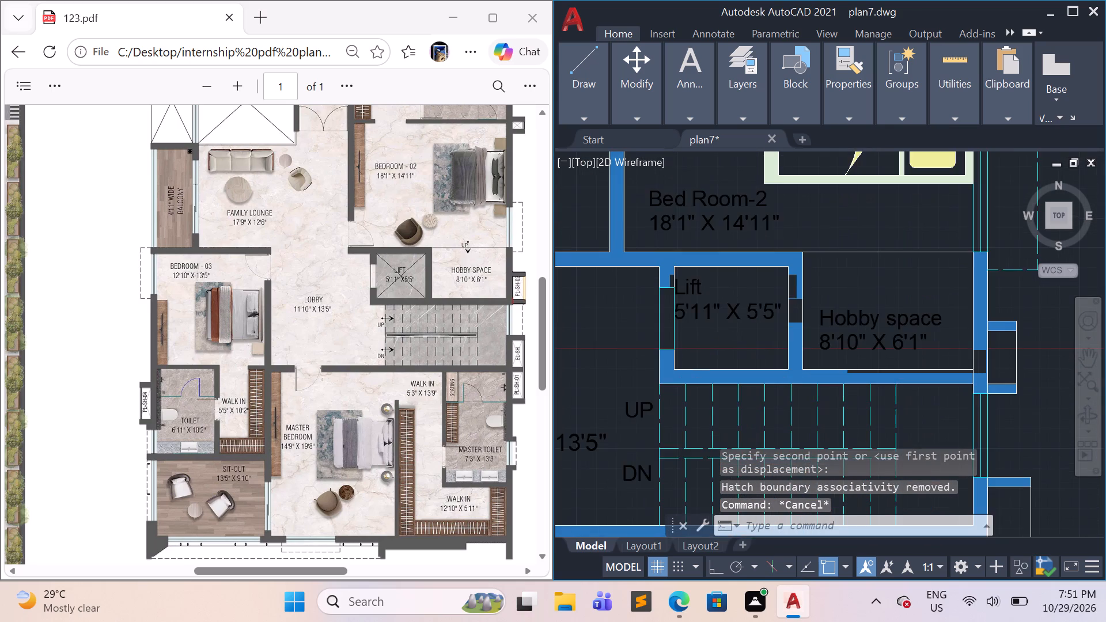
pyautogui.moveTo(721, 333); pyautogui.dragTo(790, 328, button='middle')
pyautogui.click(802, 314)
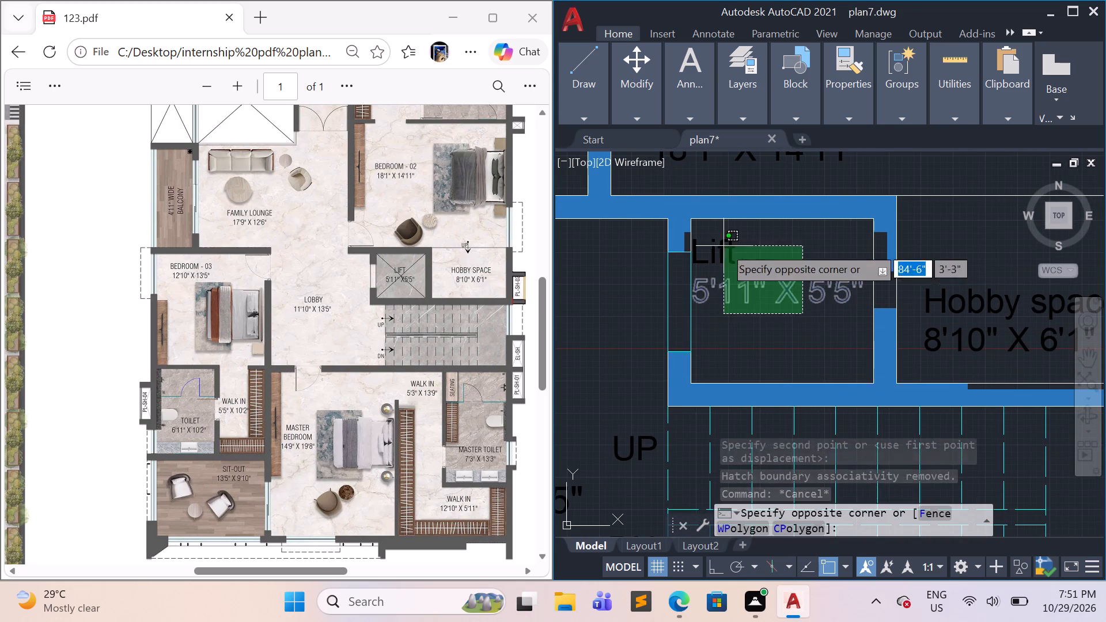
pyautogui.click(721, 245)
pyautogui.press('m')
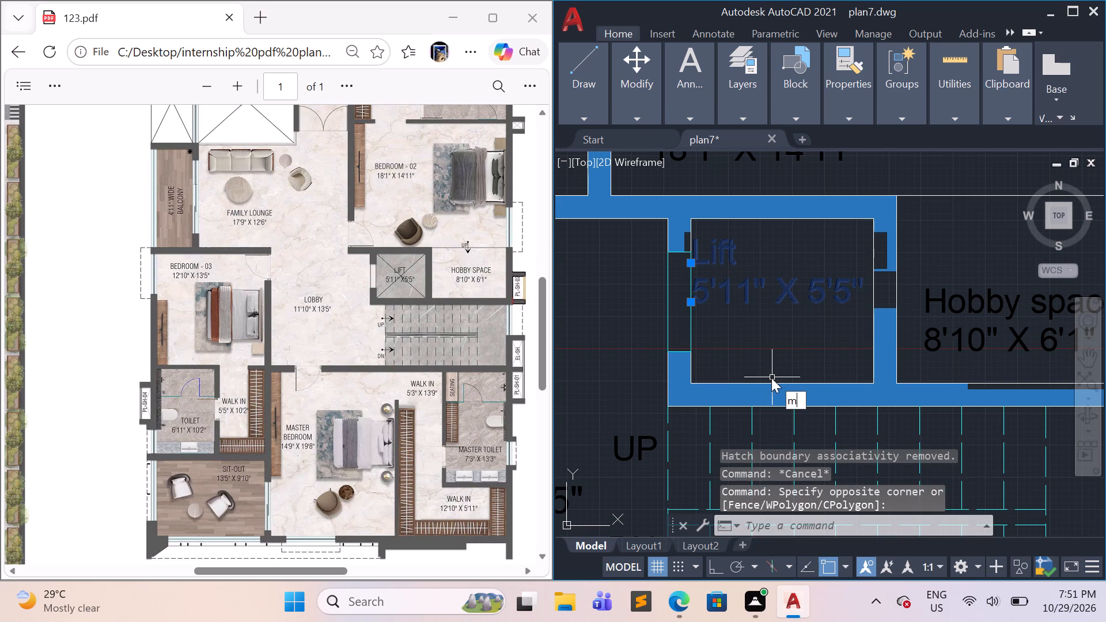
pyautogui.press('Return')
pyautogui.click(714, 304)
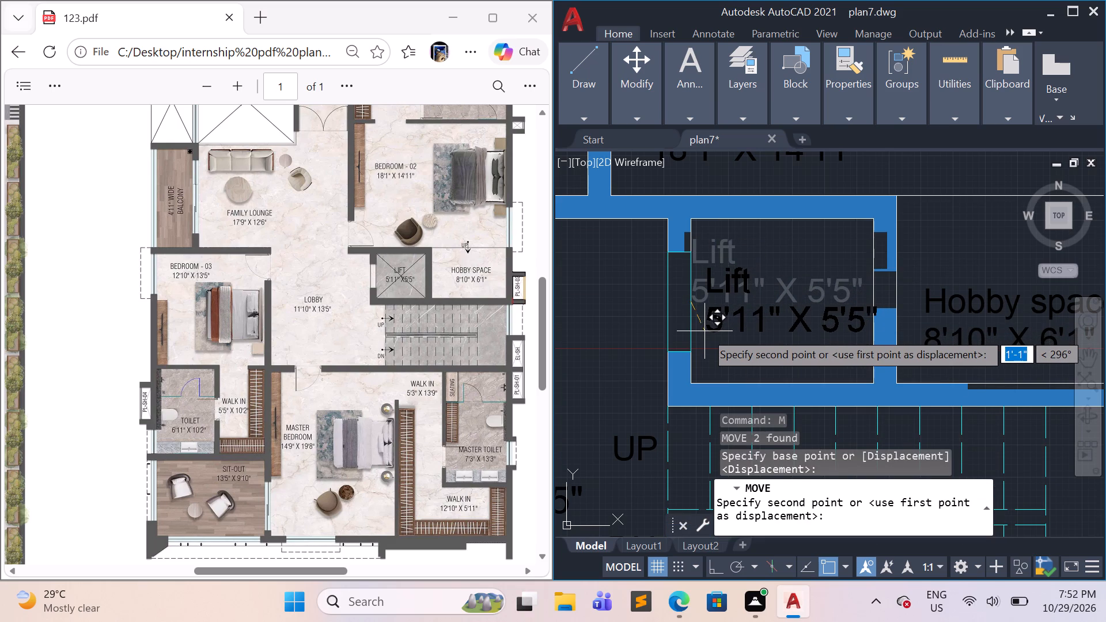
pyautogui.click(704, 331)
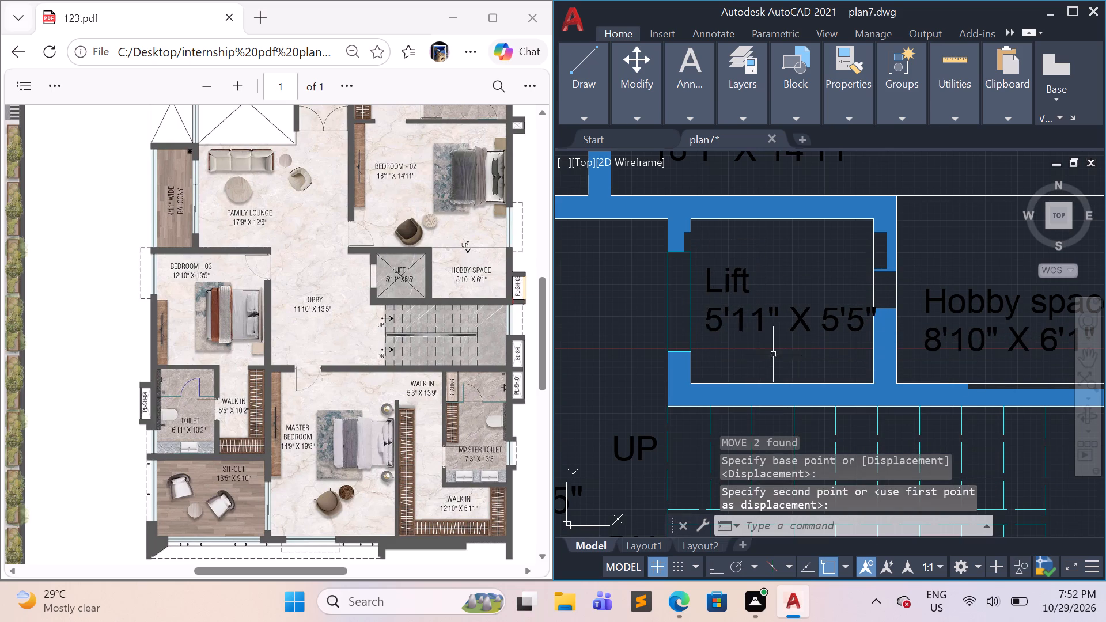
# Scale the Lift label and its size text down slightly so they fit between the shaft walls.
pyautogui.click(787, 346)
pyautogui.click(737, 283)
pyautogui.press('s')
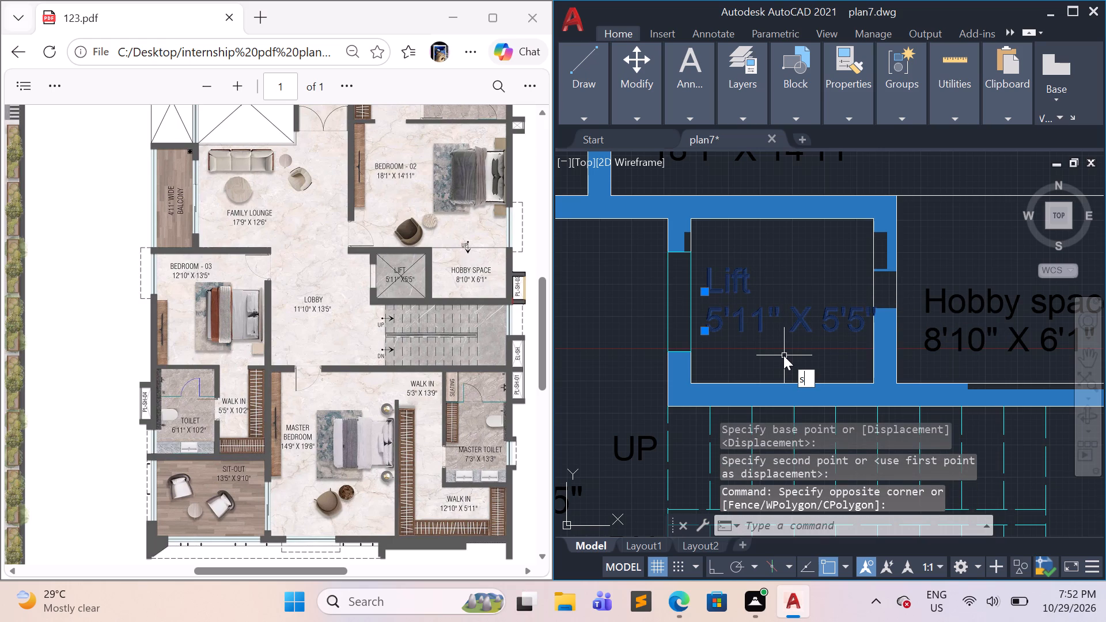
pyautogui.press('c')
pyautogui.press('Return')
pyautogui.click(702, 344)
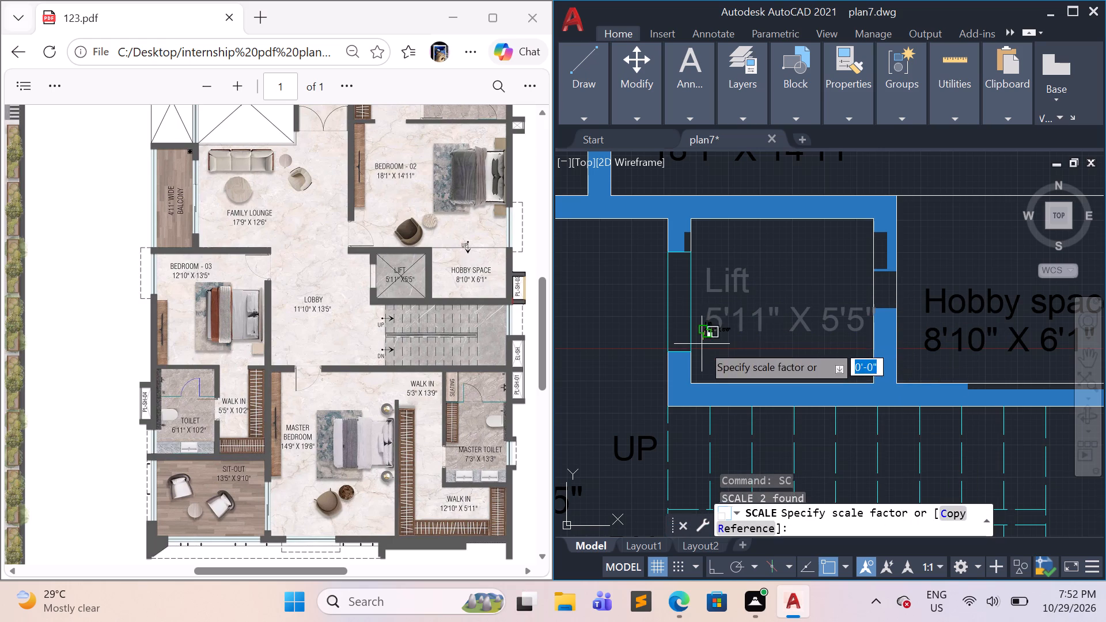
pyautogui.click(777, 354)
pyautogui.press('Escape')
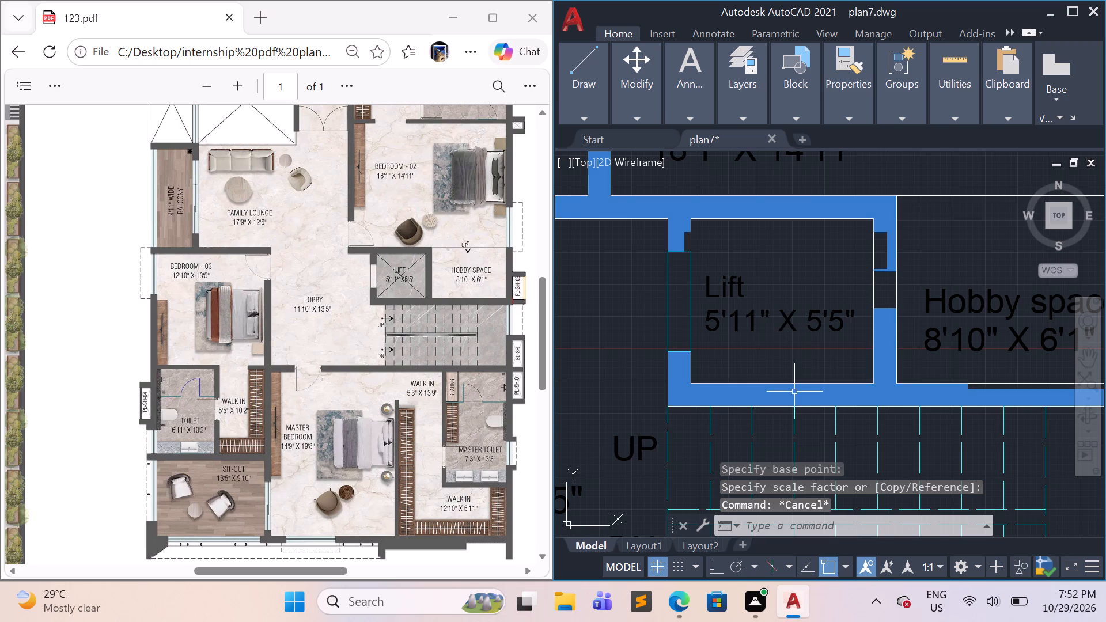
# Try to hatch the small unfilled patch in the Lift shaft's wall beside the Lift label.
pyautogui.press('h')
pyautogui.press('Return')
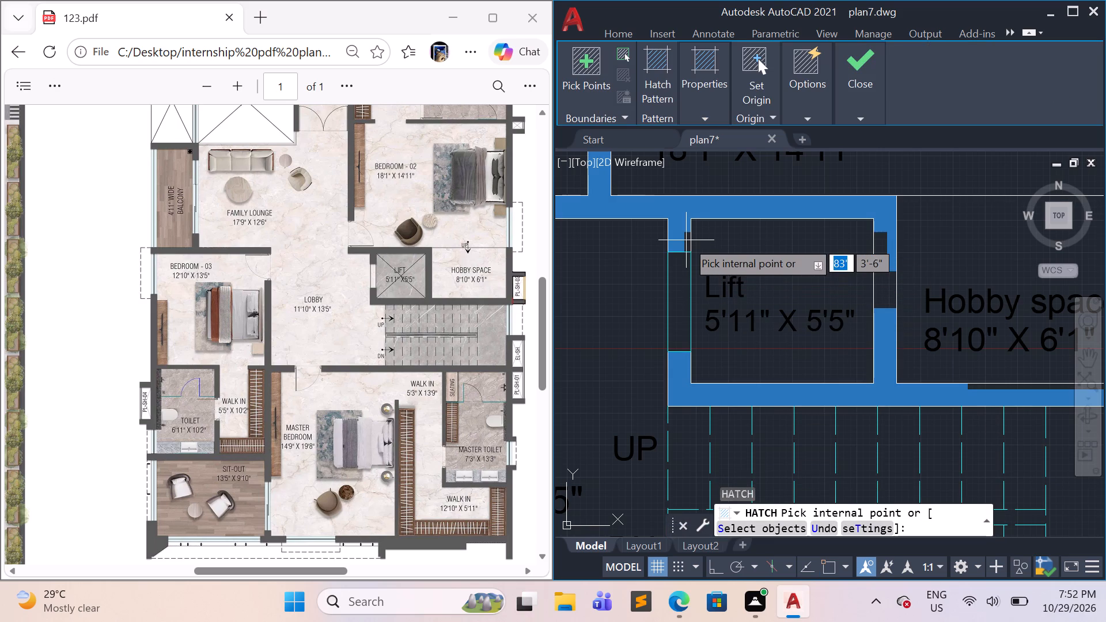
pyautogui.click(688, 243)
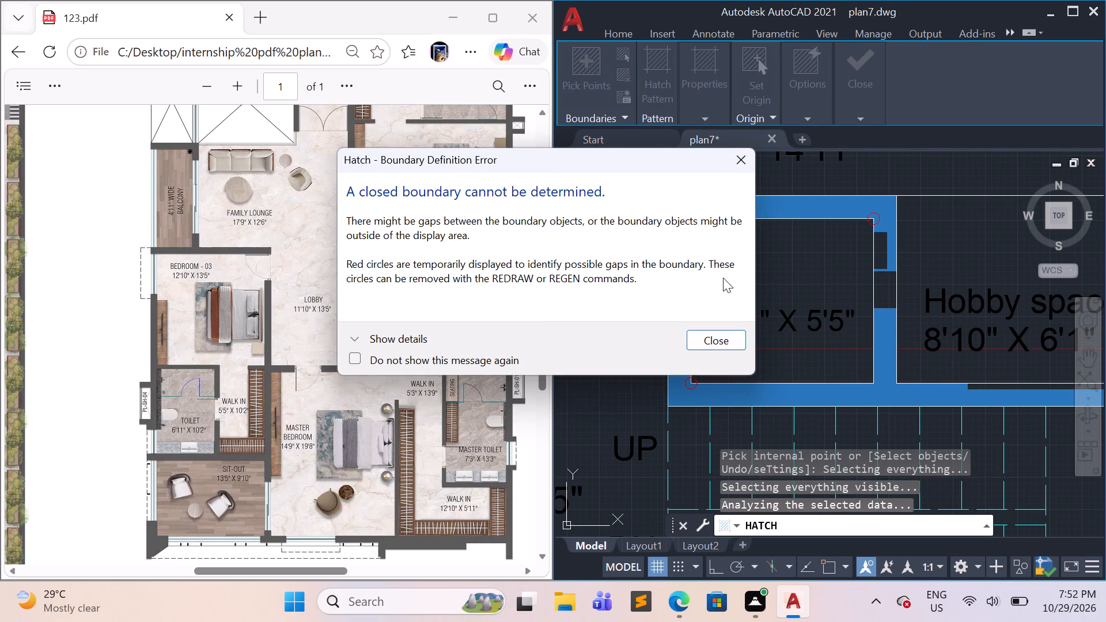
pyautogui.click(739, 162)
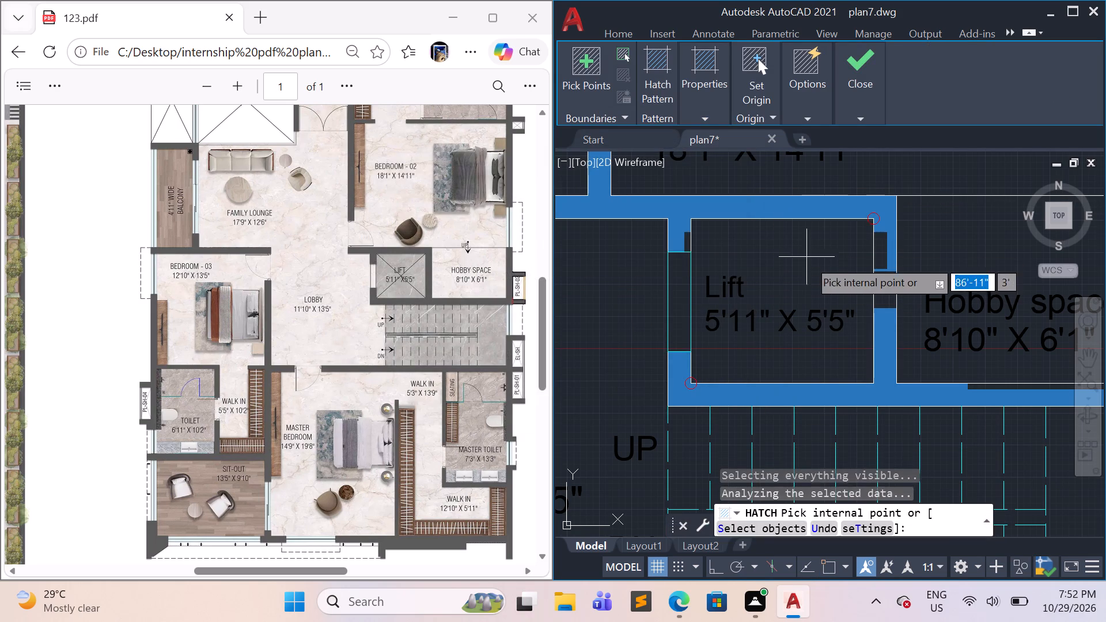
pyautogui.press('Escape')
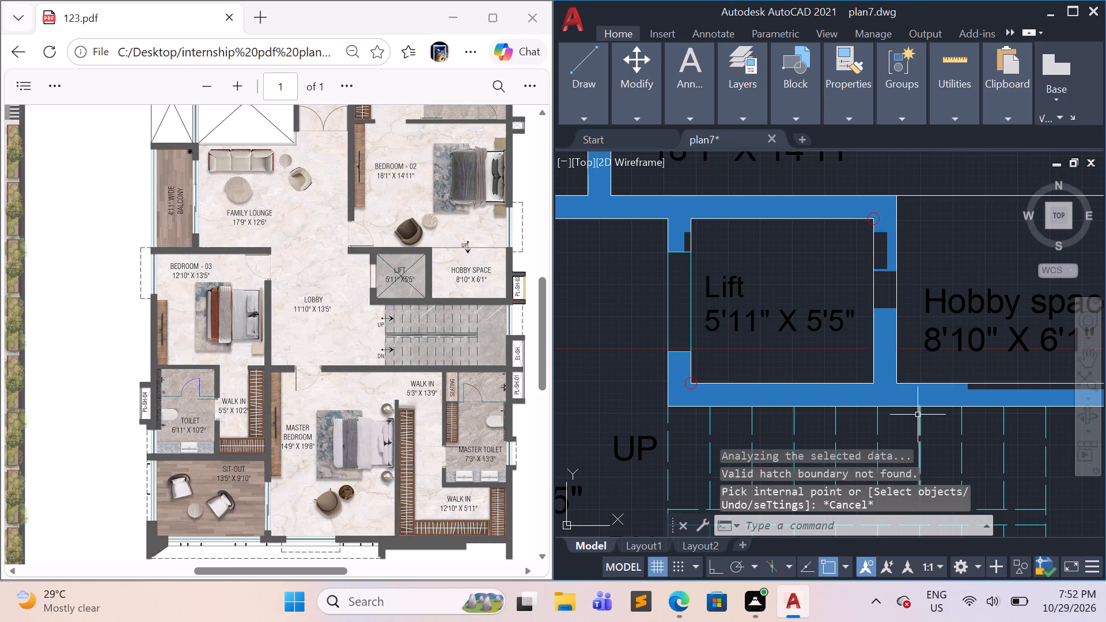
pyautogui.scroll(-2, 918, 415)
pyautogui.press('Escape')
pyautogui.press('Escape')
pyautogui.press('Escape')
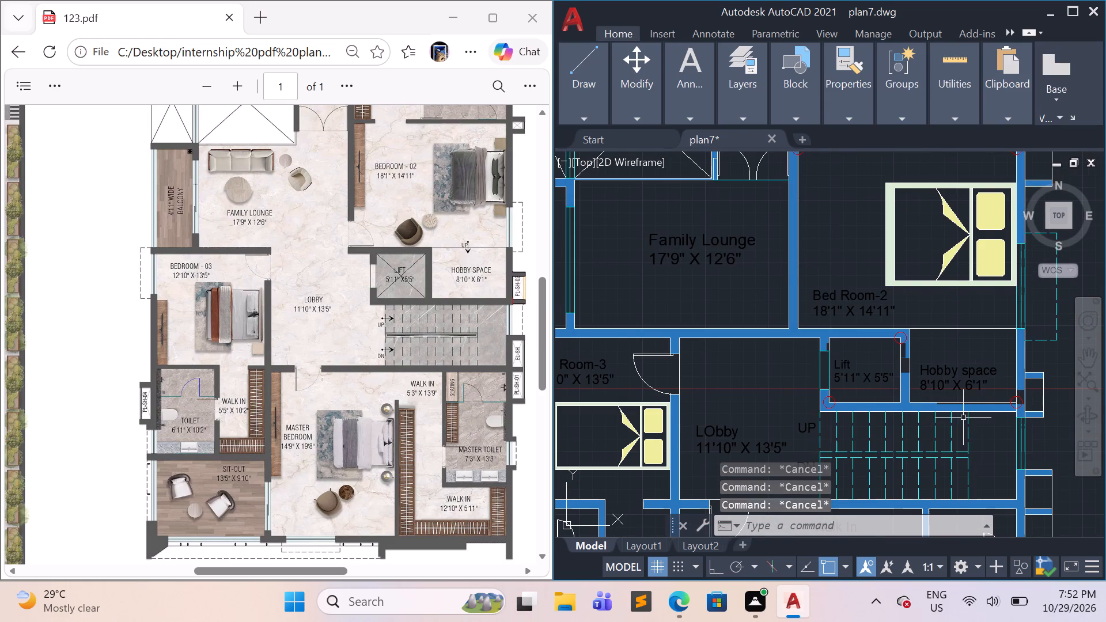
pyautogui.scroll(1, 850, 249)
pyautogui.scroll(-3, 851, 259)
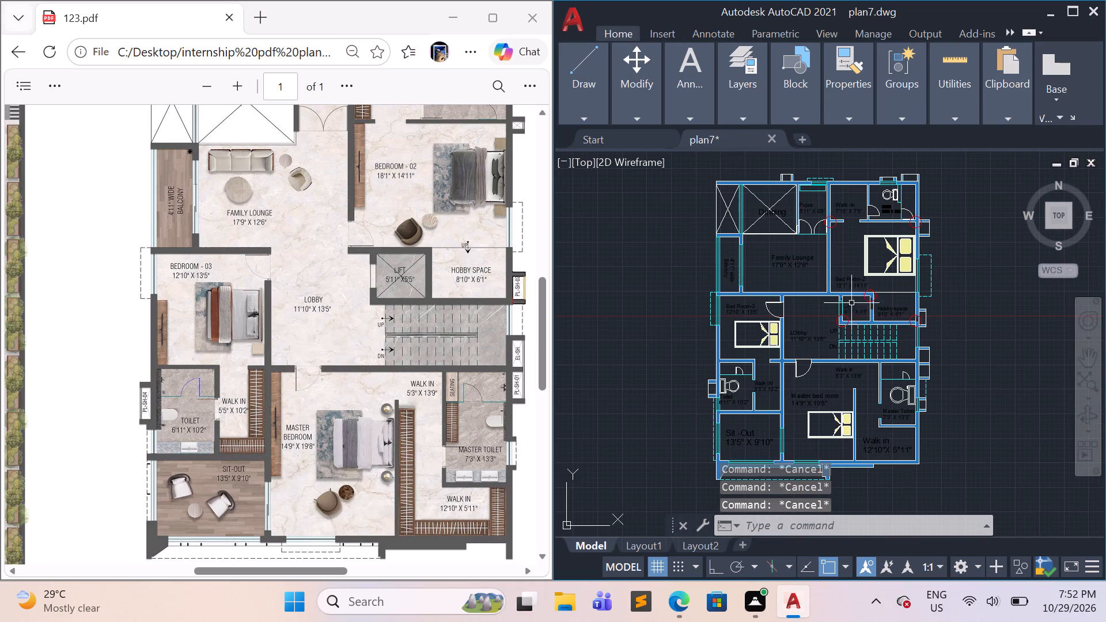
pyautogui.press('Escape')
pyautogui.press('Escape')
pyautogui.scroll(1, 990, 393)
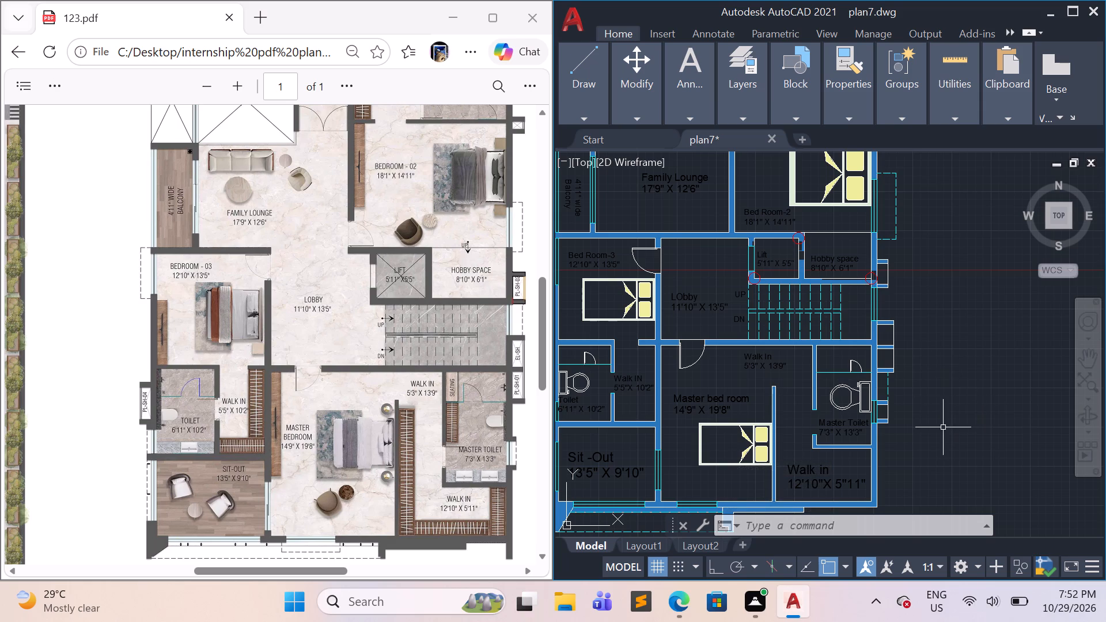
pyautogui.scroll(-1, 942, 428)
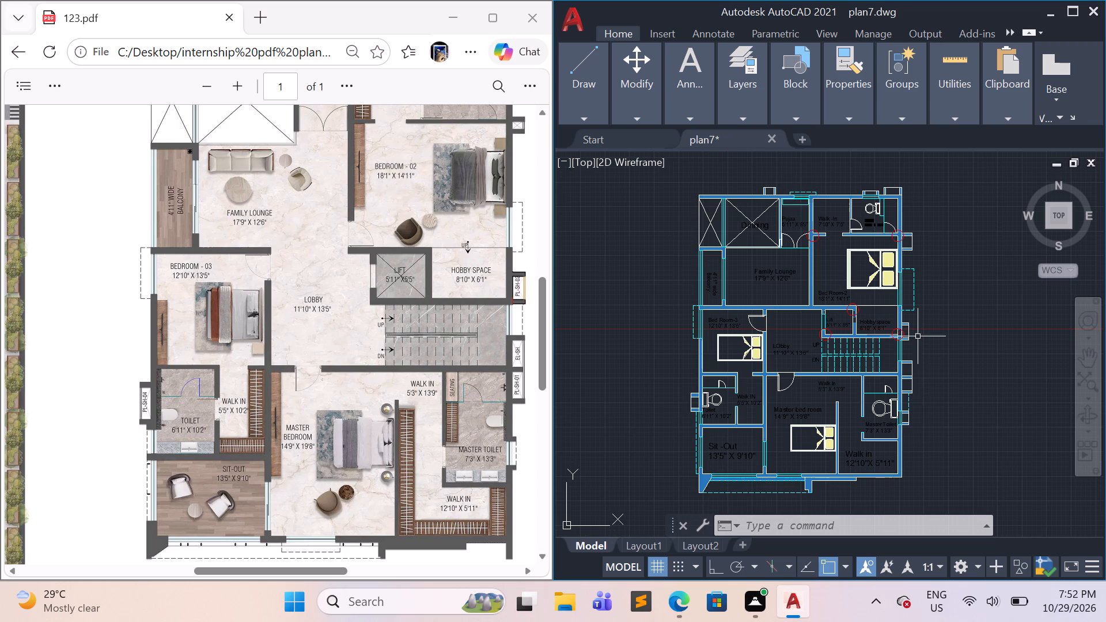
# Draw crossing diagonal lines between opposite inner corners of the Lift shaft, joined by a line along the shaft's Hobby space side.
pyautogui.scroll(2, 849, 332)
pyautogui.press('l')
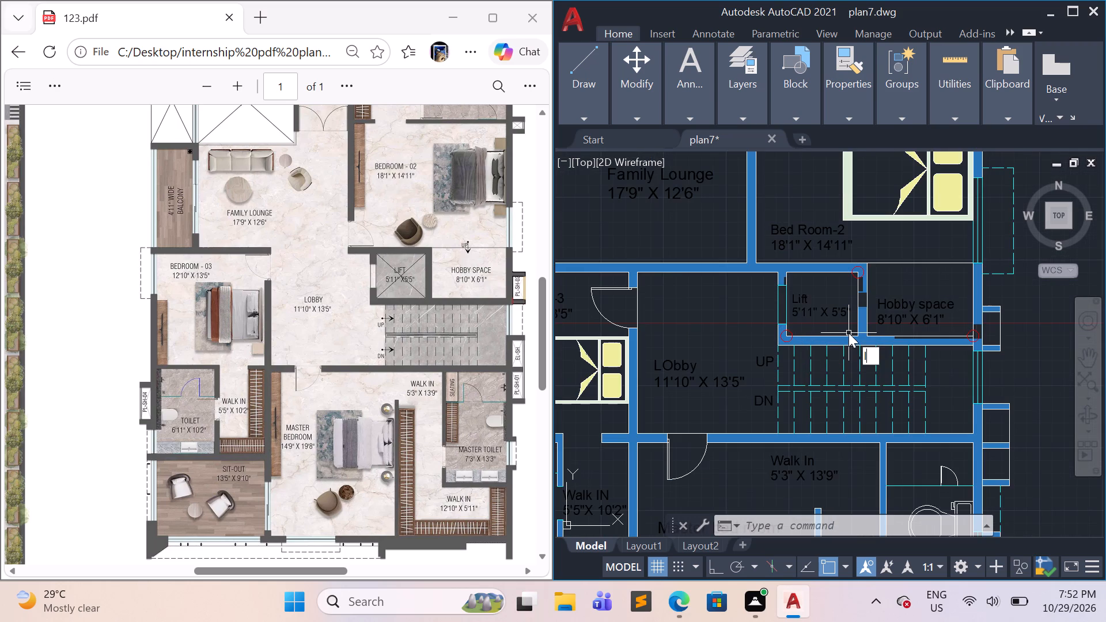
pyautogui.press('Return')
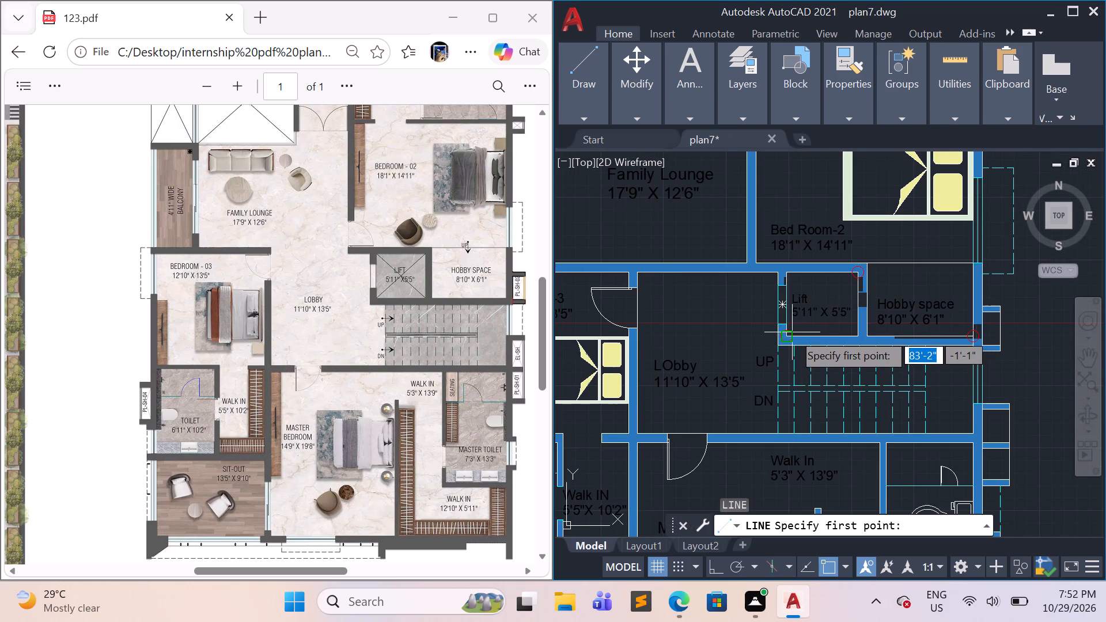
pyautogui.click(792, 332)
pyautogui.click(854, 272)
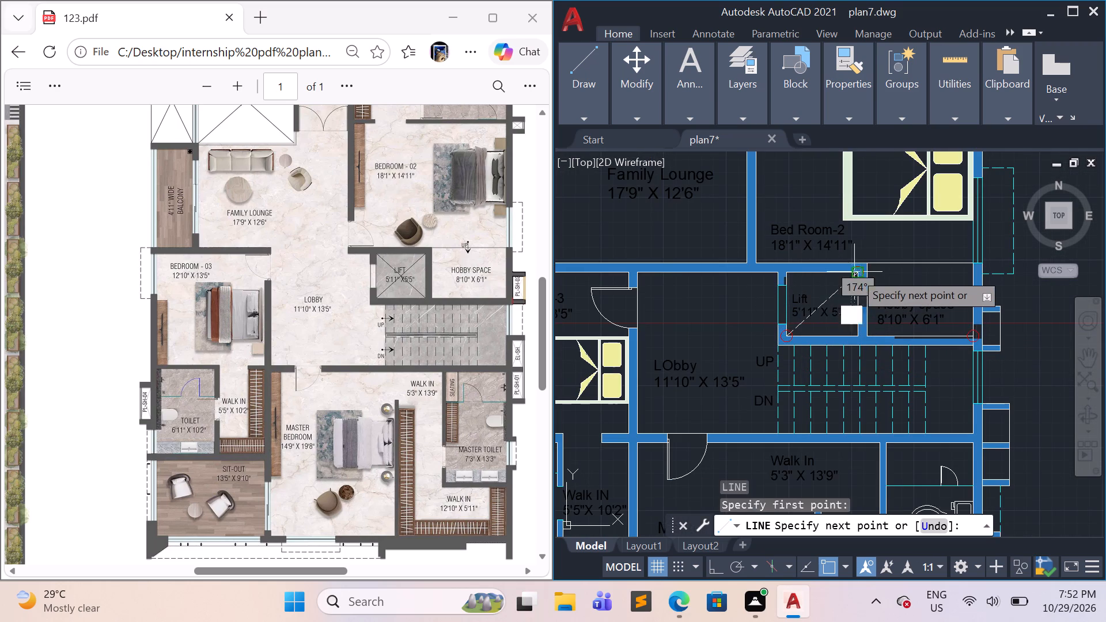
pyautogui.click(855, 335)
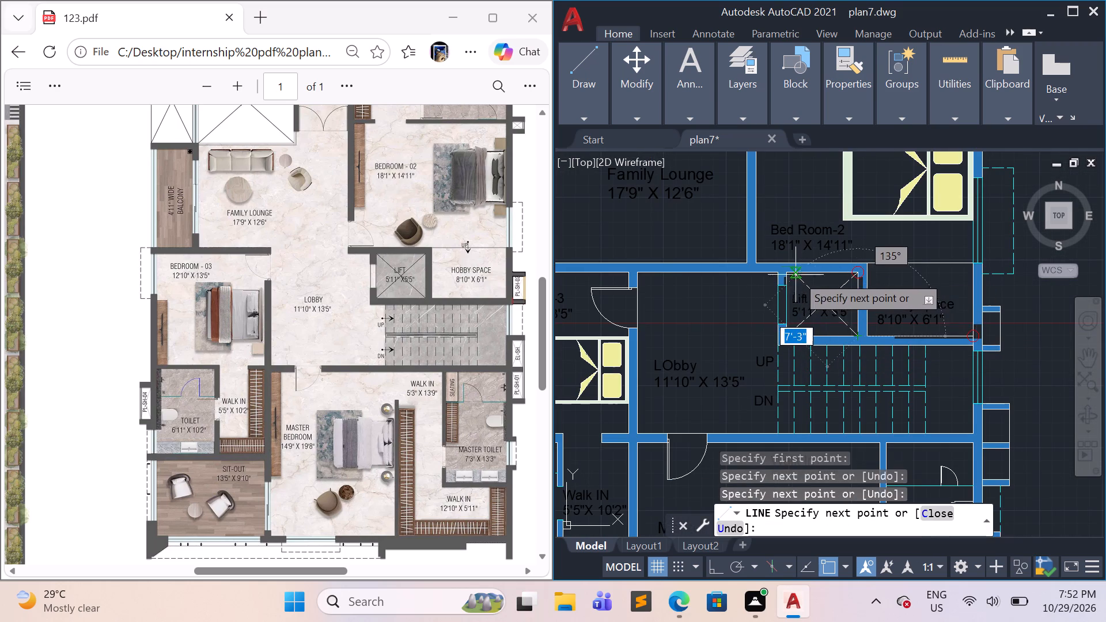
pyautogui.click(789, 271)
pyautogui.press('Escape')
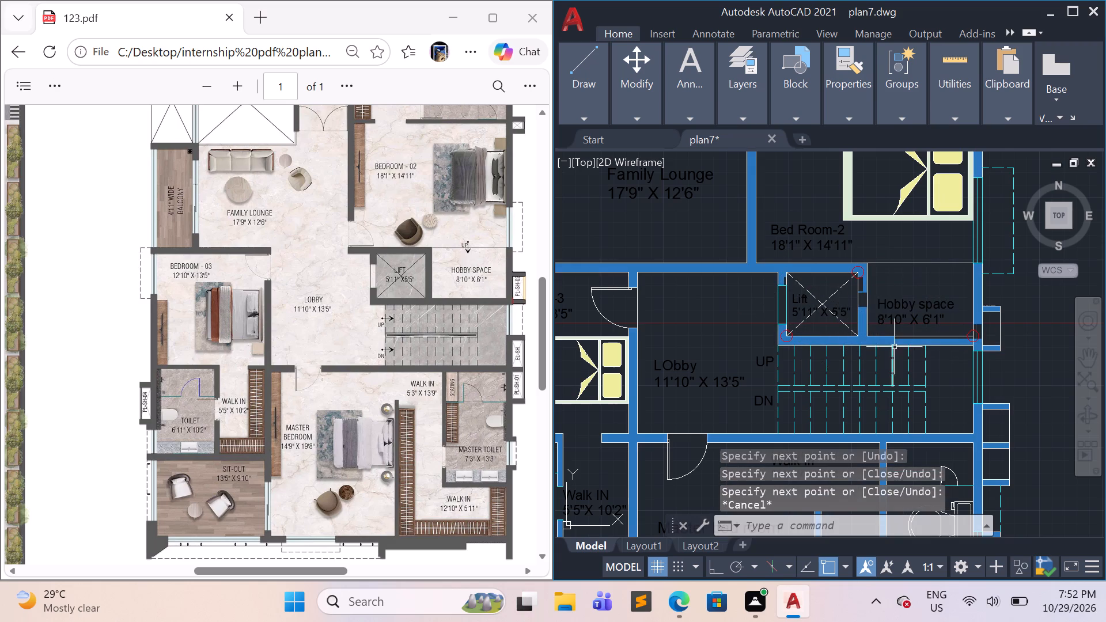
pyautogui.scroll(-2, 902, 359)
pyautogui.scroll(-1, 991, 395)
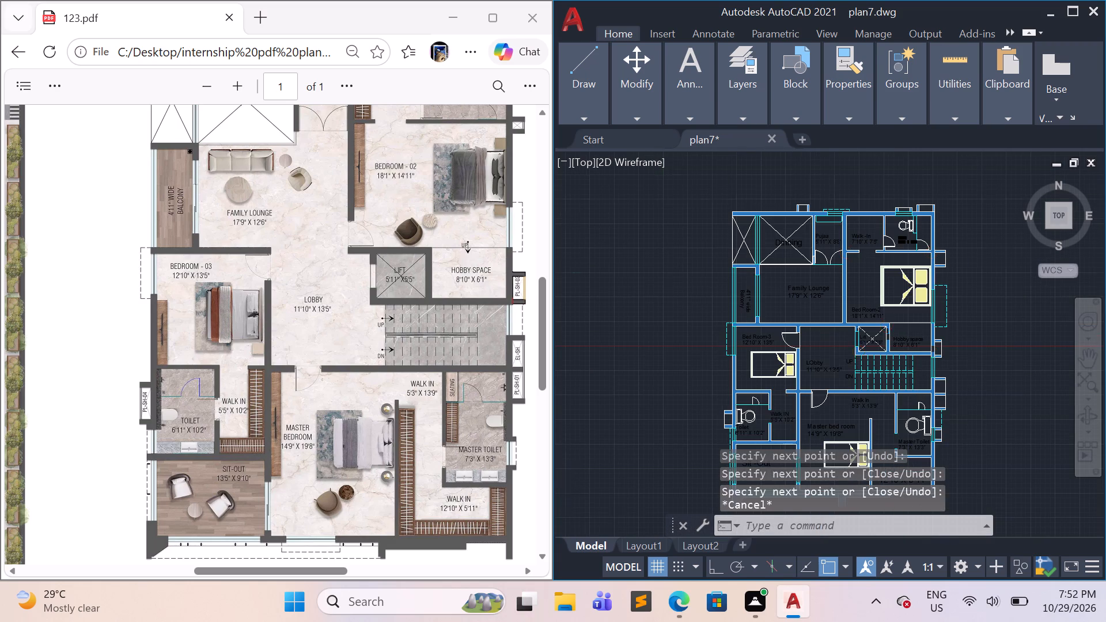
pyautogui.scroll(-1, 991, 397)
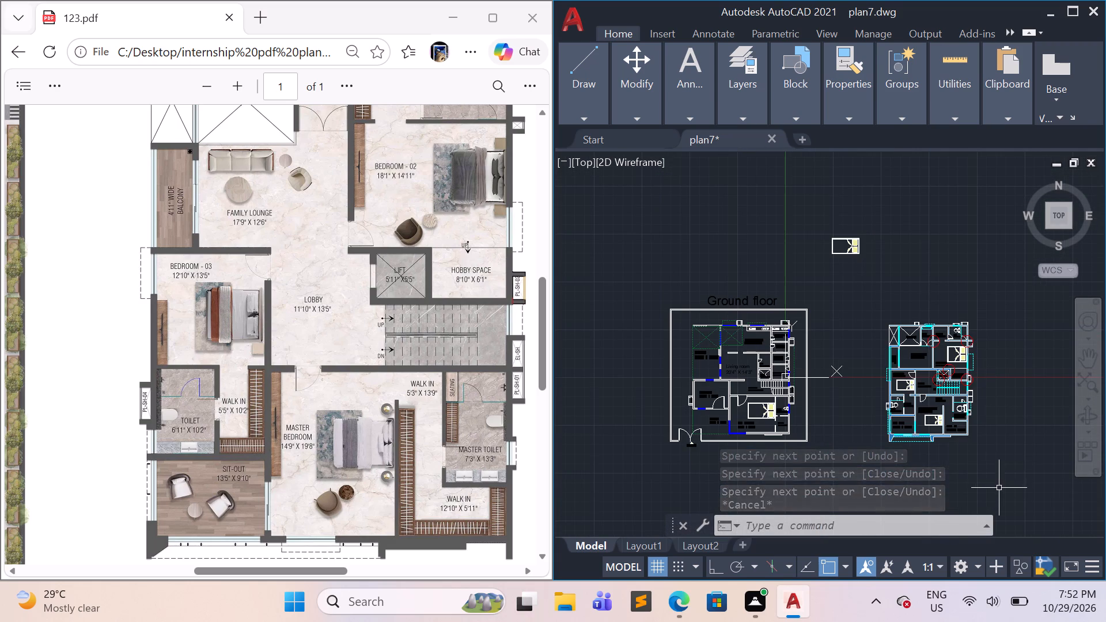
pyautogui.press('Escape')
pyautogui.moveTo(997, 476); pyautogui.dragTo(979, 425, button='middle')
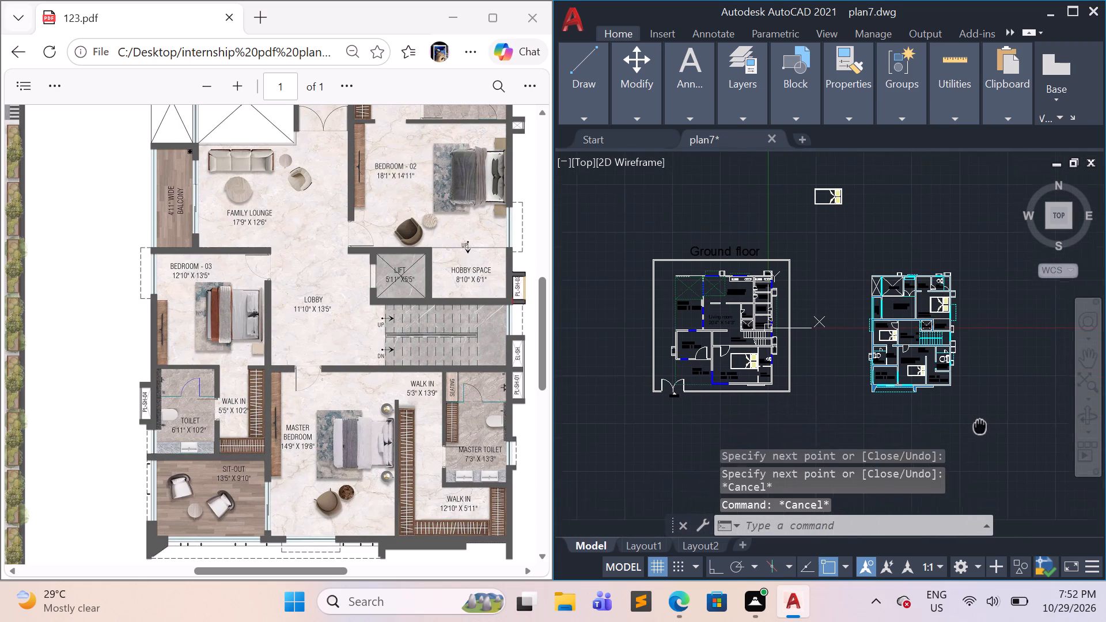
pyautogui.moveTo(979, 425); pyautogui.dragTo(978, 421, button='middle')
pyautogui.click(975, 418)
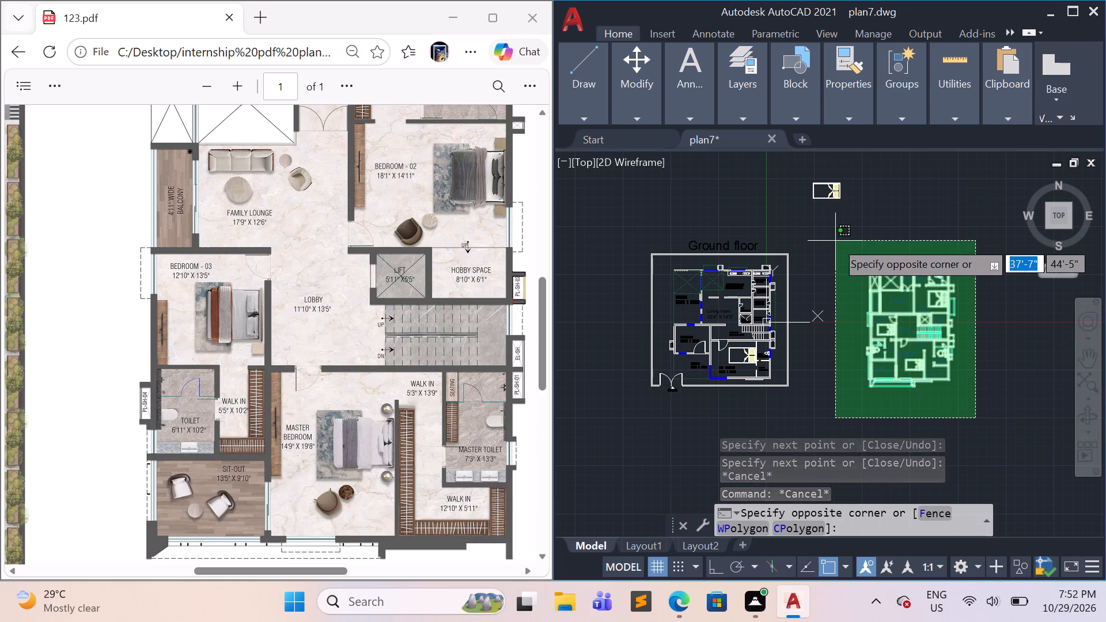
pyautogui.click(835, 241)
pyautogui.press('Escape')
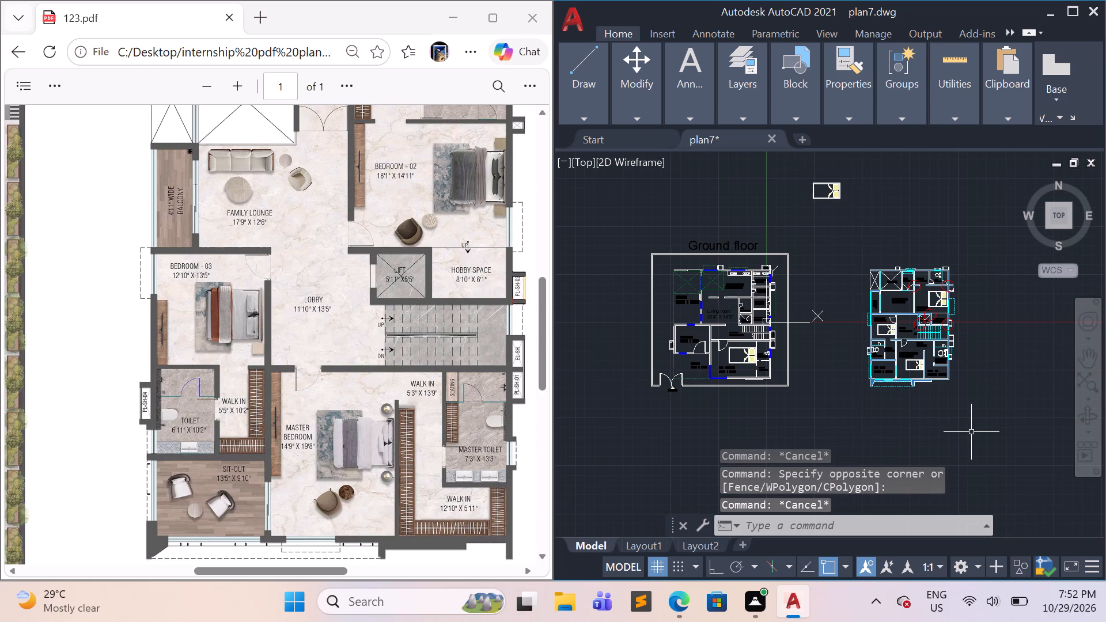
# Add the single-line text "First floor" above the first-floor plan as a large horizontal title.
pyautogui.scroll(1, 971, 432)
pyautogui.moveTo(955, 419); pyautogui.dragTo(948, 521, button='middle')
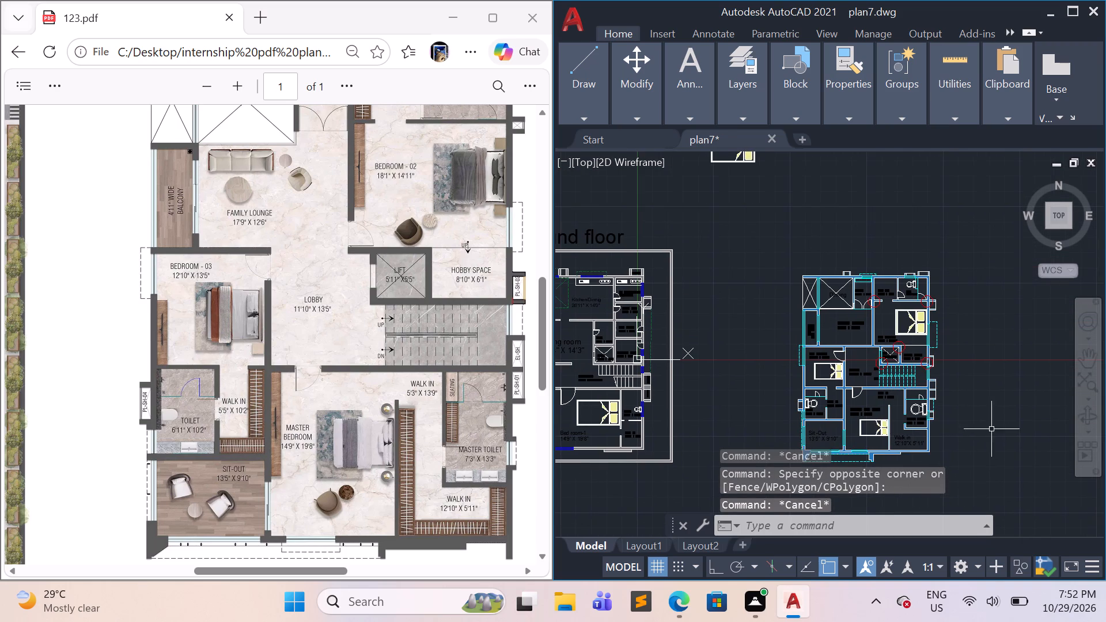
pyautogui.write('dt')
pyautogui.press('Return')
pyautogui.click(836, 227)
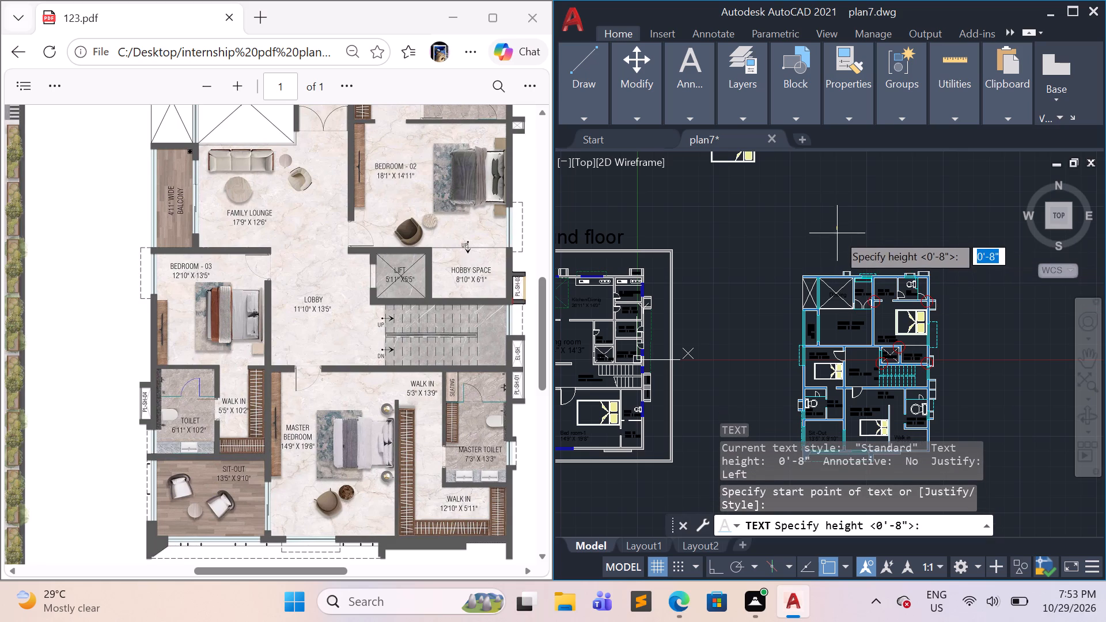
pyautogui.click(836, 246)
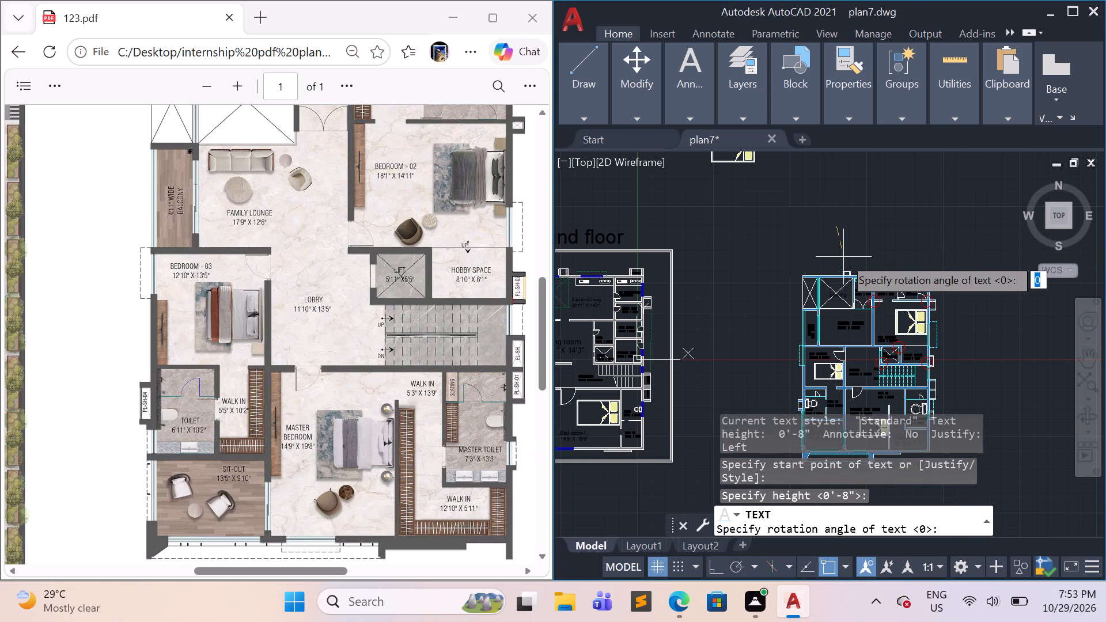
pyautogui.press('Return')
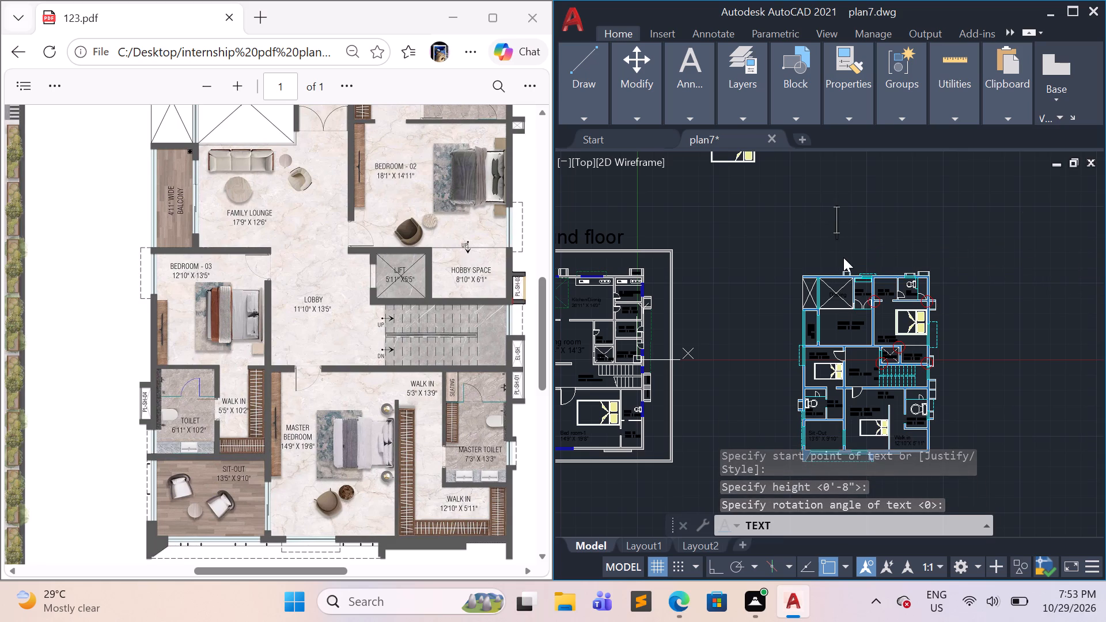
pyautogui.write('First')
pyautogui.press('space')
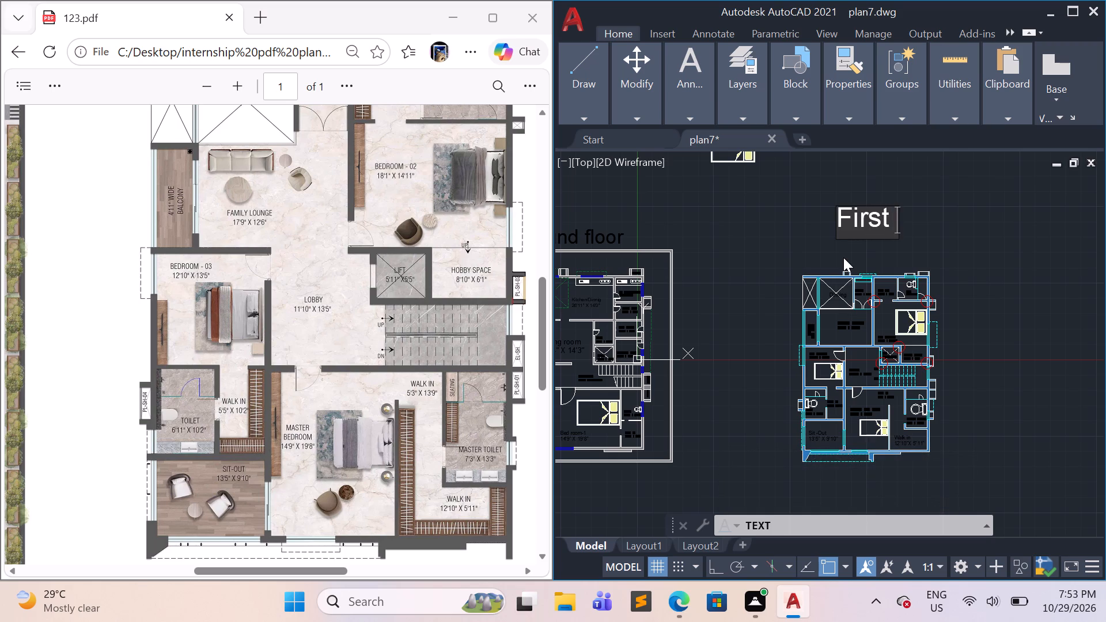
pyautogui.write('floor')
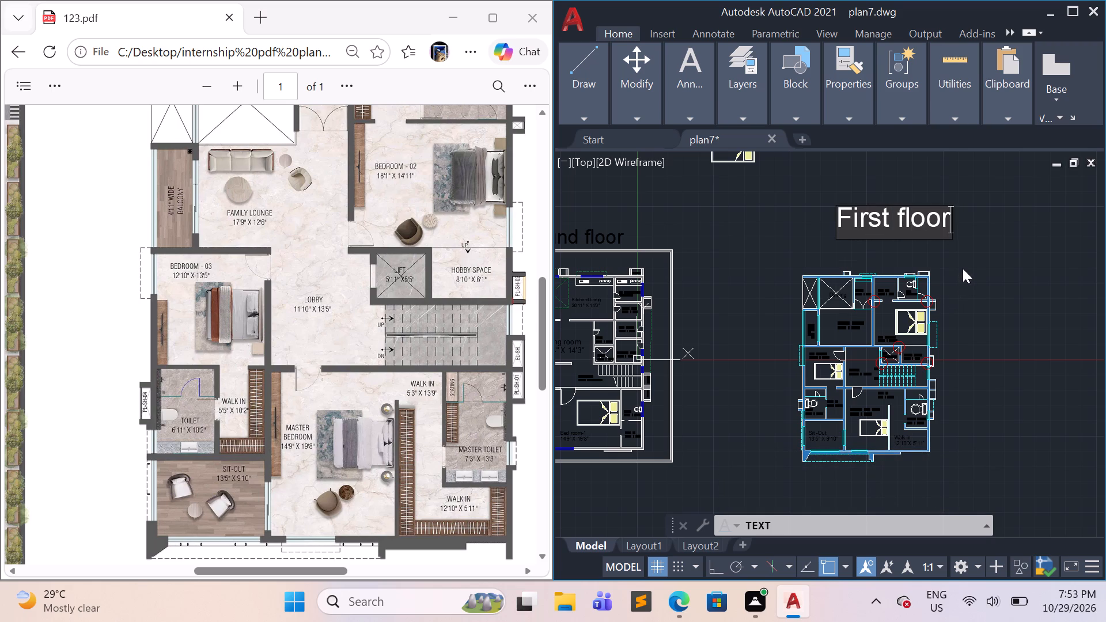
pyautogui.click(984, 261)
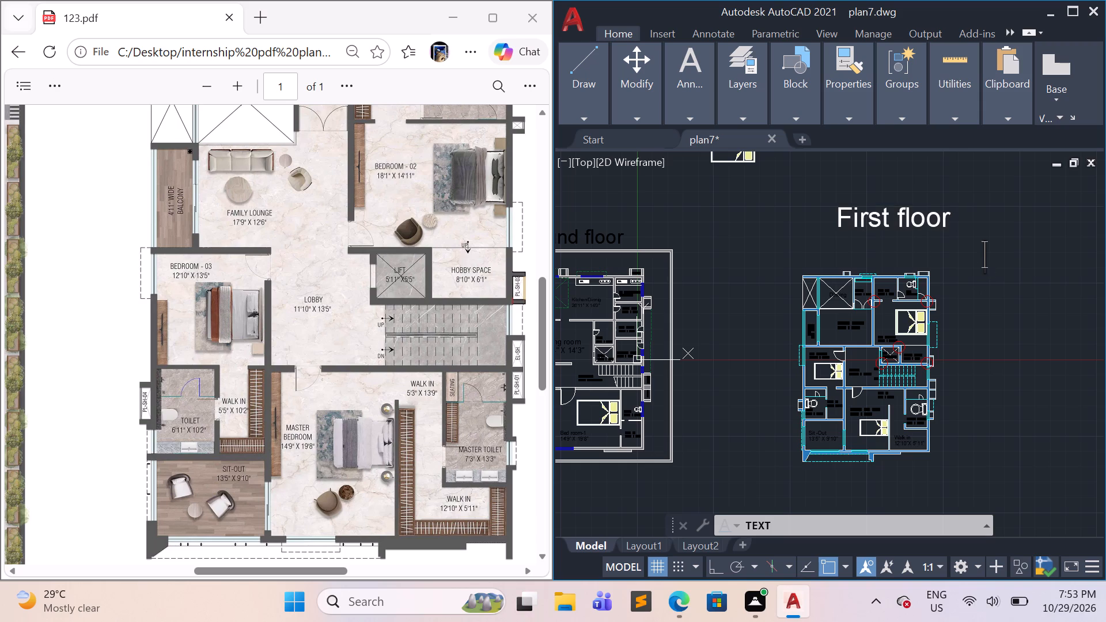
pyautogui.click(973, 238)
pyautogui.press('Escape')
# Move the First floor title down and slightly left so it sits just above the first-floor plan.
pyautogui.moveTo(984, 255); pyautogui.dragTo(979, 244)
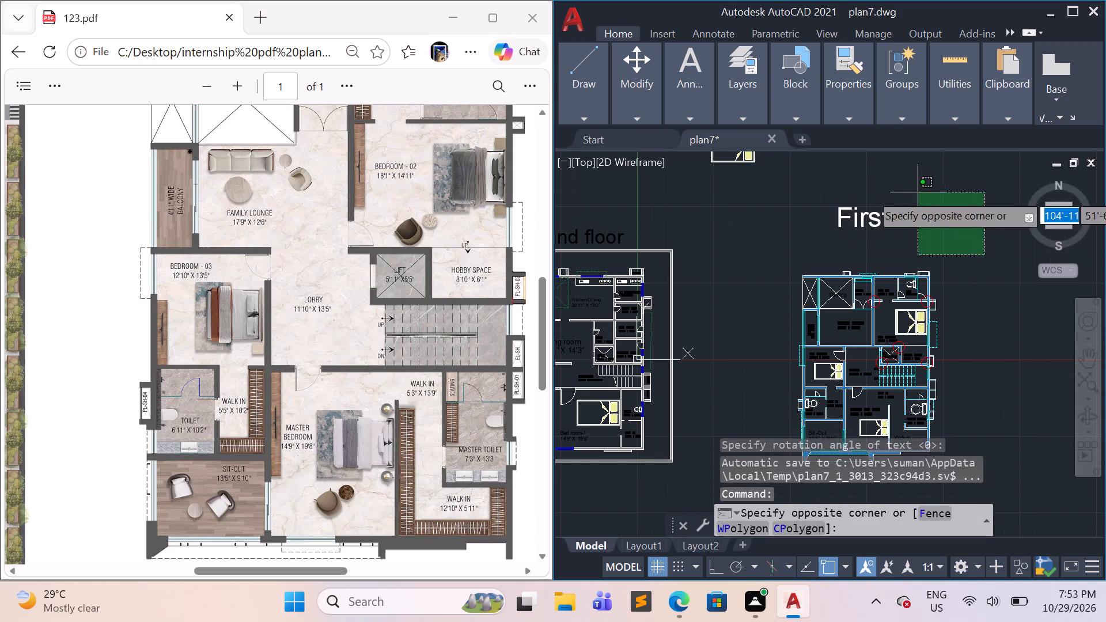
pyautogui.click(847, 181)
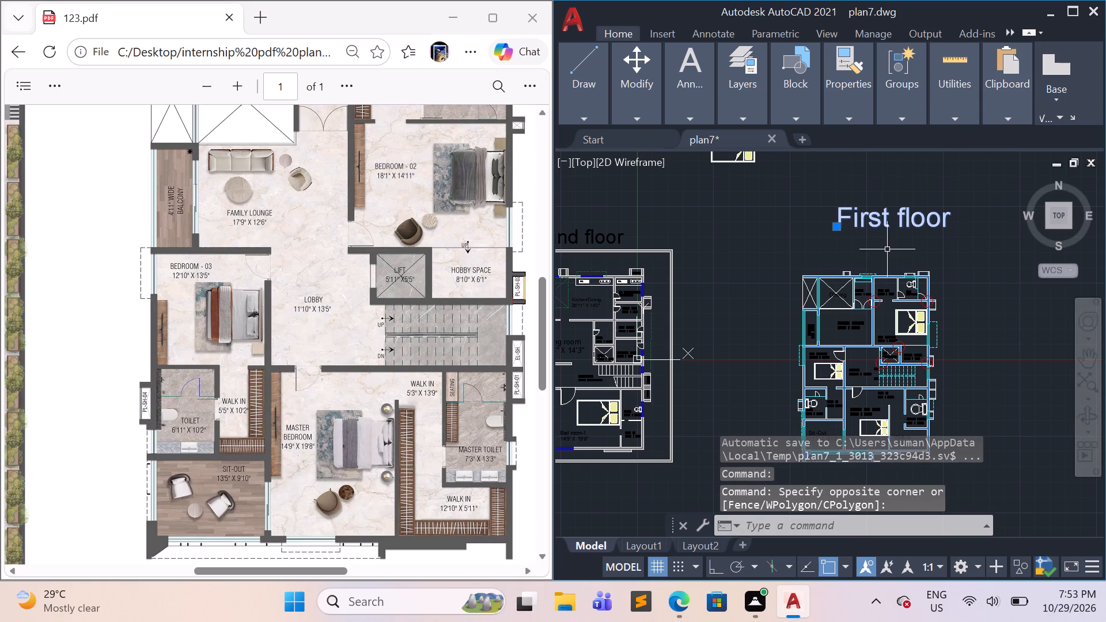
pyautogui.press('m')
pyautogui.press('Return')
pyautogui.click(833, 225)
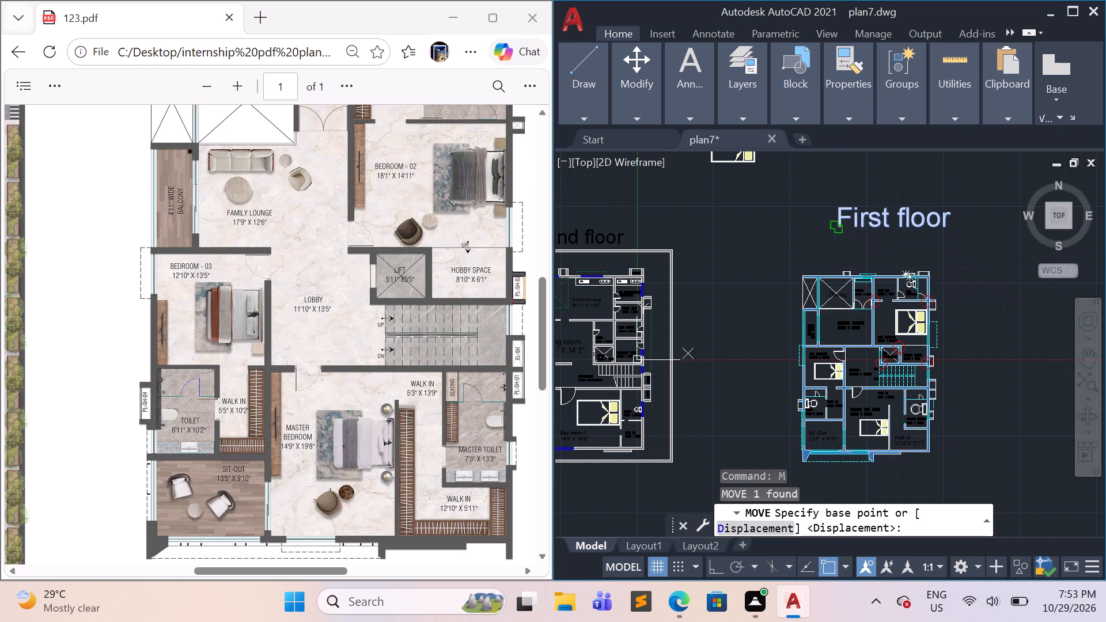
pyautogui.click(816, 264)
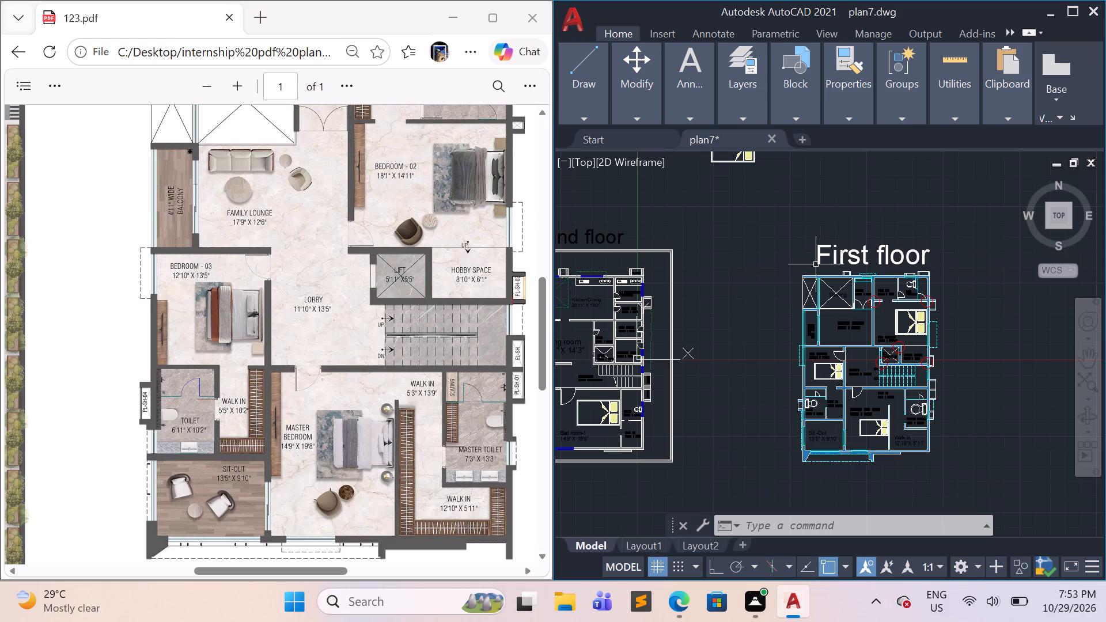
pyautogui.press('Escape')
pyautogui.press('Escape')
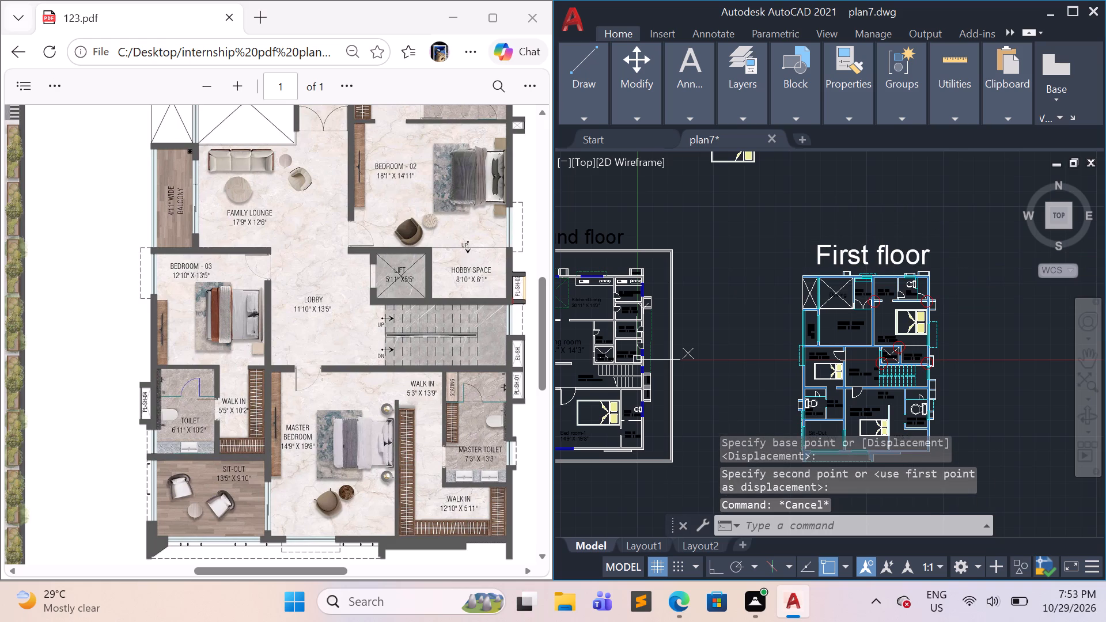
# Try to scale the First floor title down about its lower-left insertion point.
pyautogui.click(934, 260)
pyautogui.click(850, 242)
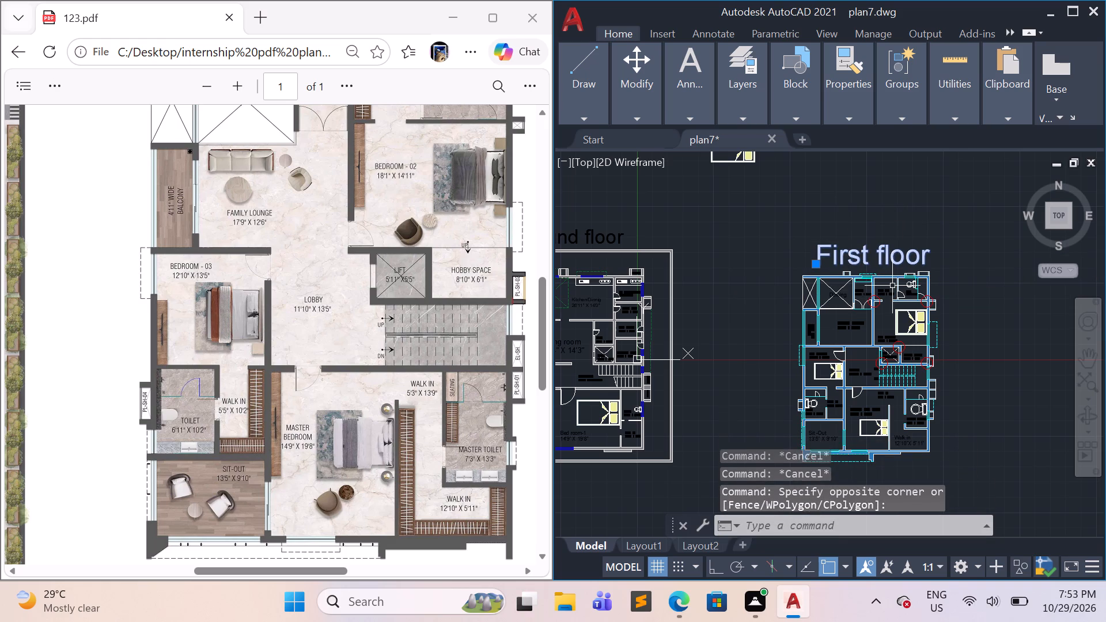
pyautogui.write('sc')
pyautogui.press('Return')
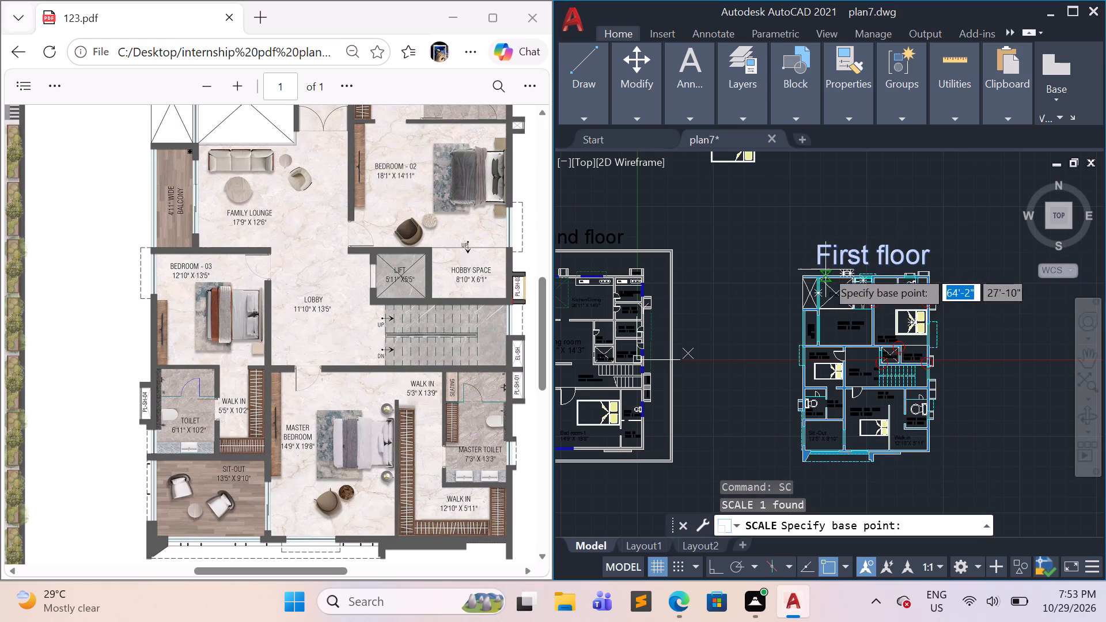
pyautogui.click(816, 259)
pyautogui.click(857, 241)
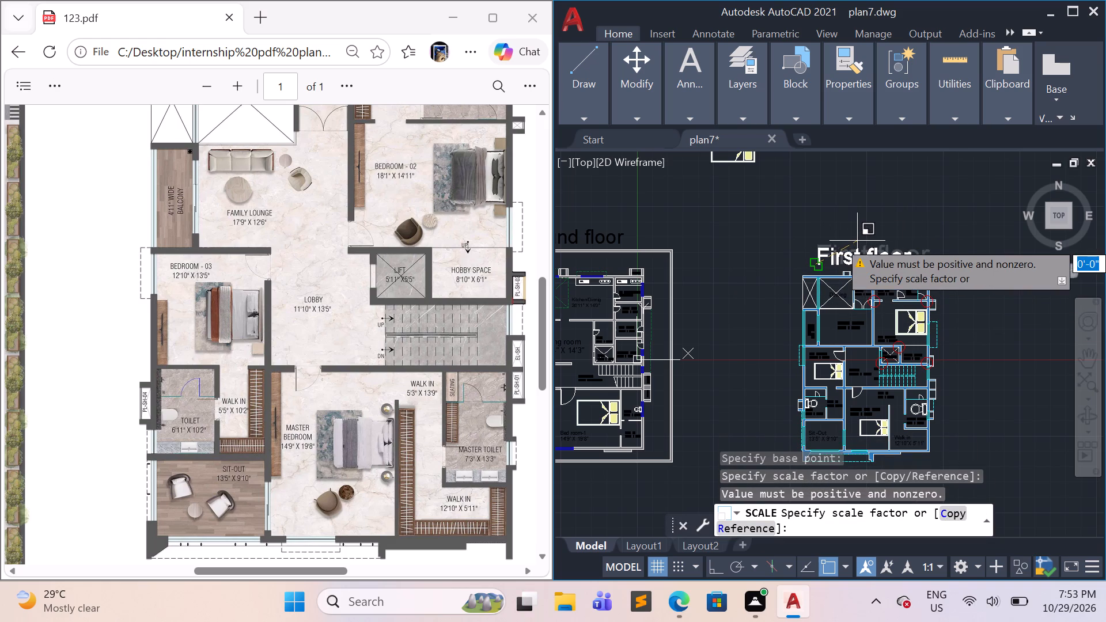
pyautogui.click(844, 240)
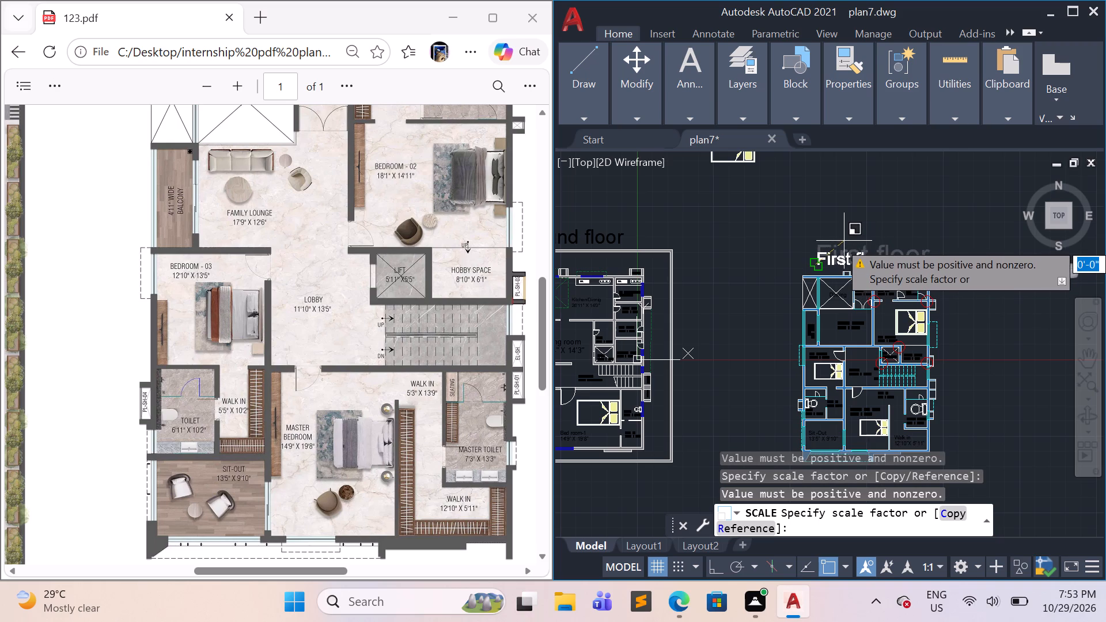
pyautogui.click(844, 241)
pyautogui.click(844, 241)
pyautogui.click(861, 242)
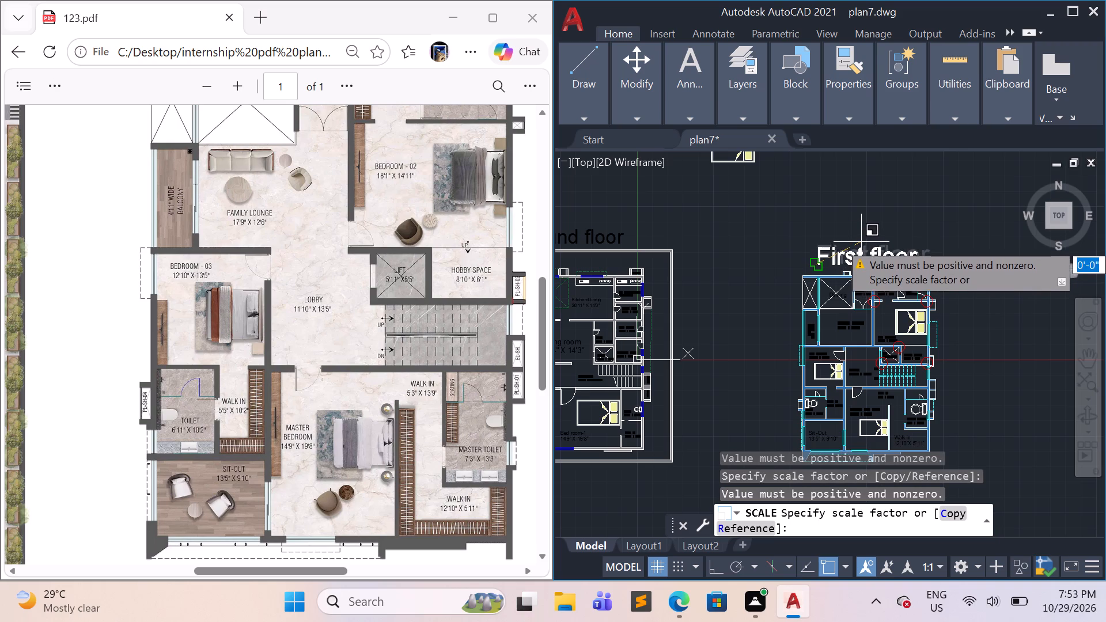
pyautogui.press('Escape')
# Scale the First floor title down to roughly three quarters of its size about its lower-left insertion point.
pyautogui.click(914, 261)
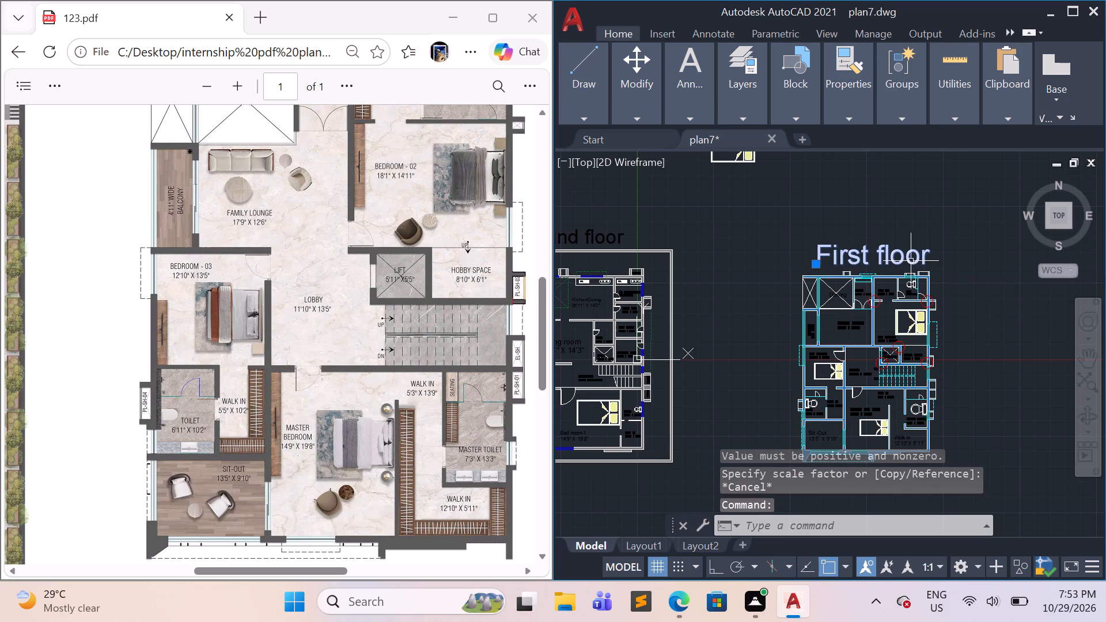
pyautogui.press('s')
pyautogui.press('c')
pyautogui.press('Return')
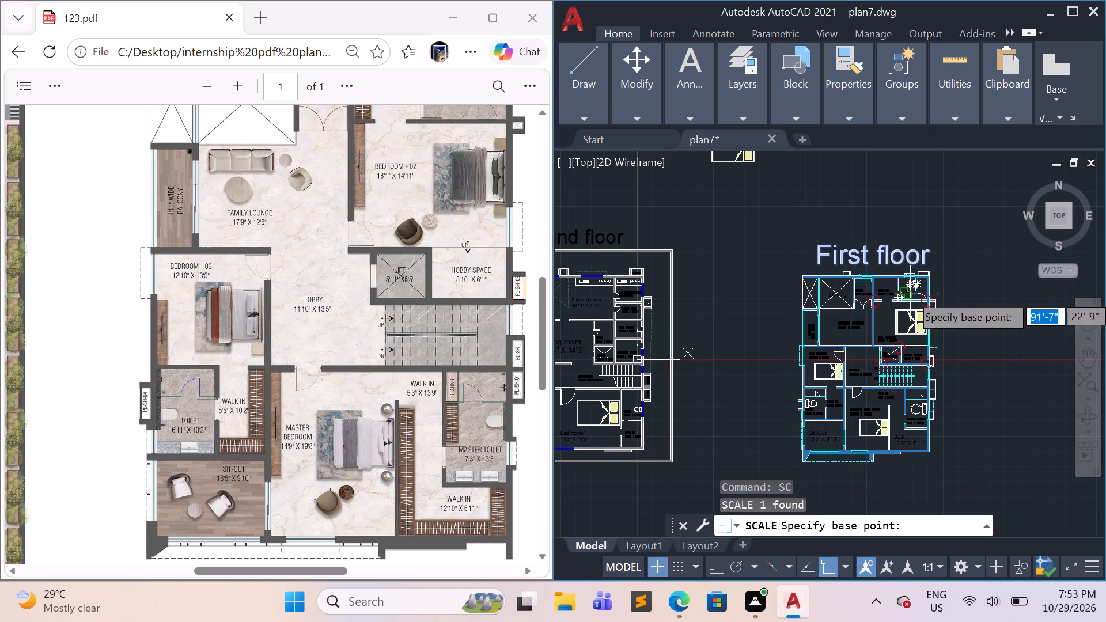
pyautogui.click(817, 265)
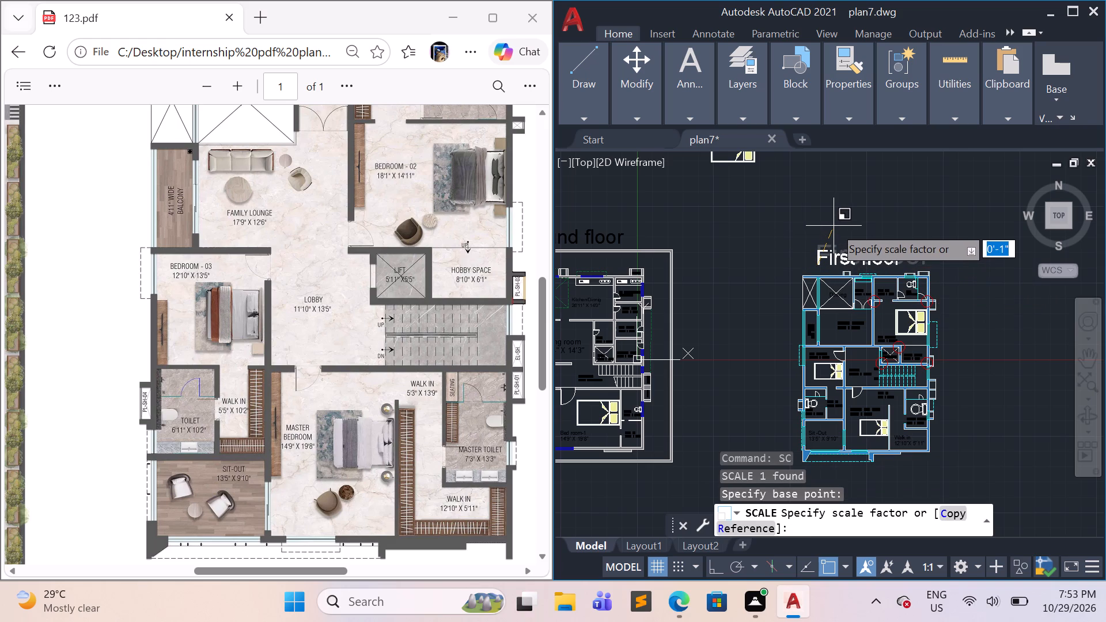
pyautogui.click(834, 226)
# Set the First floor title's colour to black.
pyautogui.click(879, 256)
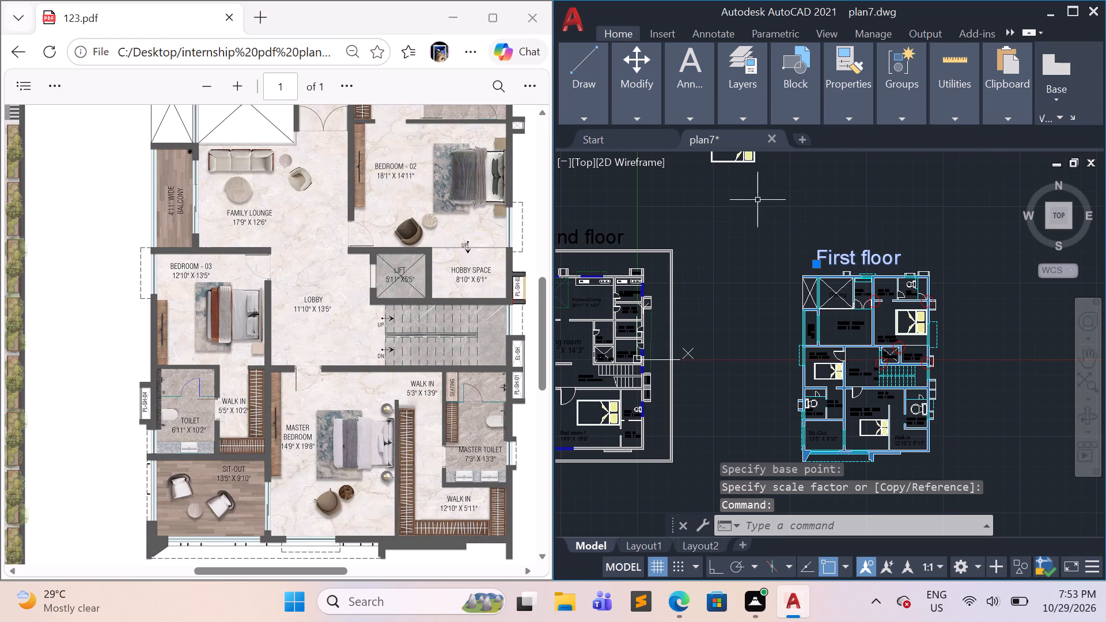
pyautogui.hotkey('ctrl', '1')
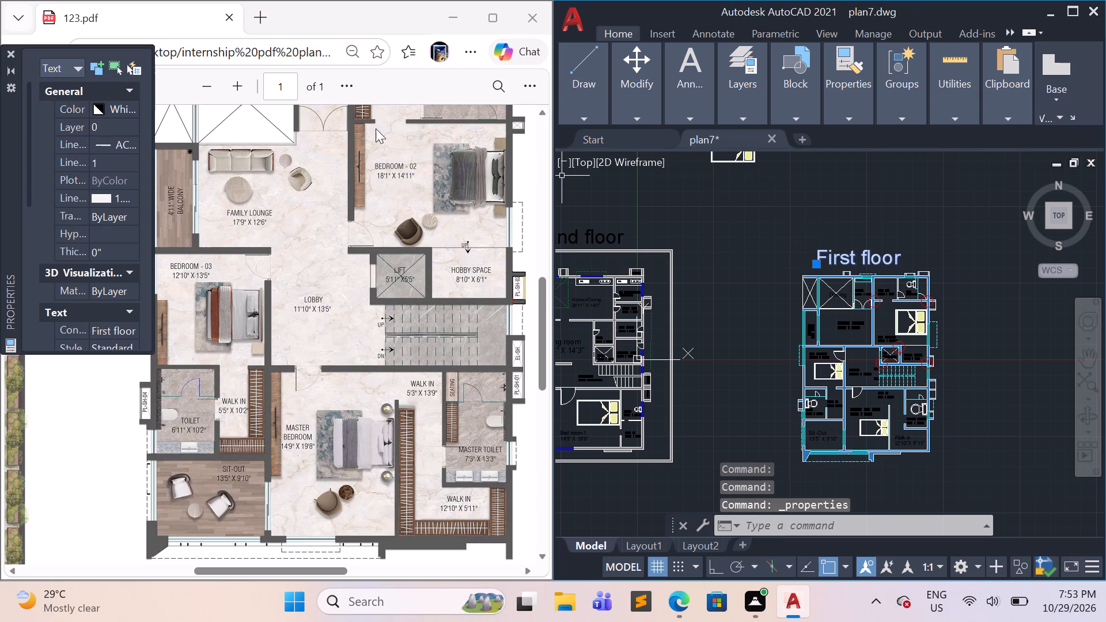
pyautogui.click(132, 105)
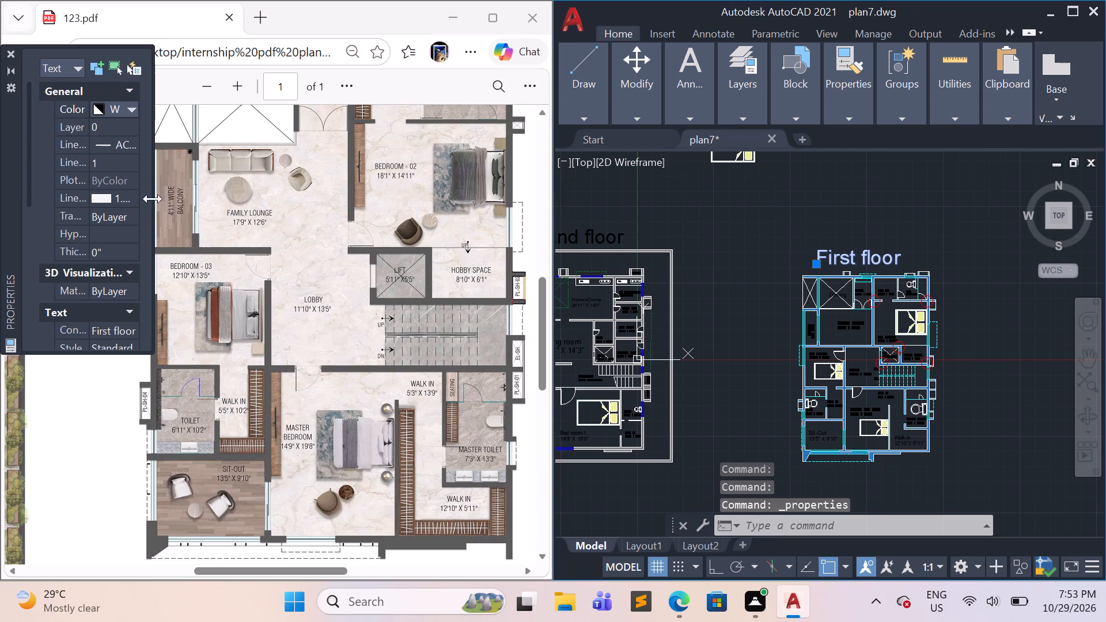
pyautogui.click(128, 101)
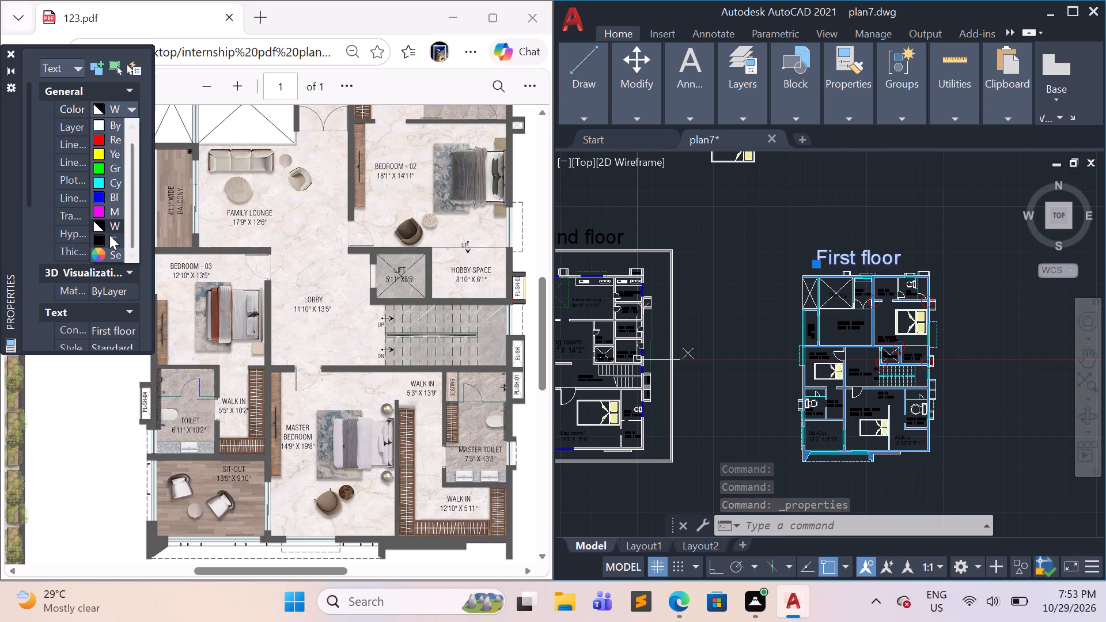
pyautogui.click(109, 235)
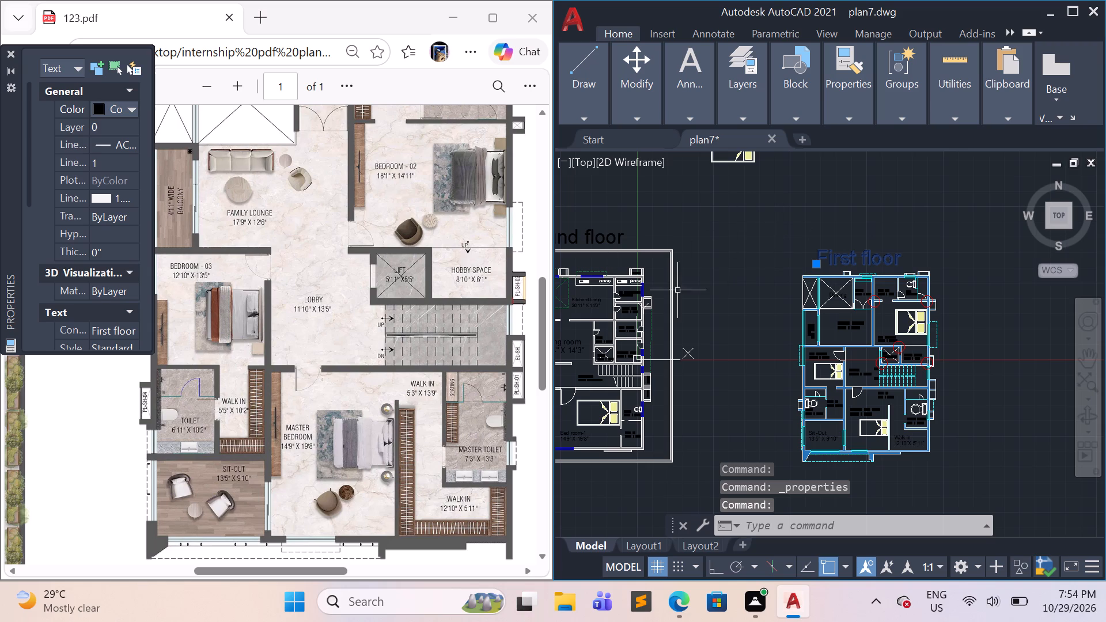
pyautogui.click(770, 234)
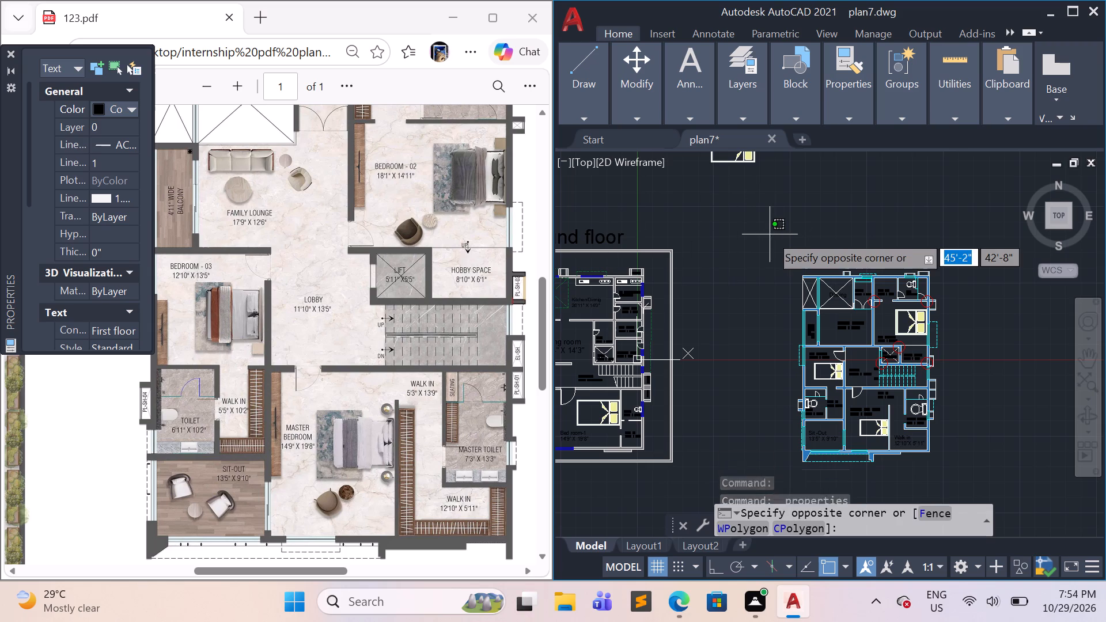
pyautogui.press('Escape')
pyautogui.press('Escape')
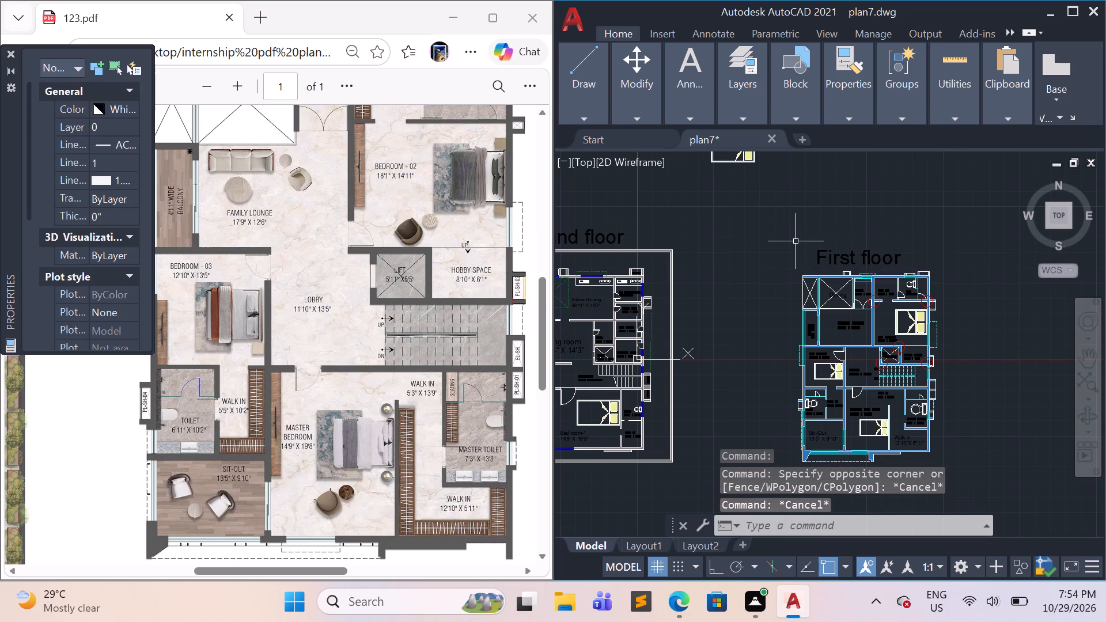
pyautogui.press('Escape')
# Join all the selected objects of the first-floor plan, including its title.
pyautogui.scroll(-1, 946, 313)
pyautogui.scroll(-1, 953, 370)
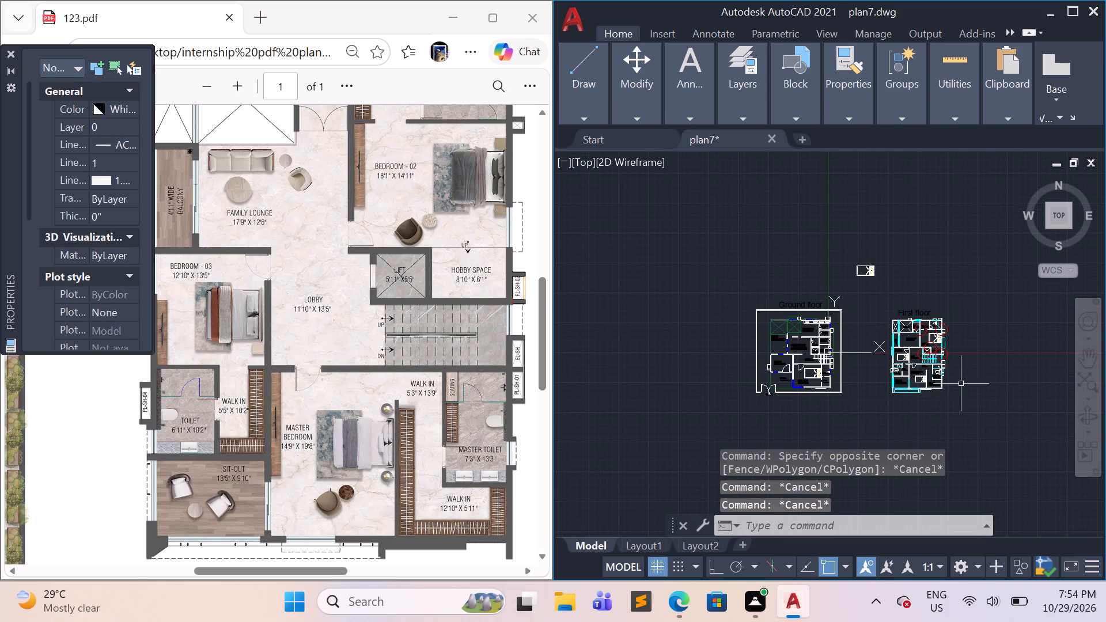
pyautogui.press('Escape')
pyautogui.scroll(1, 957, 386)
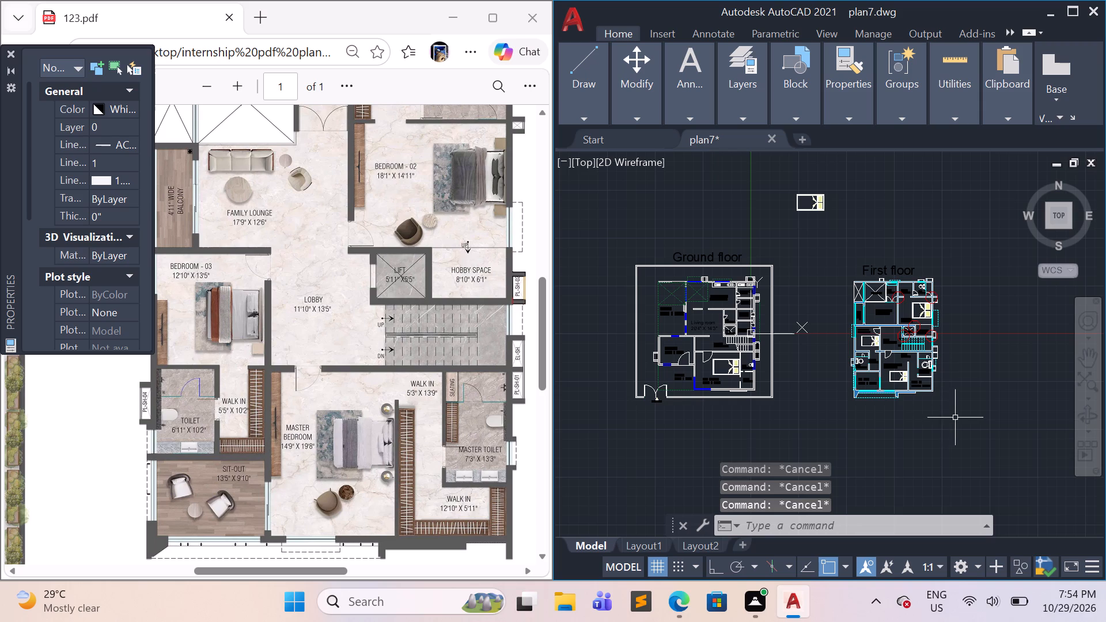
pyautogui.scroll(2, 971, 420)
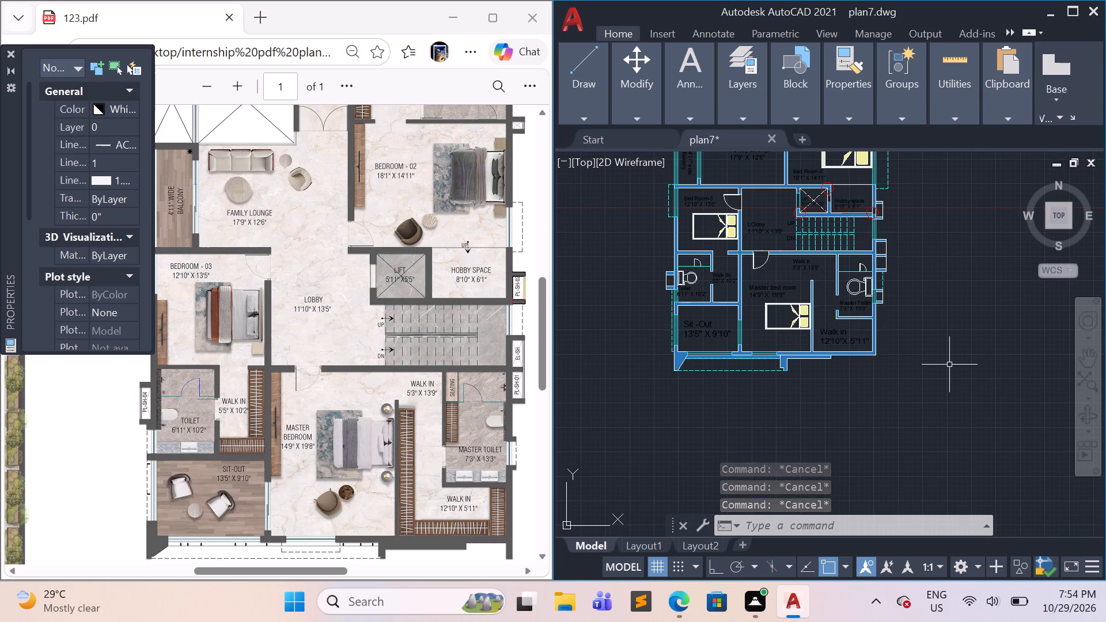
pyautogui.moveTo(951, 389); pyautogui.dragTo(935, 479, button='middle')
pyautogui.scroll(-1, 945, 465)
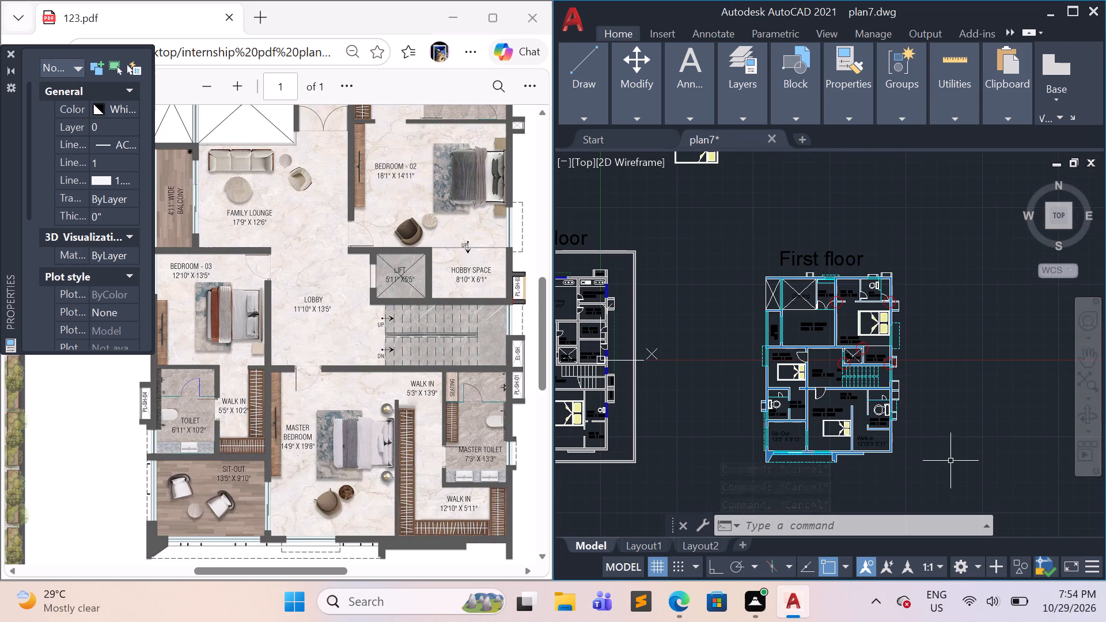
pyautogui.click(951, 464)
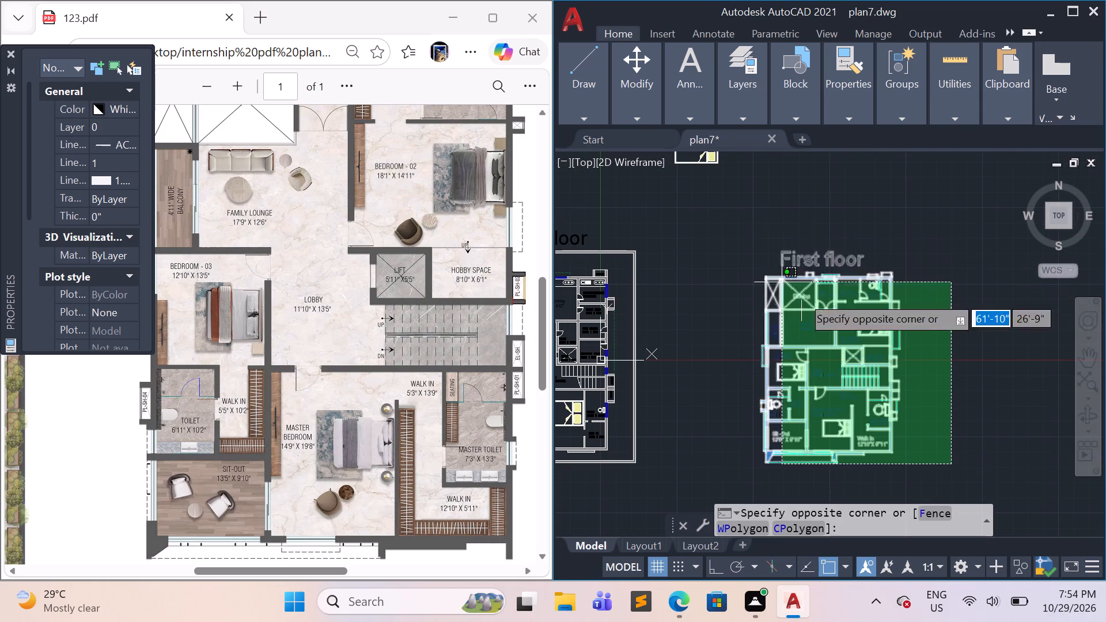
pyautogui.press('Escape')
pyautogui.click(942, 479)
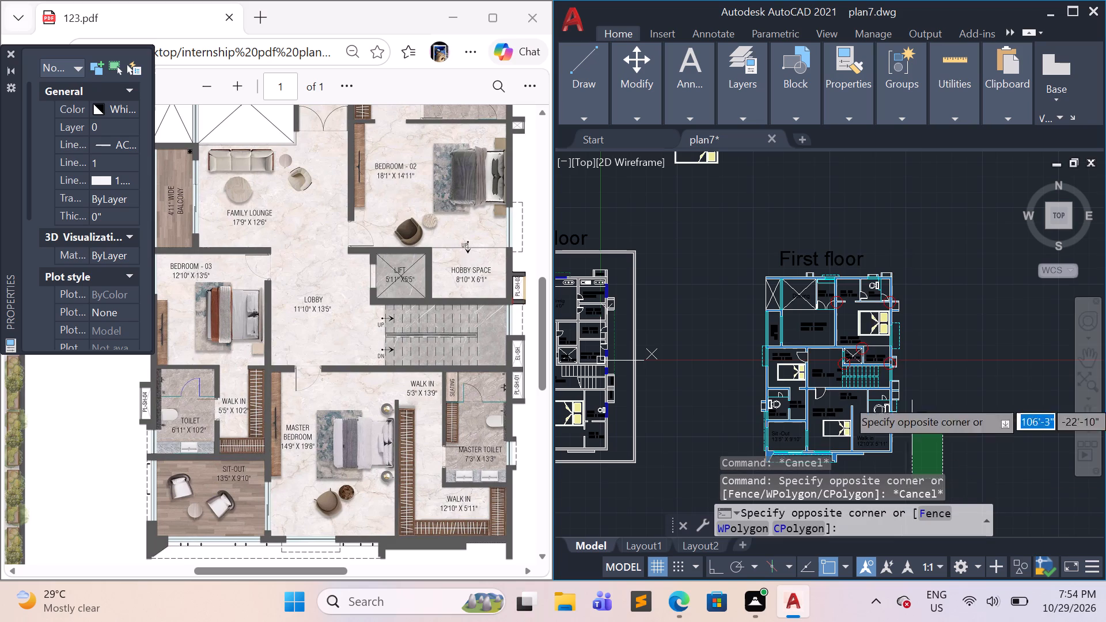
pyautogui.click(721, 203)
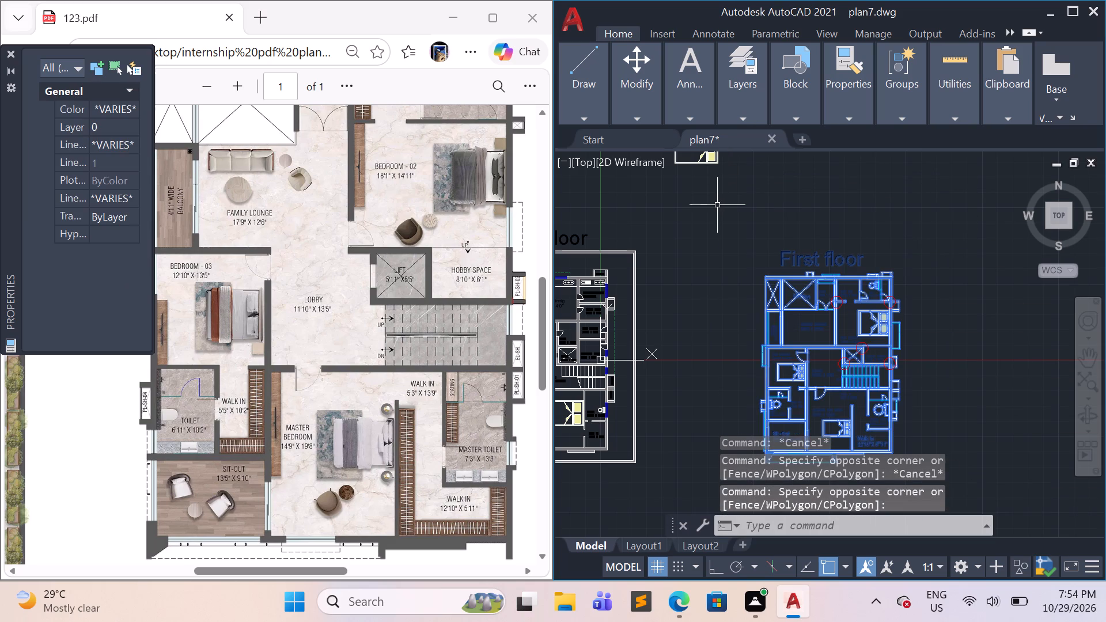
pyautogui.press('j')
pyautogui.press('Return')
pyautogui.press('Escape')
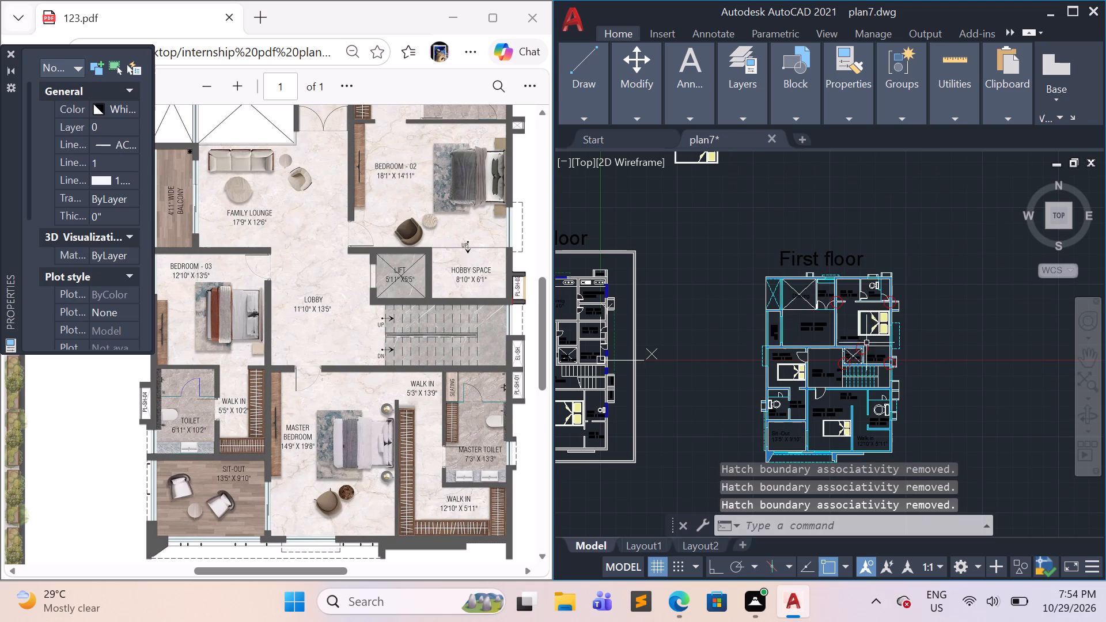
# Move the whole first-floor plan with its title about 33' horizontally toward the ground-floor plan.
pyautogui.scroll(-1, 911, 383)
pyautogui.click(916, 439)
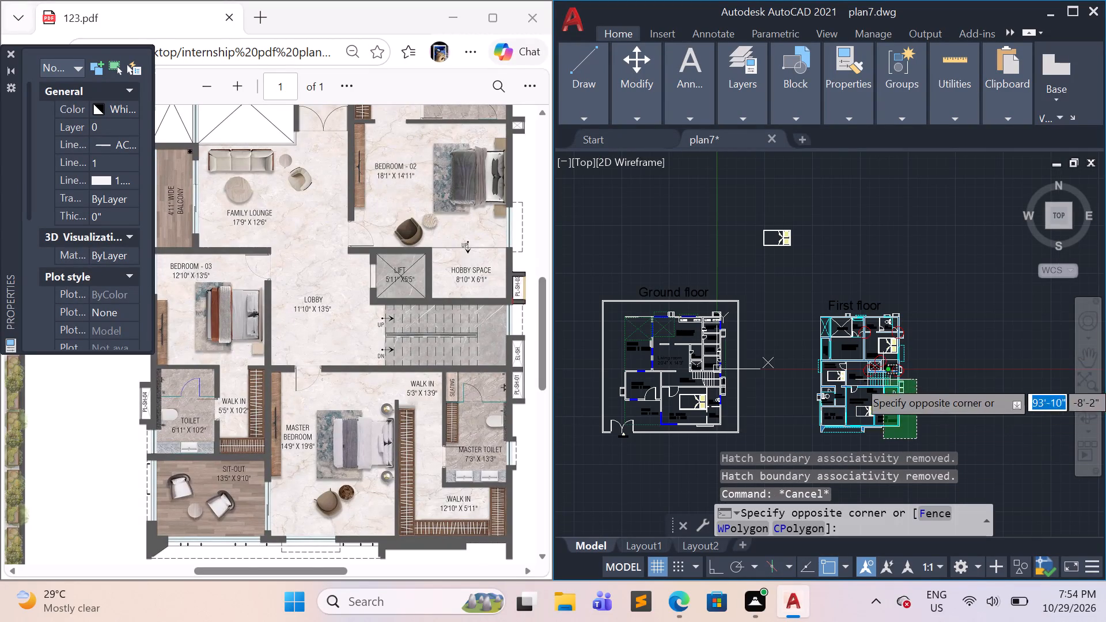
pyautogui.click(796, 286)
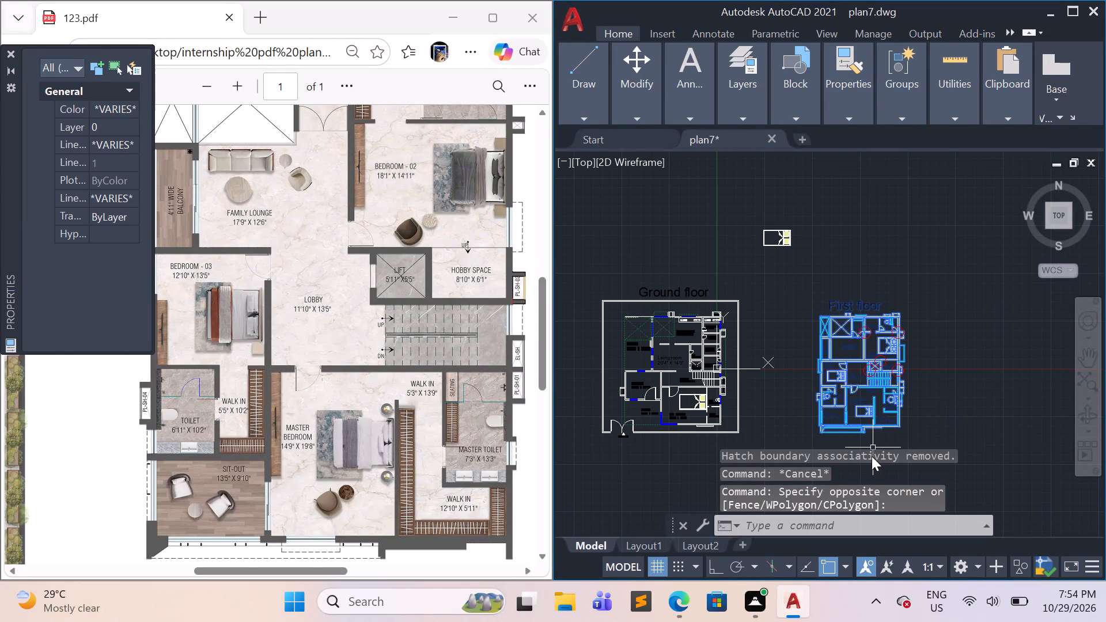
pyautogui.press(',')
pyautogui.press('BackSpace')
pyautogui.press('n')
pyautogui.press('BackSpace')
pyautogui.press('BackSpace')
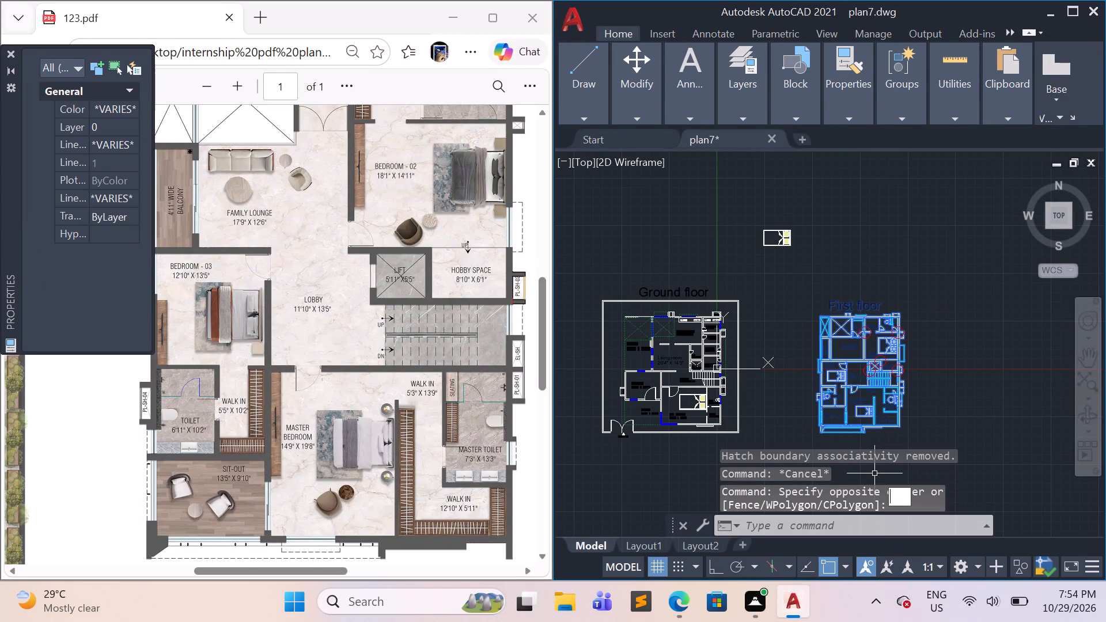
pyautogui.press('m')
pyautogui.press('Return')
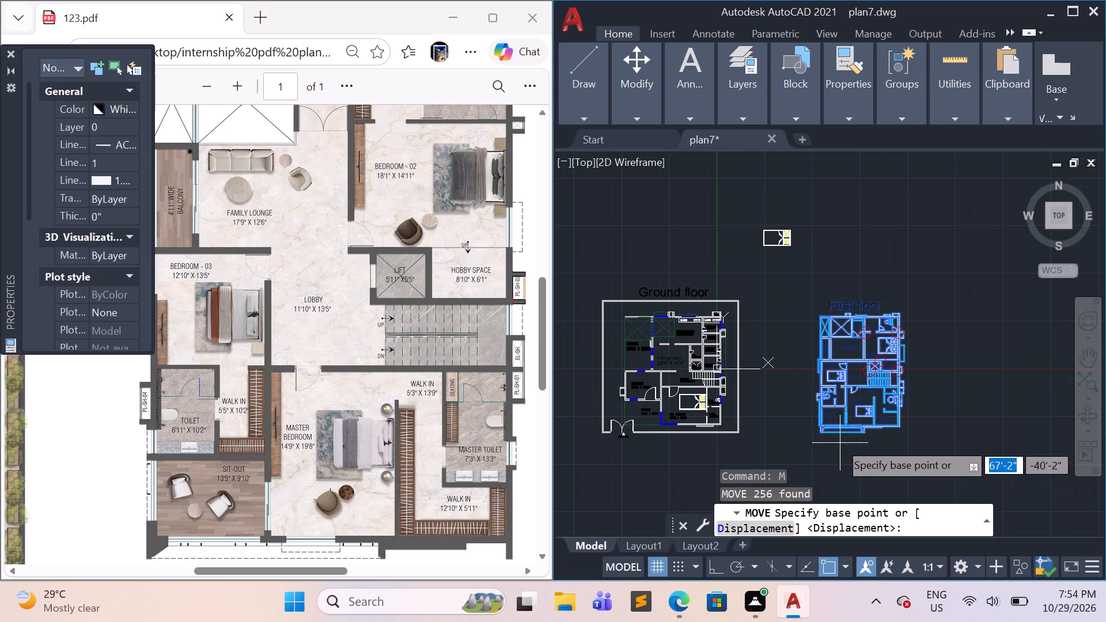
pyautogui.scroll(1, 829, 435)
pyautogui.click(810, 419)
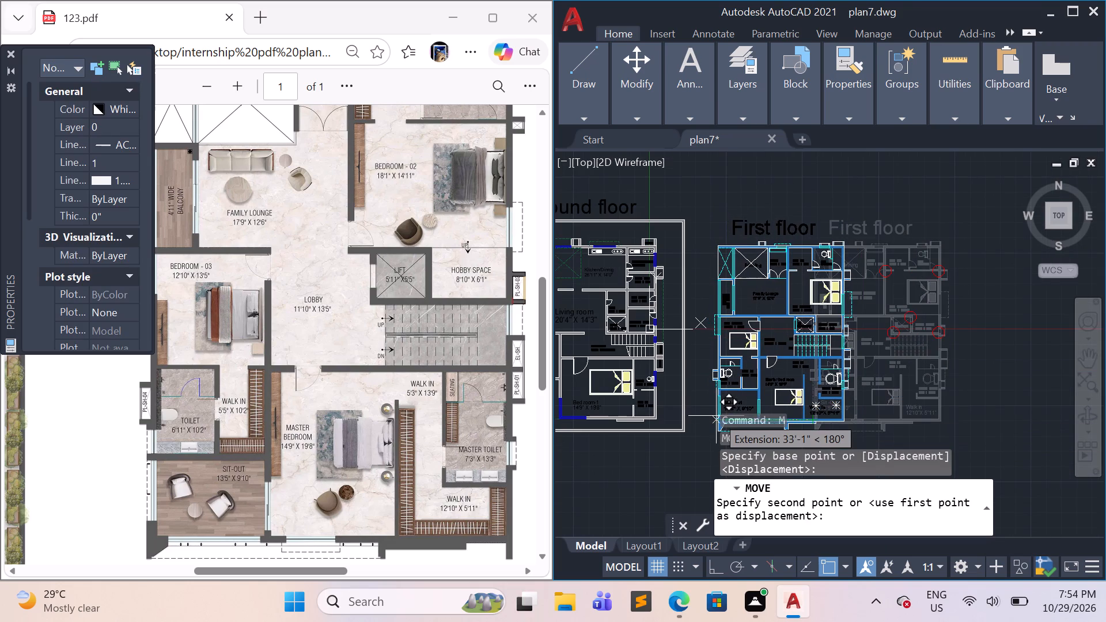
pyautogui.click(716, 416)
pyautogui.press('Escape')
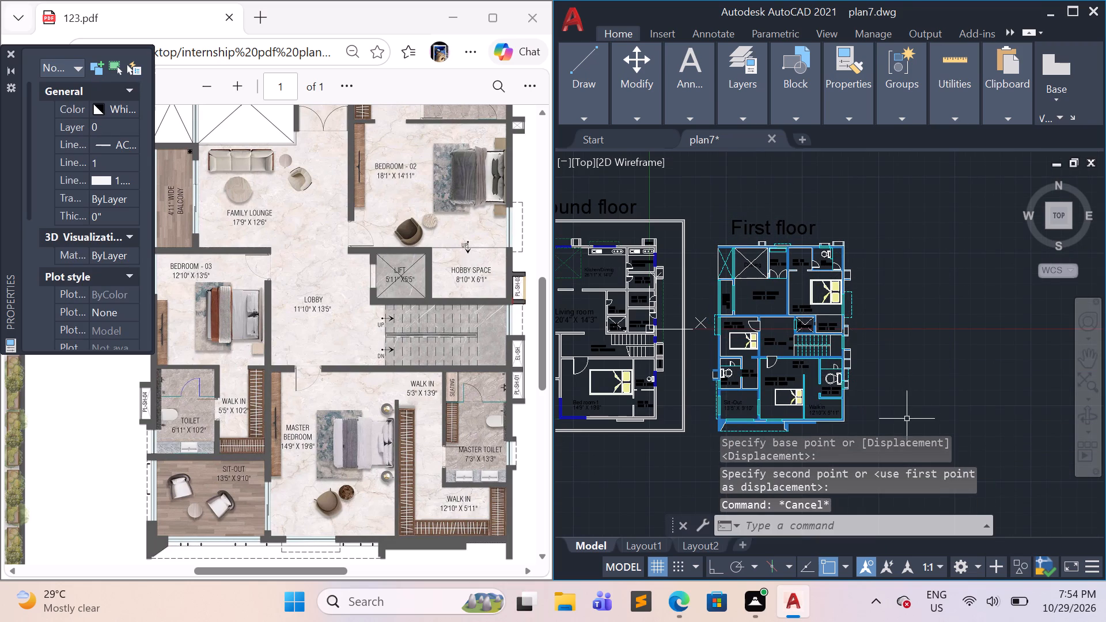
# Close the Properties palette that covers the reference PDF.
pyautogui.scroll(-2, 921, 400)
pyautogui.scroll(2, 923, 418)
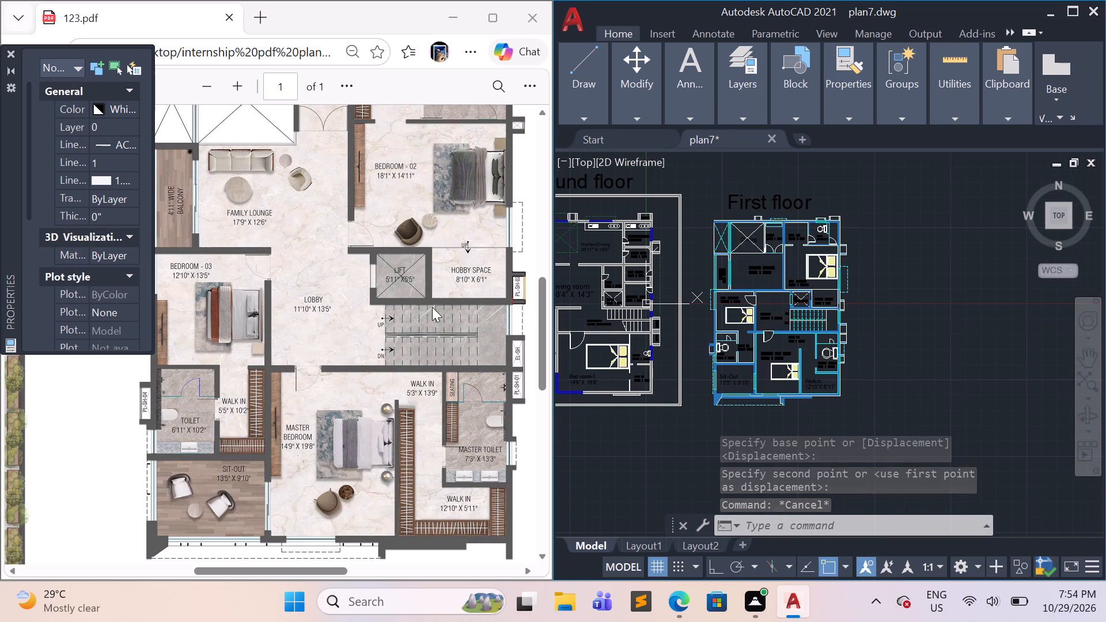
pyautogui.scroll(-5, 447, 334)
pyautogui.scroll(3, 451, 371)
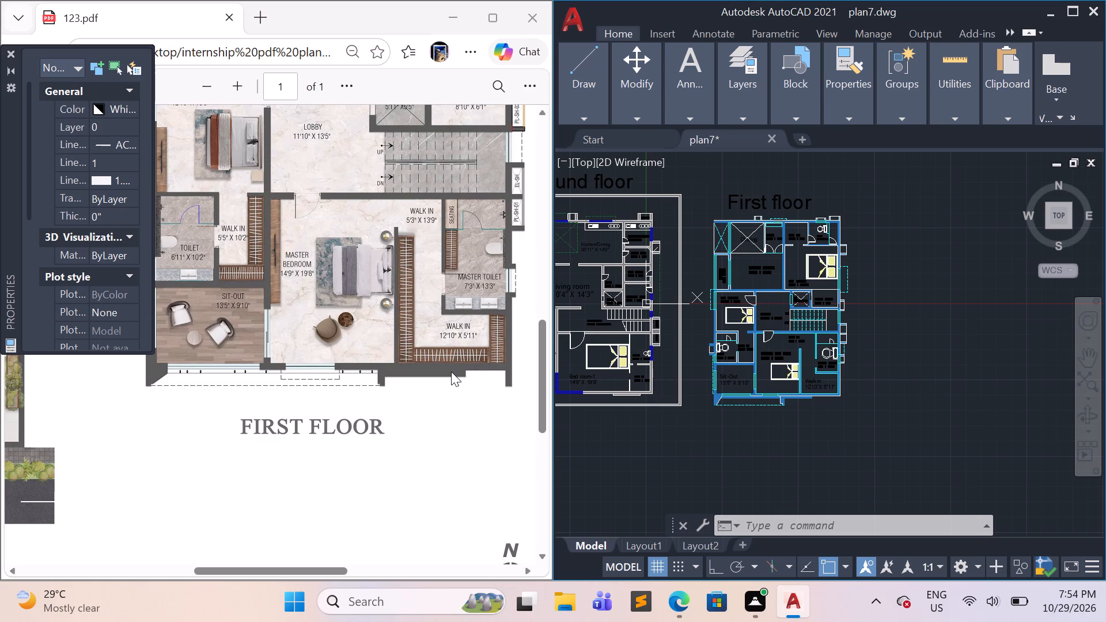
pyautogui.click(9, 49)
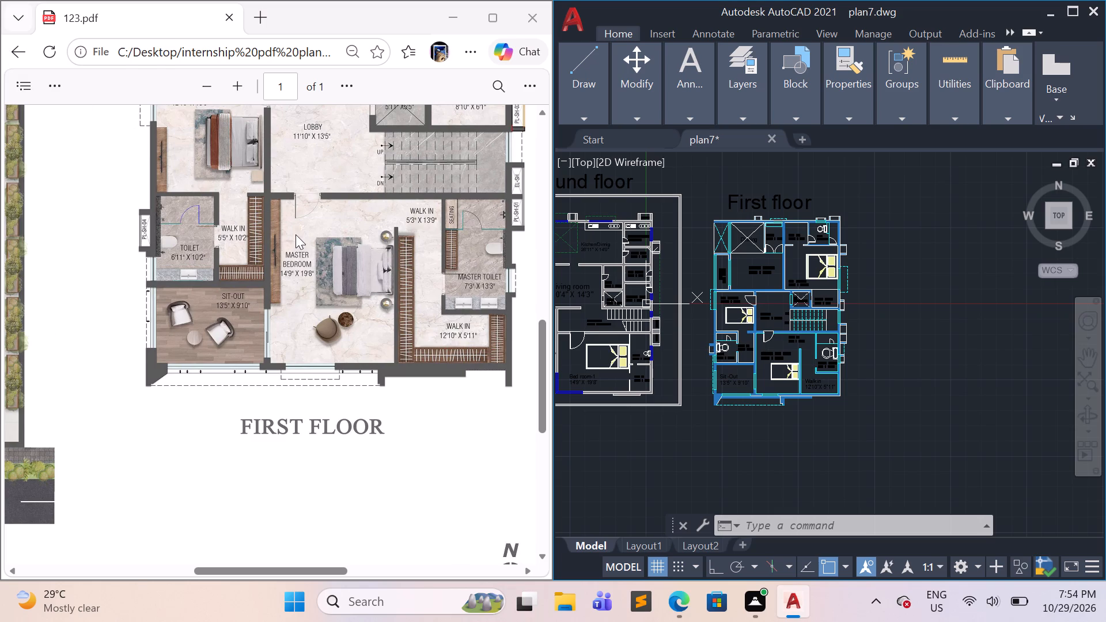
# Switch to the reference PDF in Edge and examine the second-floor plan's layout, from the open terrace to Bedroom-04.
pyautogui.click(493, 19)
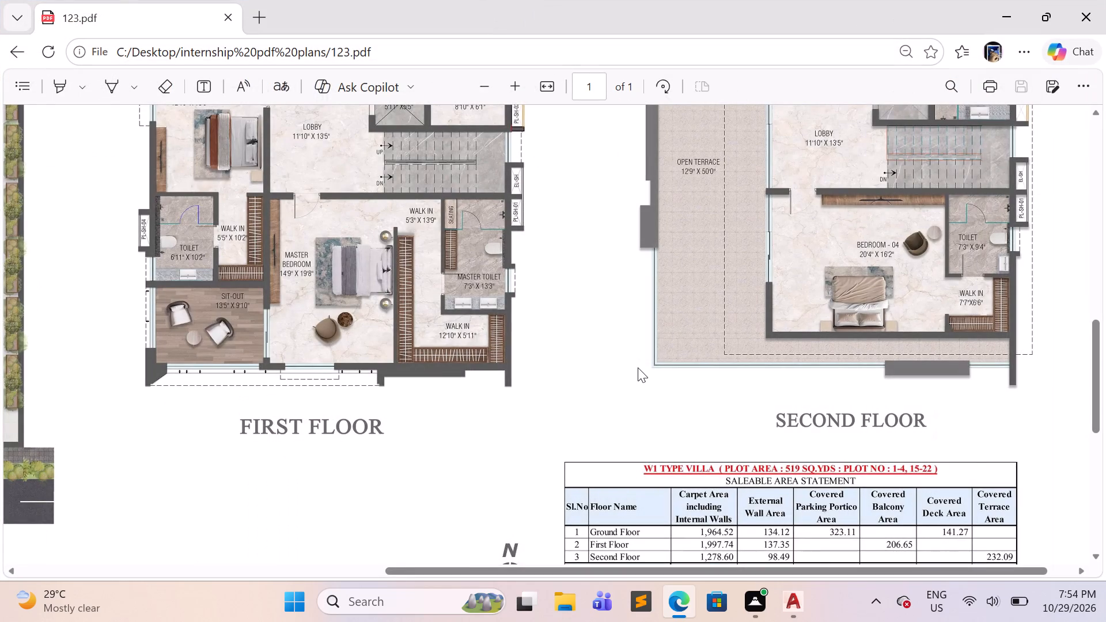
pyautogui.hscroll(-7, 638, 367)
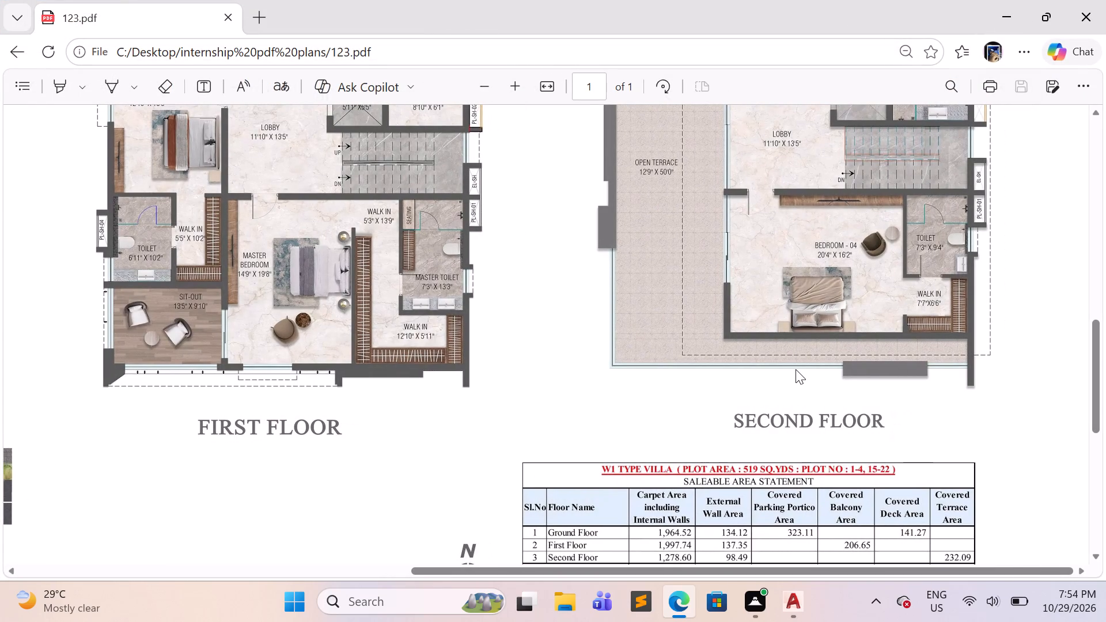
pyautogui.scroll(3, 800, 321)
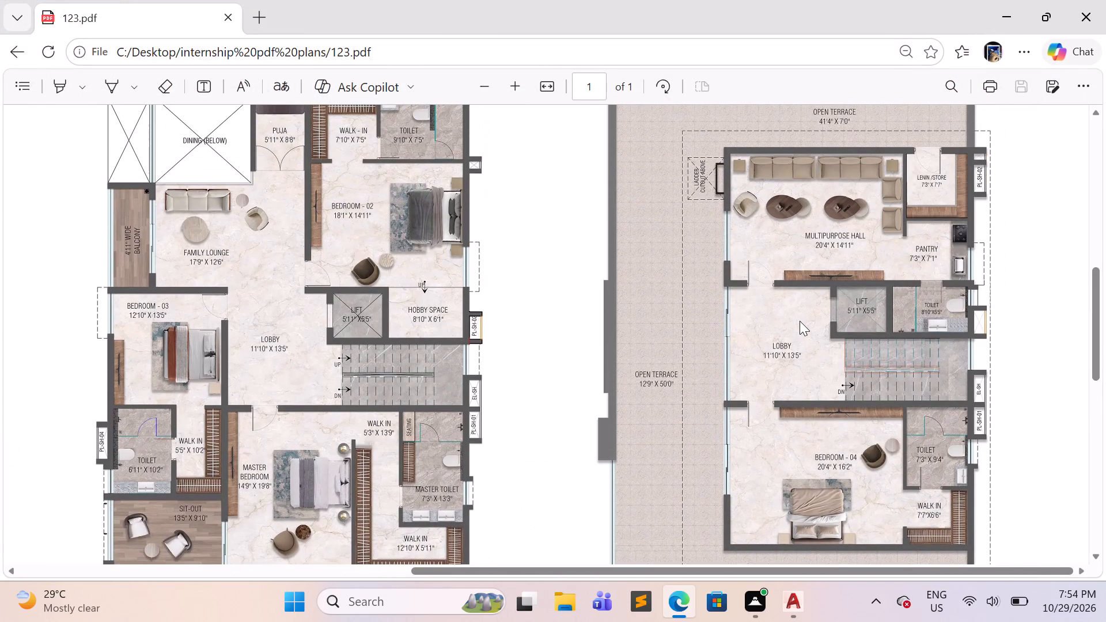
pyautogui.hscroll(-1, 800, 321)
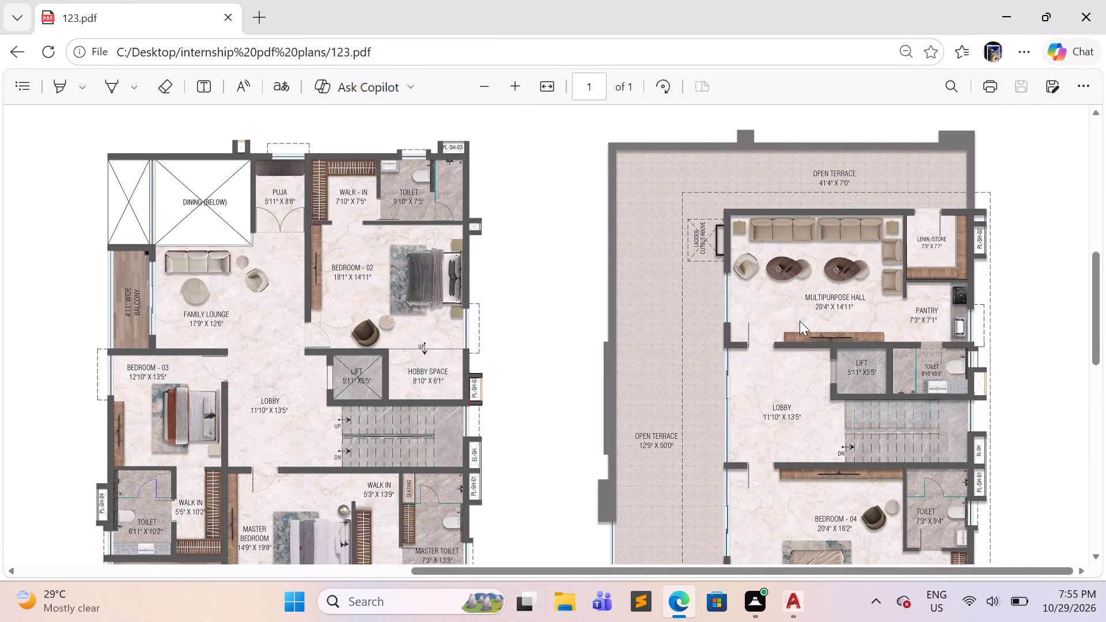
pyautogui.hscroll(-2, 800, 321)
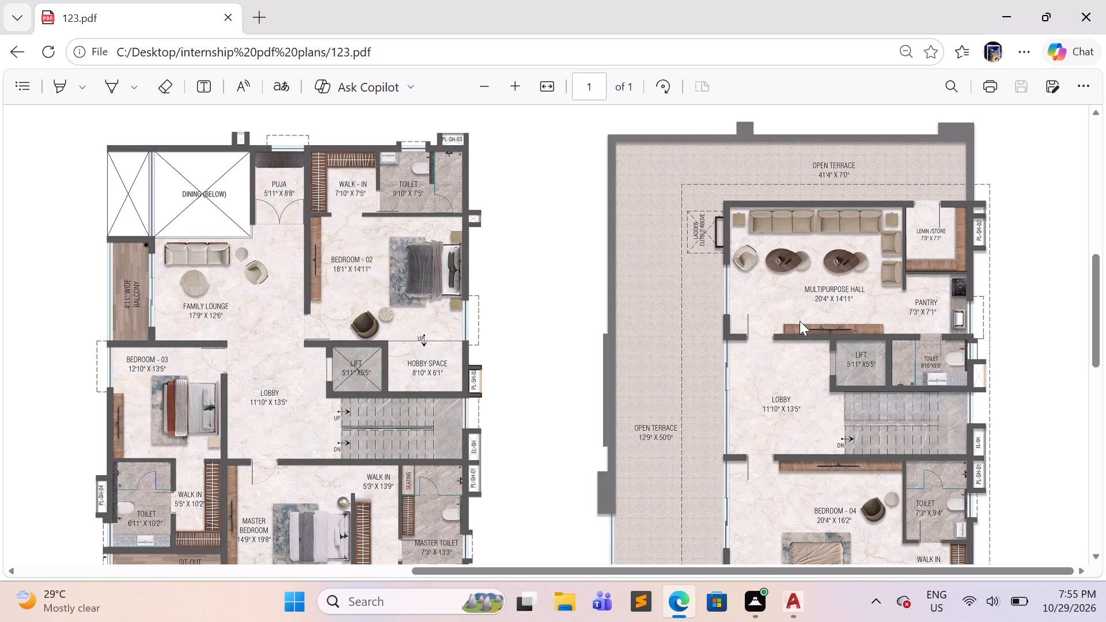
pyautogui.hscroll(-1, 800, 321)
pyautogui.click(1047, 3)
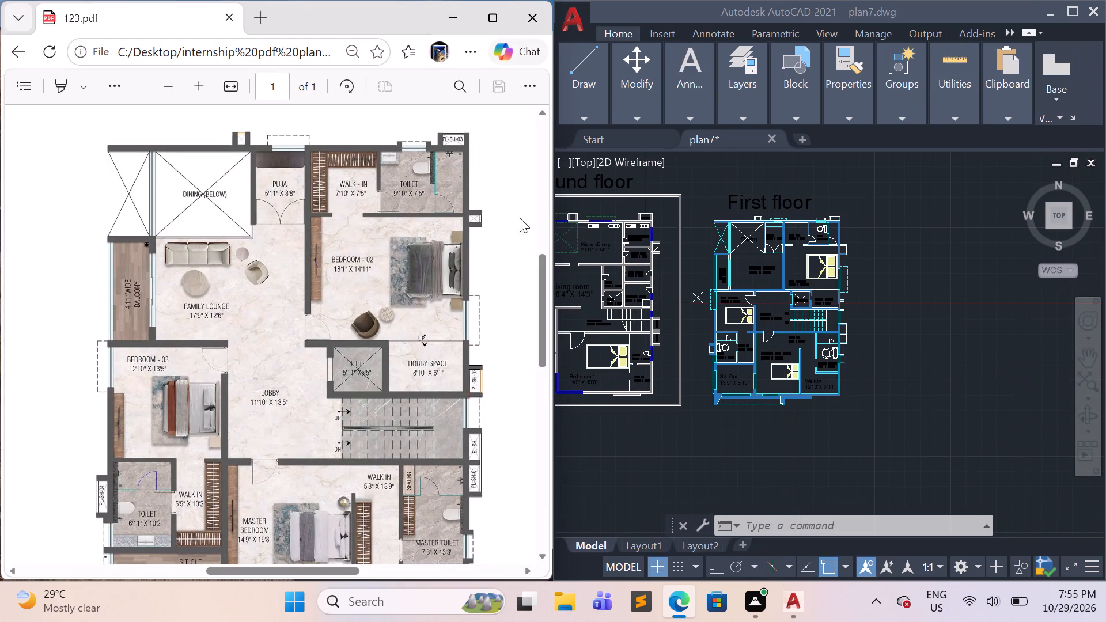
pyautogui.hscroll(-5, 471, 262)
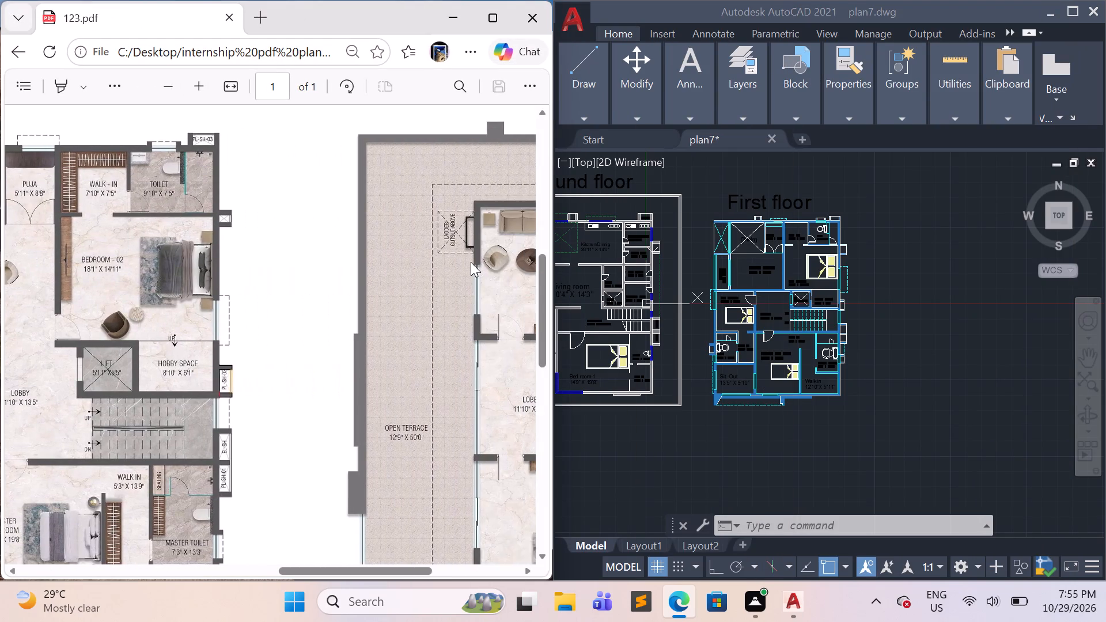
pyautogui.hscroll(-2, 471, 262)
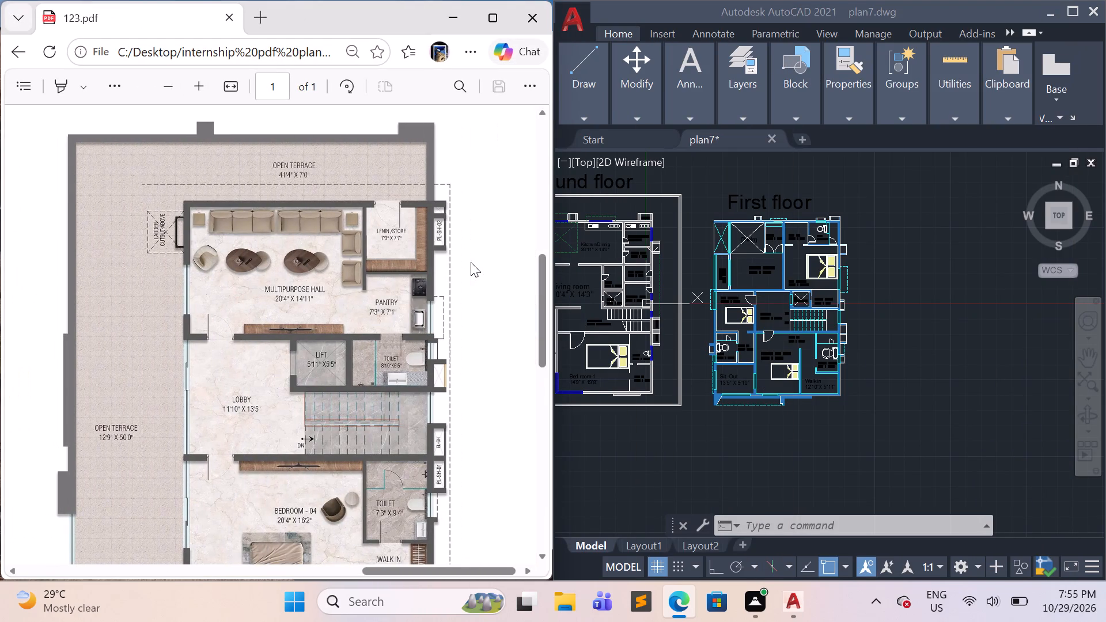
pyautogui.scroll(-1, 471, 262)
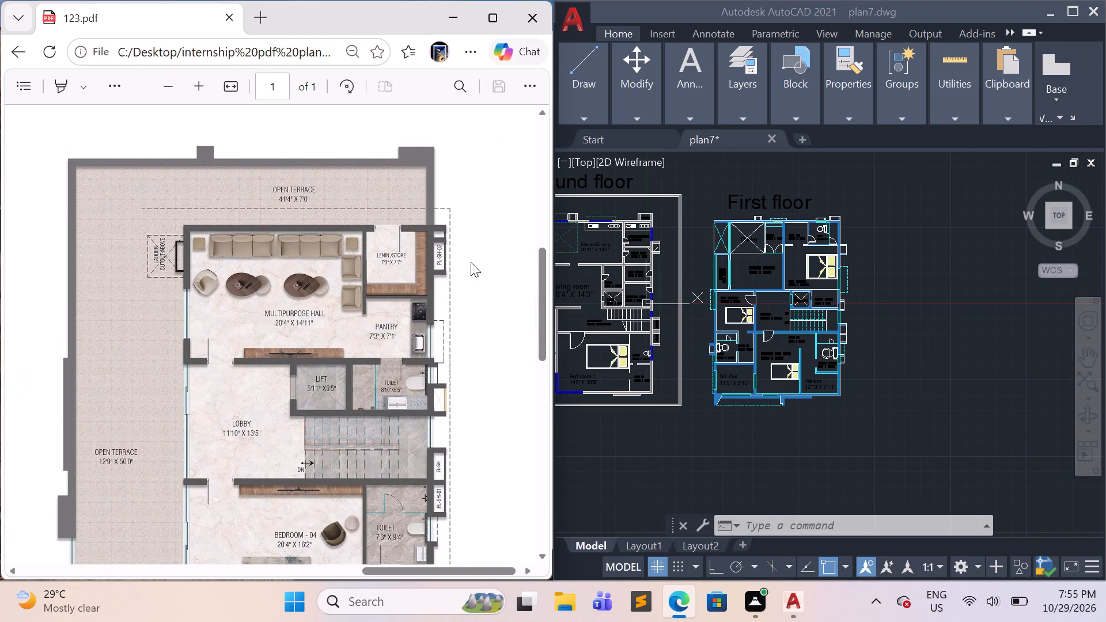
pyautogui.scroll(-2, 471, 262)
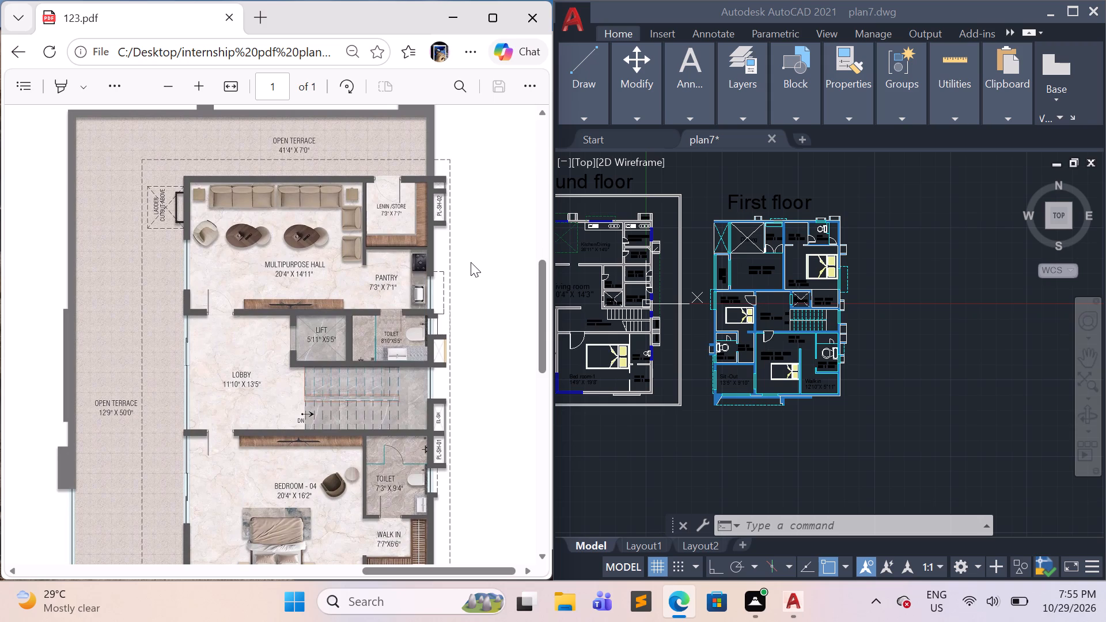
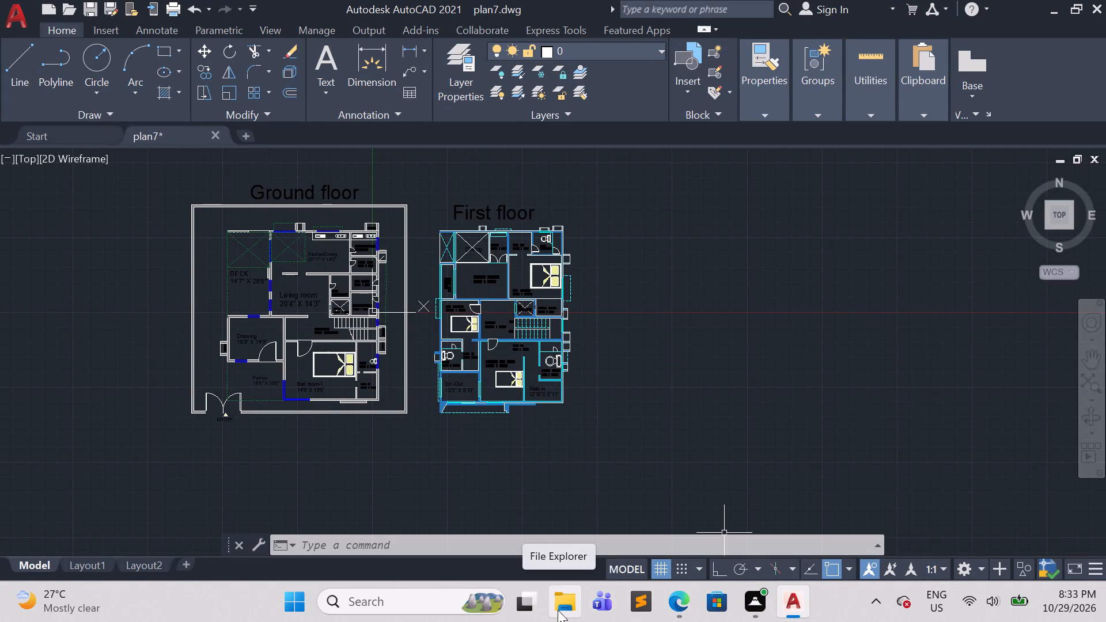
# Arrange the 123.pdf reference floor plan and the plan7 drawing side by side.
pyautogui.click(675, 545)
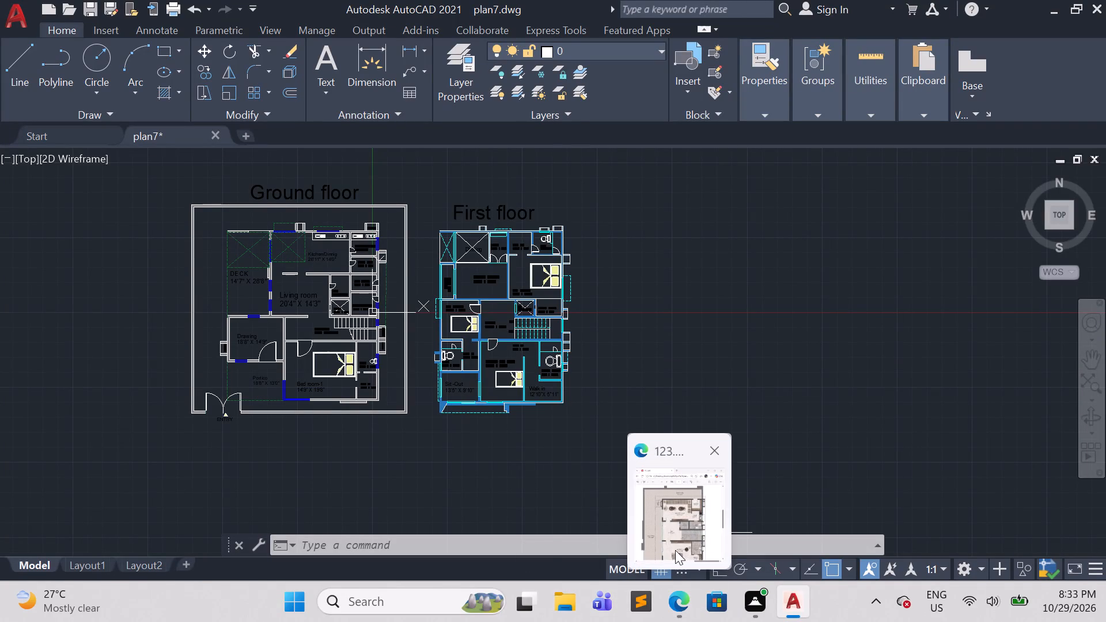
pyautogui.scroll(-1, 632, 477)
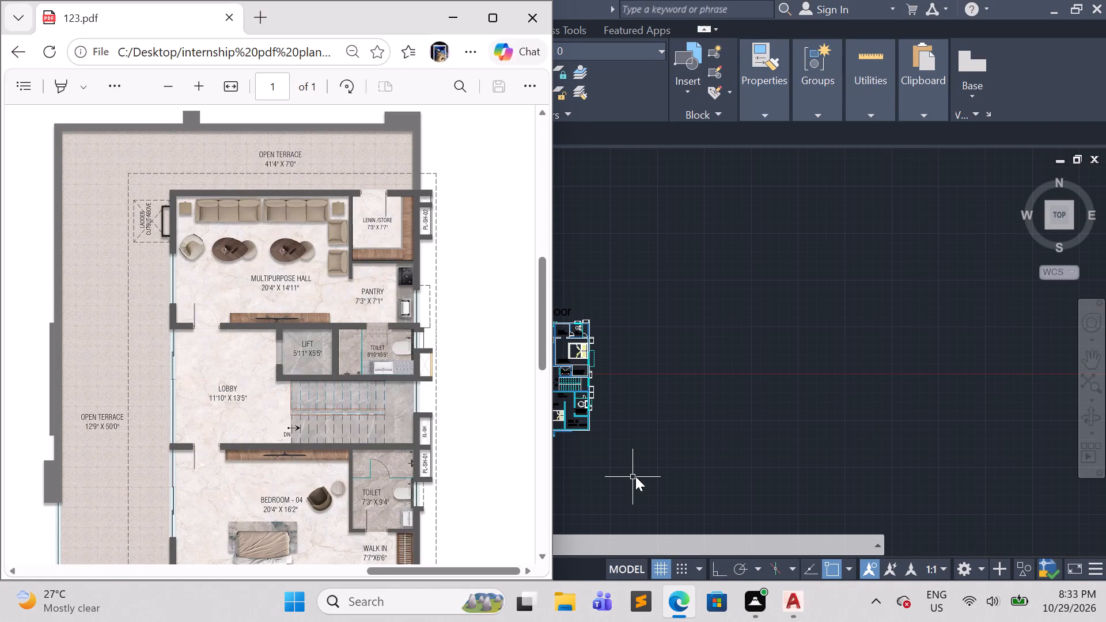
pyautogui.moveTo(646, 425); pyautogui.dragTo(757, 424, button='middle')
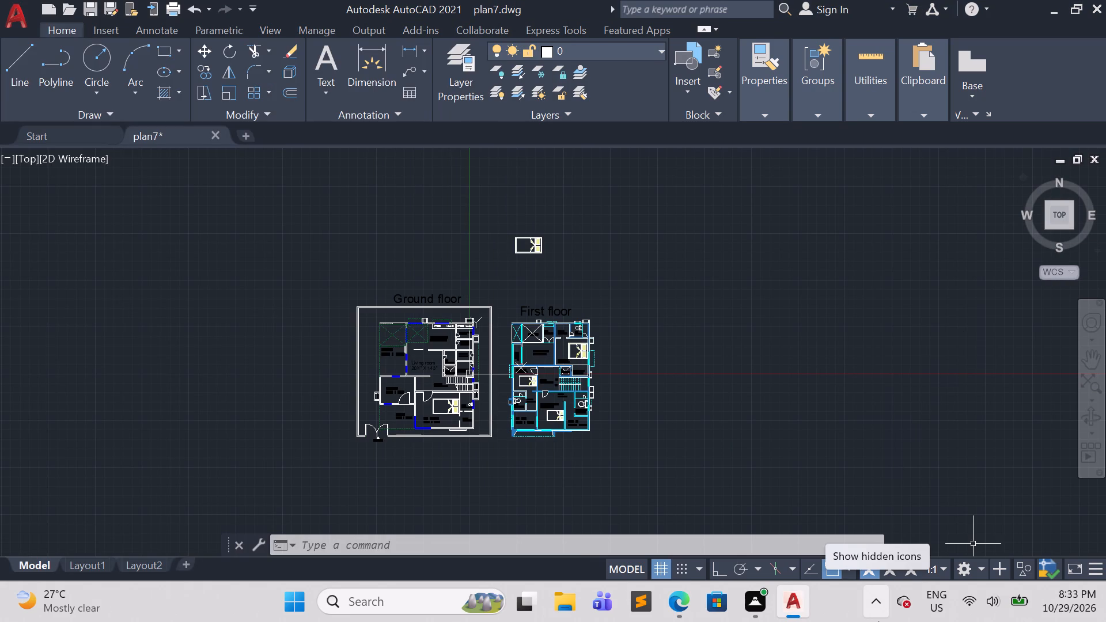
pyautogui.click(1050, 6)
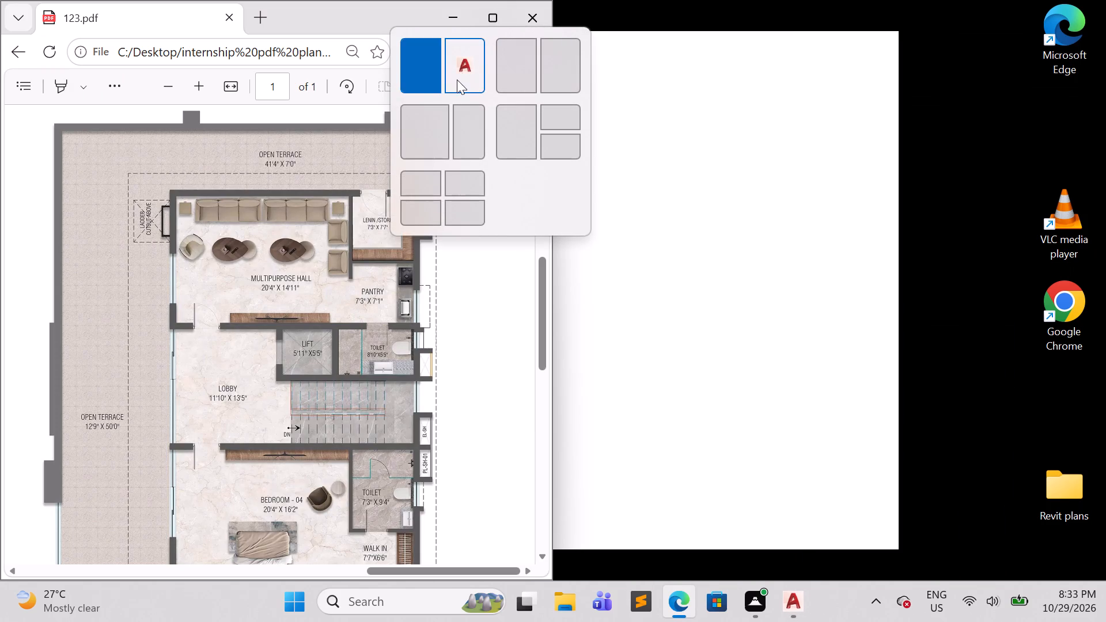
pyautogui.click(457, 79)
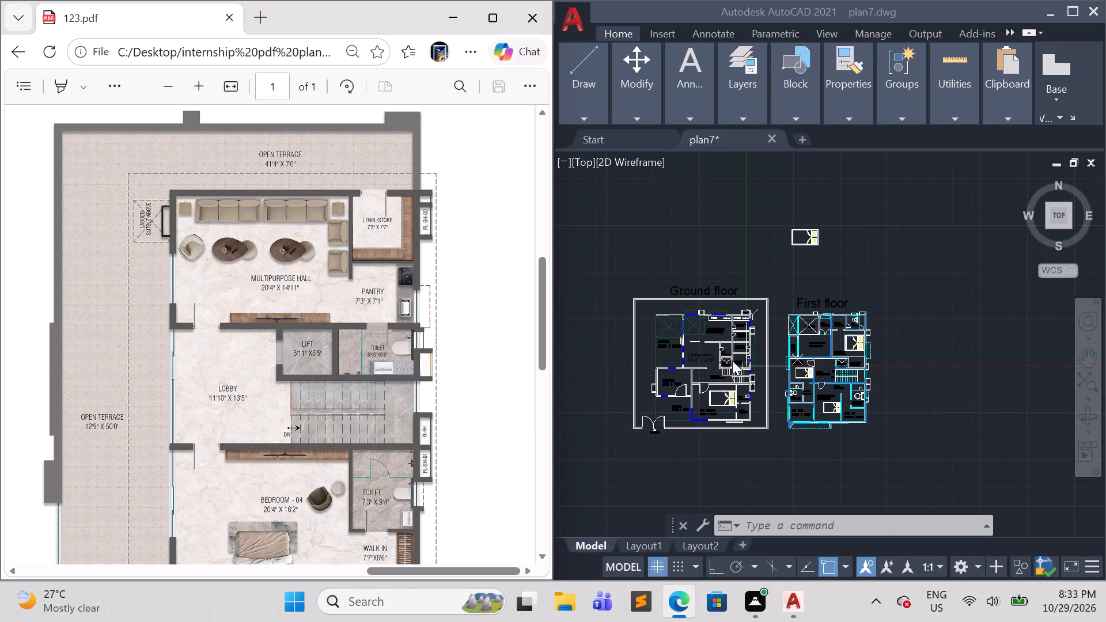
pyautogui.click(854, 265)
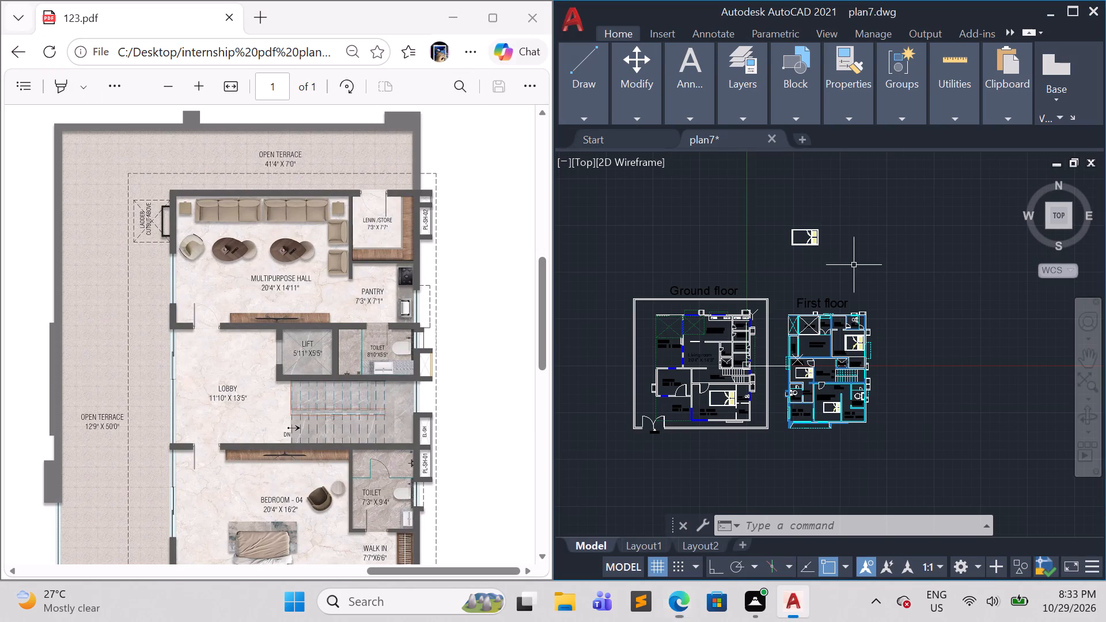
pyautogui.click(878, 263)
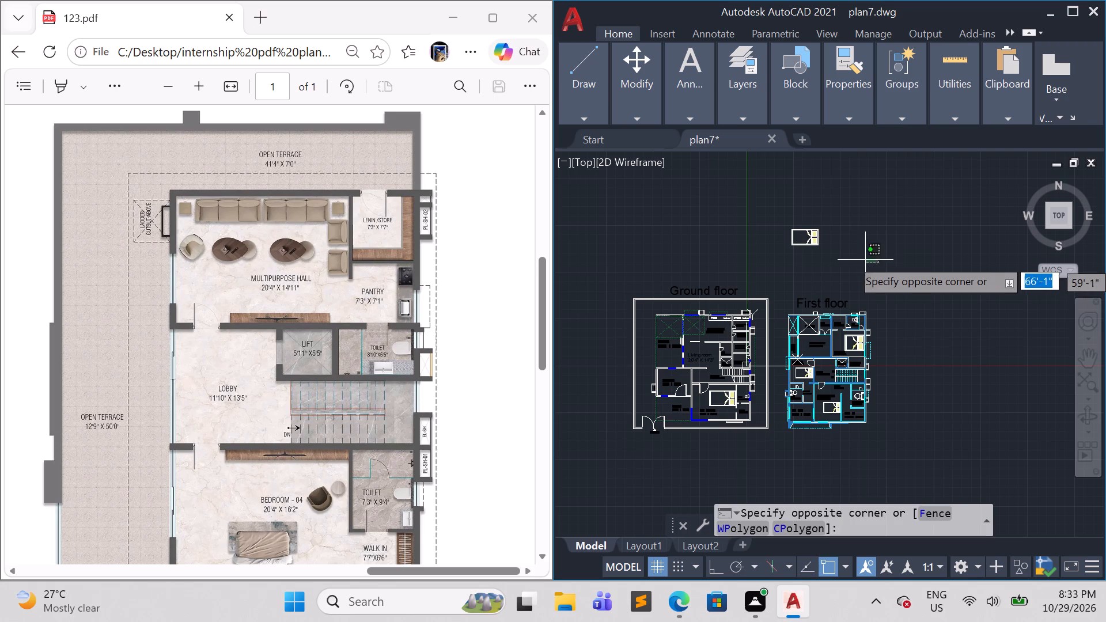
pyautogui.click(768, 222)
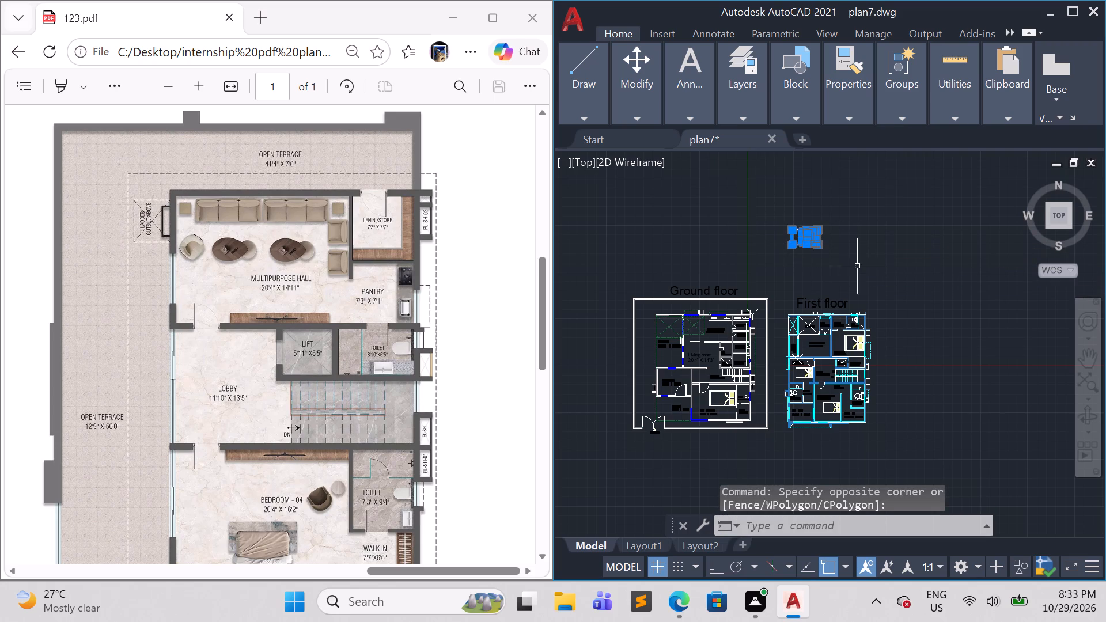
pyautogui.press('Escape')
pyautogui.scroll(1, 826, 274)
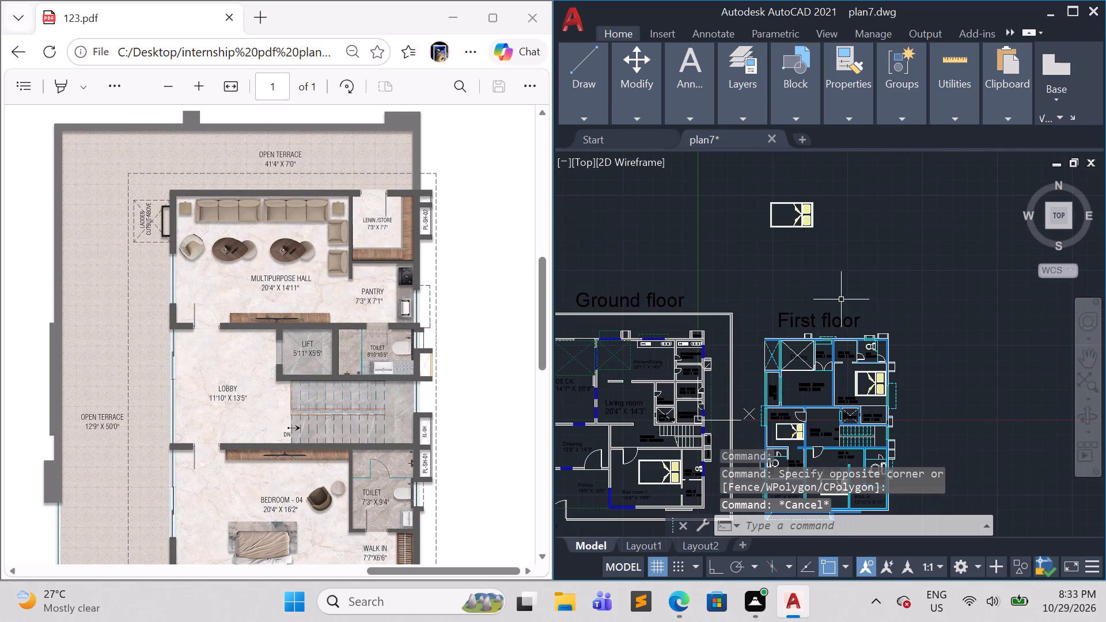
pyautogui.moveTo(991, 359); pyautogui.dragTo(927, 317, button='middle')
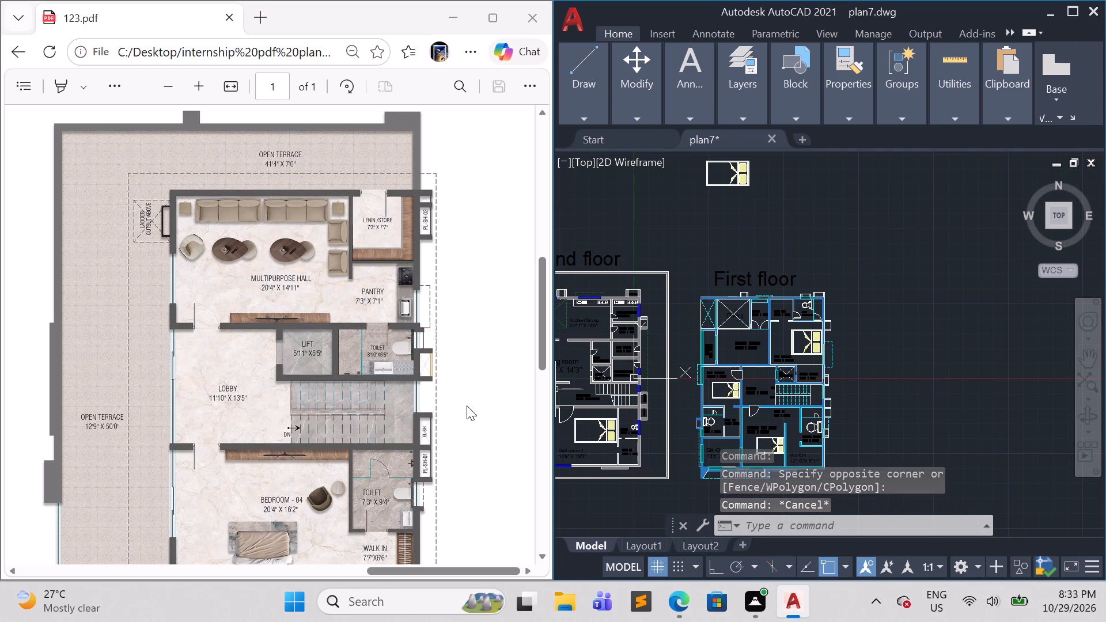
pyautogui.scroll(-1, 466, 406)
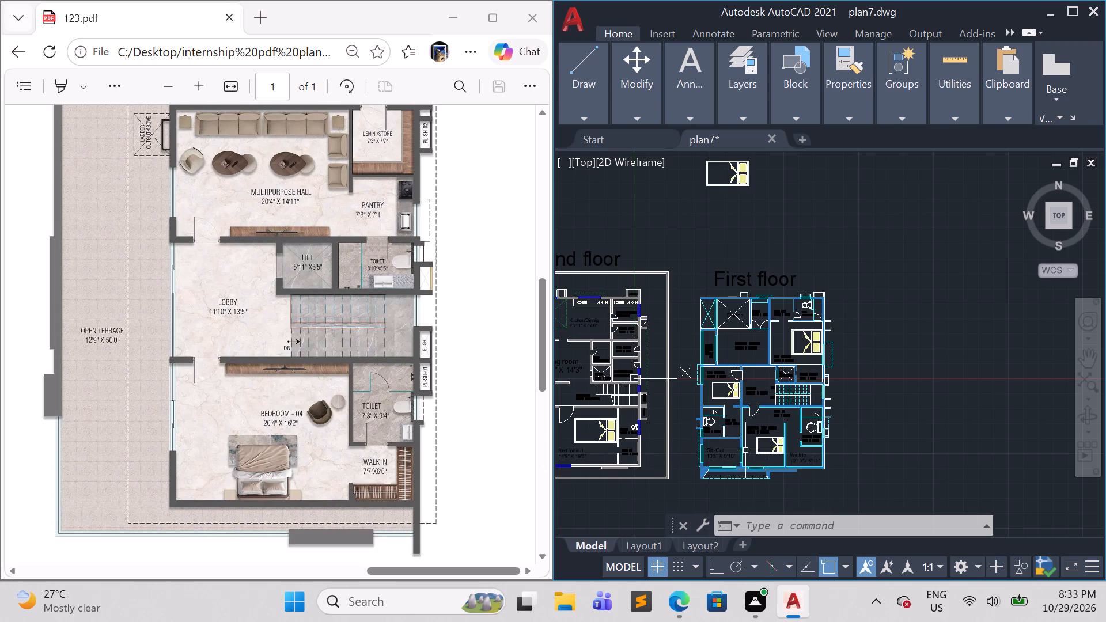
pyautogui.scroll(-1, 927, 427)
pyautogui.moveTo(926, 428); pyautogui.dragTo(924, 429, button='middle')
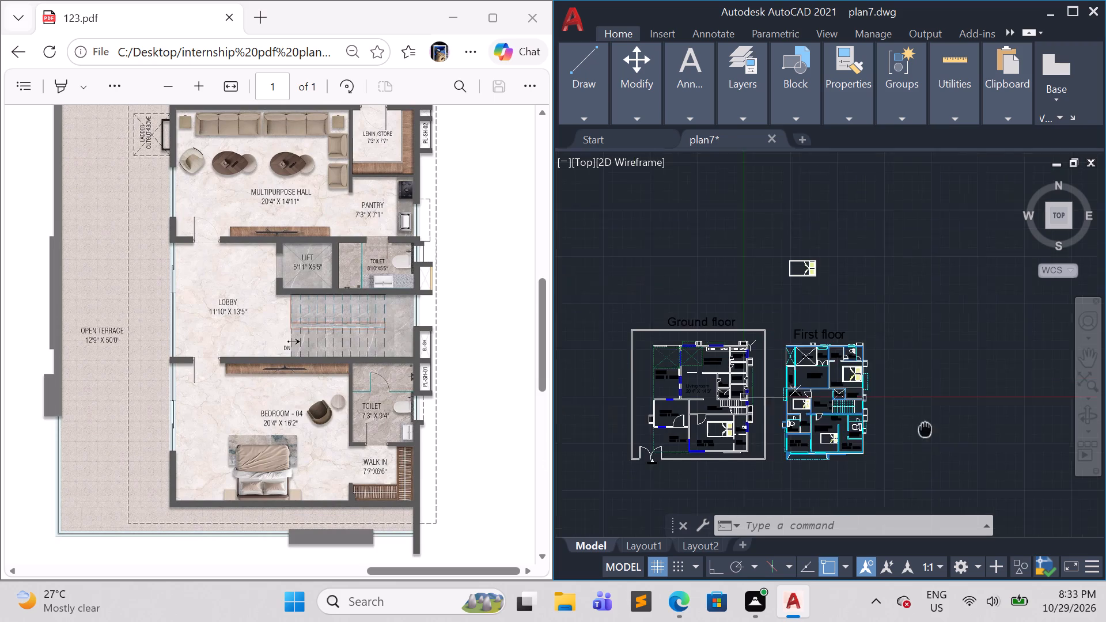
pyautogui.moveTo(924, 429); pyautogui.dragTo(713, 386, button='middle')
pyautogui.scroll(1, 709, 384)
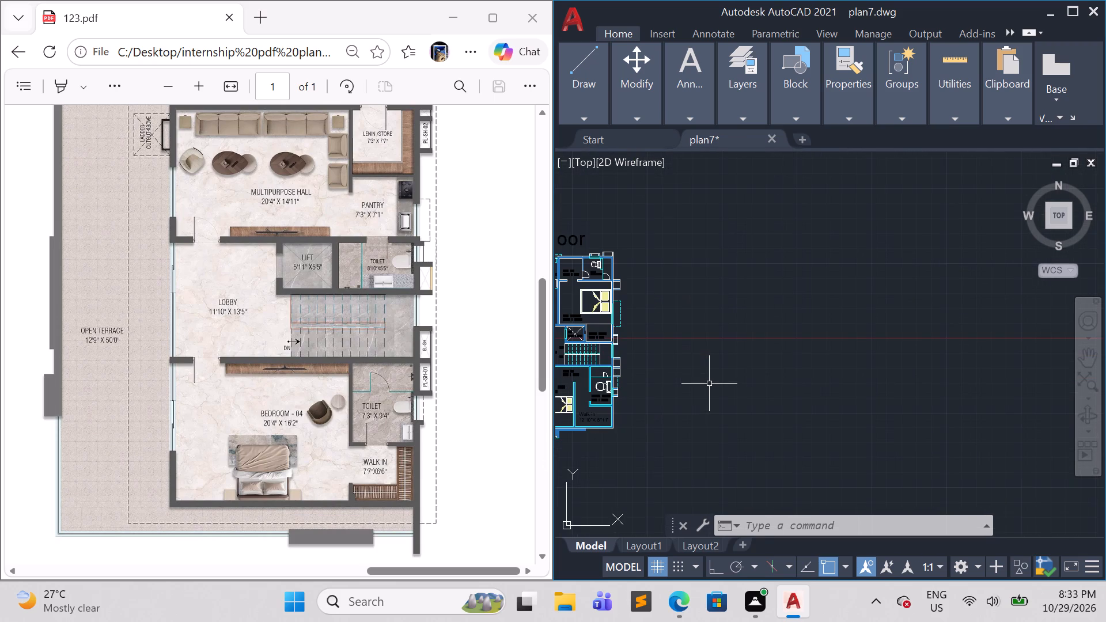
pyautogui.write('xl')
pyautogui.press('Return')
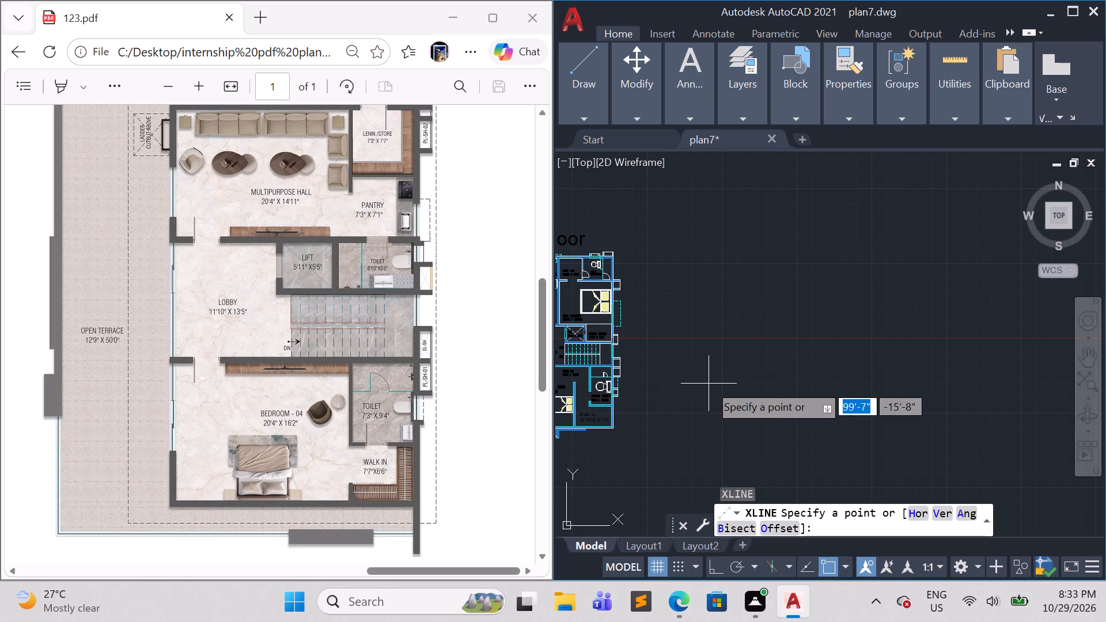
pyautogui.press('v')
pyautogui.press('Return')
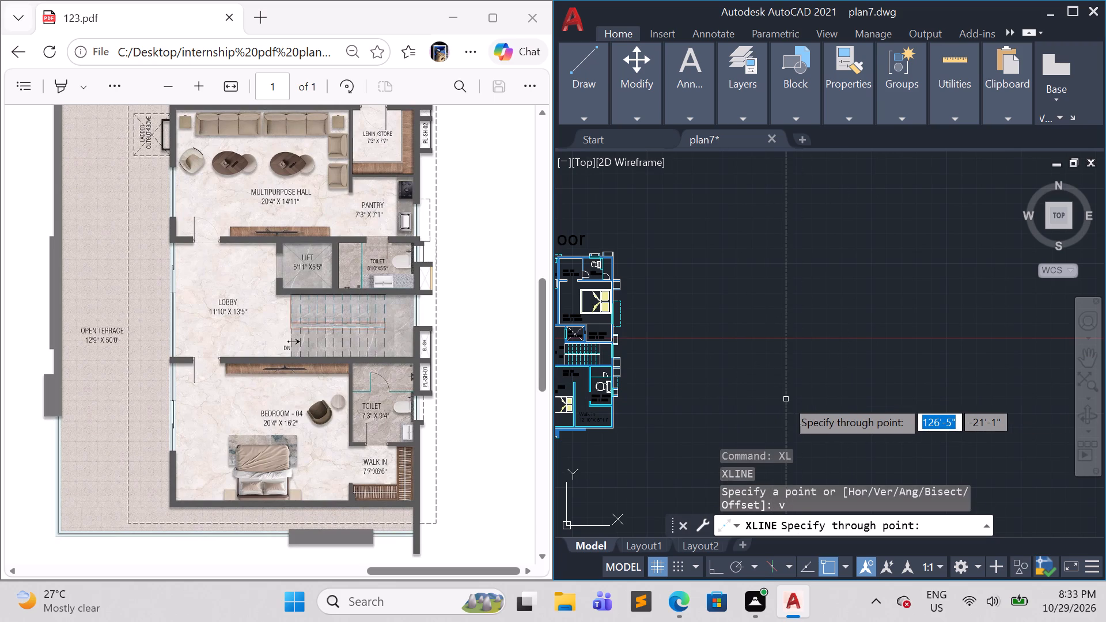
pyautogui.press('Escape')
# Set the current linetype to ByLayer and the current lineweight to 0.20 mm.
pyautogui.press('l')
pyautogui.press('Return')
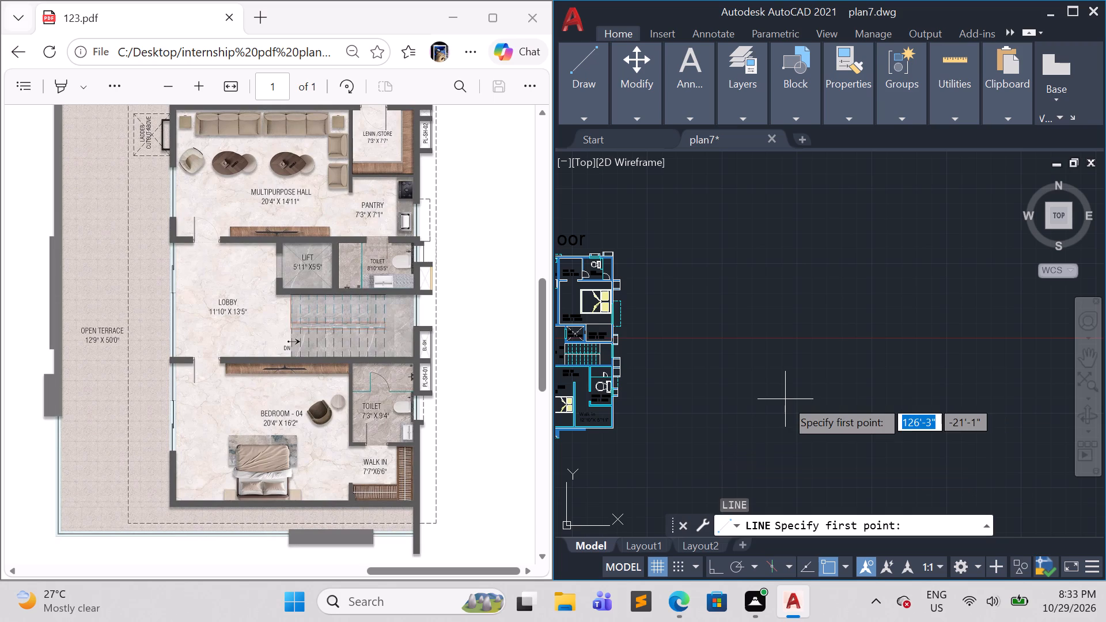
pyautogui.click(850, 123)
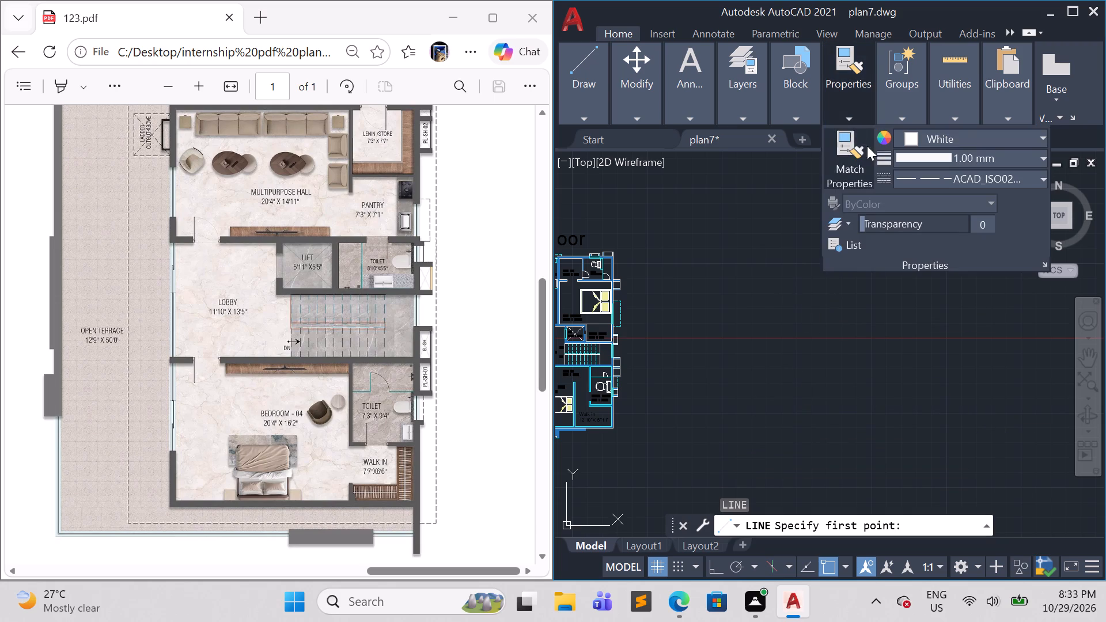
pyautogui.click(942, 176)
pyautogui.click(944, 197)
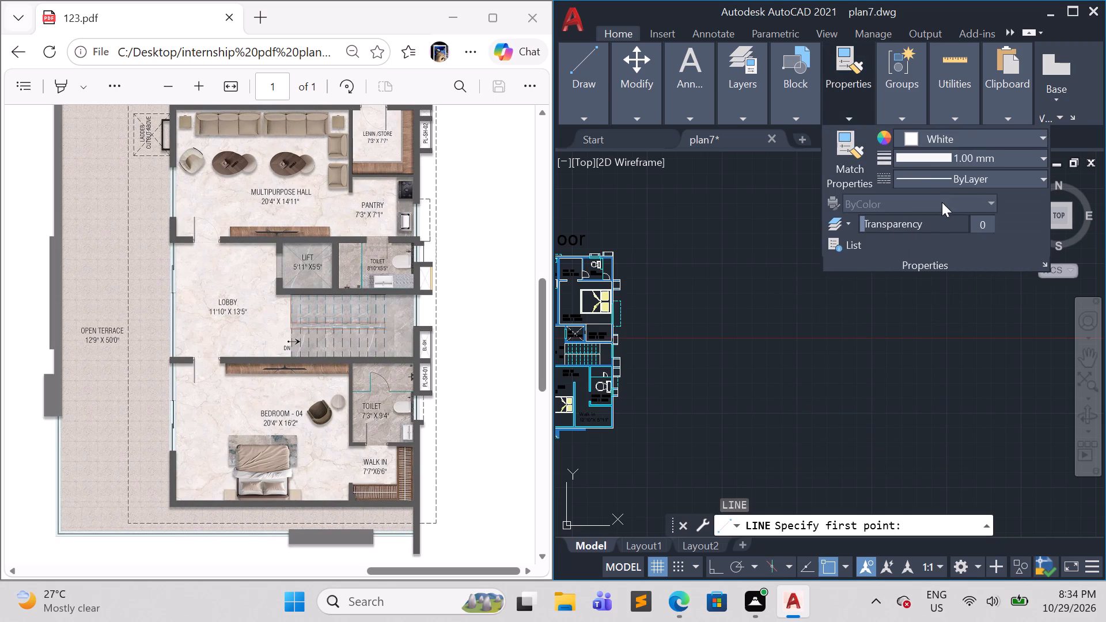
pyautogui.click(986, 153)
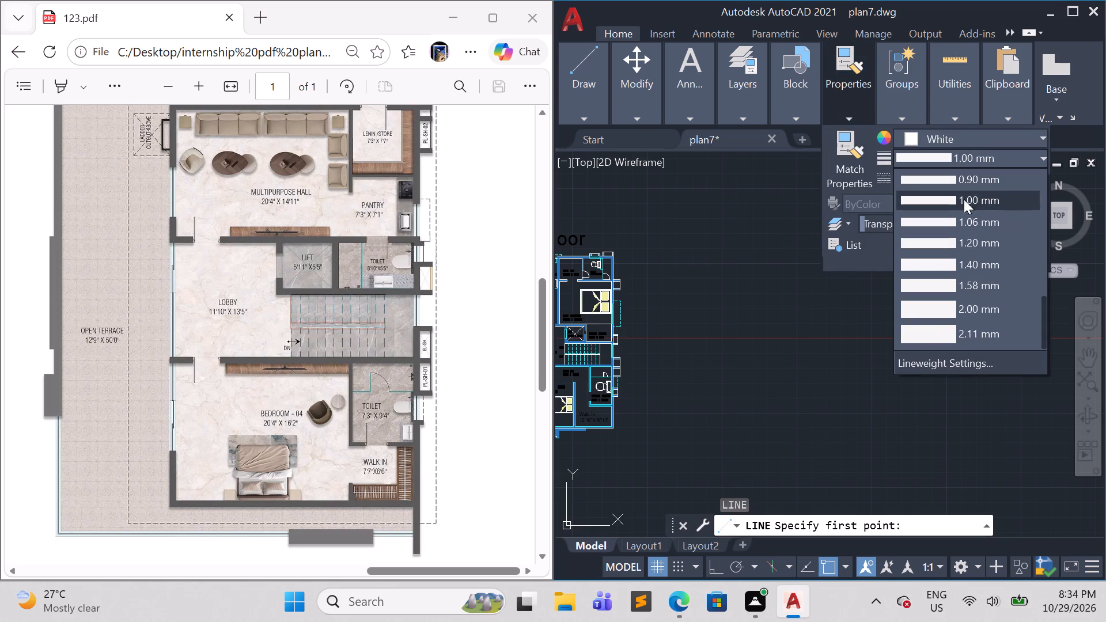
pyautogui.scroll(2, 976, 186)
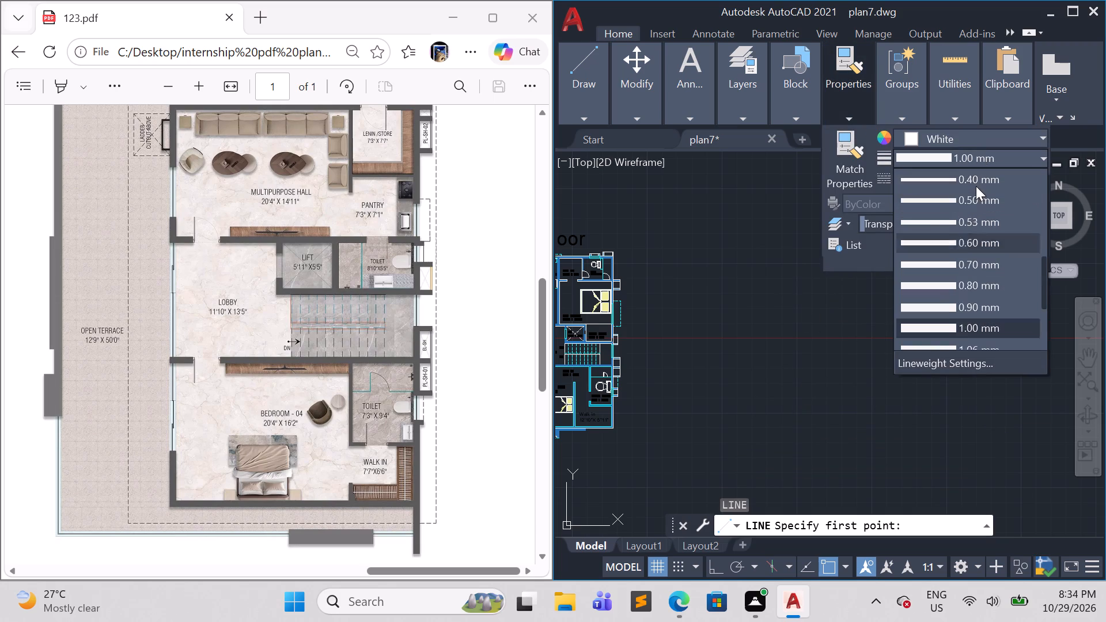
pyautogui.scroll(3, 976, 186)
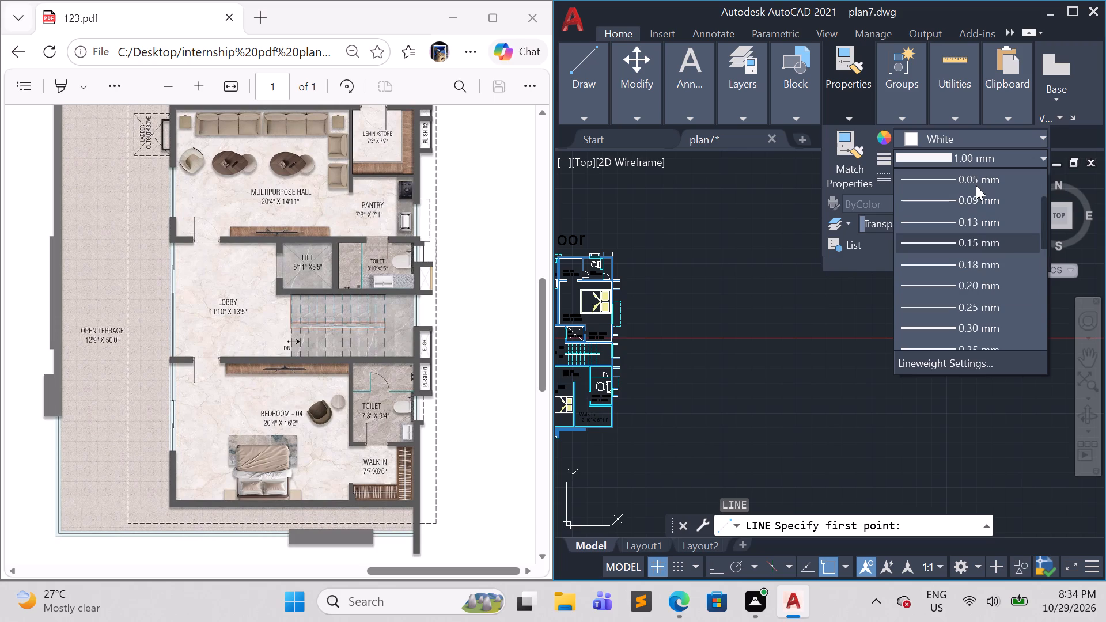
pyautogui.scroll(-4, 987, 266)
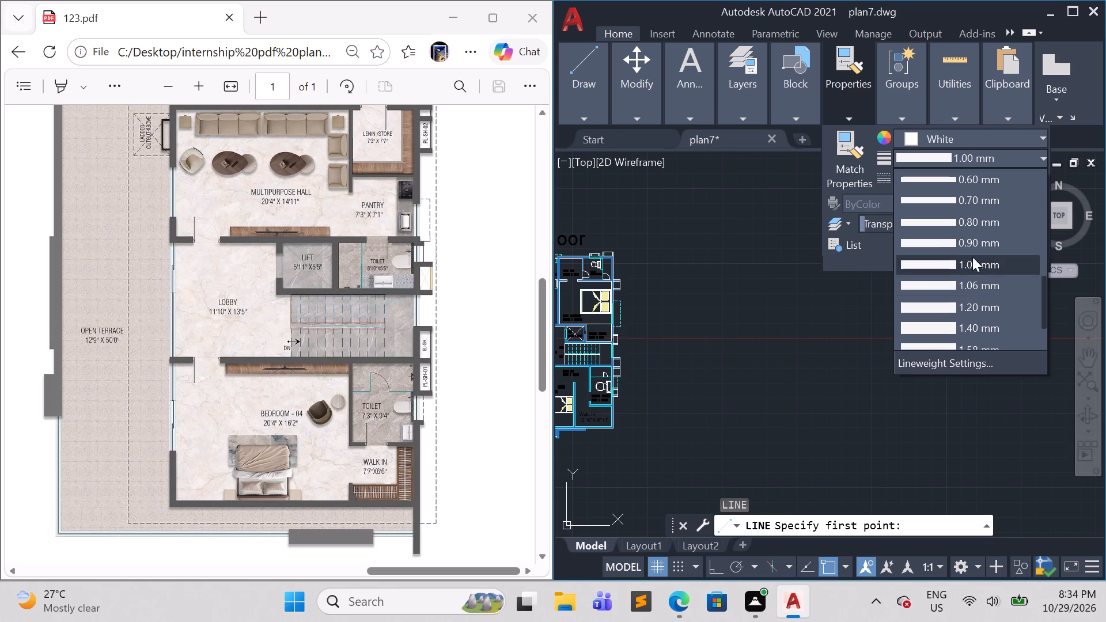
pyautogui.scroll(3, 975, 247)
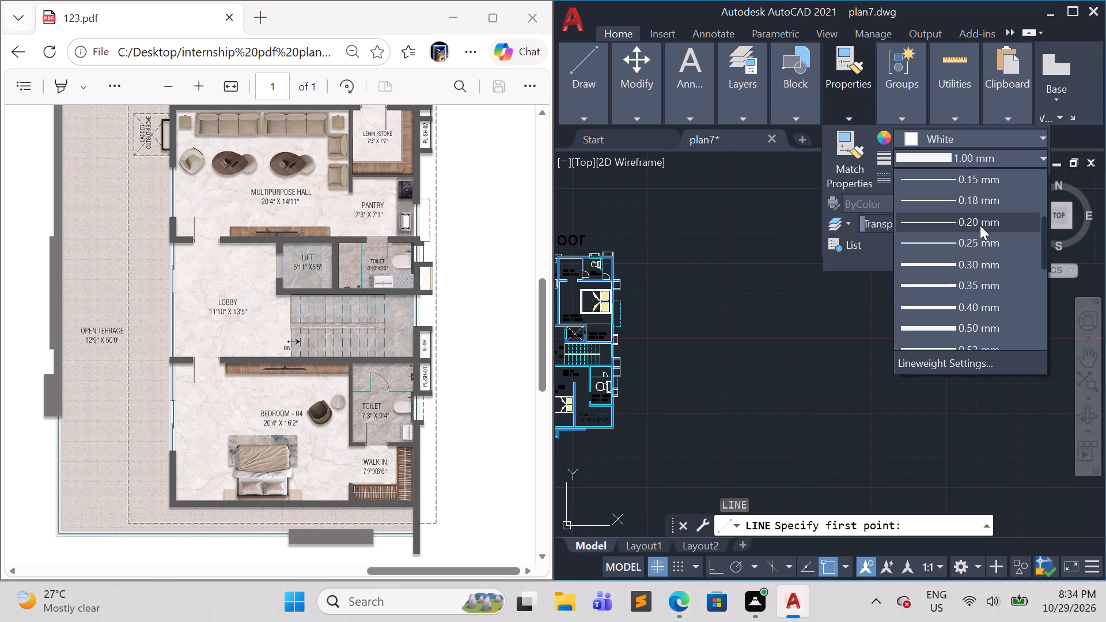
pyautogui.scroll(-1, 979, 246)
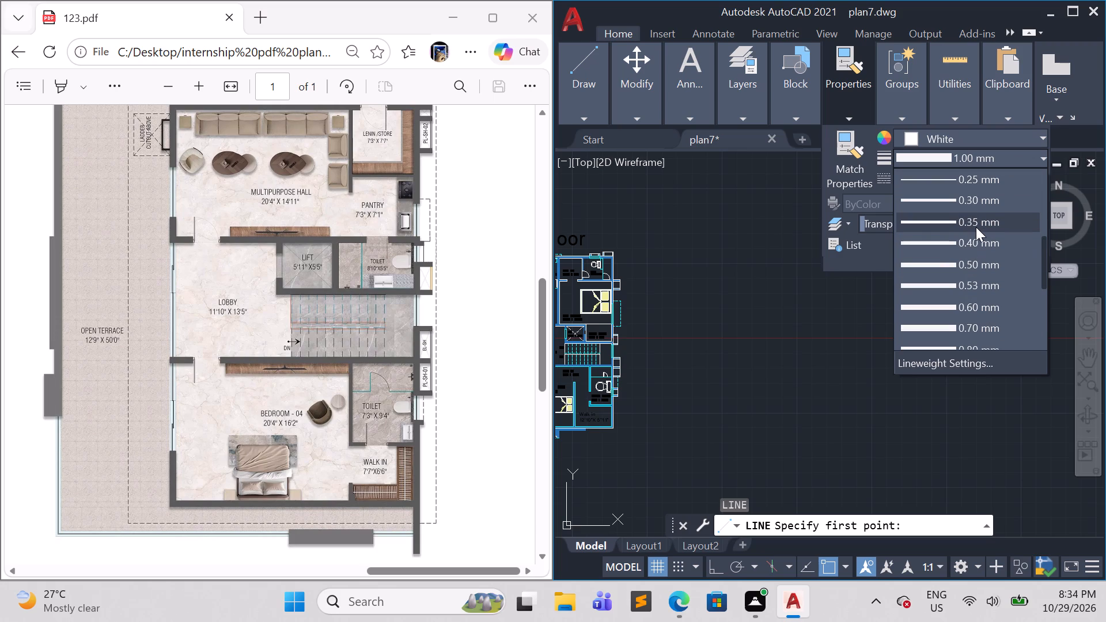
pyautogui.scroll(1, 976, 227)
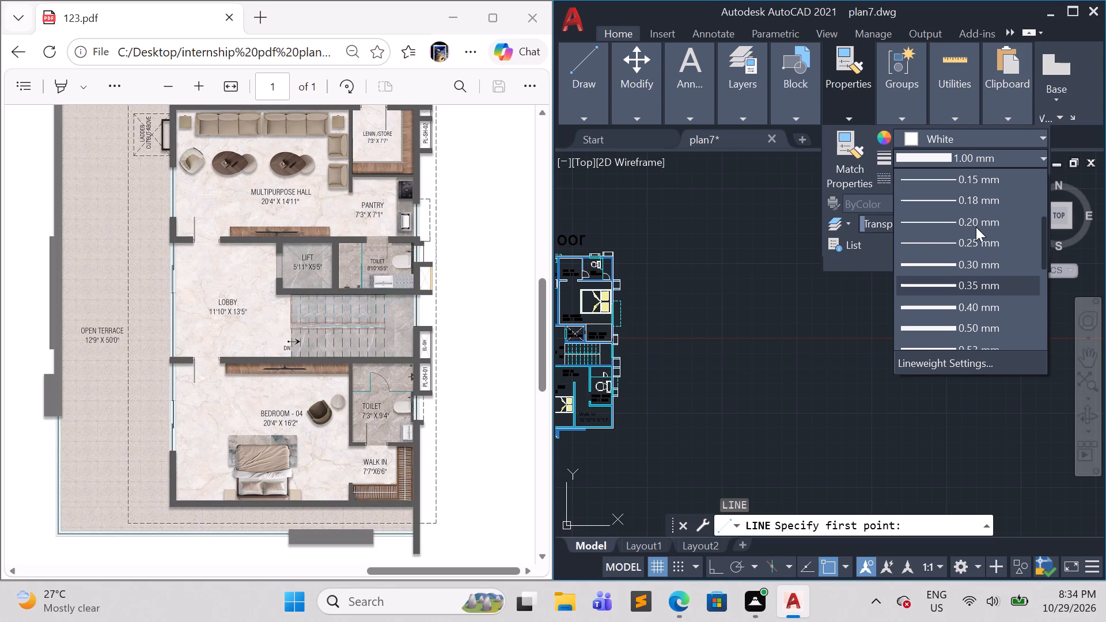
pyautogui.click(976, 227)
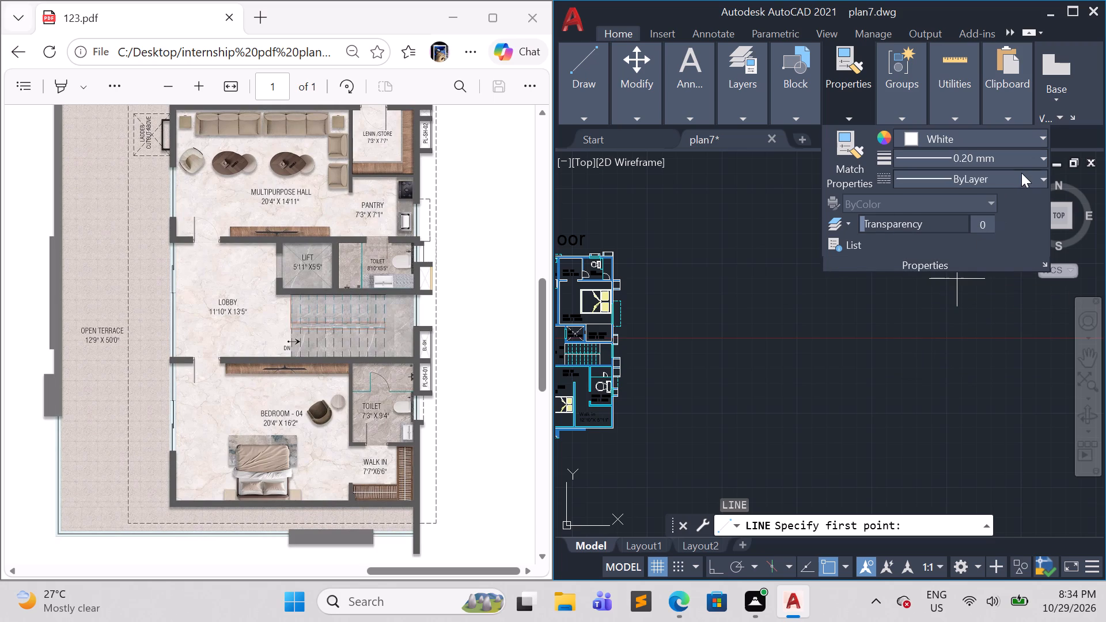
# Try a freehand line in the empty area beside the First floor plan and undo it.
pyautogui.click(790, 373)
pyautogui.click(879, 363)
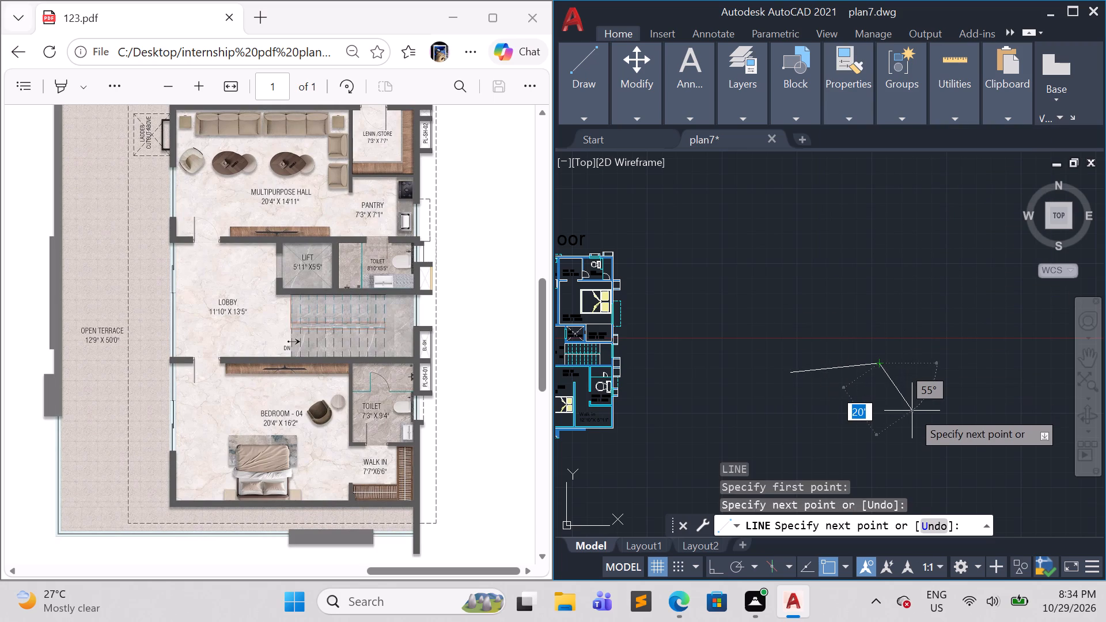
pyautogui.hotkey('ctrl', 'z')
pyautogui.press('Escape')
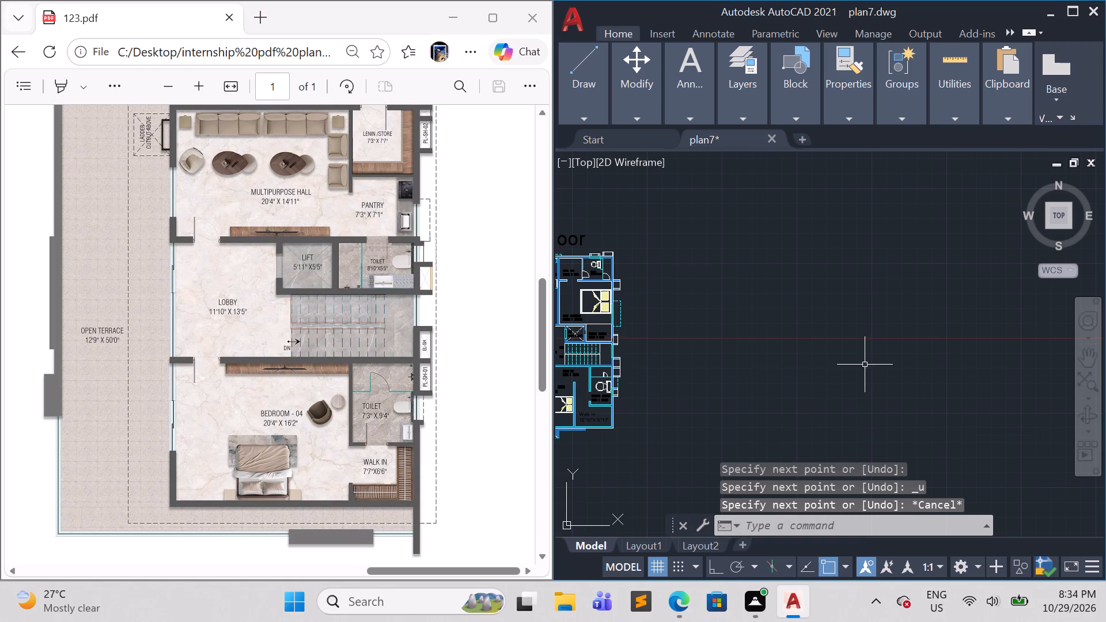
# Draw a vertical construction line through the empty area to the right of the First floor plan.
pyautogui.write('xl')
pyautogui.press('Return')
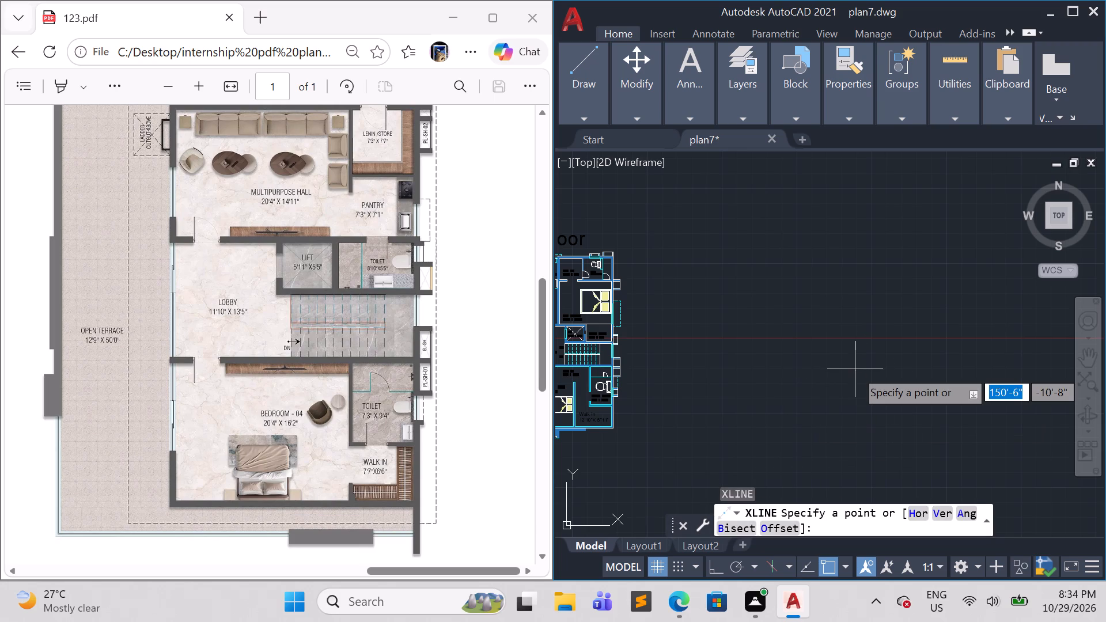
pyautogui.press('v')
pyautogui.press('Return')
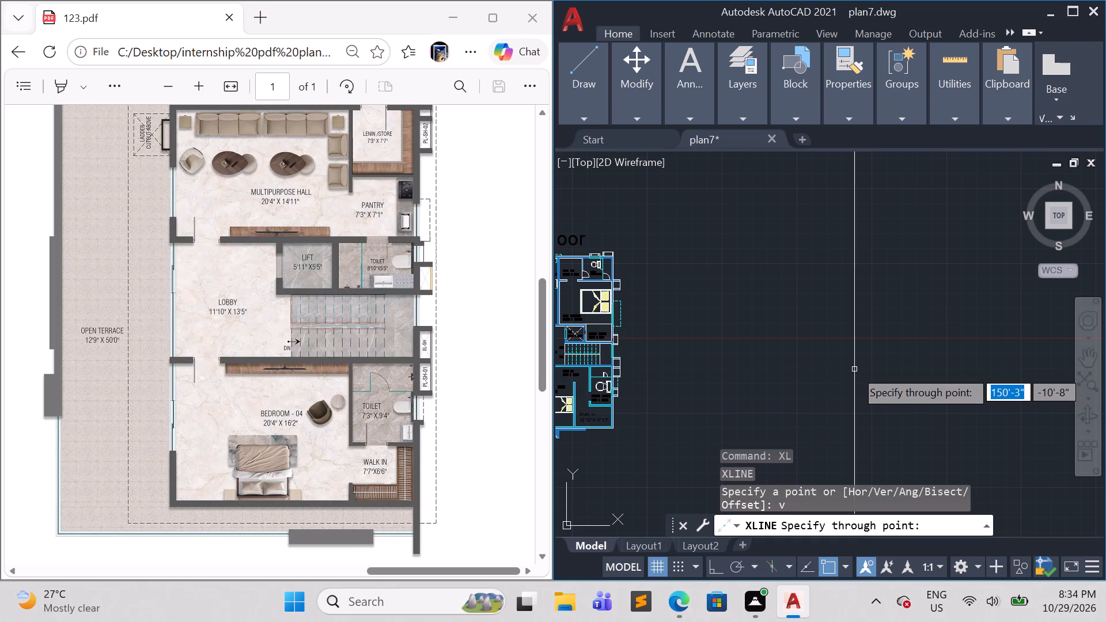
pyautogui.click(843, 369)
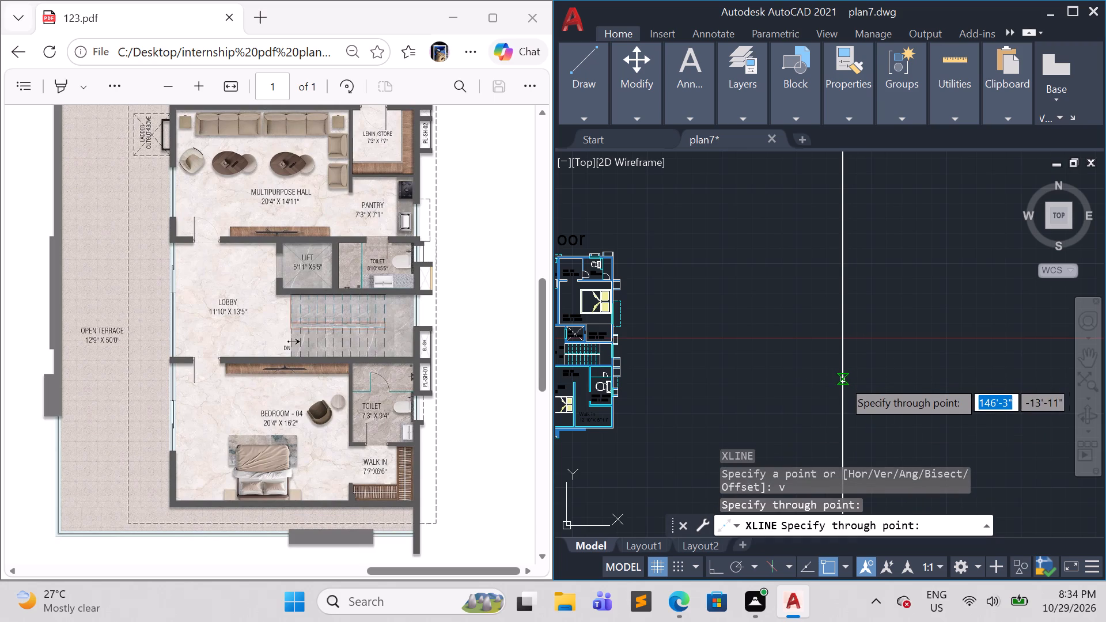
pyautogui.press('Escape')
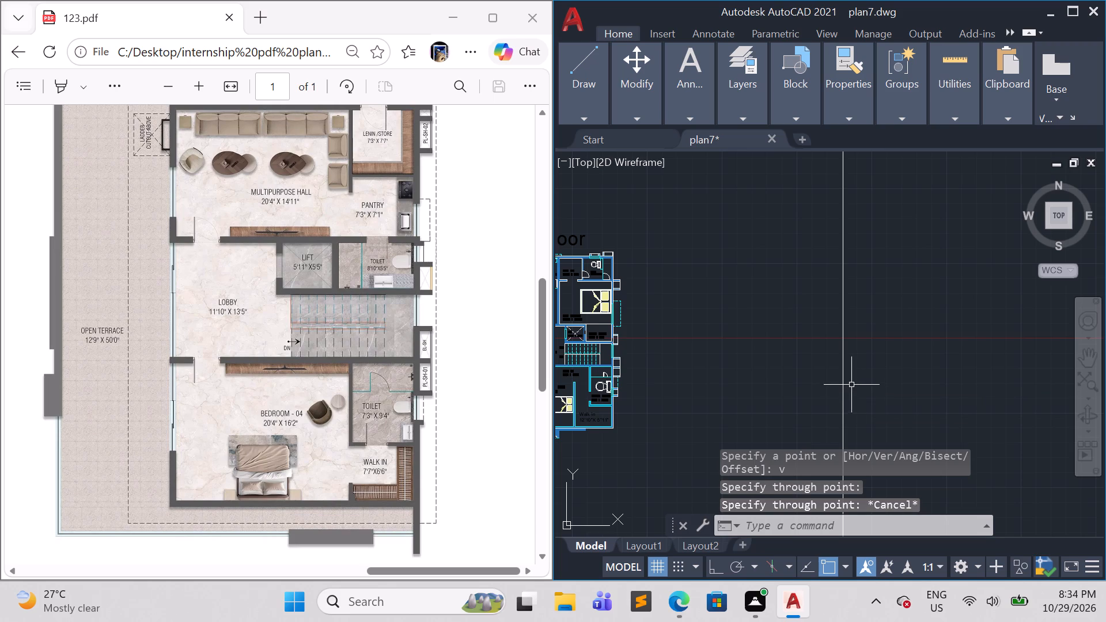
# Offset the vertical construction line by 9" towards the First floor plan.
pyautogui.click(844, 375)
pyautogui.press('o')
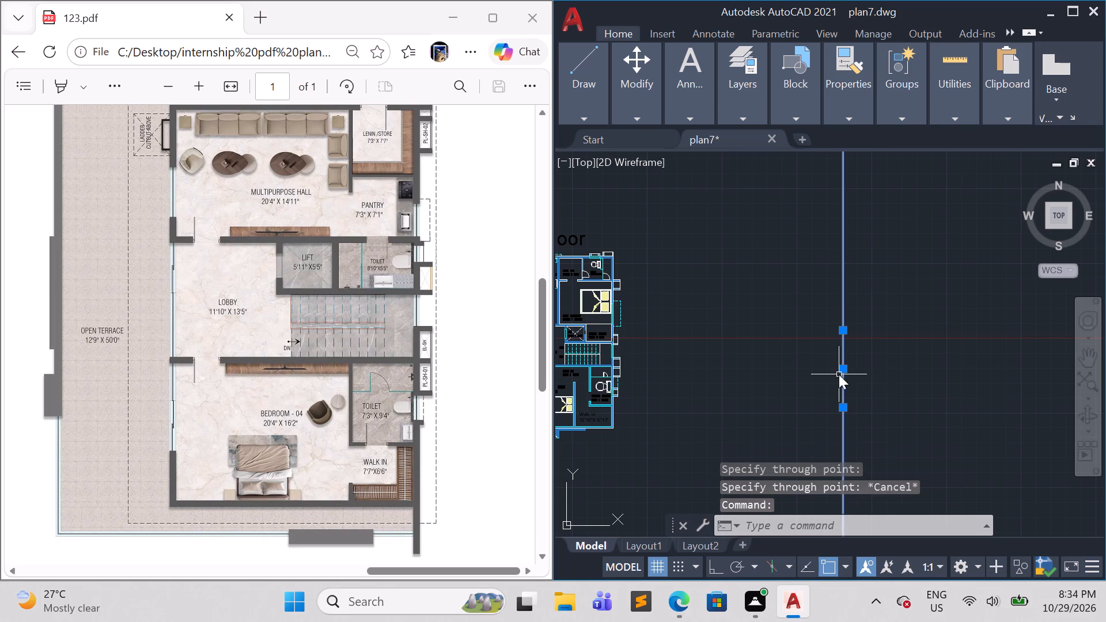
pyautogui.press('Return')
pyautogui.write('9"')
pyautogui.press('Return')
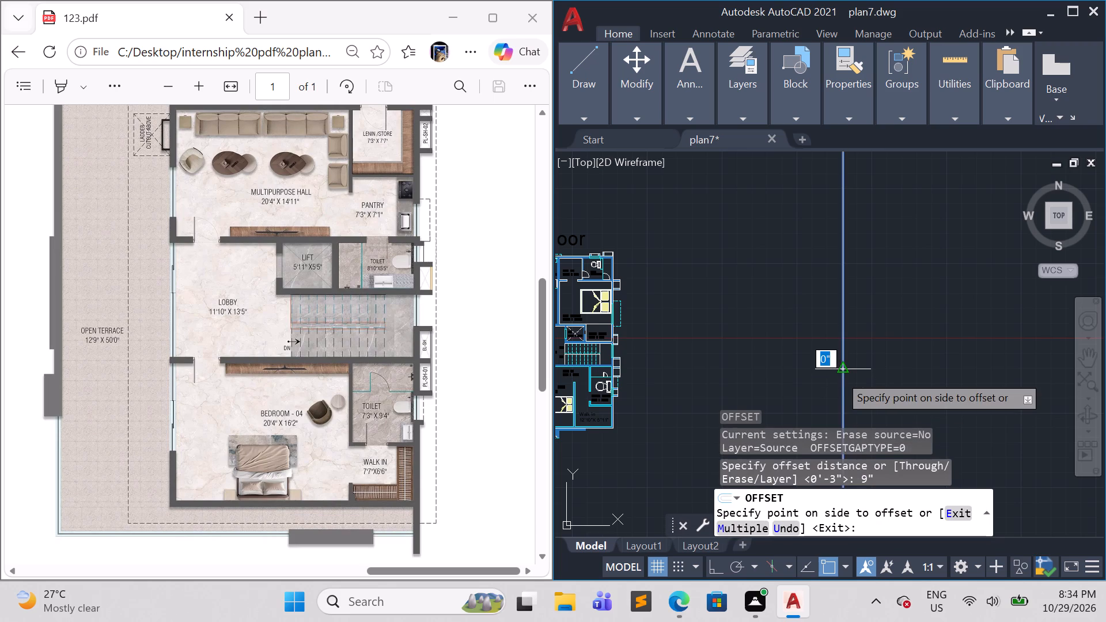
pyautogui.click(766, 382)
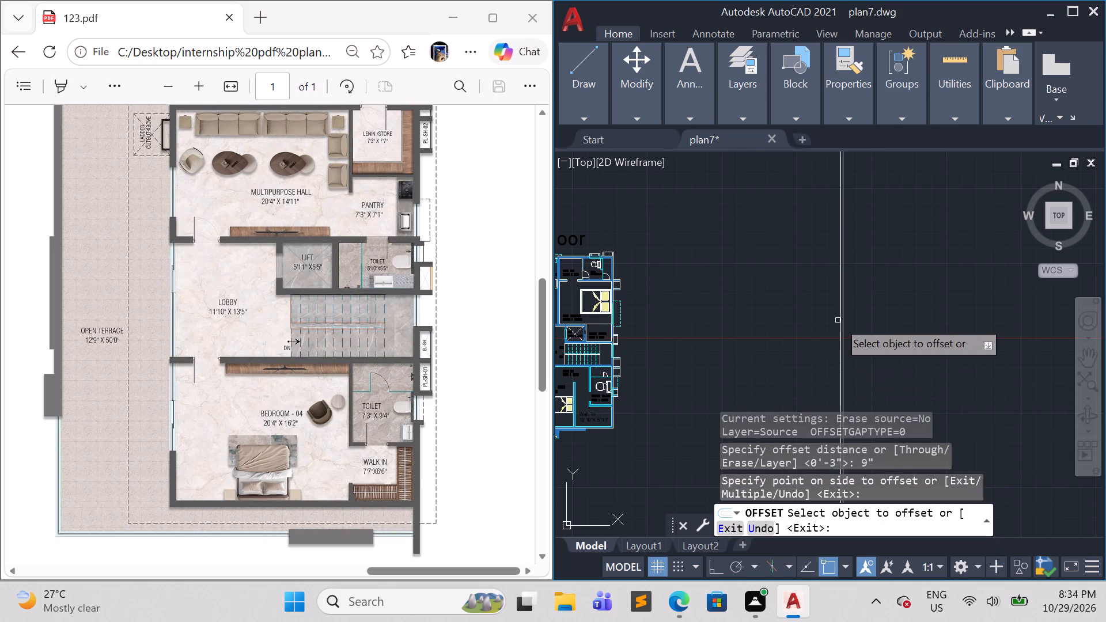
# Draw a horizontal top wall line, with Ortho on, from the inner vertical construction line towards the First floor plan.
pyautogui.press('Escape')
pyautogui.press('Escape')
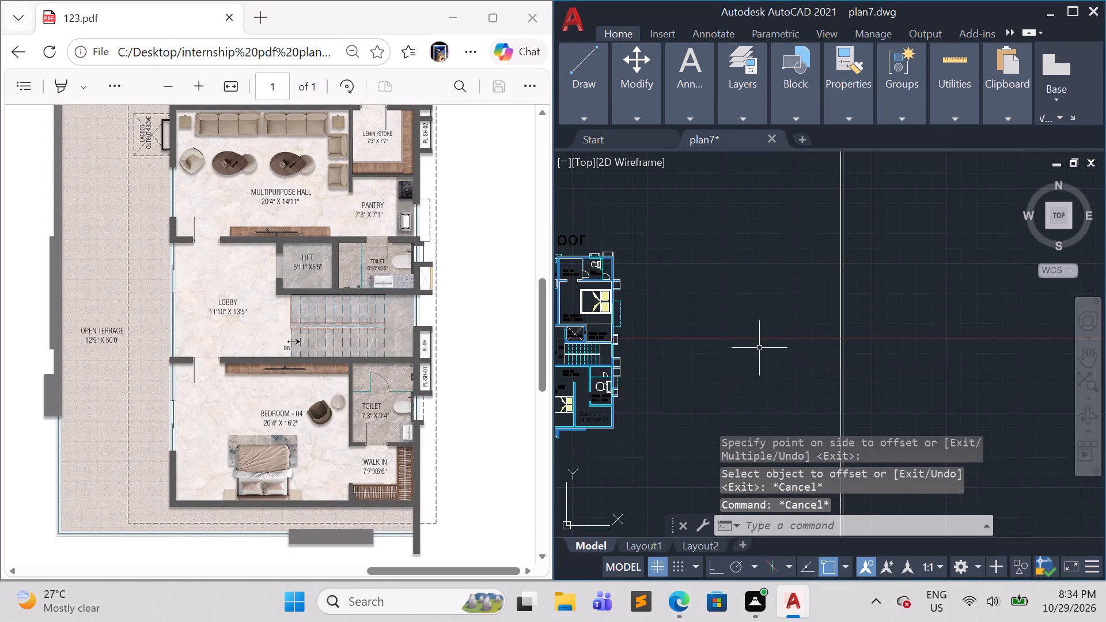
pyautogui.scroll(1, 459, 362)
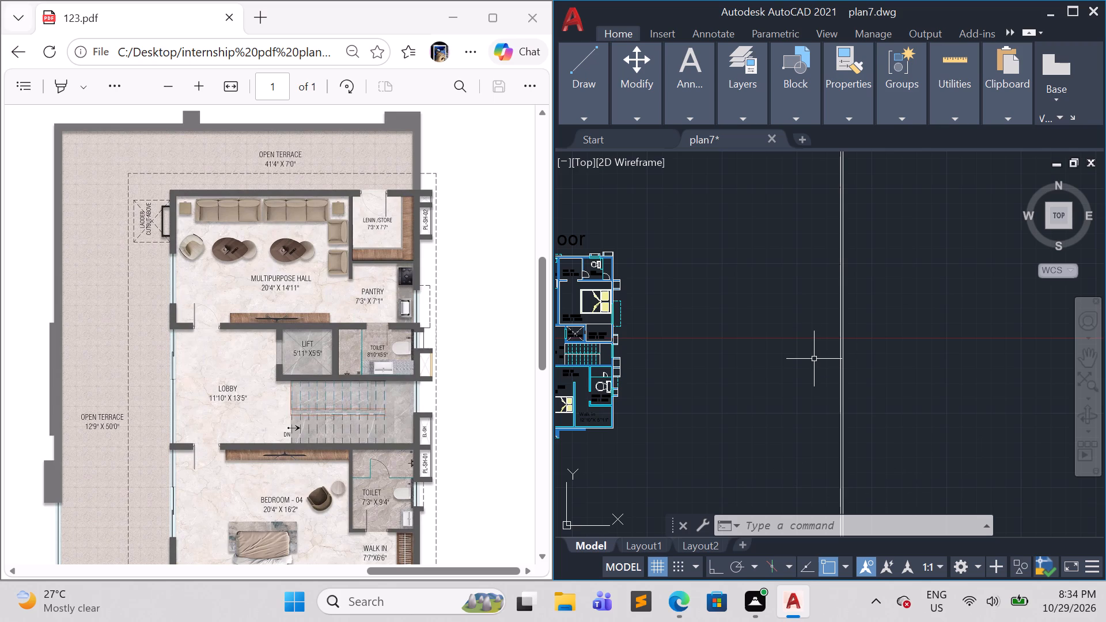
pyautogui.press('l')
pyautogui.press('Return')
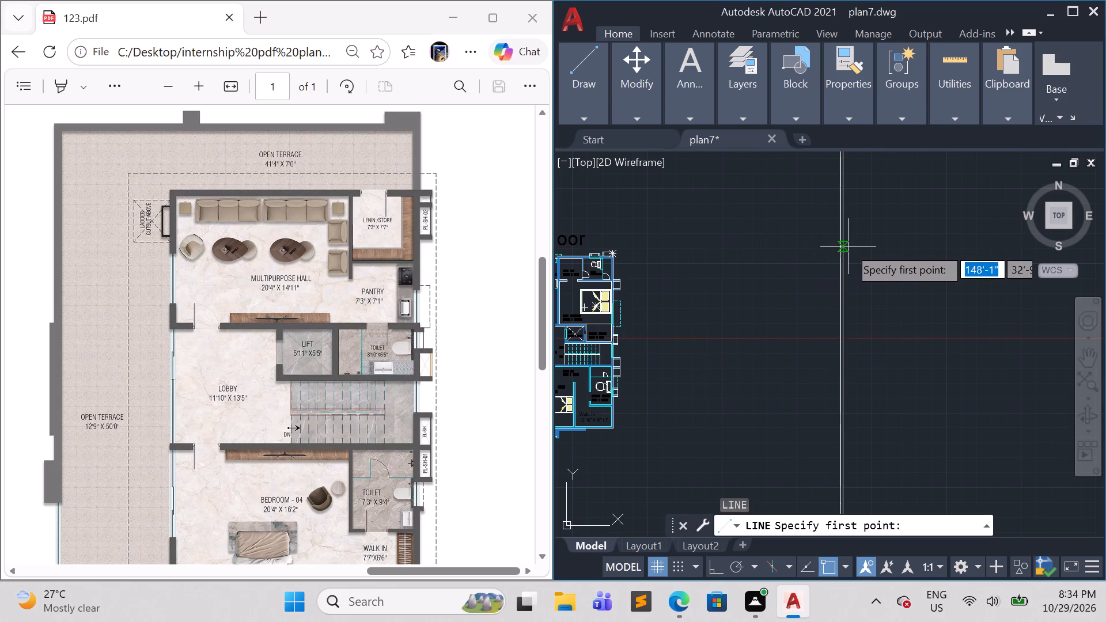
pyautogui.click(839, 257)
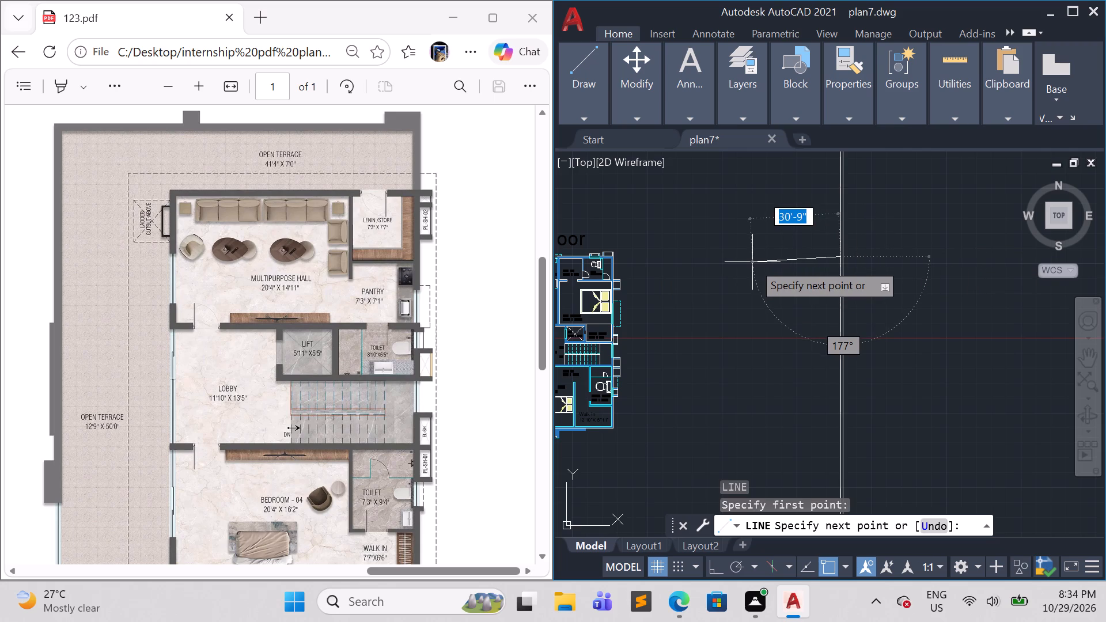
pyautogui.press('F8')
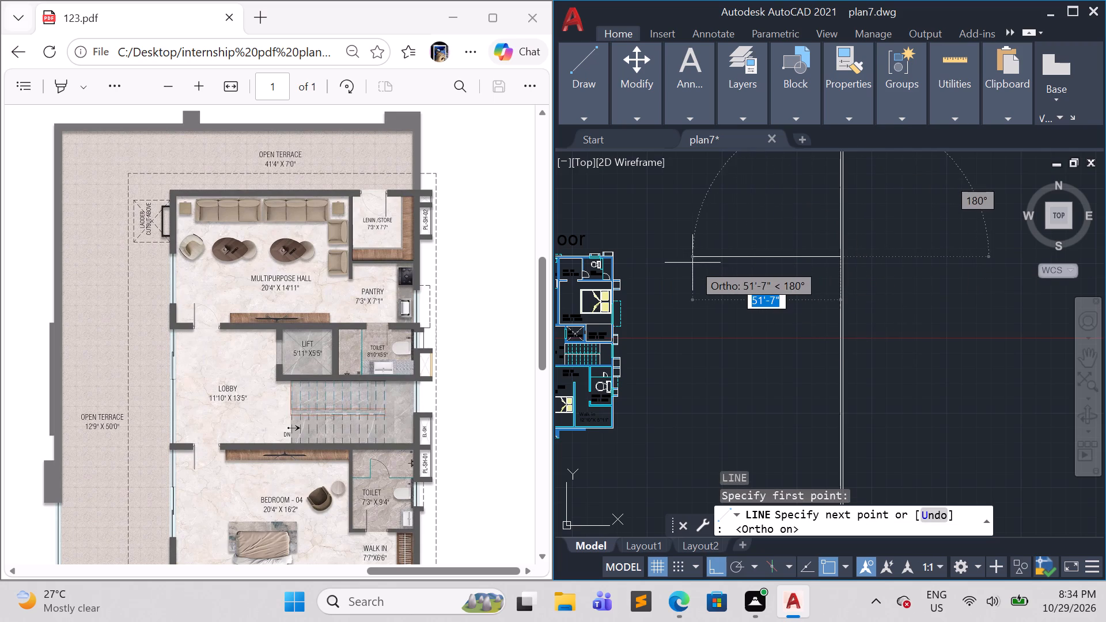
pyautogui.click(667, 260)
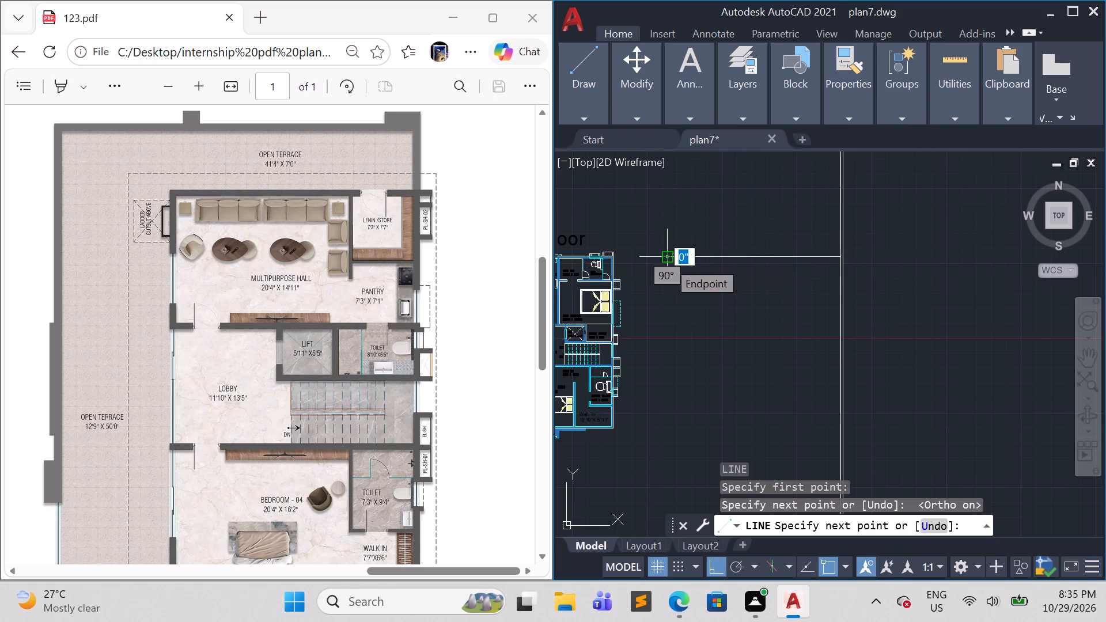
pyautogui.press('Escape')
# Draw the store room outline in the corner below the top wall line, 7'7" down and 7'3" across, closing up to the top line.
pyautogui.scroll(1, 822, 270)
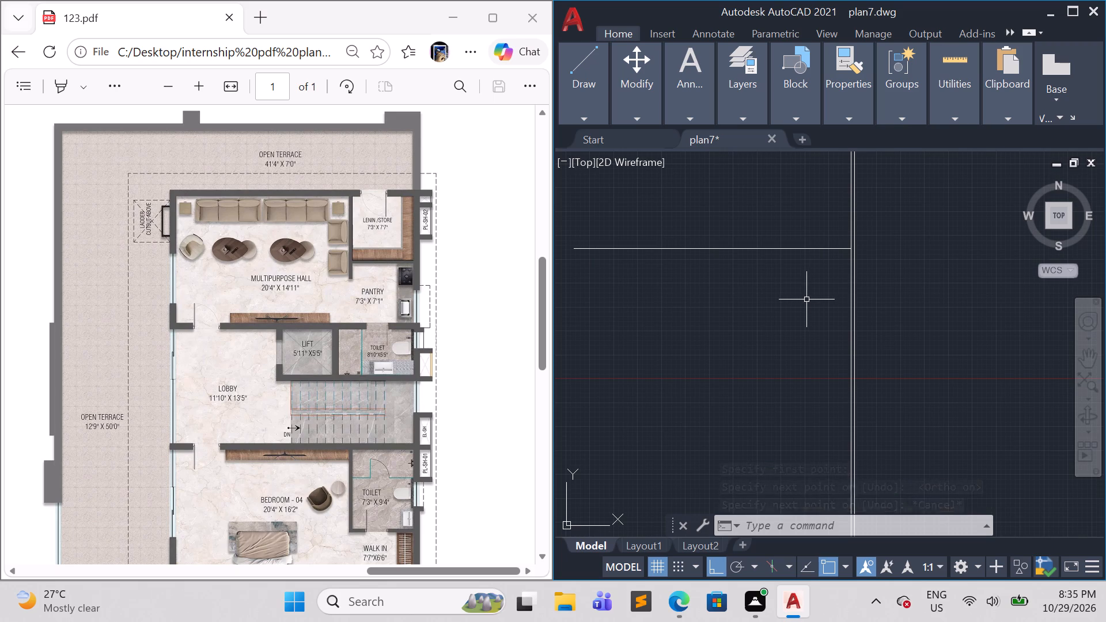
pyautogui.scroll(1, 801, 324)
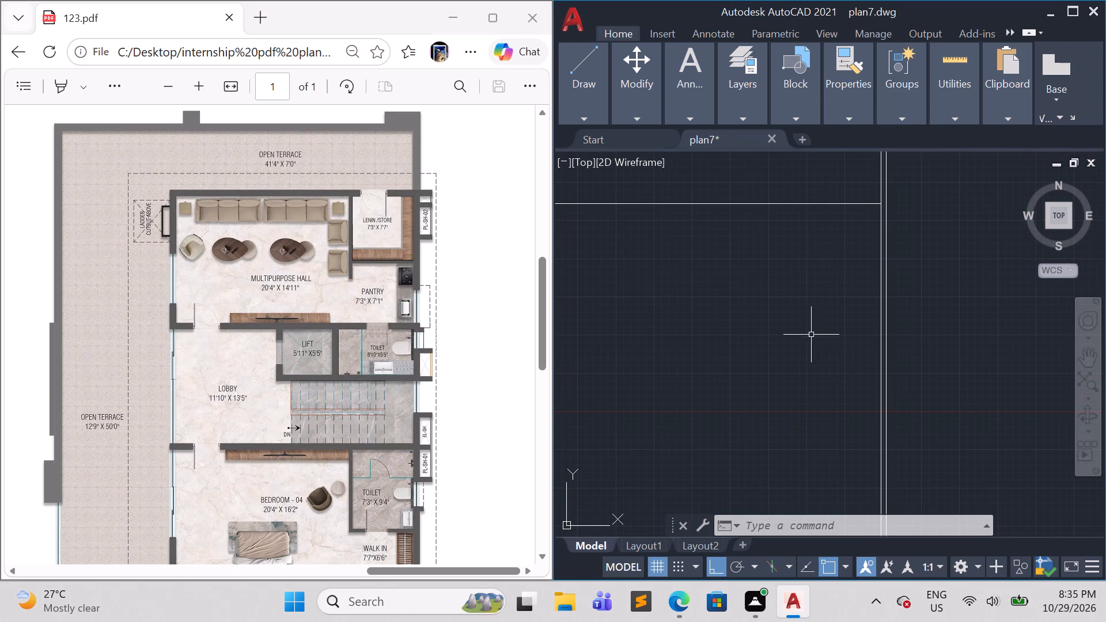
pyautogui.moveTo(790, 340); pyautogui.dragTo(836, 340, button='middle')
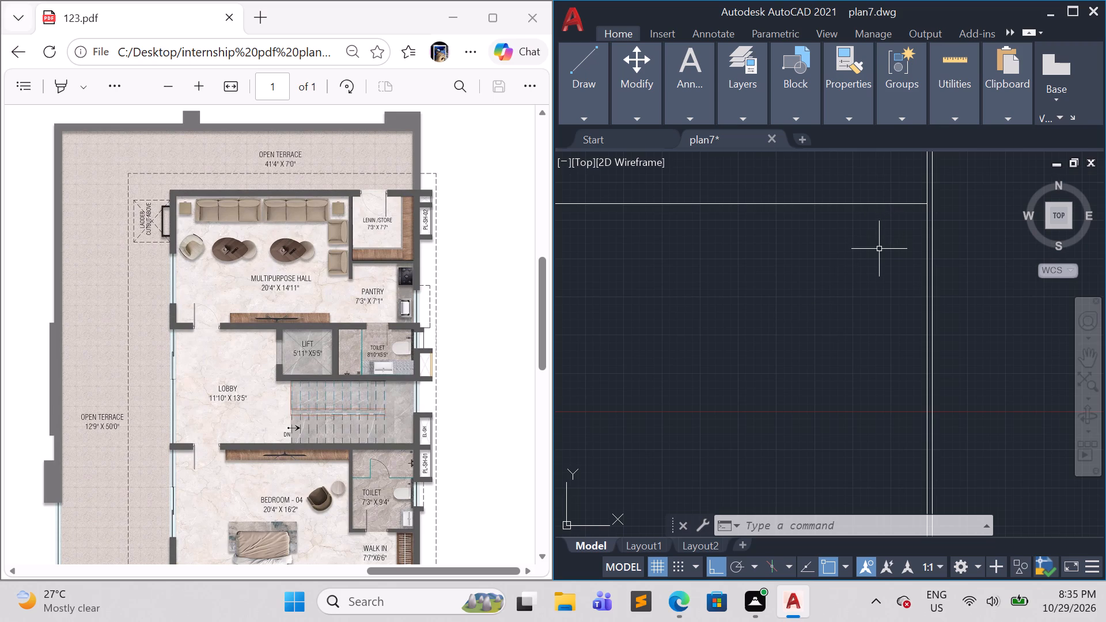
pyautogui.press('l')
pyautogui.press('Return')
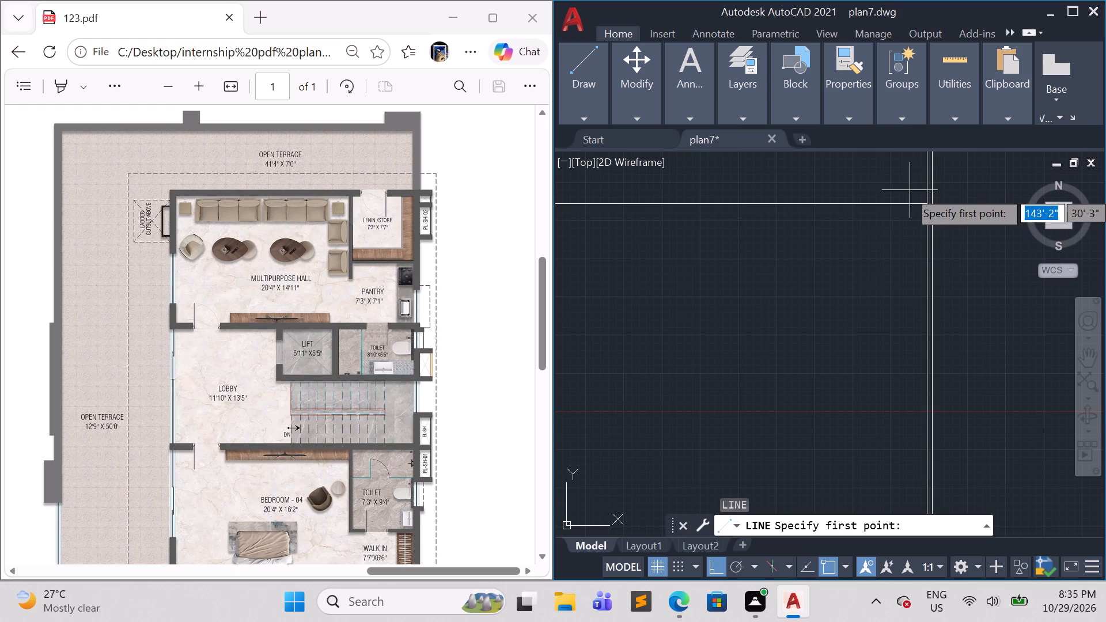
pyautogui.click(926, 203)
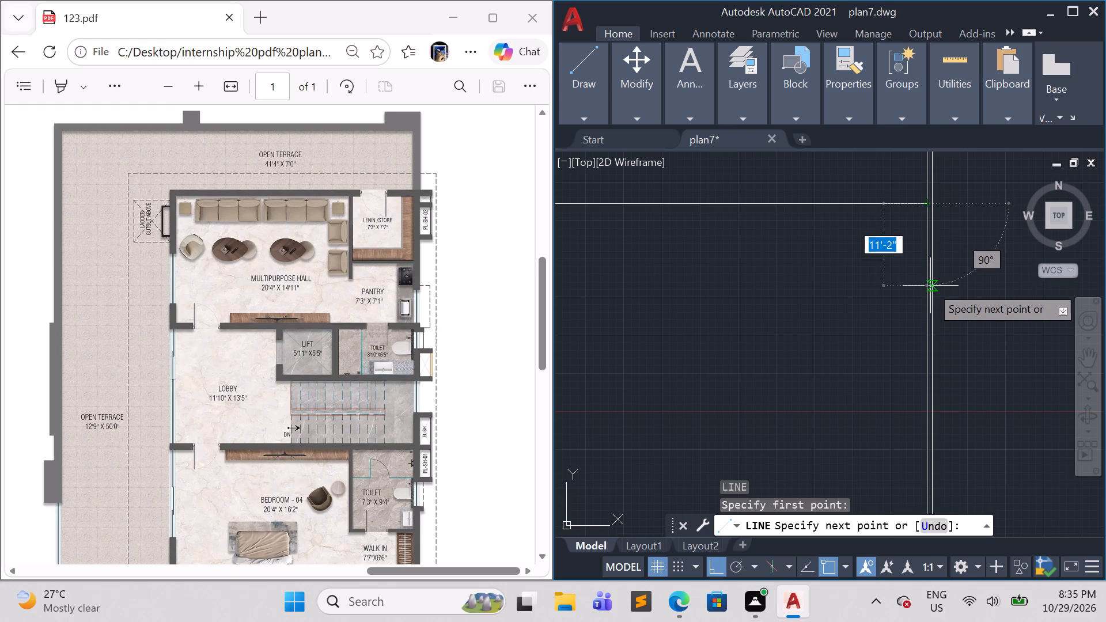
pyautogui.press('F8')
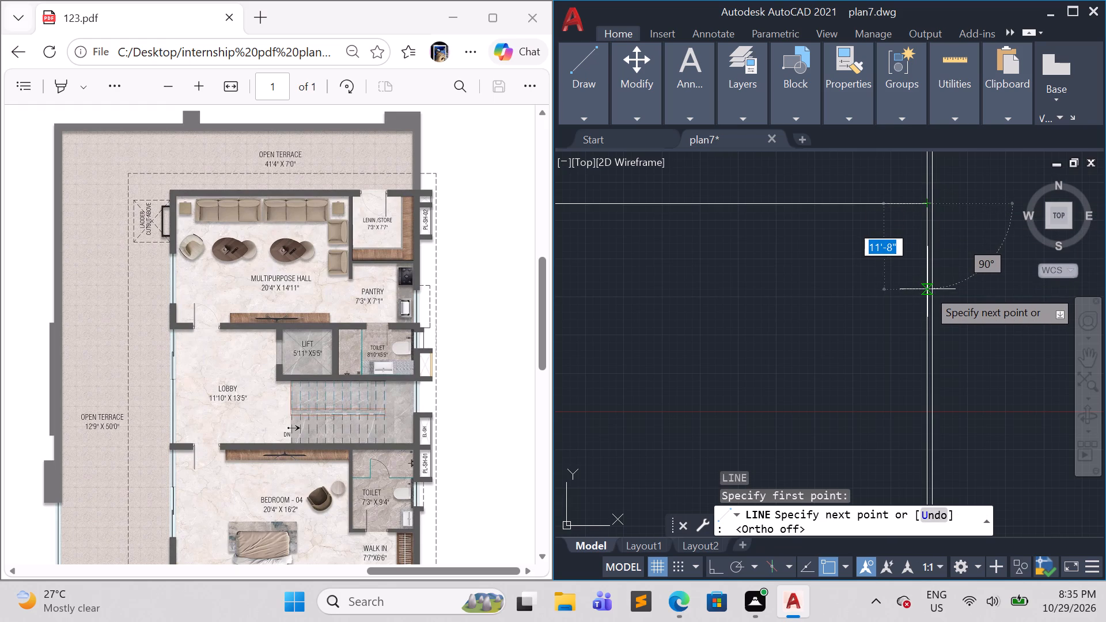
pyautogui.press('F8')
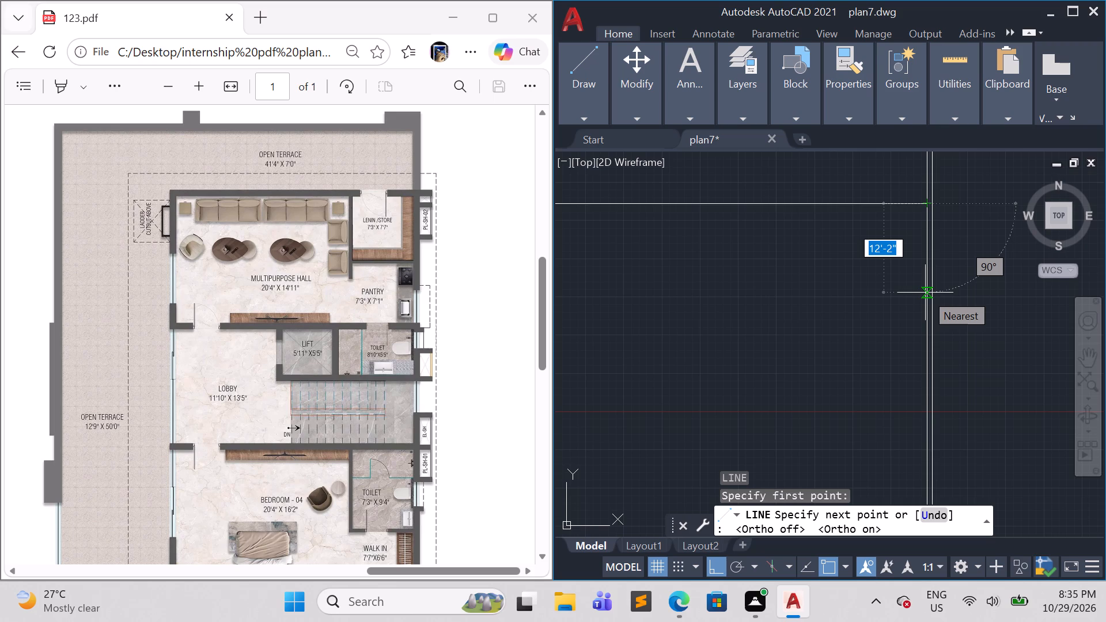
pyautogui.write("7'")
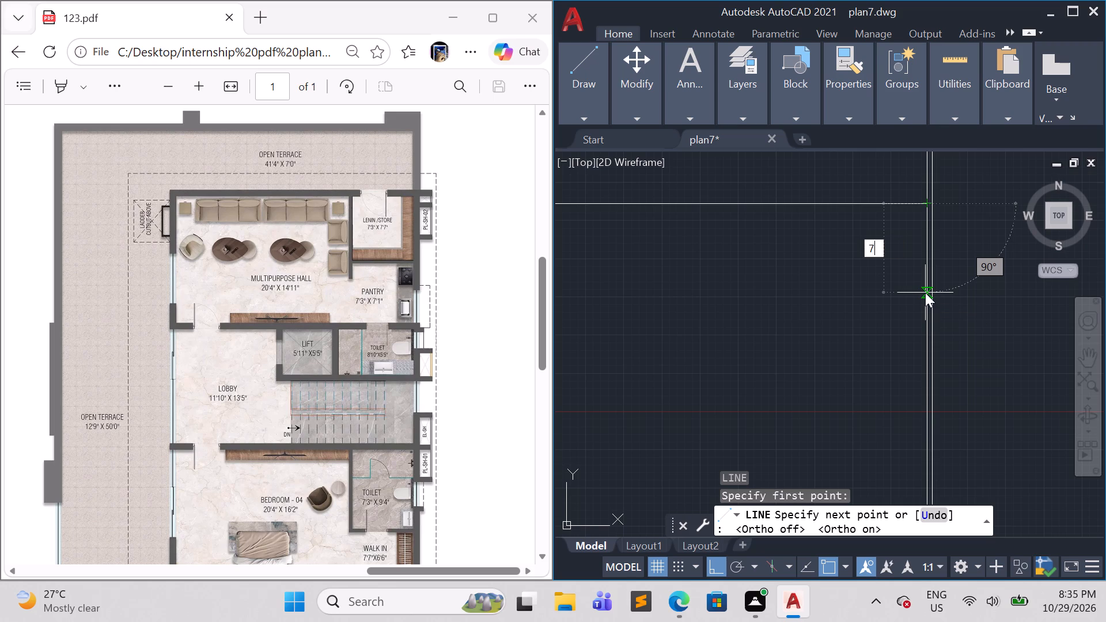
pyautogui.write('7"')
pyautogui.press('Return')
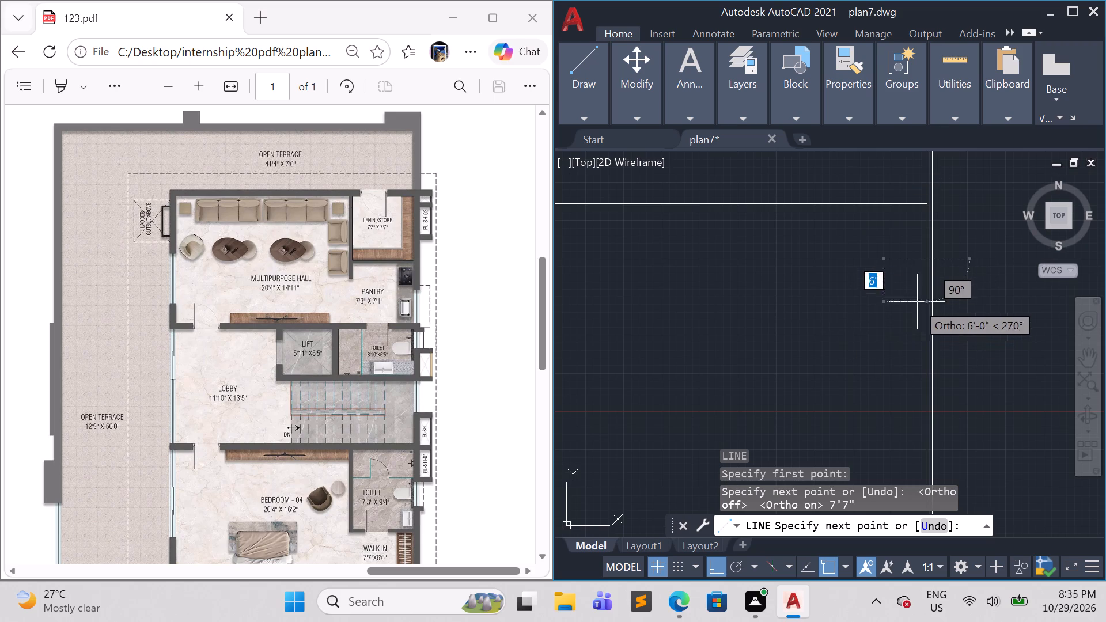
pyautogui.click(924, 256)
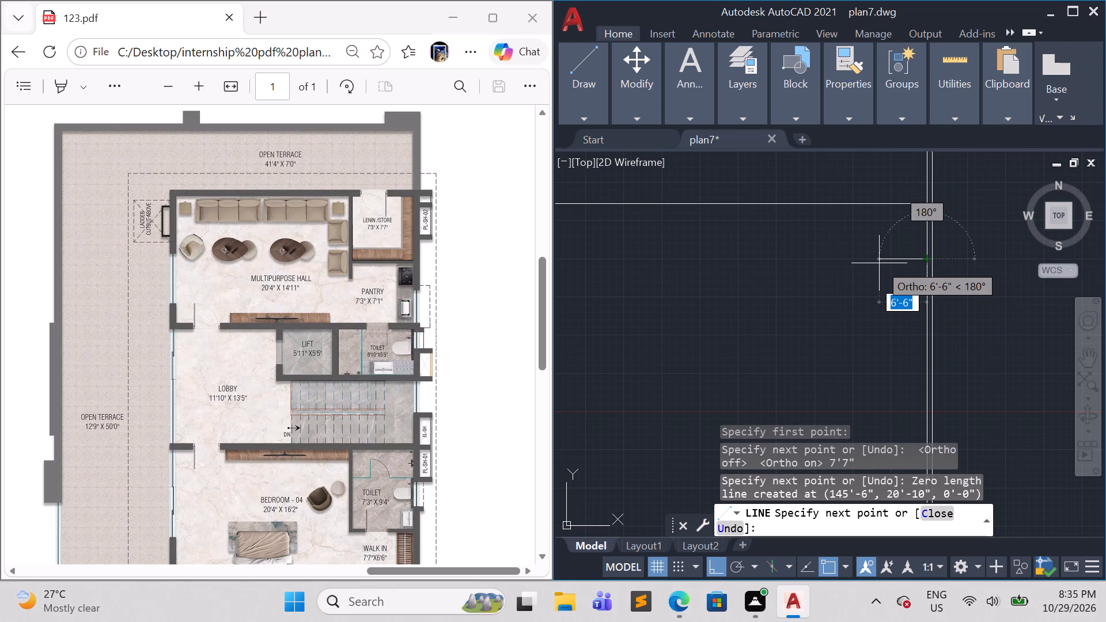
pyautogui.write('7\'3"')
pyautogui.press('Return')
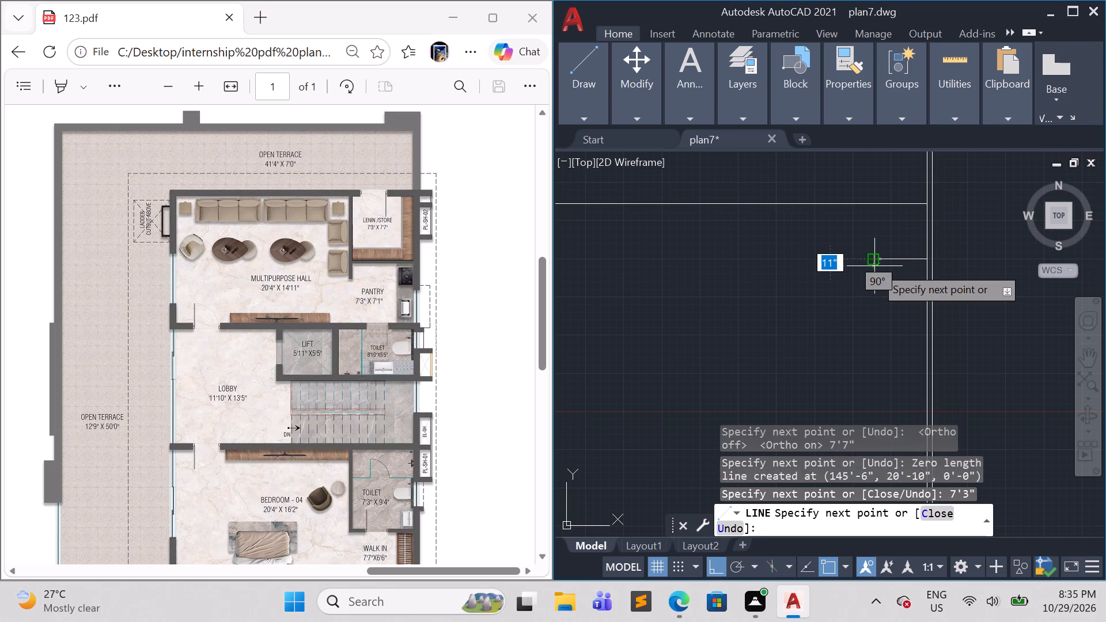
pyautogui.click(877, 197)
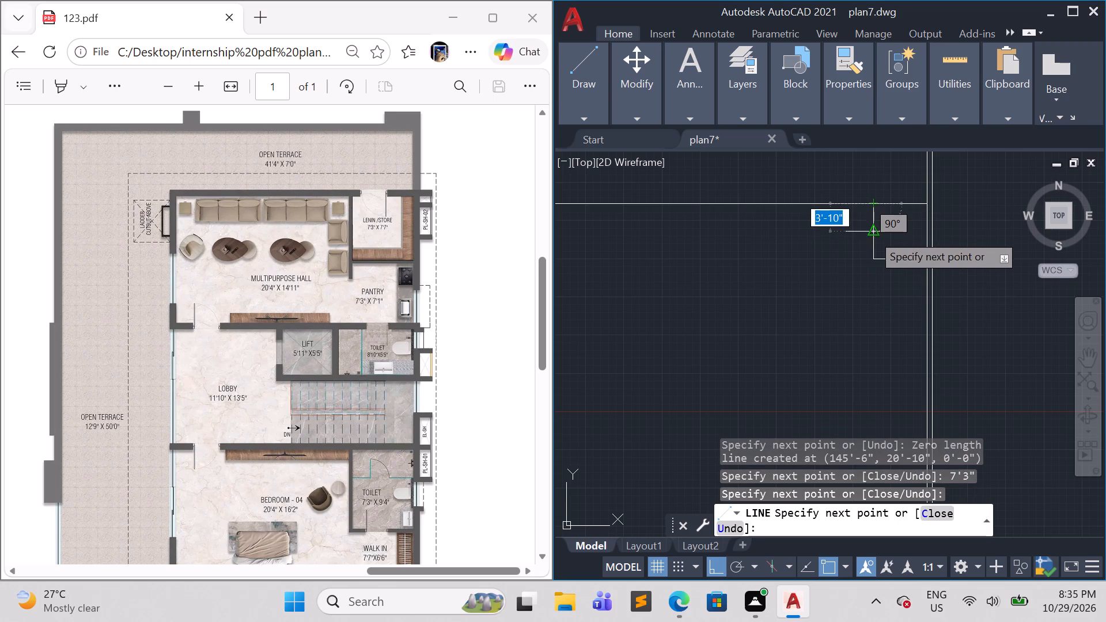
pyautogui.press('Escape')
# Offset the store room's two inner wall lines 6" outward to form its side and bottom walls.
pyautogui.scroll(1, 860, 253)
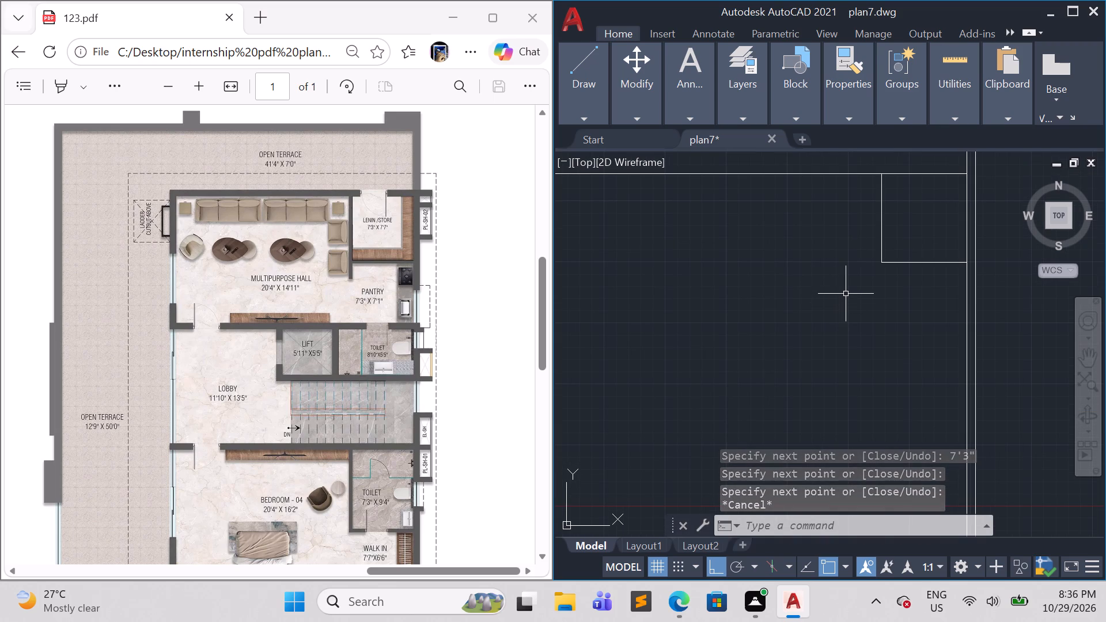
pyautogui.press('o')
pyautogui.press('Return')
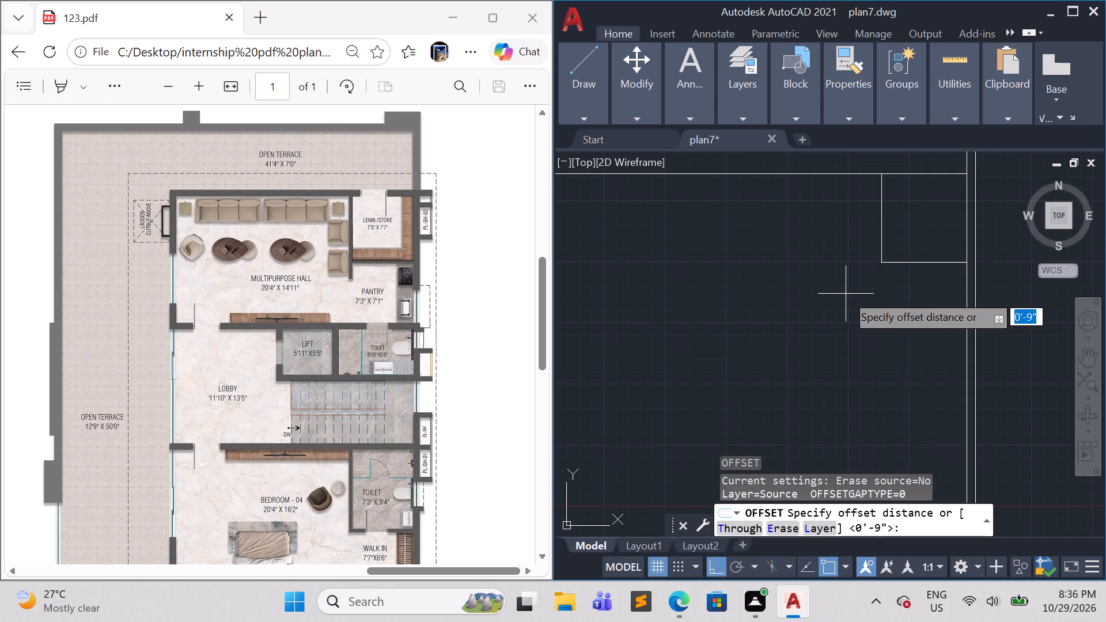
pyautogui.write('6"')
pyautogui.press('Return')
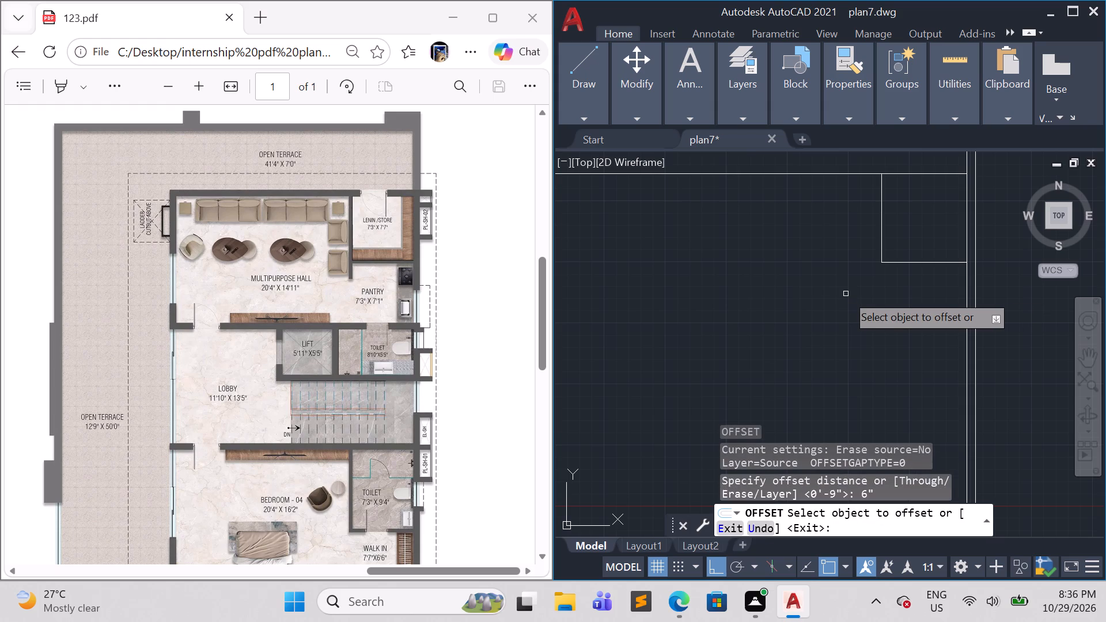
pyautogui.click(881, 211)
pyautogui.click(855, 214)
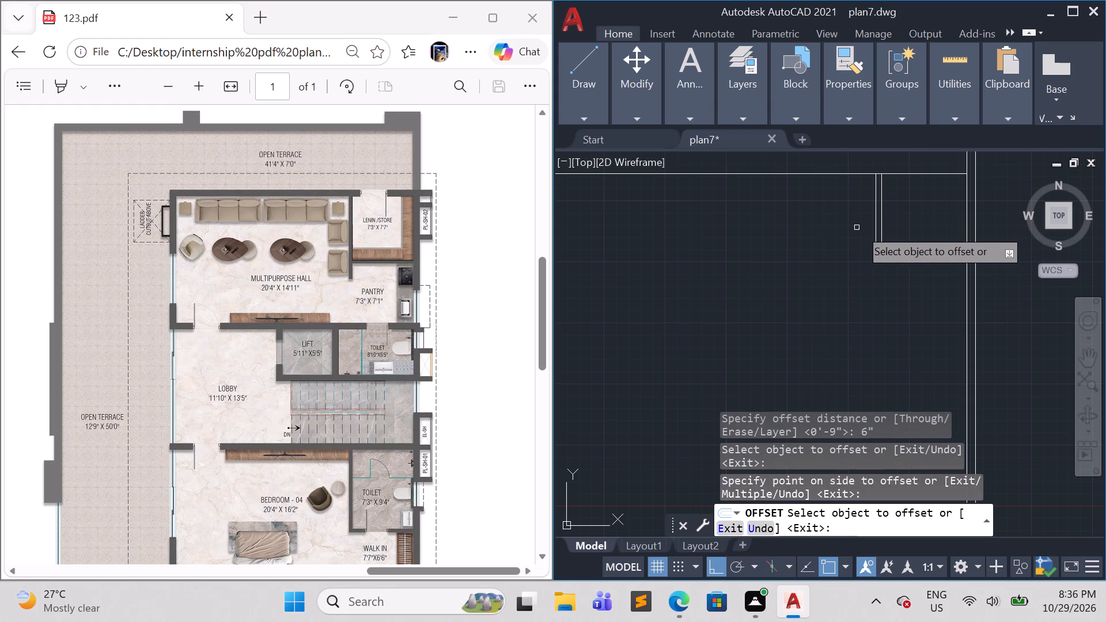
pyautogui.click(923, 263)
pyautogui.click(921, 282)
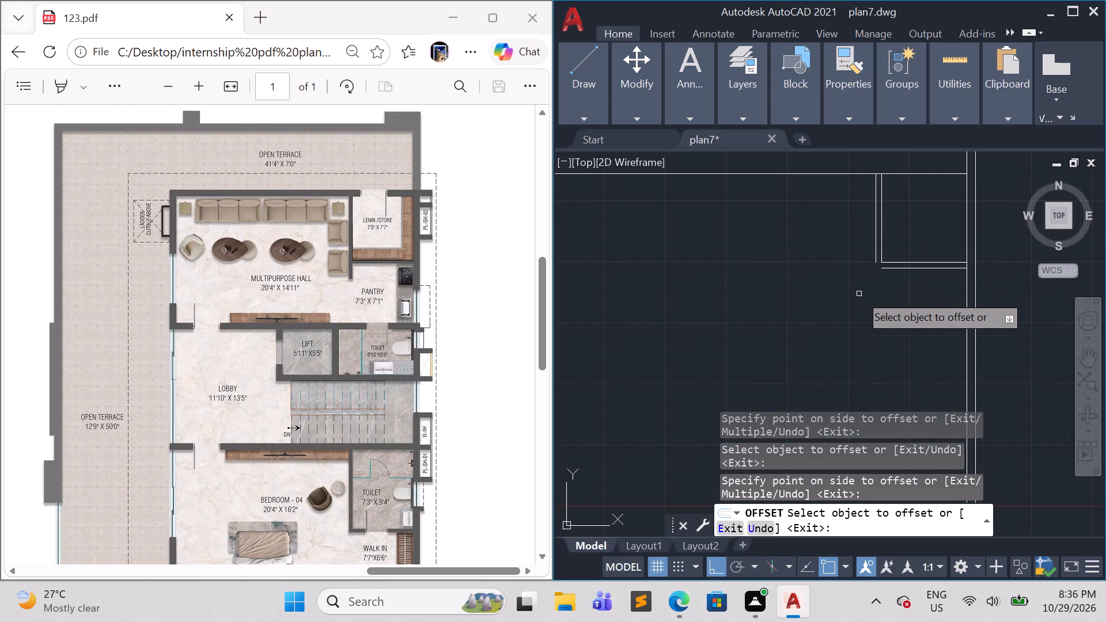
pyautogui.scroll(1, 859, 294)
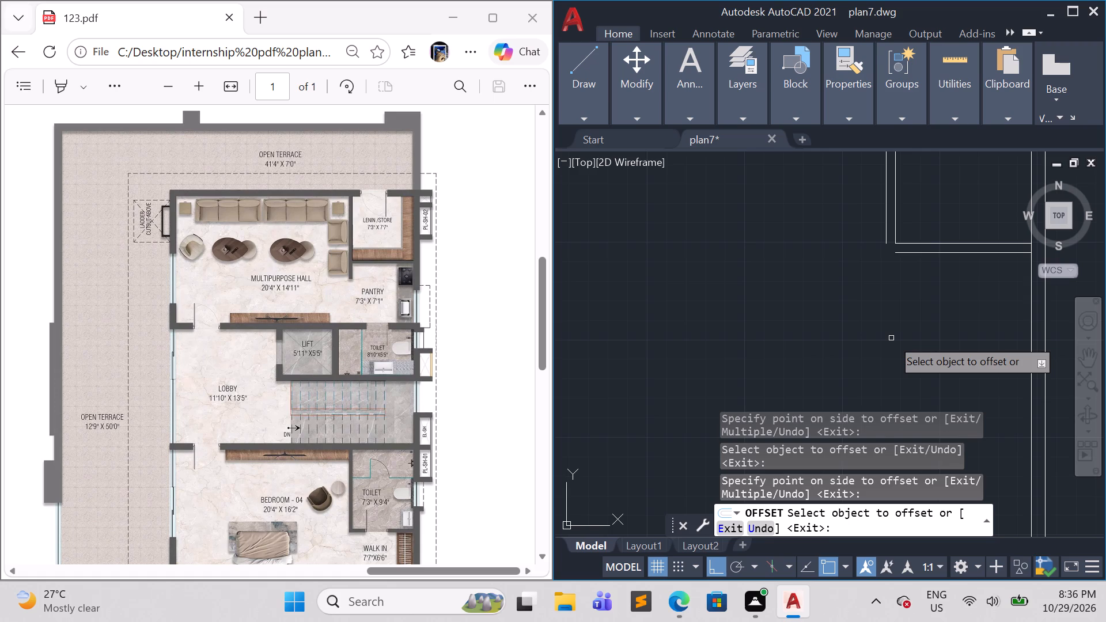
pyautogui.scroll(-1, 890, 342)
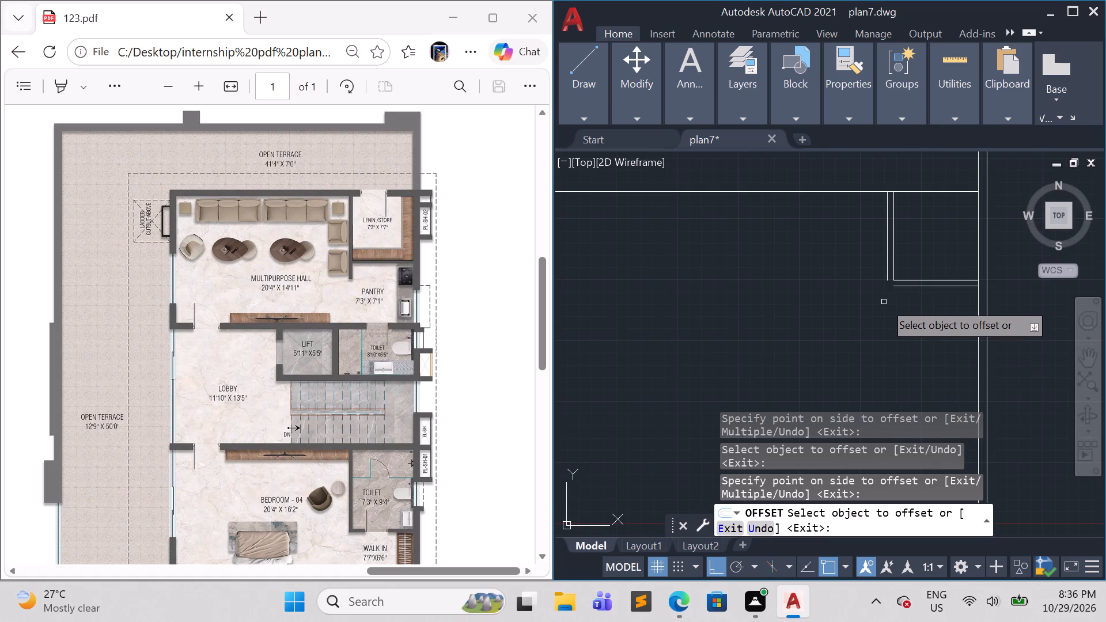
pyautogui.press('Escape')
# Extend the store's outer side wall downward with a vertical line about 11'-3" long from the offset line's lower end.
pyautogui.press('l')
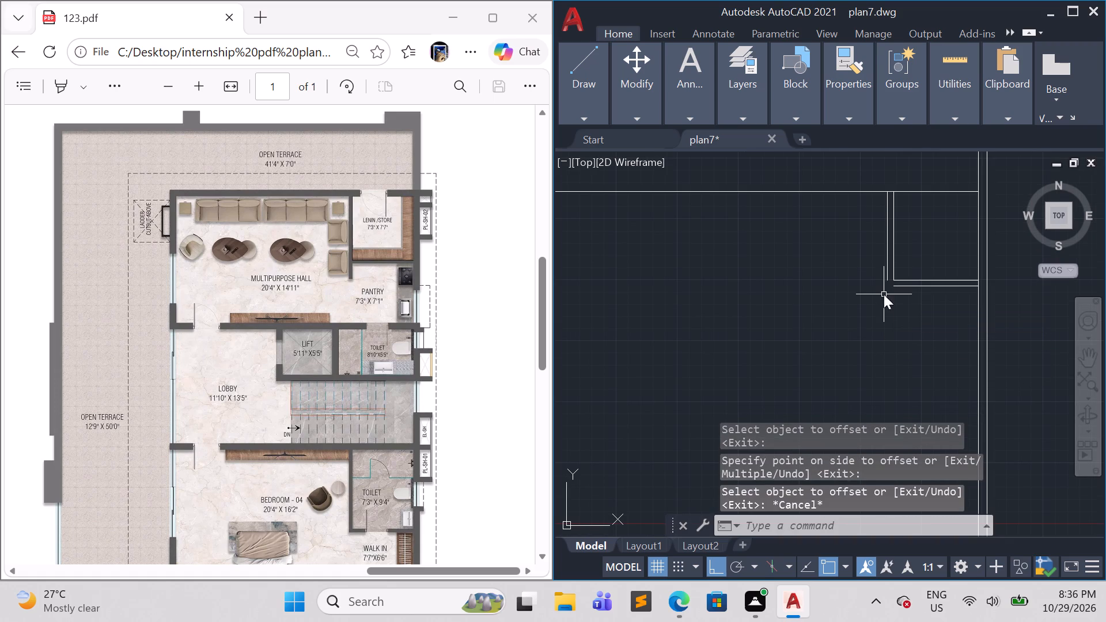
pyautogui.press('Return')
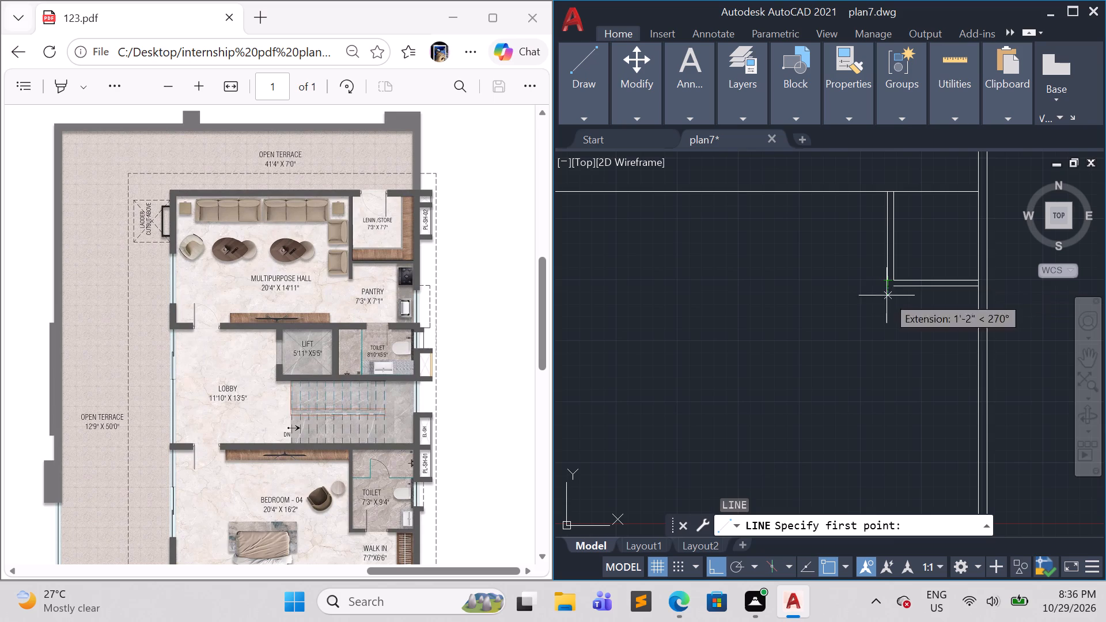
pyautogui.click(887, 295)
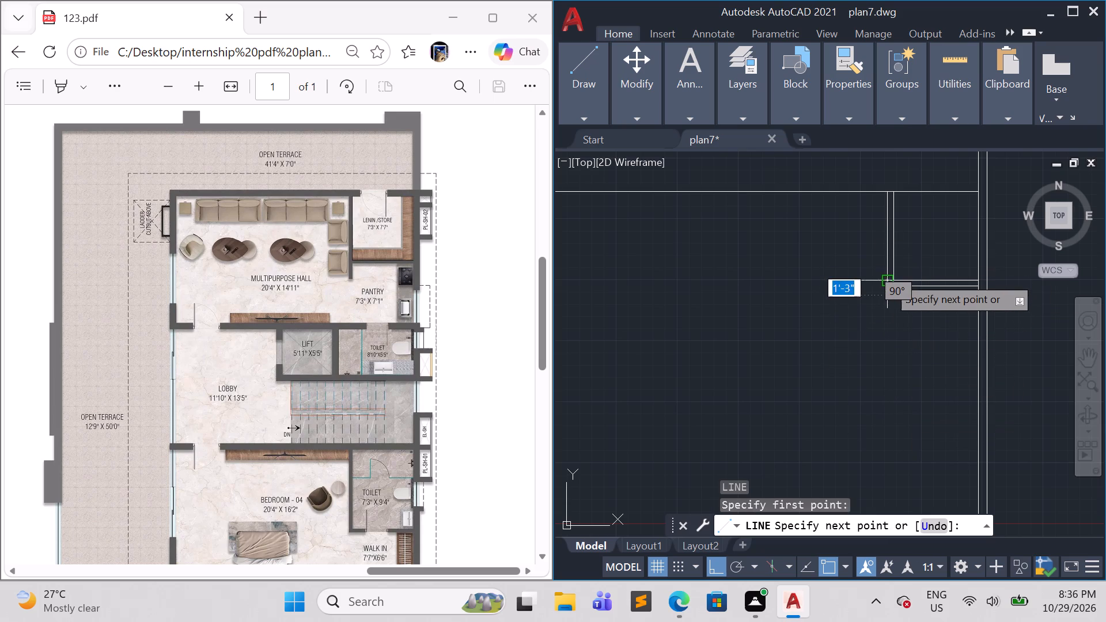
pyautogui.click(887, 276)
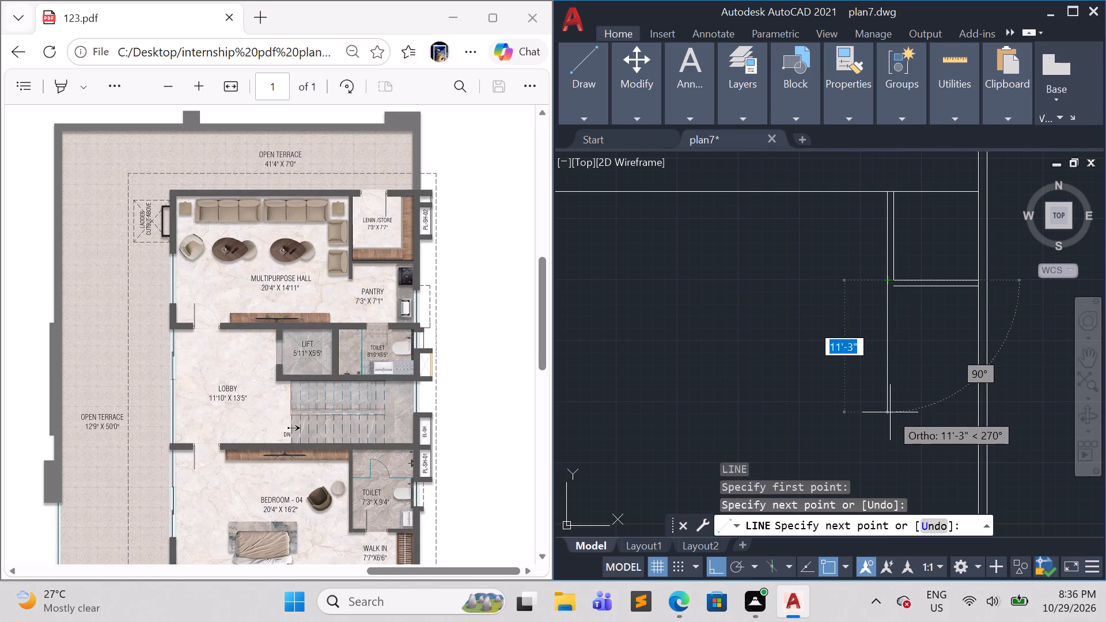
pyautogui.click(890, 412)
pyautogui.press('Escape')
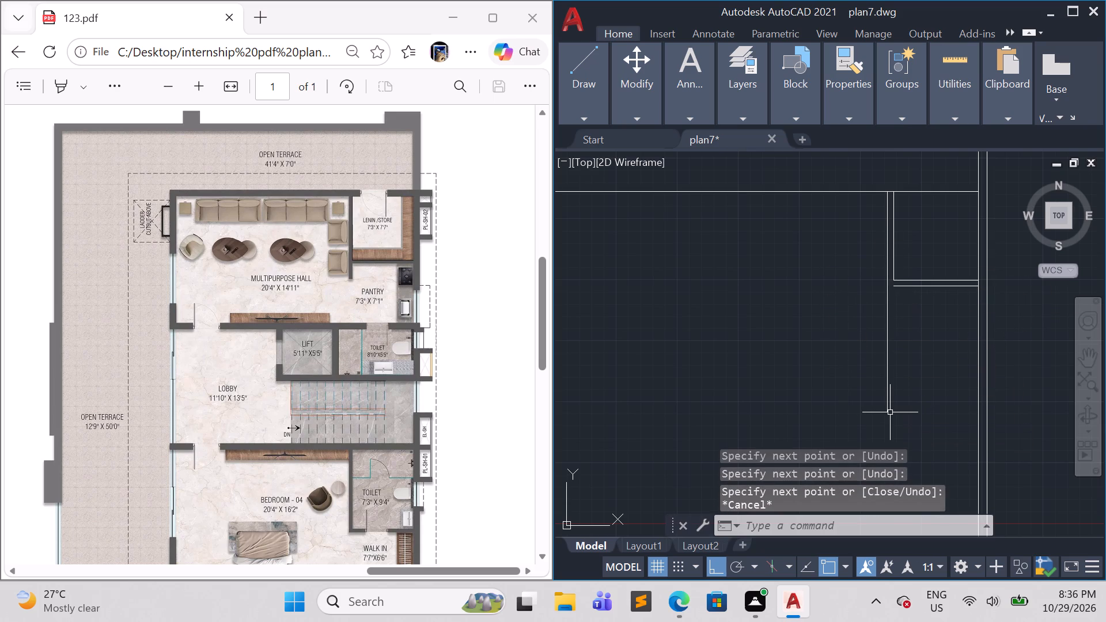
# Offset the horizontal top wall line 14'11" downward to mark the bottom of the multipurpose hall and pantry.
pyautogui.scroll(1, 890, 415)
pyautogui.scroll(-1, 890, 415)
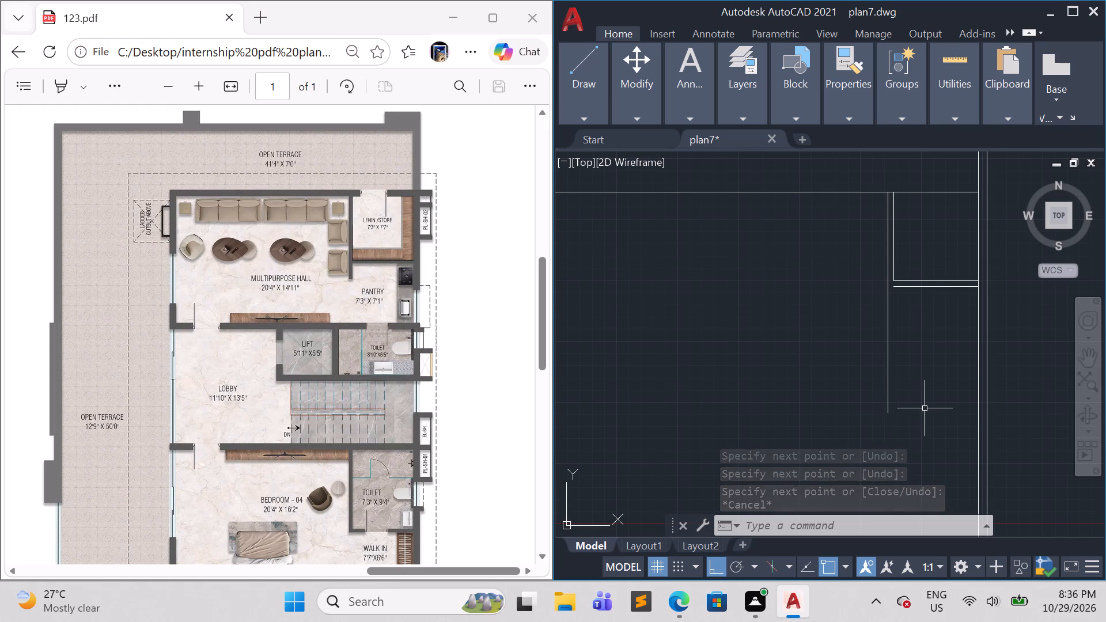
pyautogui.click(719, 192)
pyautogui.press('o')
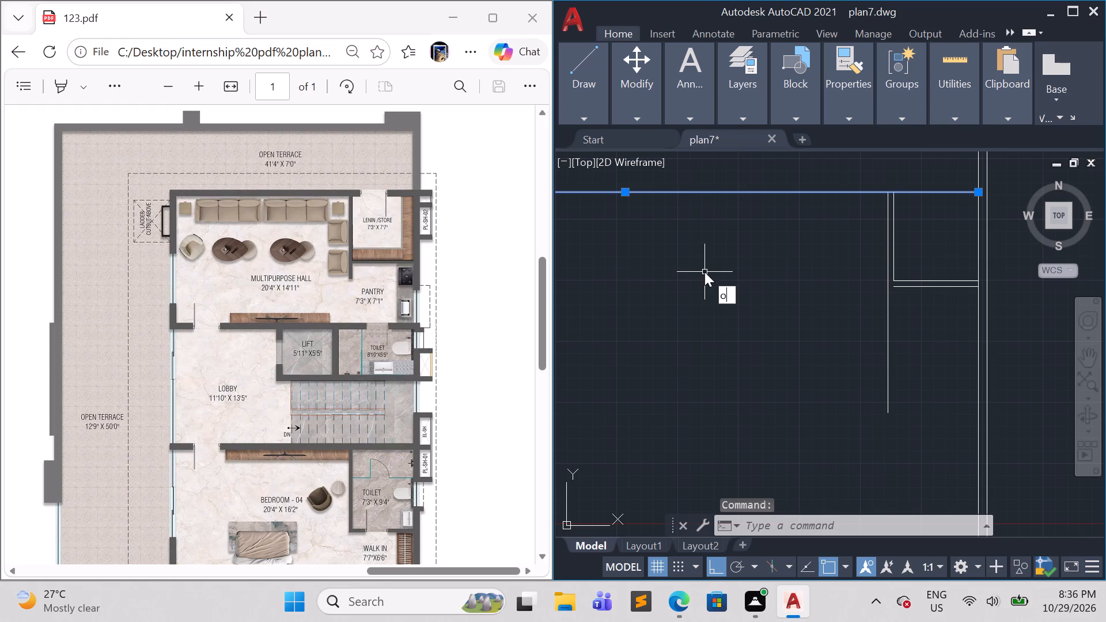
pyautogui.press('Return')
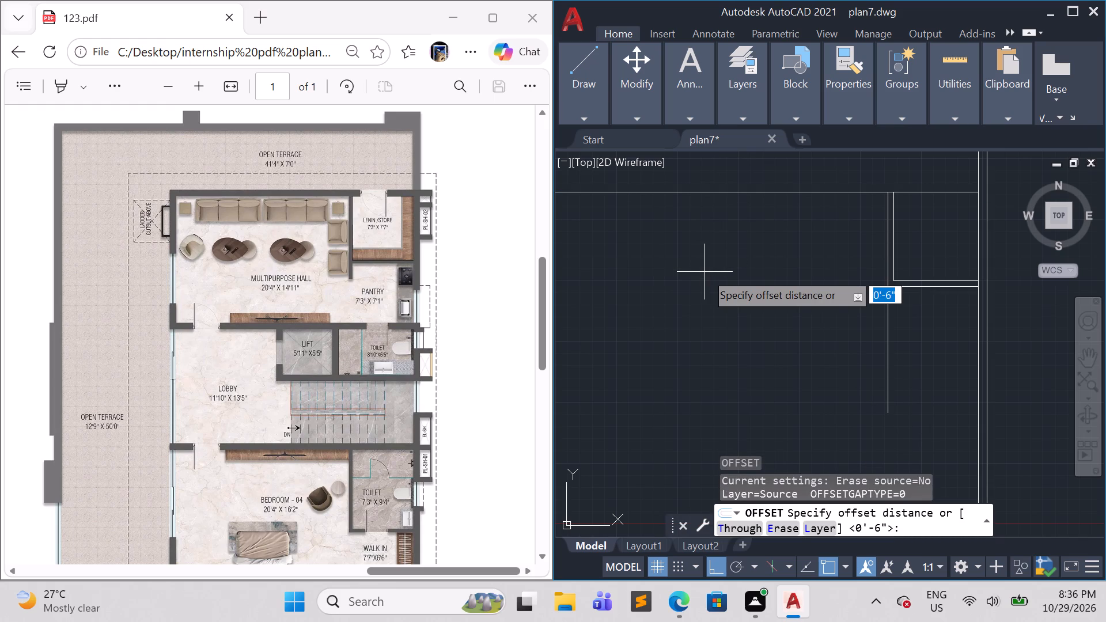
pyautogui.write("14'")
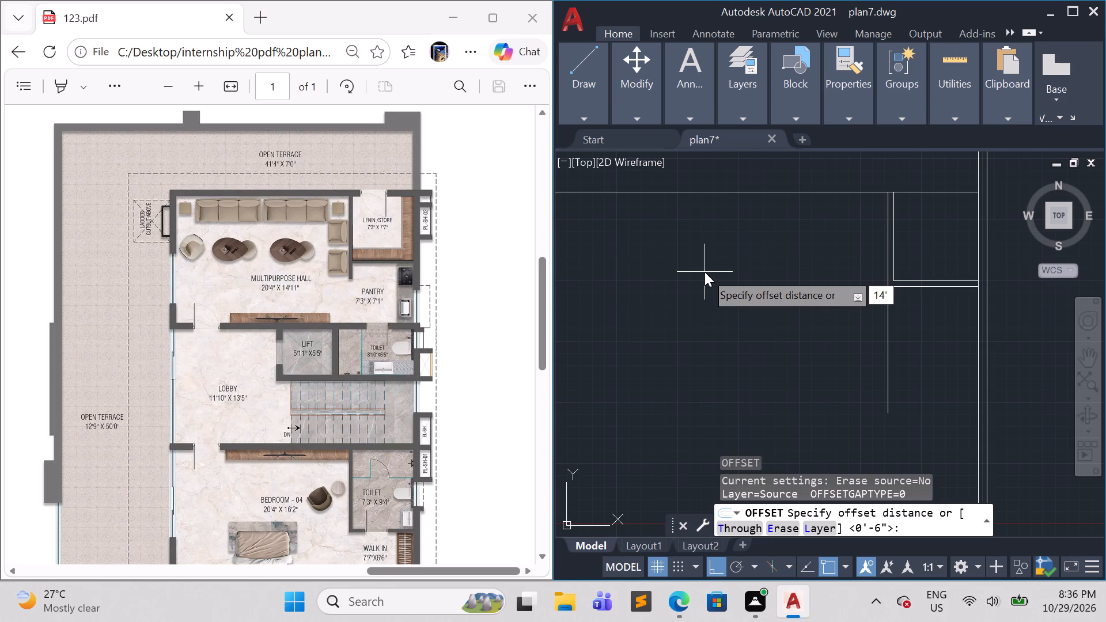
pyautogui.write('11')
pyautogui.hotkey('shift', '"')
pyautogui.press('Return')
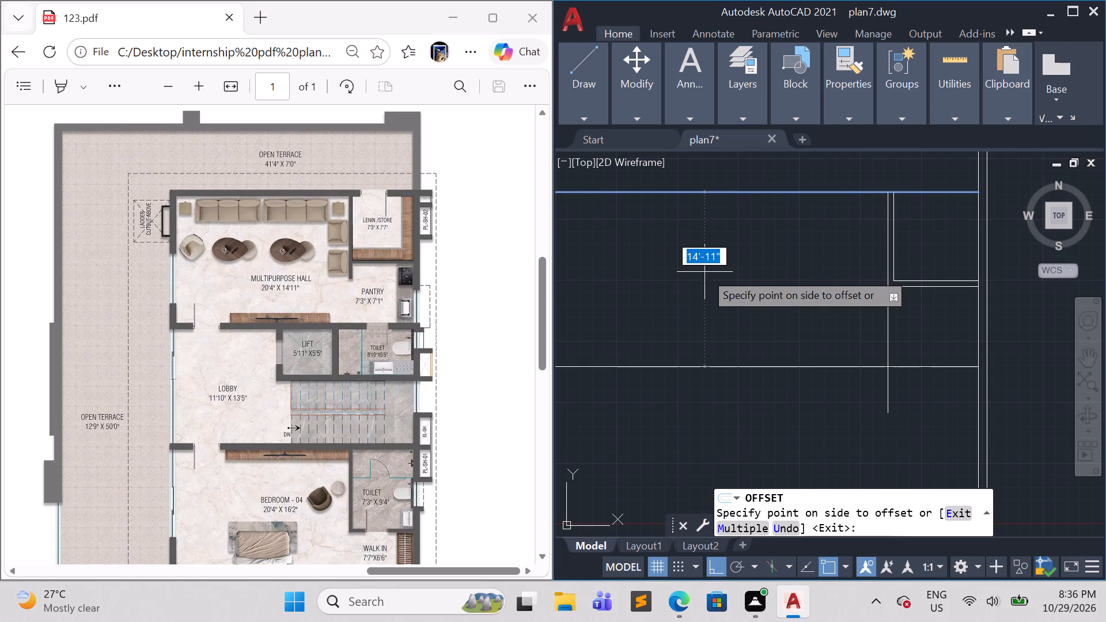
pyautogui.click(704, 274)
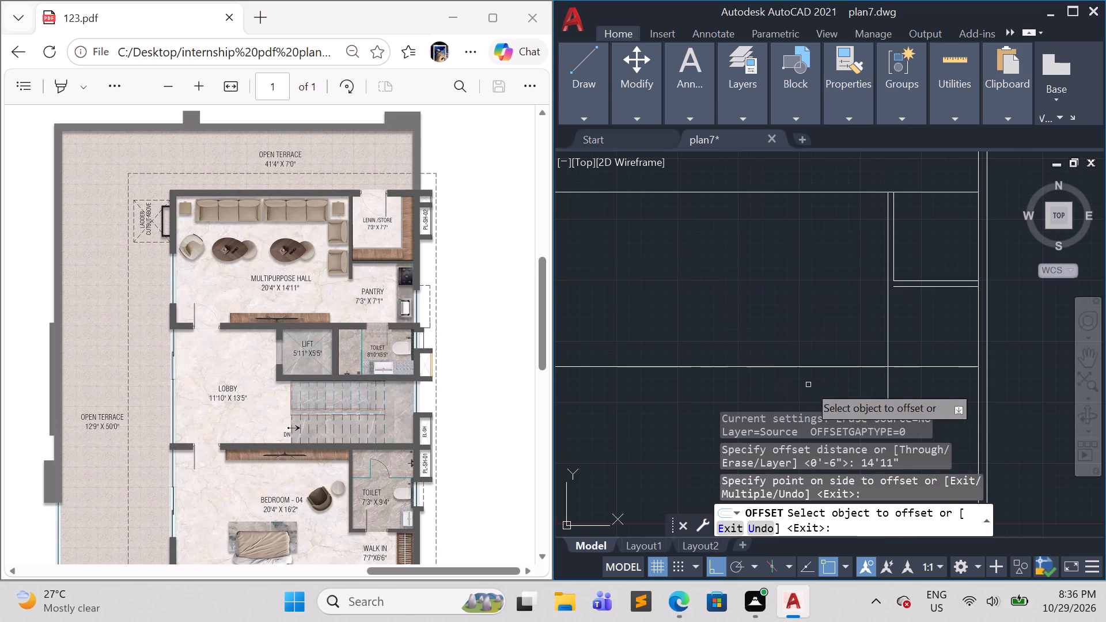
pyautogui.press('Escape')
pyautogui.press('Escape')
pyautogui.press('Escape')
pyautogui.press('Escape')
pyautogui.press('Escape')
pyautogui.press('Escape')
pyautogui.press('Escape')
pyautogui.press('Escape')
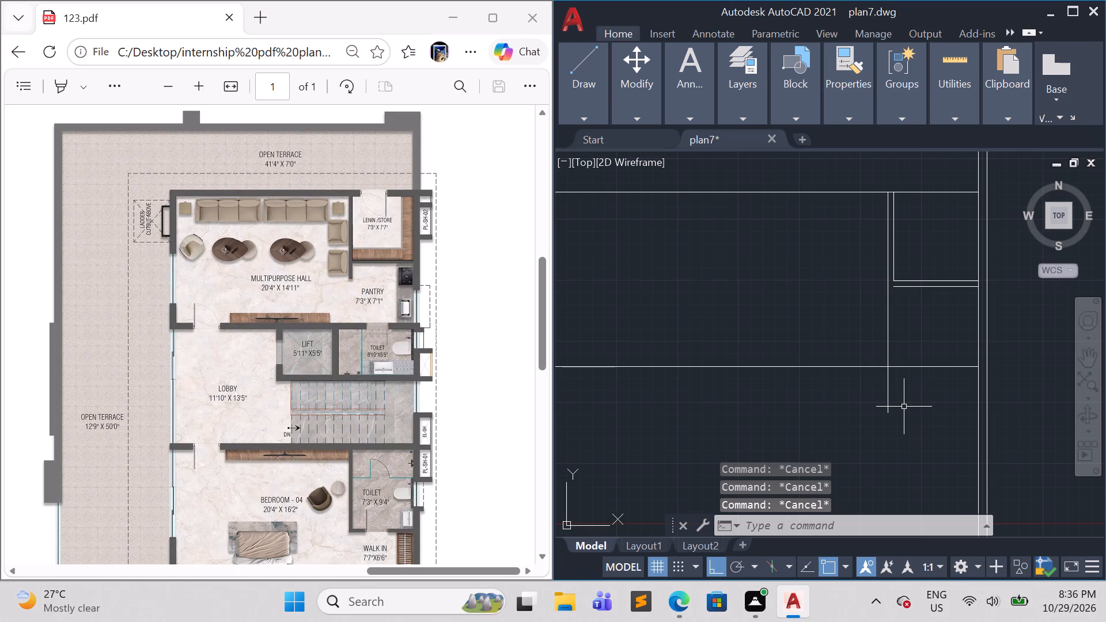
# Offset the hall's bottom line 9" downward to form the wall thickness.
pyautogui.press('o')
pyautogui.press('Return')
pyautogui.write('9"')
pyautogui.press('Return')
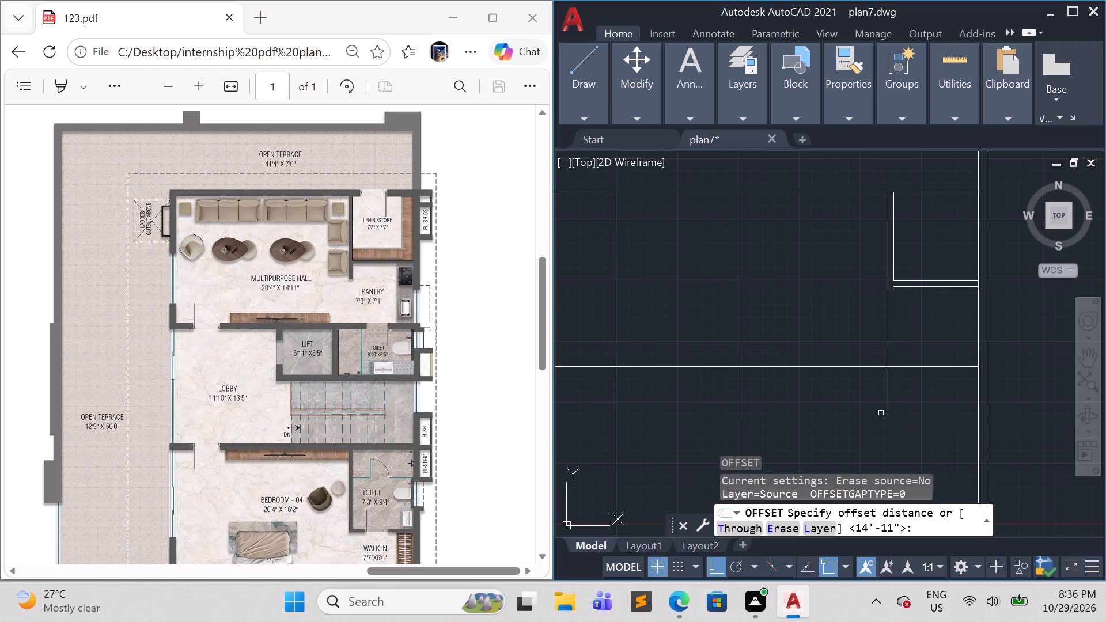
pyautogui.click(856, 367)
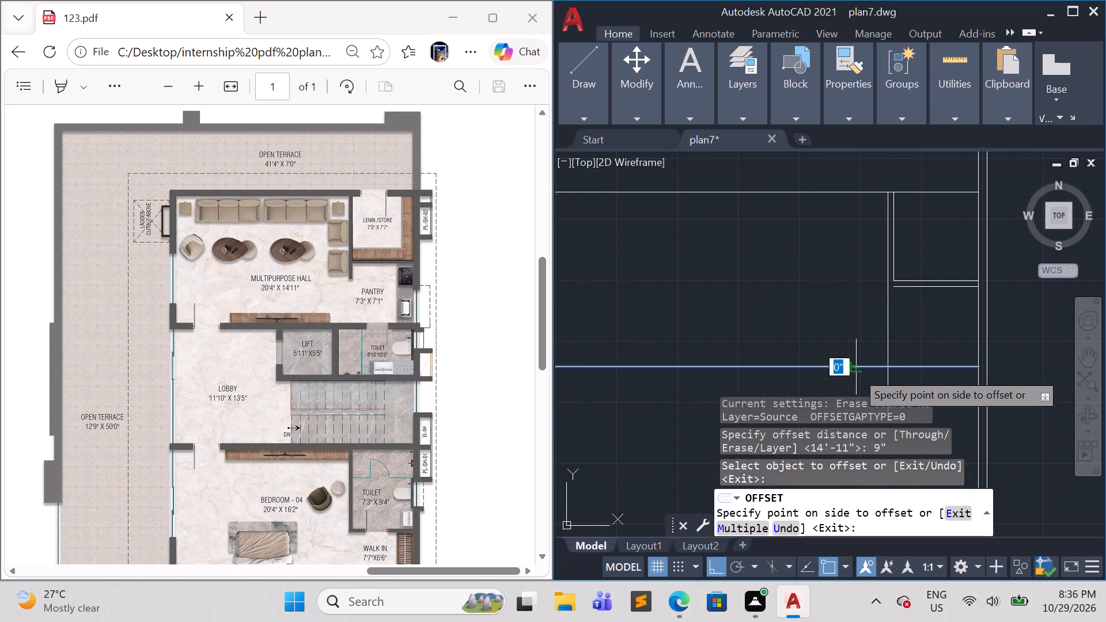
pyautogui.click(857, 384)
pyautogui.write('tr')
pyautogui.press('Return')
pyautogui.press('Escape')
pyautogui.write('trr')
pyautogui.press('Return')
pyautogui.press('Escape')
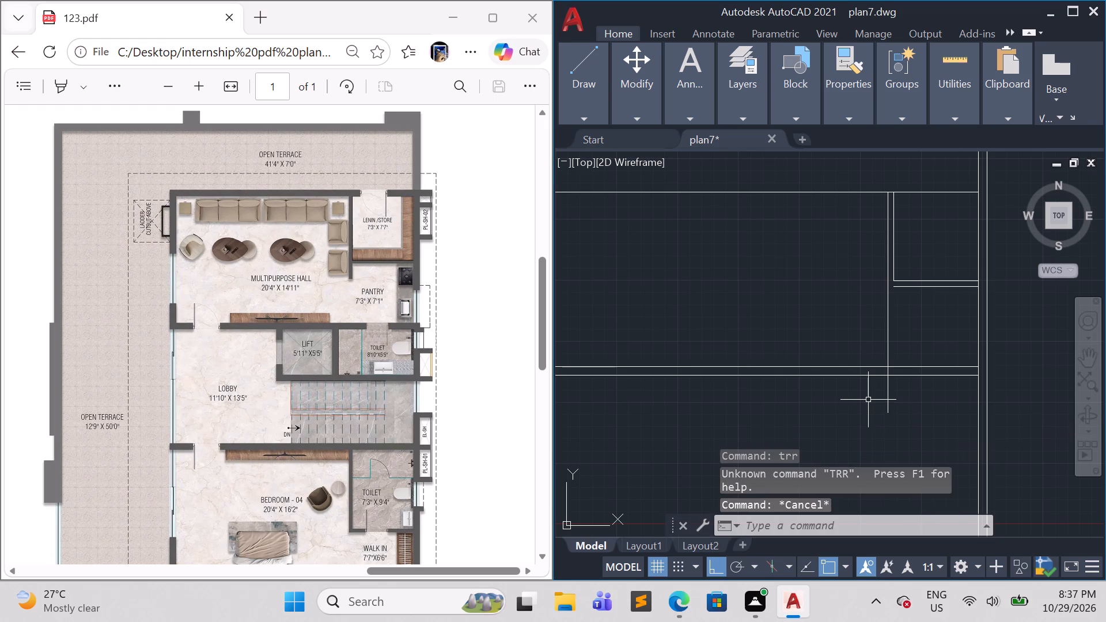
# Trim the vertical line's tail below the hall's bottom wall and the side wall's inner line where the hall and store bottom walls meet it.
pyautogui.write('tr')
pyautogui.press('Return')
pyautogui.moveTo(815, 399); pyautogui.dragTo(939, 389)
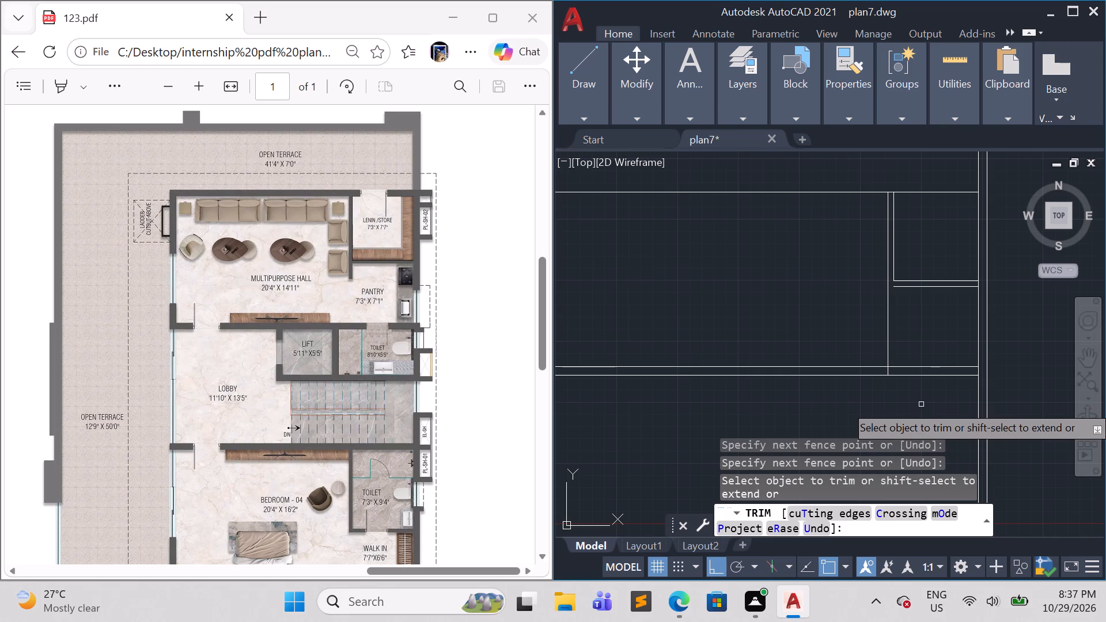
pyautogui.scroll(1, 921, 404)
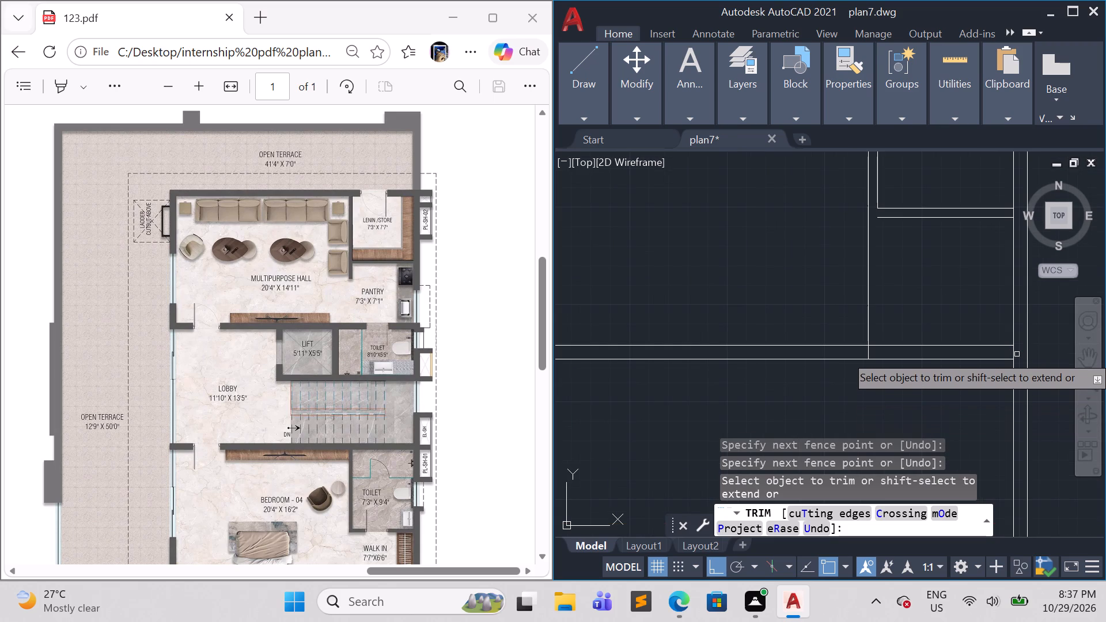
pyautogui.click(1014, 354)
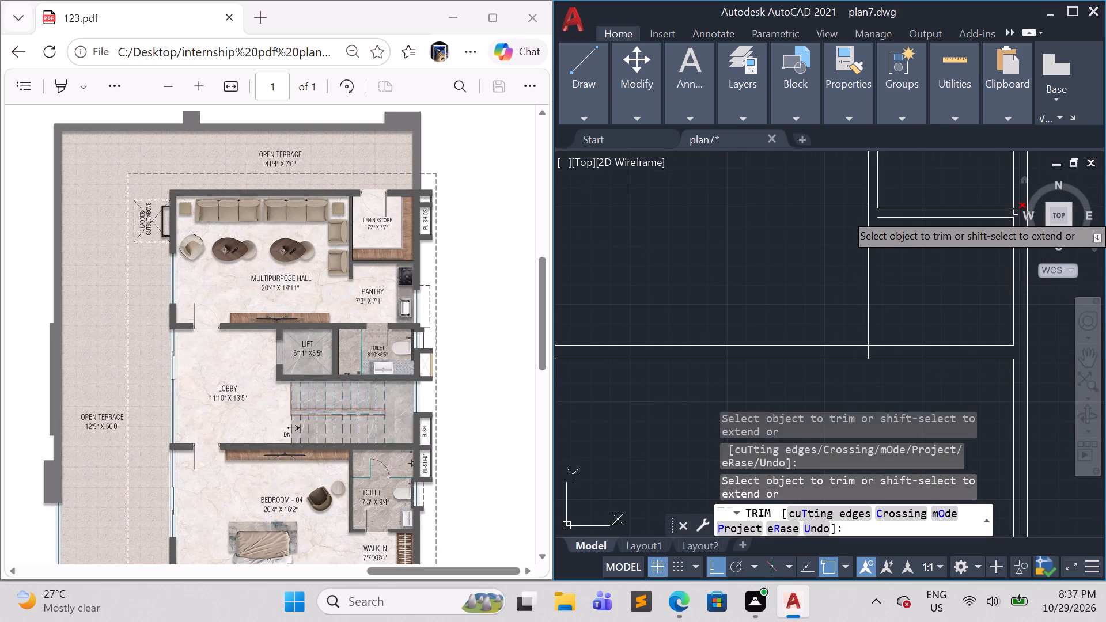
pyautogui.click(1012, 214)
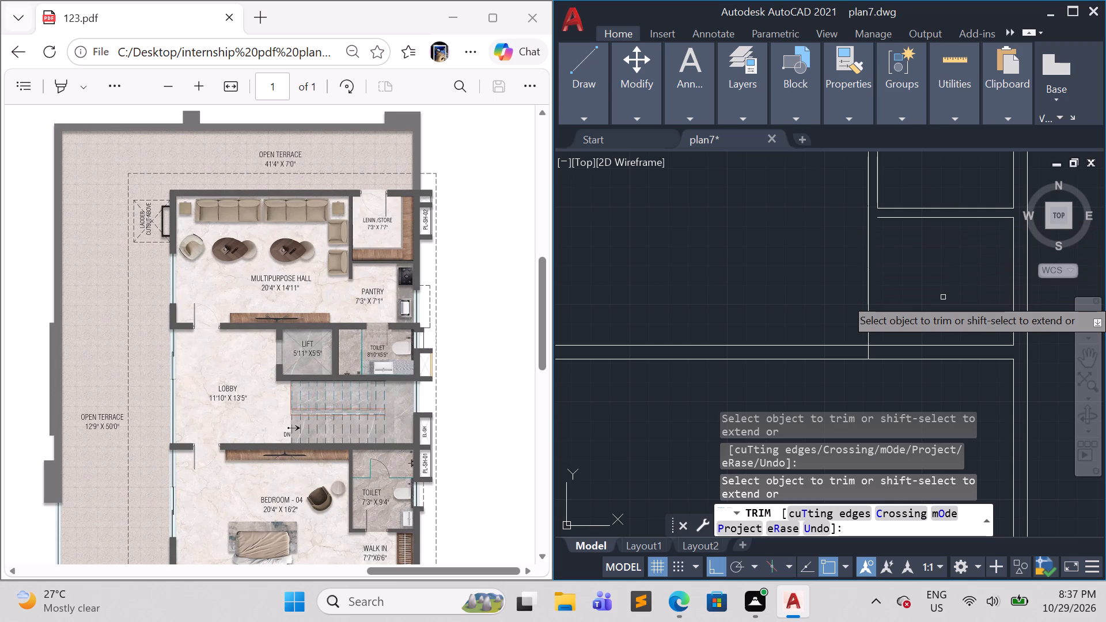
pyautogui.press('Escape')
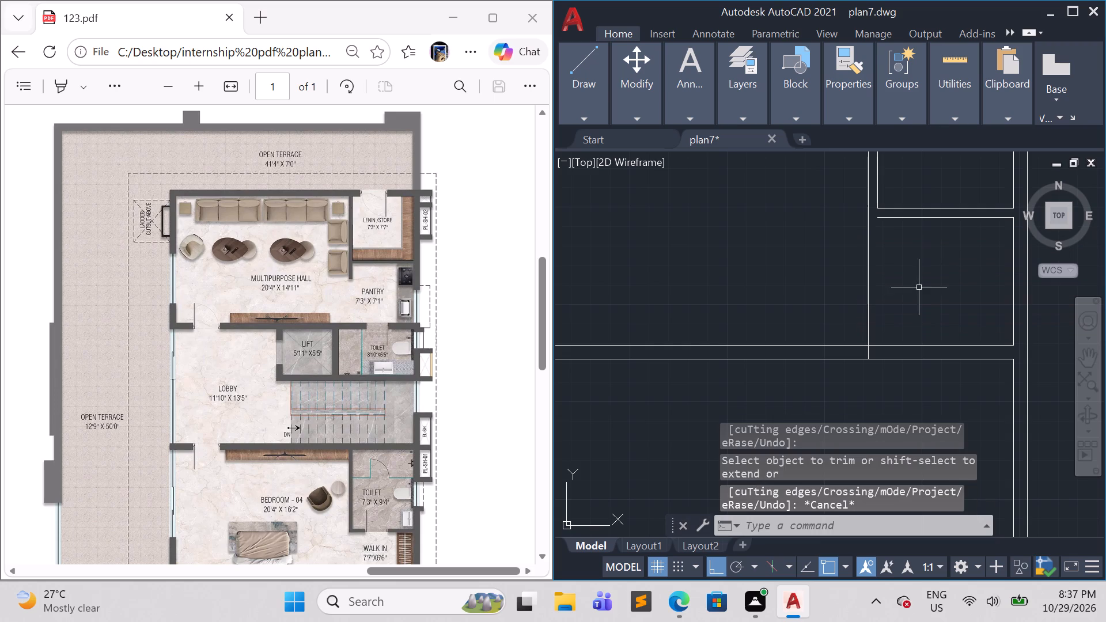
# Draw a short wall stub down from the outer corner of the store's bottom wall, closing across to the long vertical line.
pyautogui.press('l')
pyautogui.press('Return')
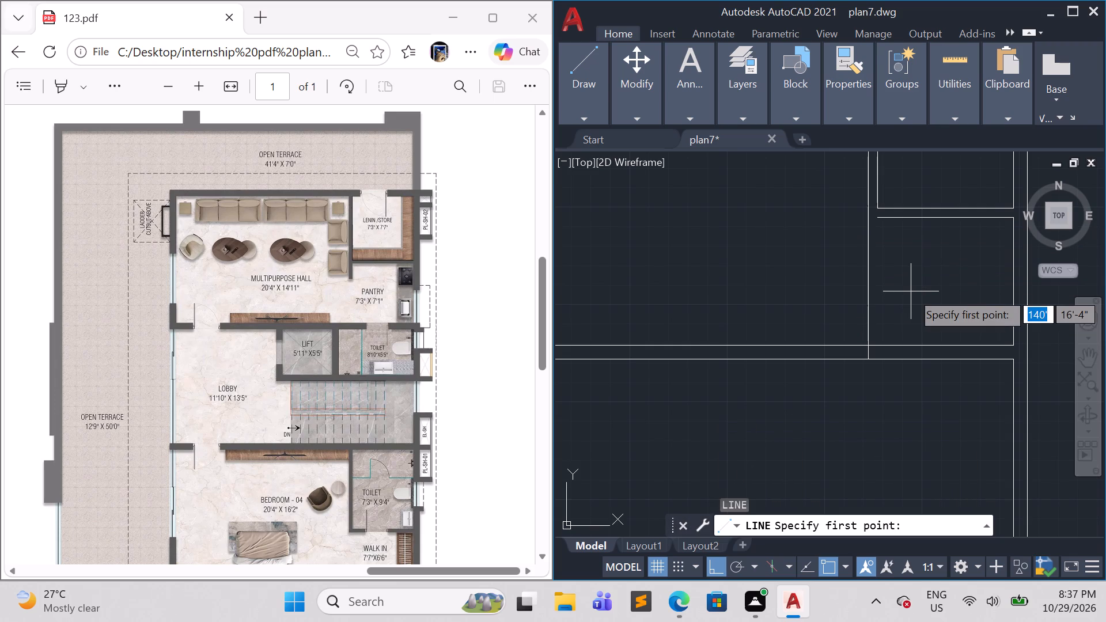
pyautogui.click(876, 219)
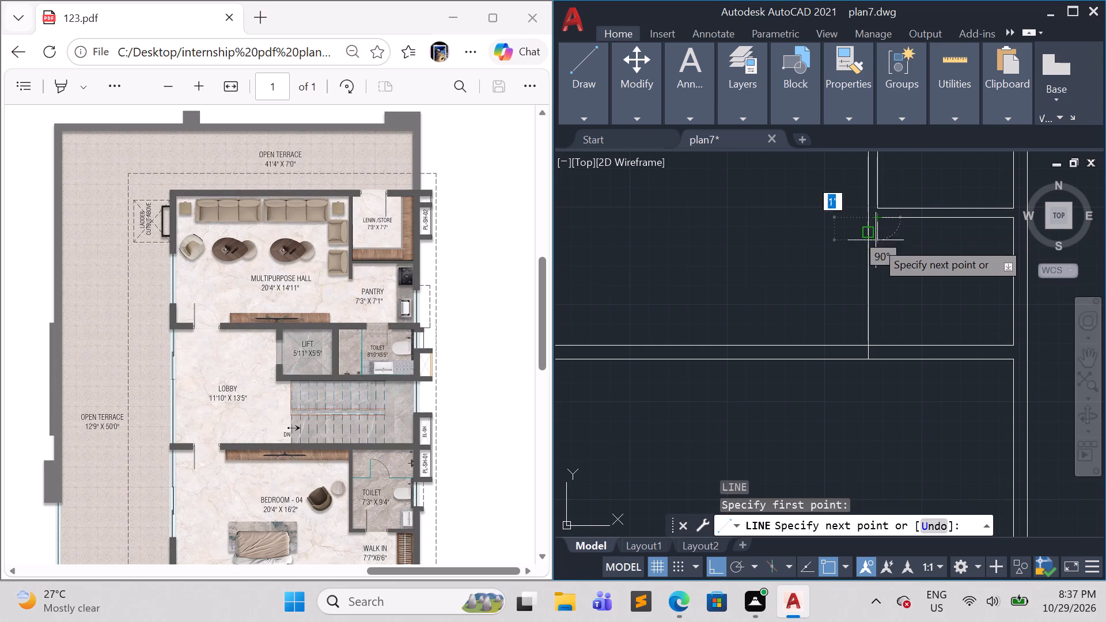
pyautogui.click(878, 263)
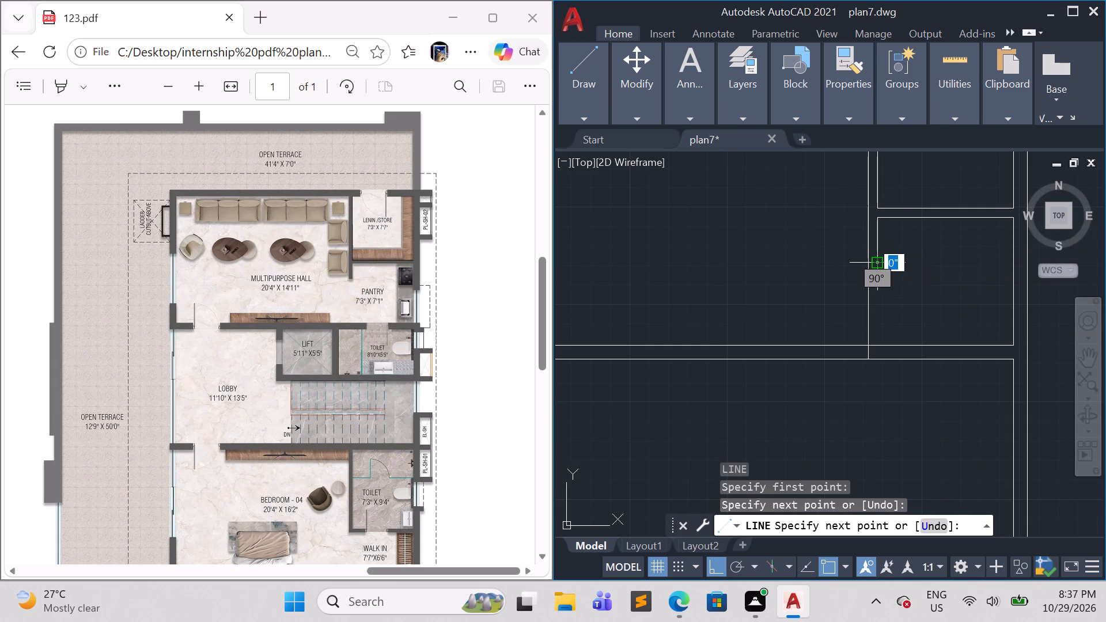
pyautogui.click(865, 264)
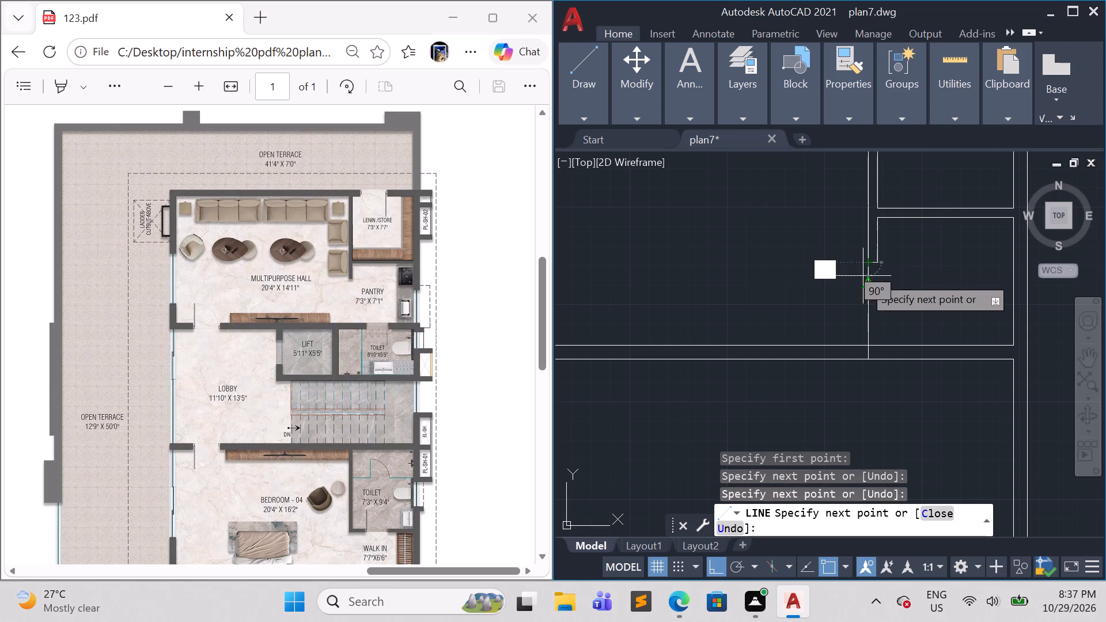
pyautogui.press('Escape')
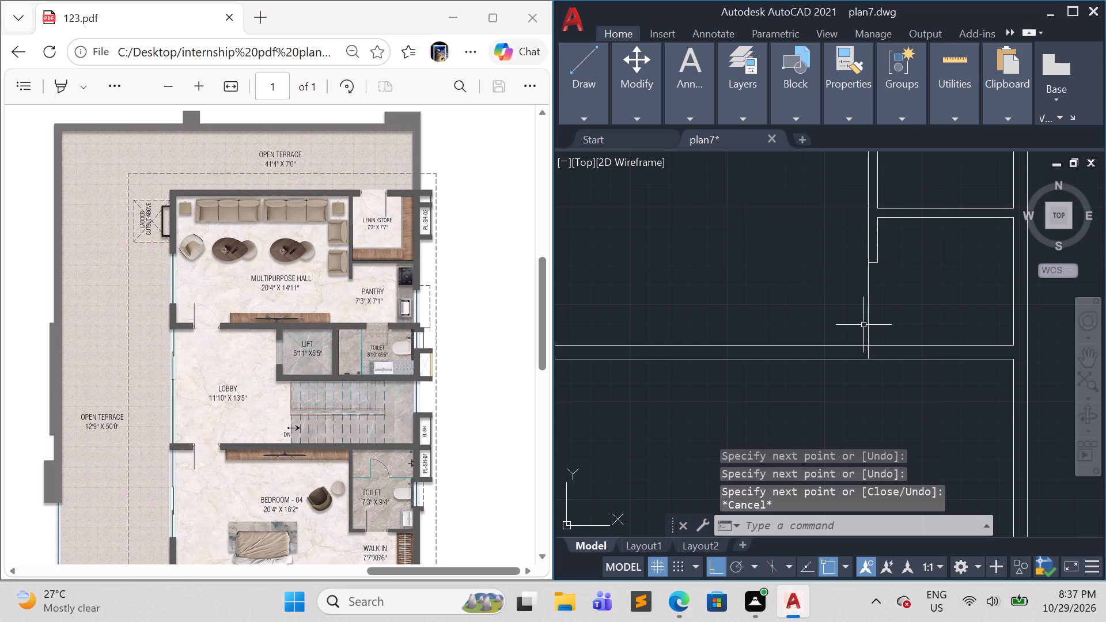
# Trim the long vertical line below the wall stub, including the piece inside the hall's bottom wall.
pyautogui.write('tr')
pyautogui.press('Return')
pyautogui.moveTo(842, 312); pyautogui.dragTo(943, 285)
pyautogui.scroll(3, 866, 350)
pyautogui.moveTo(824, 371); pyautogui.dragTo(899, 369)
pyautogui.scroll(-4, 902, 366)
pyautogui.press('Escape')
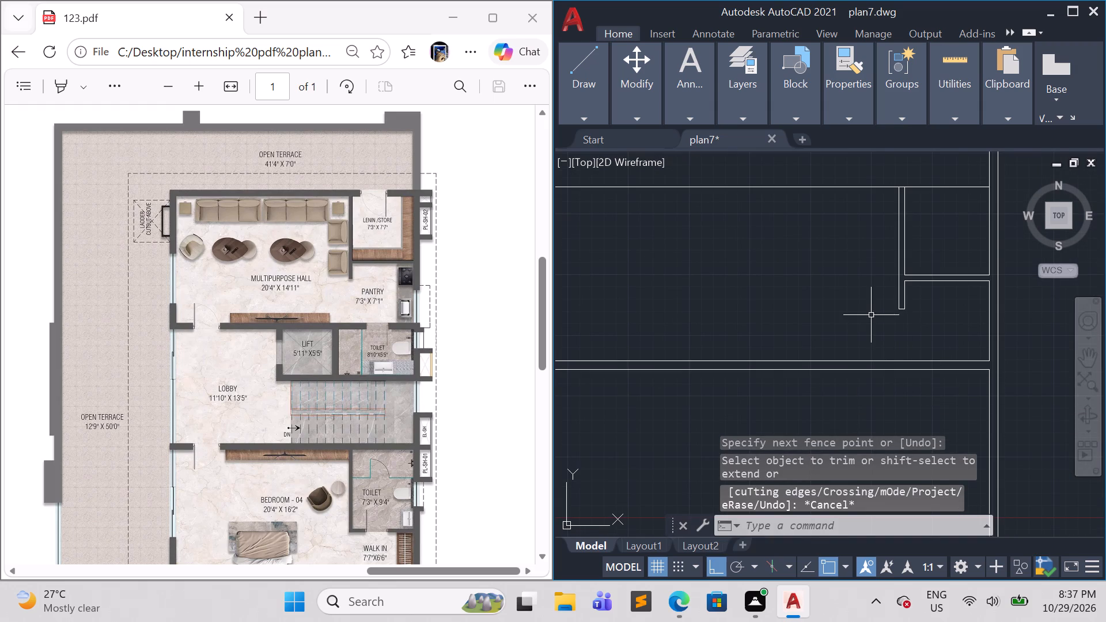
# Offset the hall's top wall line 9" upward to form the top wall.
pyautogui.moveTo(862, 317); pyautogui.dragTo(888, 363, button='middle')
pyautogui.moveTo(868, 345); pyautogui.dragTo(868, 365, button='middle')
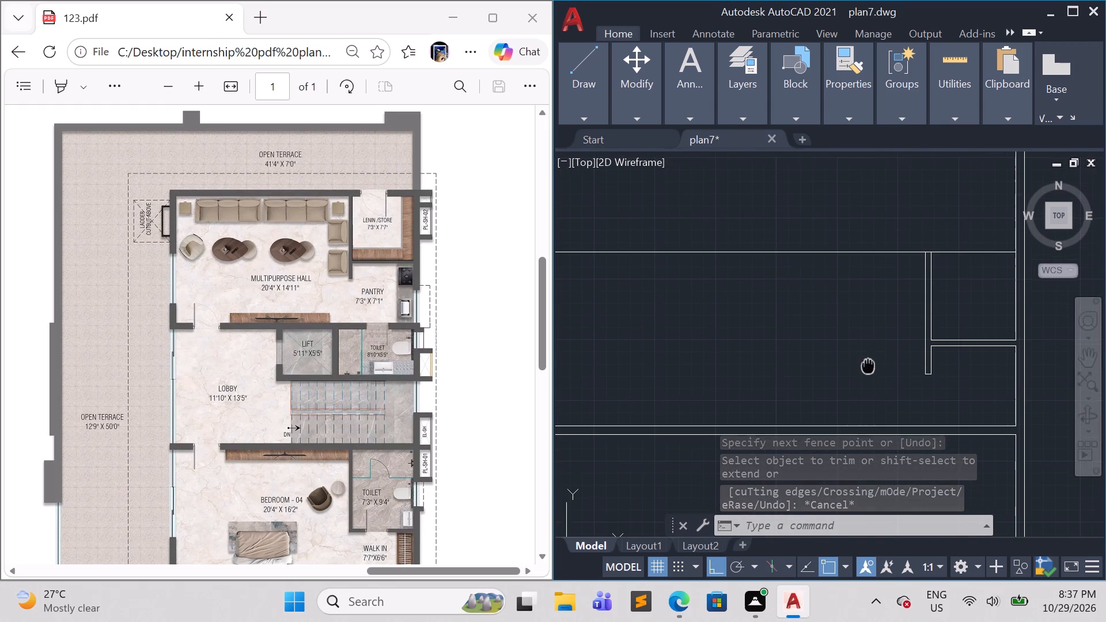
pyautogui.moveTo(868, 365); pyautogui.dragTo(868, 366, button='middle')
pyautogui.moveTo(968, 308); pyautogui.dragTo(915, 325, button='middle')
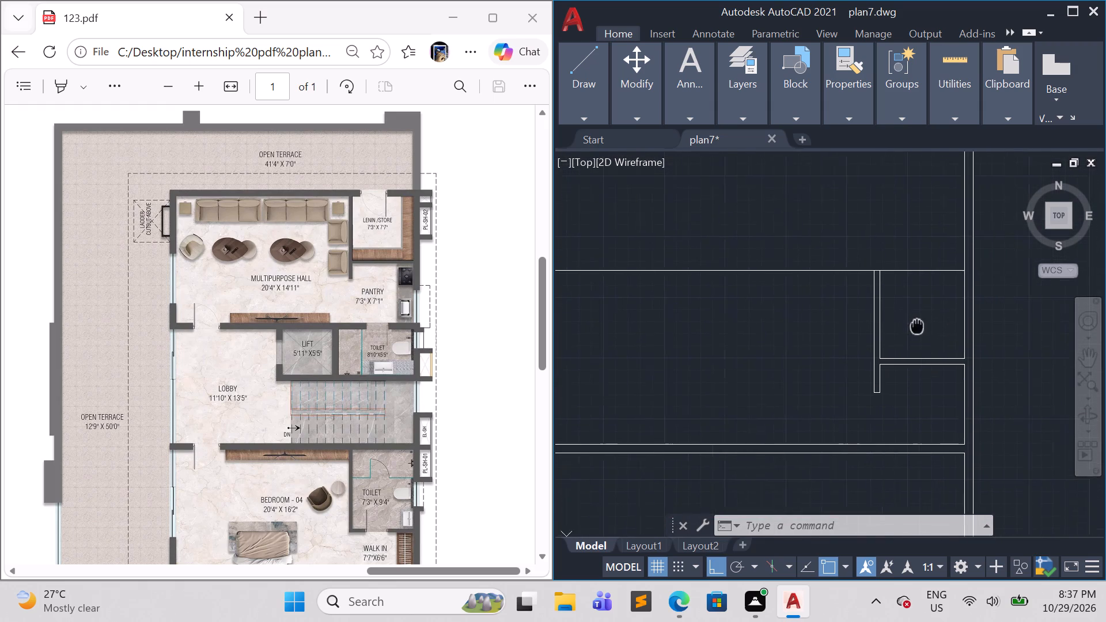
pyautogui.moveTo(915, 325); pyautogui.dragTo(893, 323, button='middle')
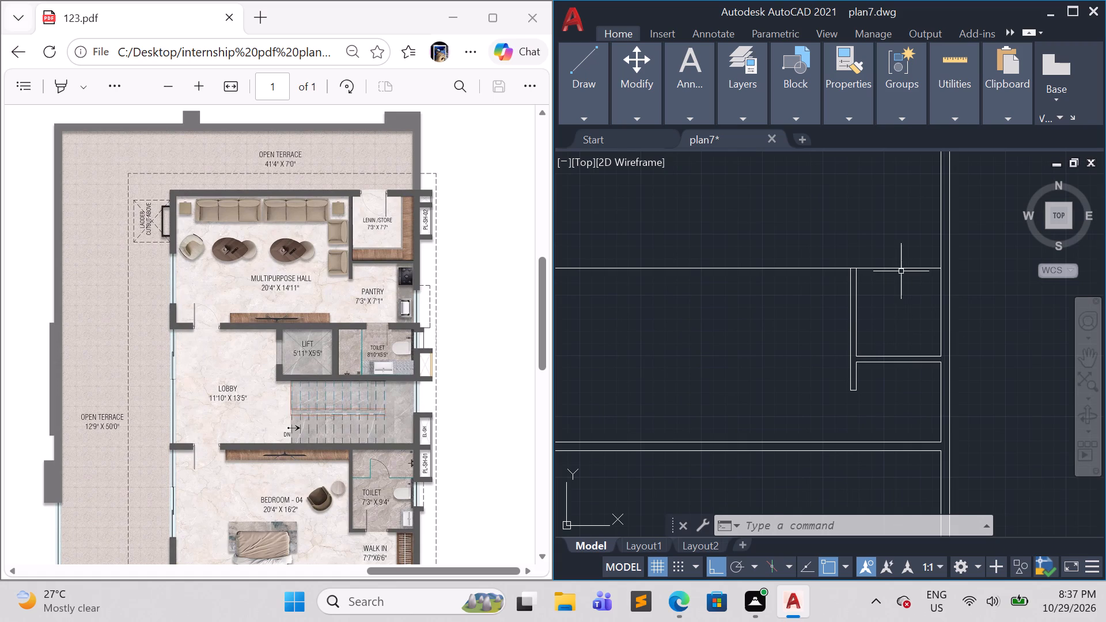
pyautogui.click(901, 269)
pyautogui.press('o')
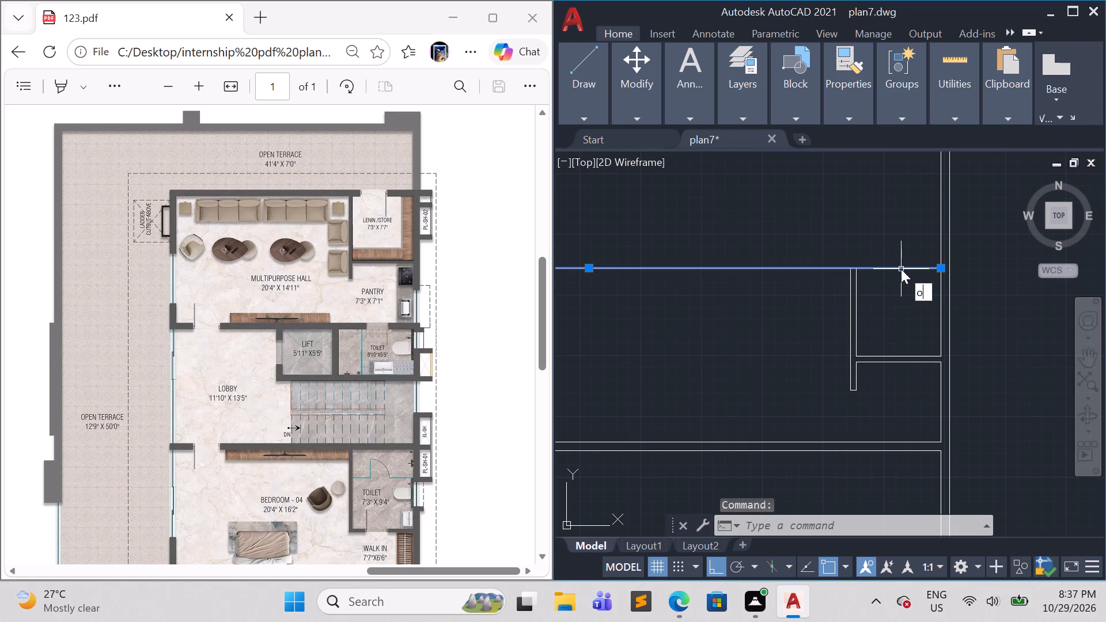
pyautogui.press('Return')
pyautogui.write('9"')
pyautogui.press('Return')
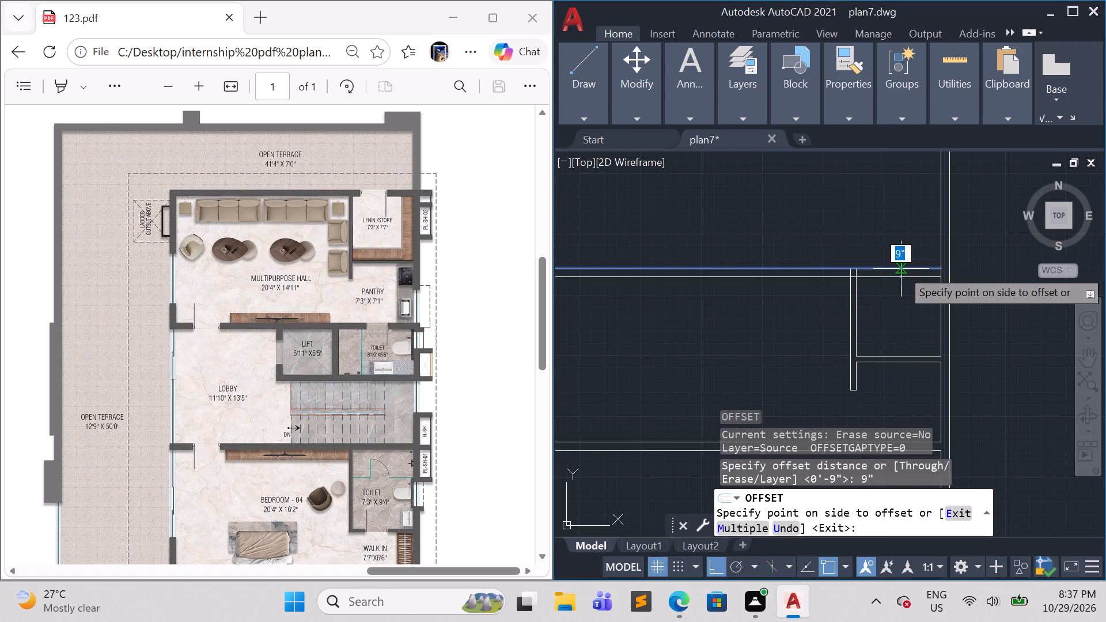
pyautogui.click(905, 173)
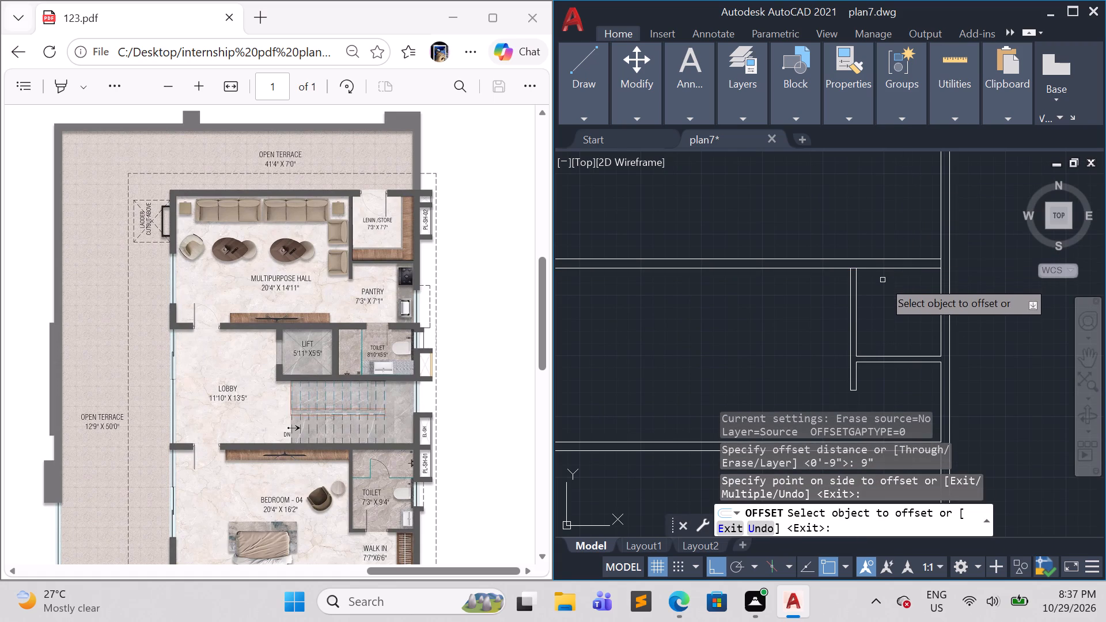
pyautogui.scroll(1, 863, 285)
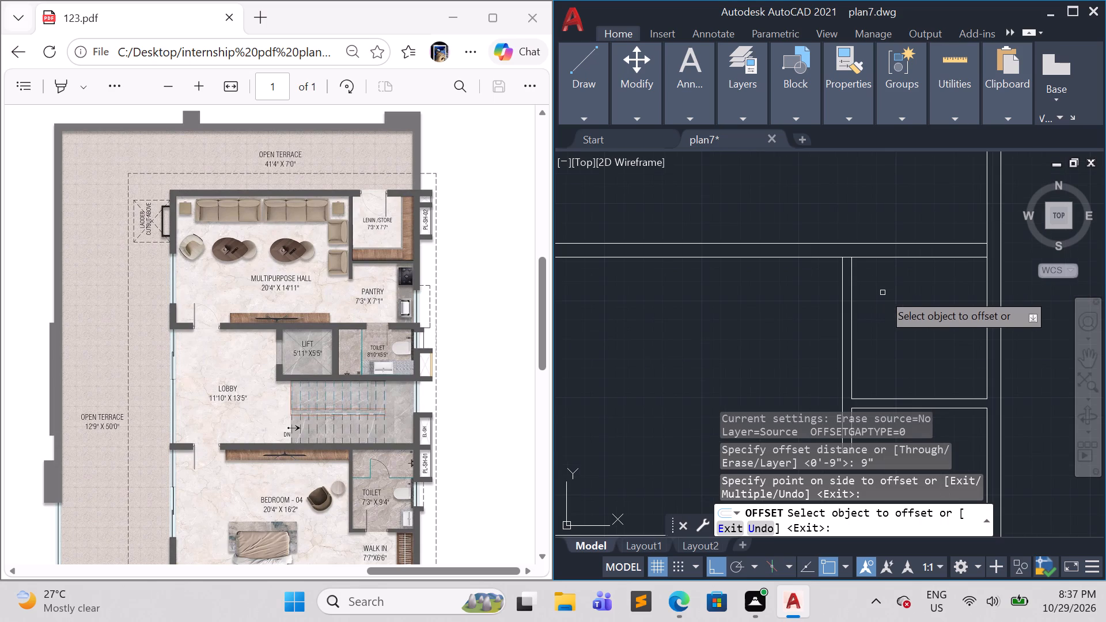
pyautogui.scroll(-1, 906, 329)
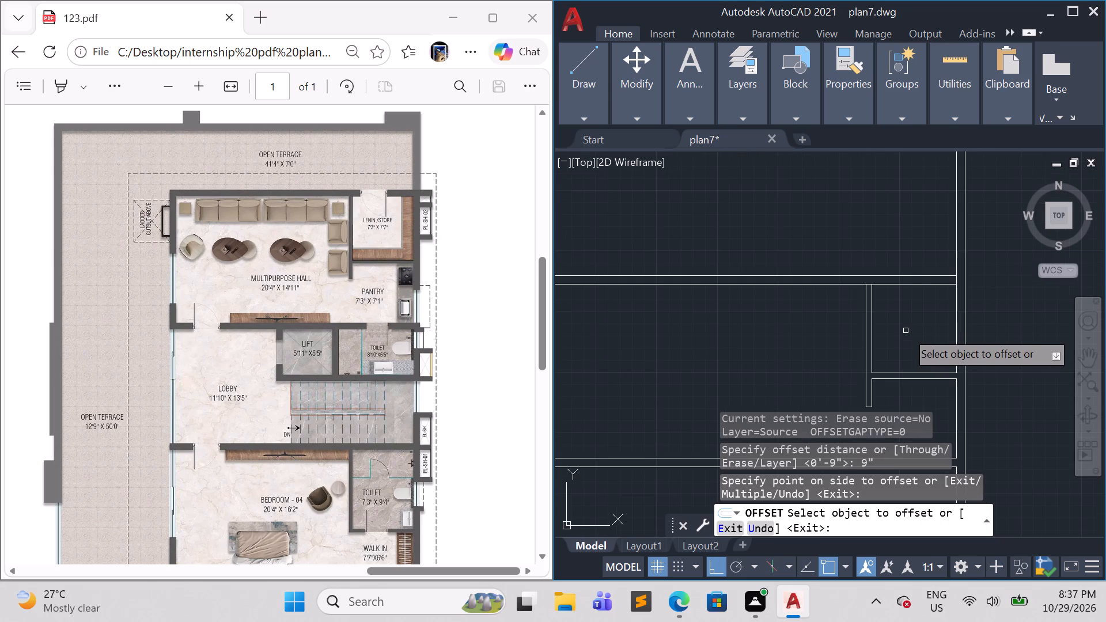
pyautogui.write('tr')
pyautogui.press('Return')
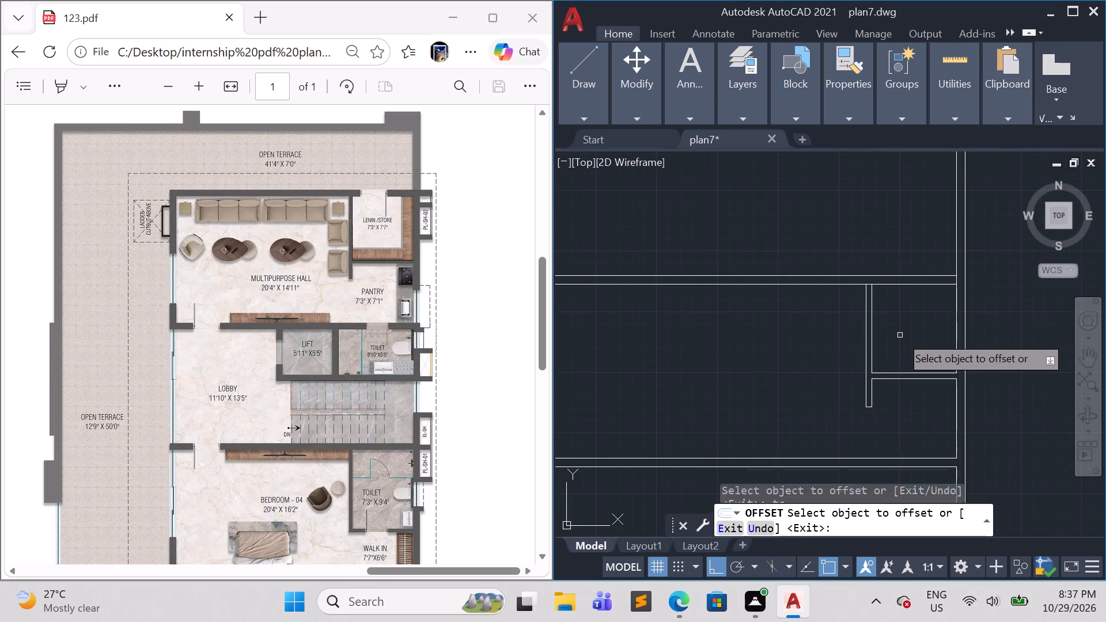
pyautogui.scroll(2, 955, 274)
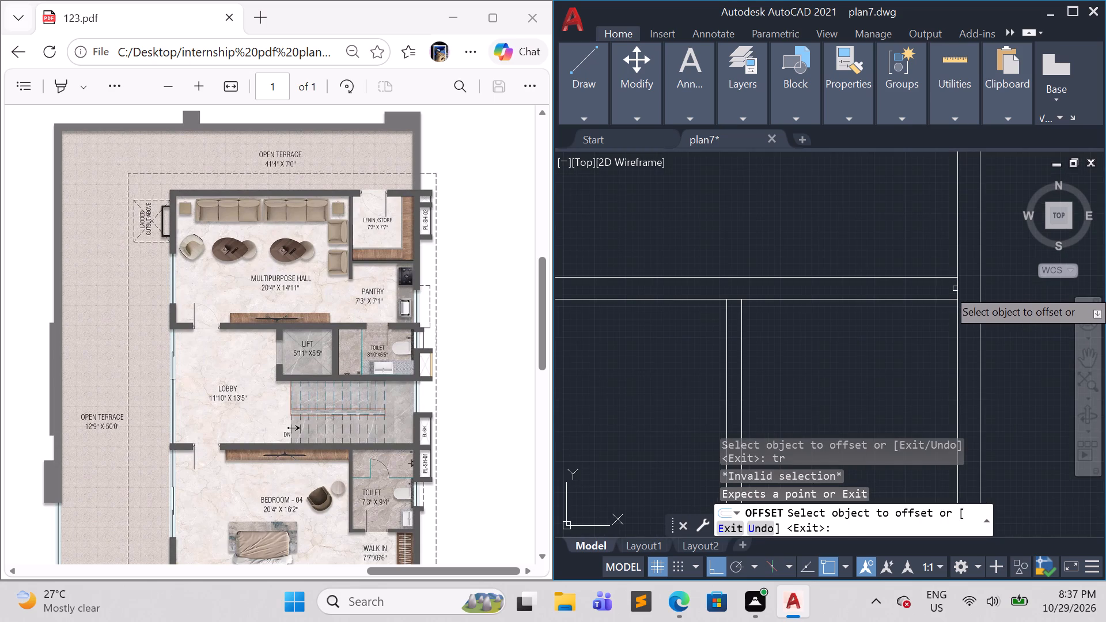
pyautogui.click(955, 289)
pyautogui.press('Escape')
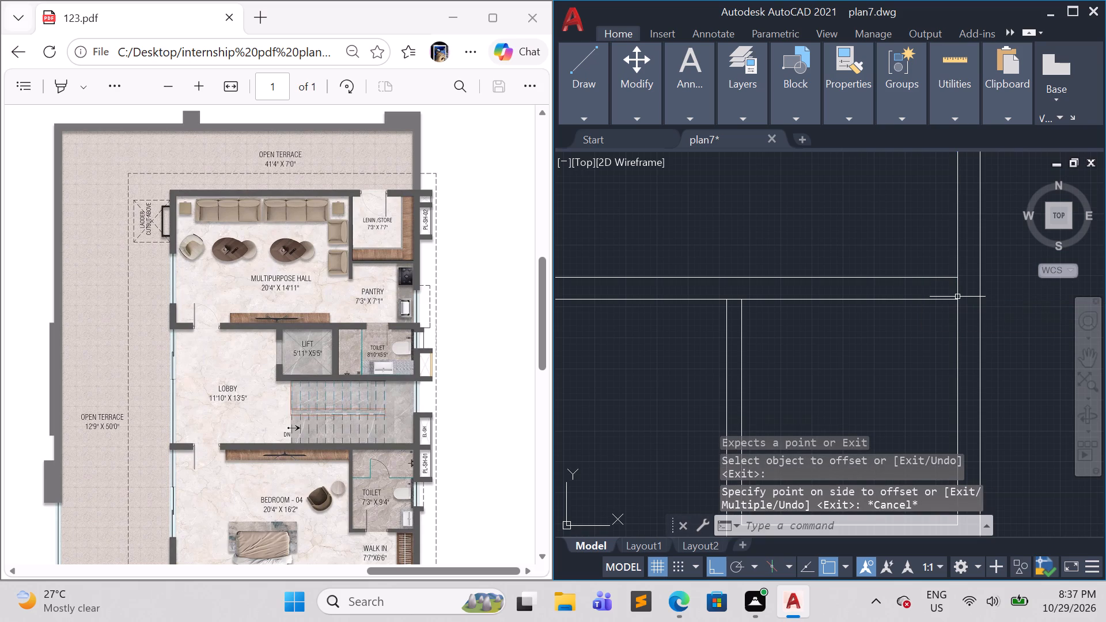
# Trim the side wall's inner line inside the top wall and the top wall's lower line between the store partition's two lines.
pyautogui.write('tr')
pyautogui.press('Return')
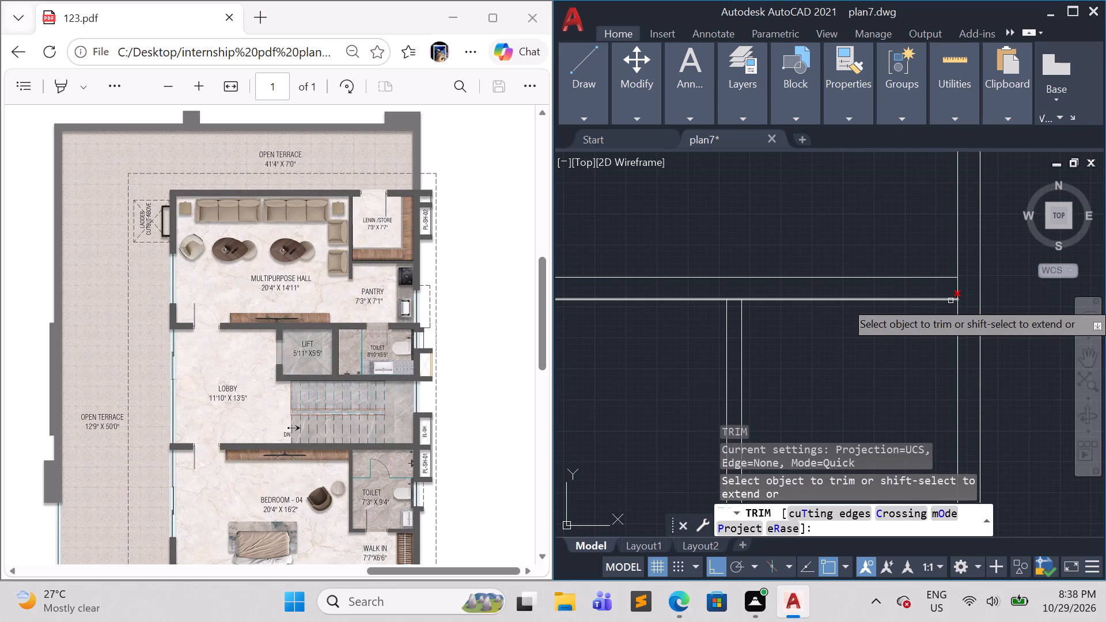
pyautogui.moveTo(948, 290); pyautogui.dragTo(972, 289)
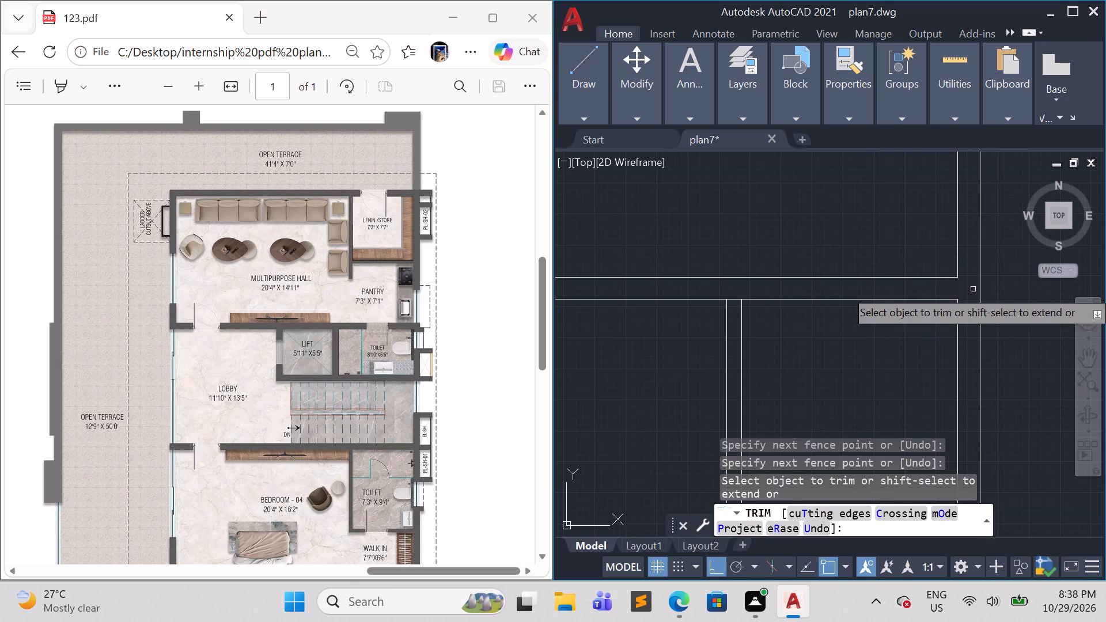
pyautogui.click(733, 297)
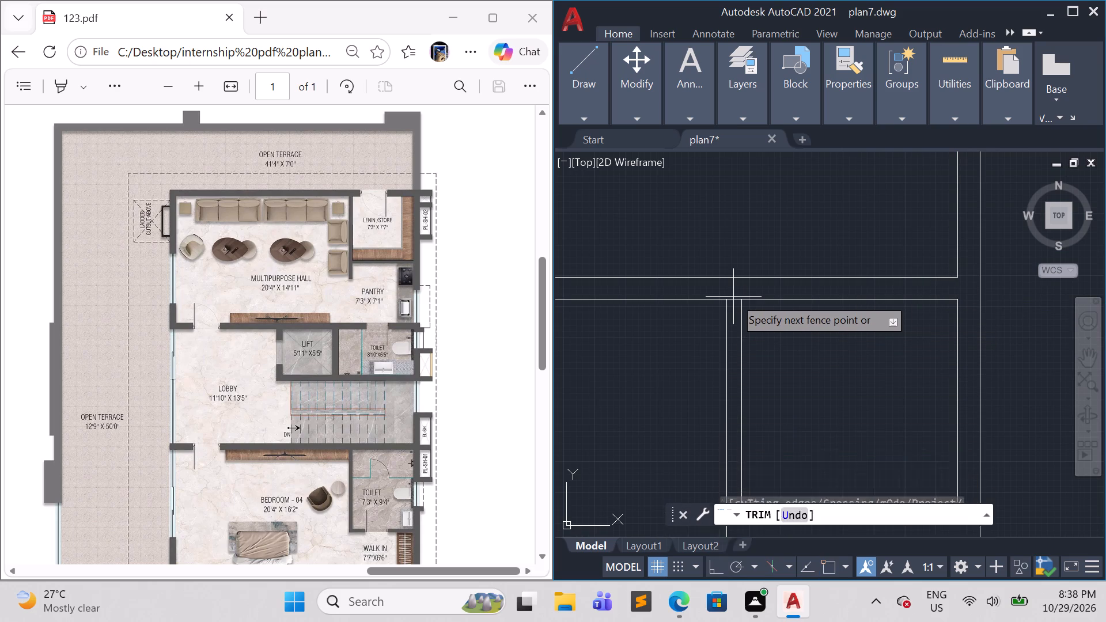
pyautogui.click(733, 305)
pyautogui.press('Escape')
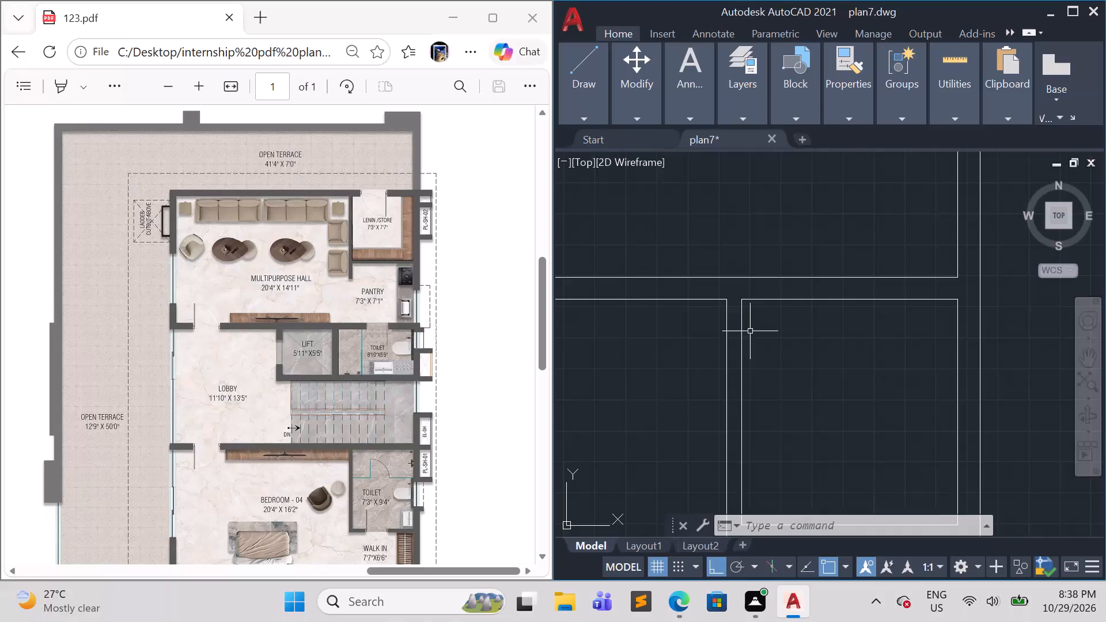
pyautogui.press('Escape')
pyautogui.scroll(-1, 840, 352)
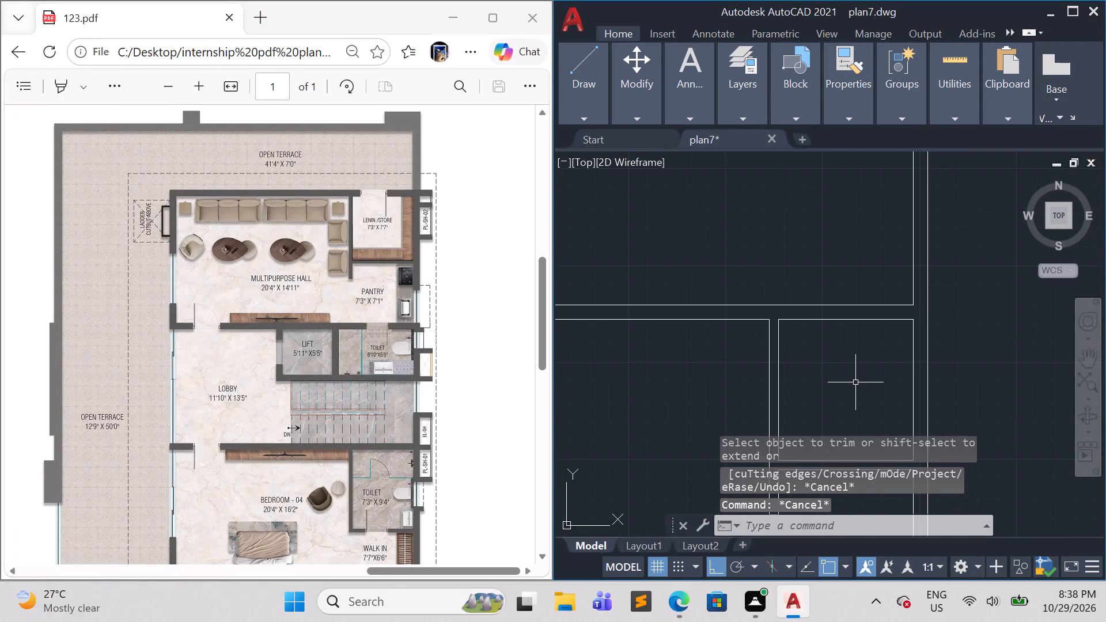
# Draw a wall projection about 2'-6" long and 9" deep from the top wall's corner out past the side wall, closing back on its outer line.
pyautogui.scroll(1, 898, 338)
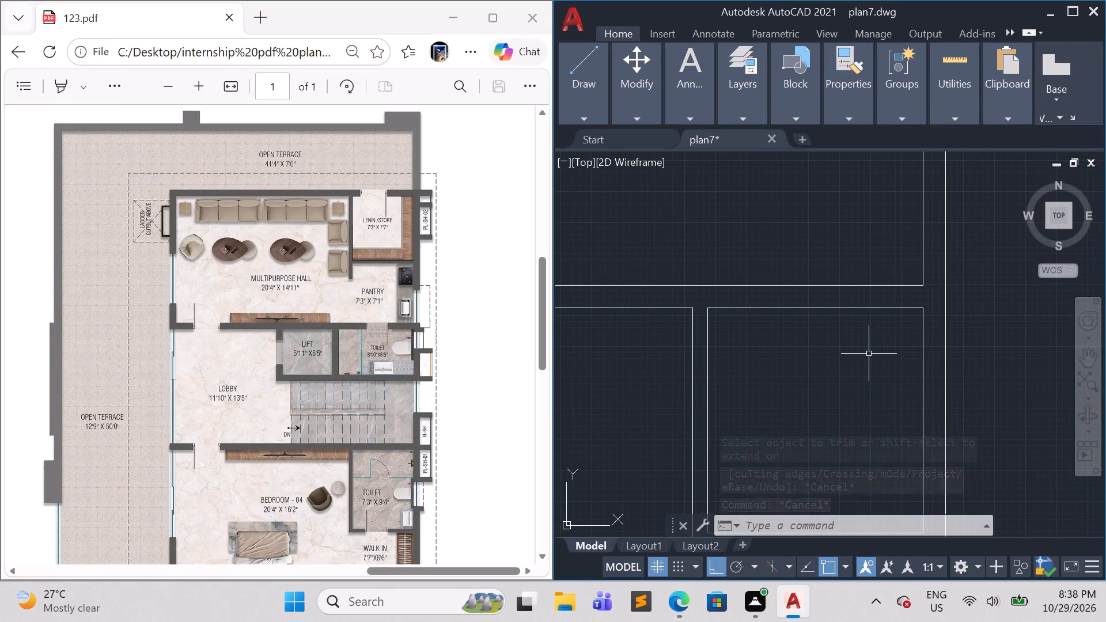
pyautogui.press('l')
pyautogui.press('Return')
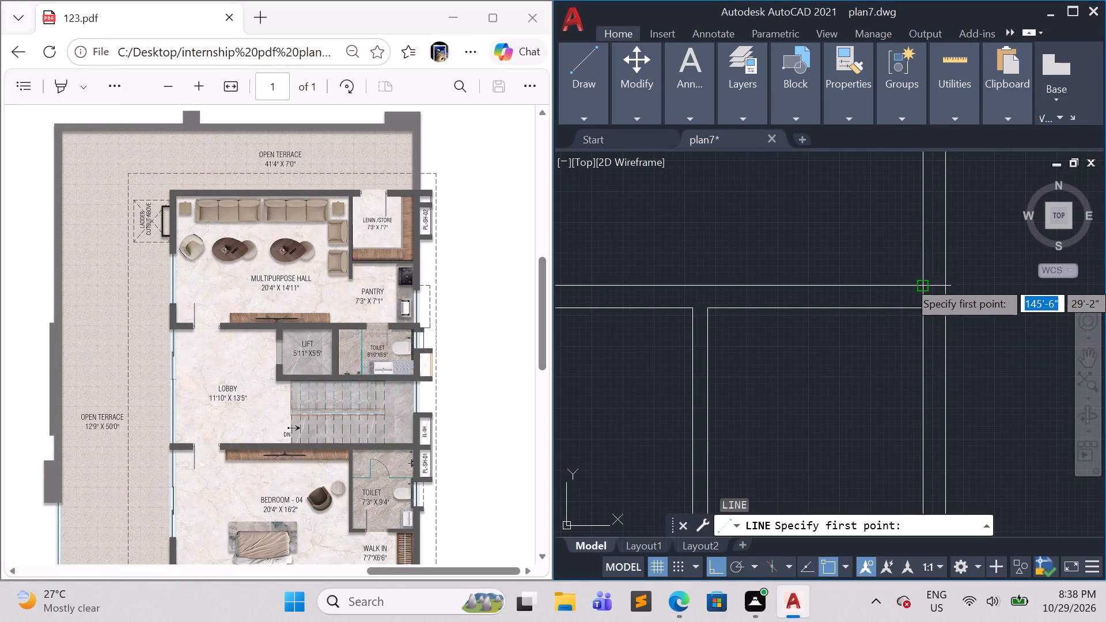
pyautogui.click(924, 285)
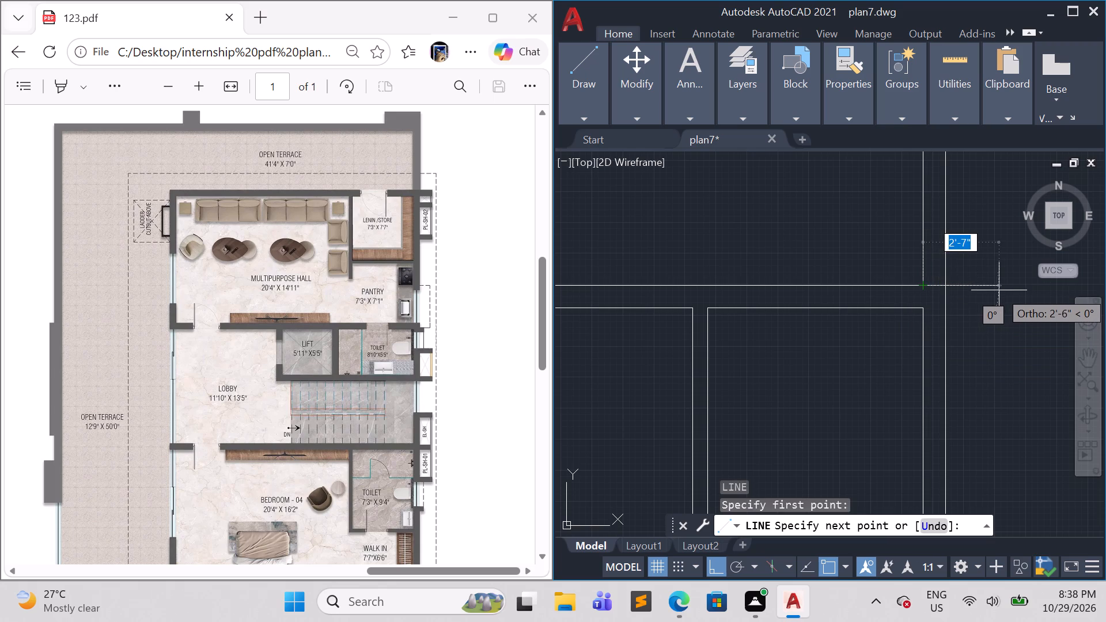
pyautogui.click(999, 289)
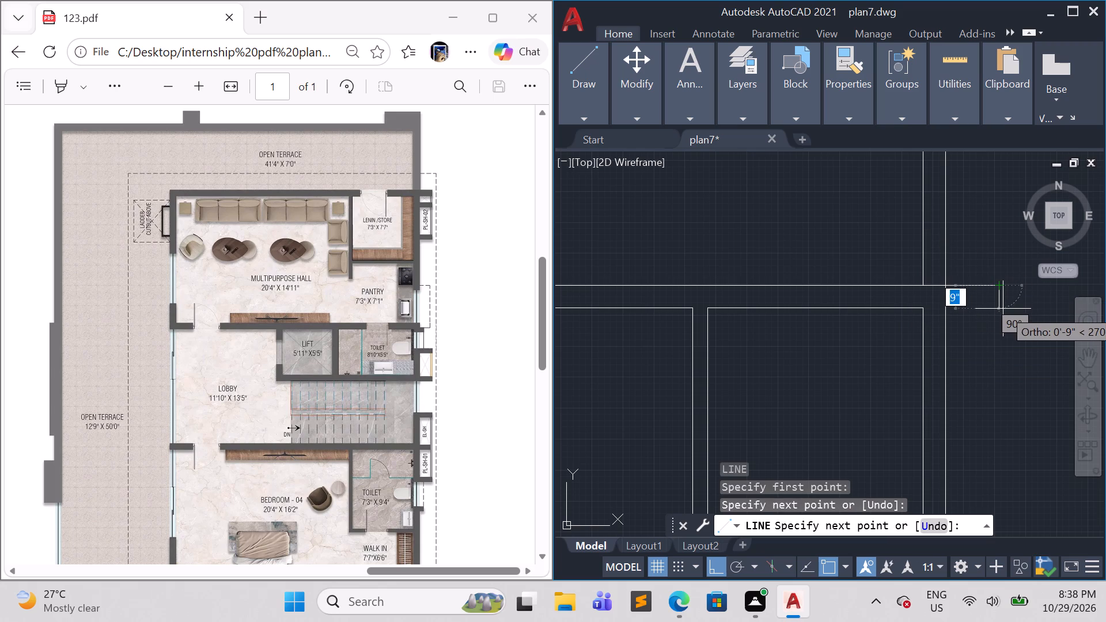
pyautogui.click(1003, 309)
pyautogui.click(947, 309)
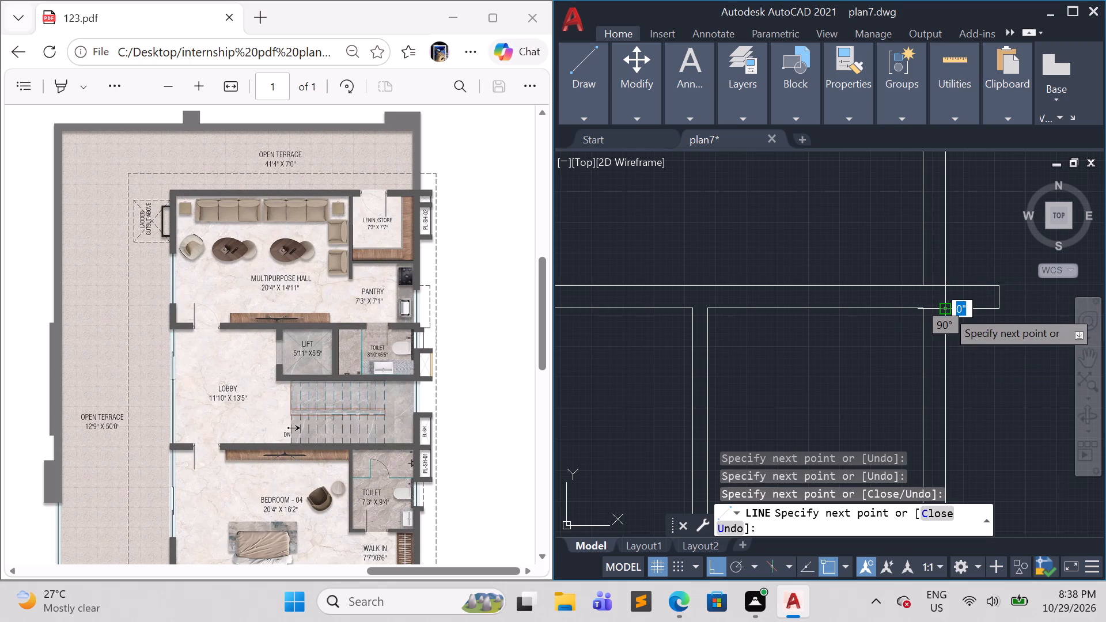
pyautogui.press('Escape')
pyautogui.press('Escape')
pyautogui.scroll(1, 953, 311)
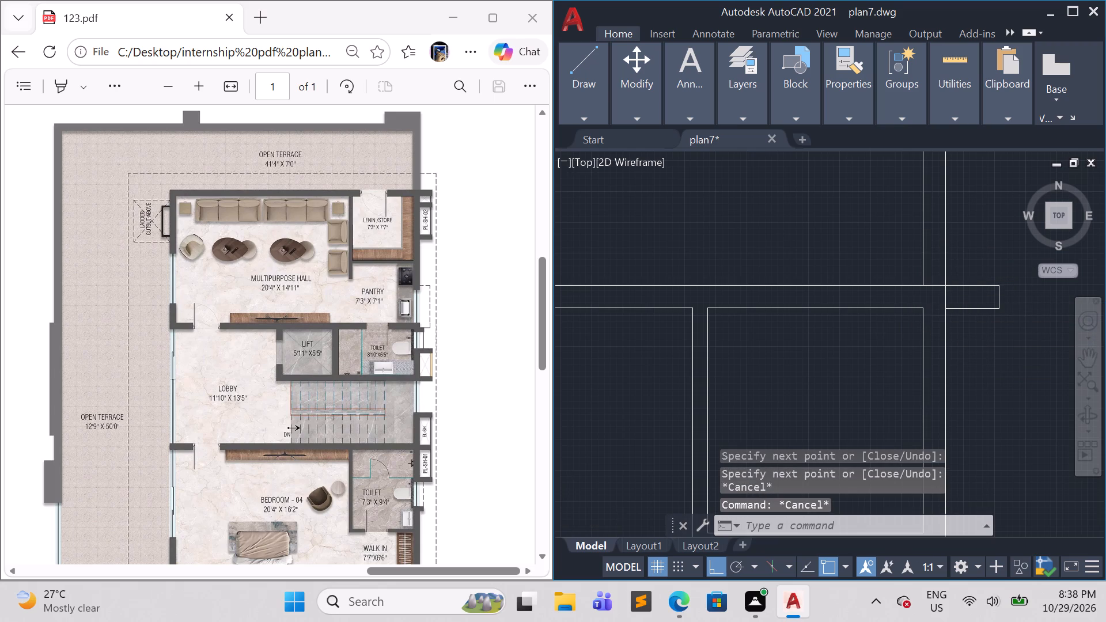
# Trim the side wall's outer line inside the top wall and both side wall lines above the top wall.
pyautogui.write('tr')
pyautogui.press('Return')
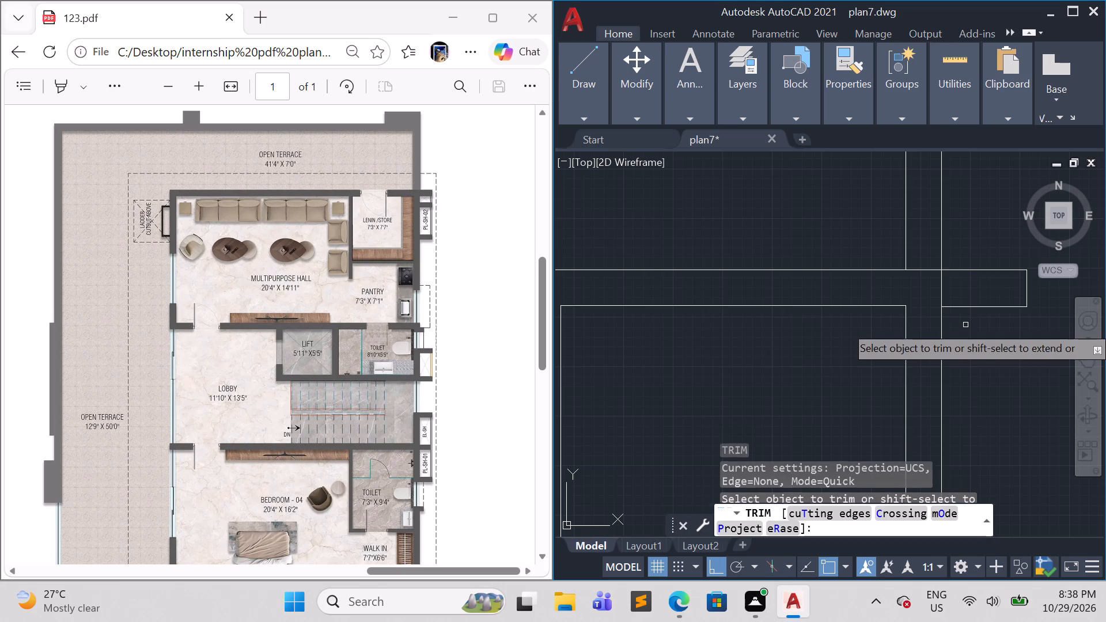
pyautogui.moveTo(932, 294); pyautogui.dragTo(961, 291)
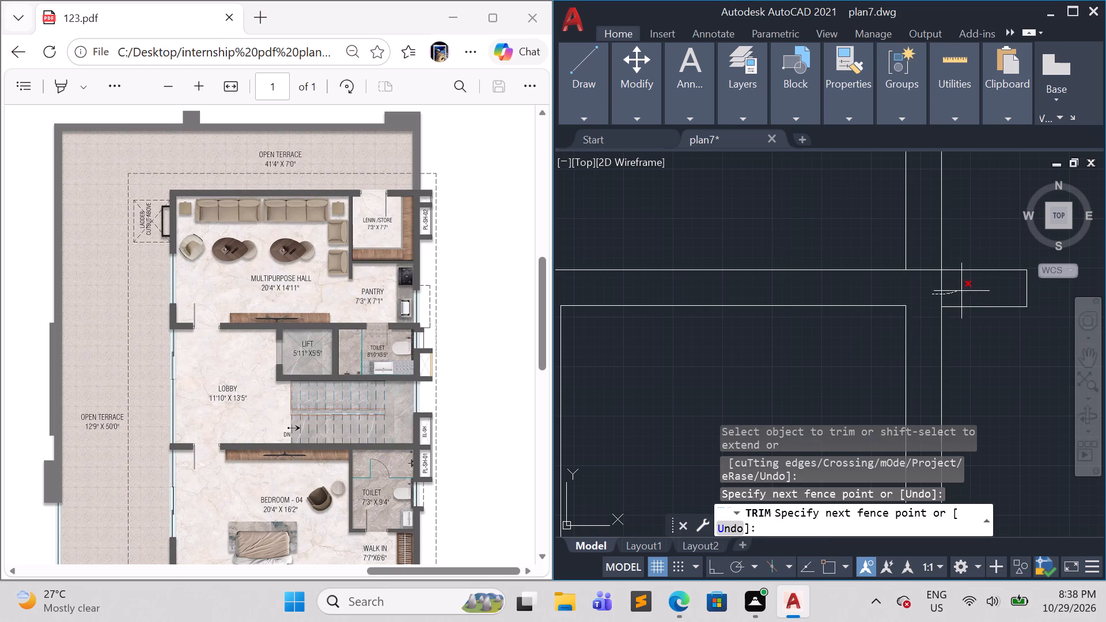
pyautogui.moveTo(961, 291); pyautogui.dragTo(962, 290)
pyautogui.moveTo(950, 221); pyautogui.dragTo(886, 218)
pyautogui.scroll(-5, 915, 246)
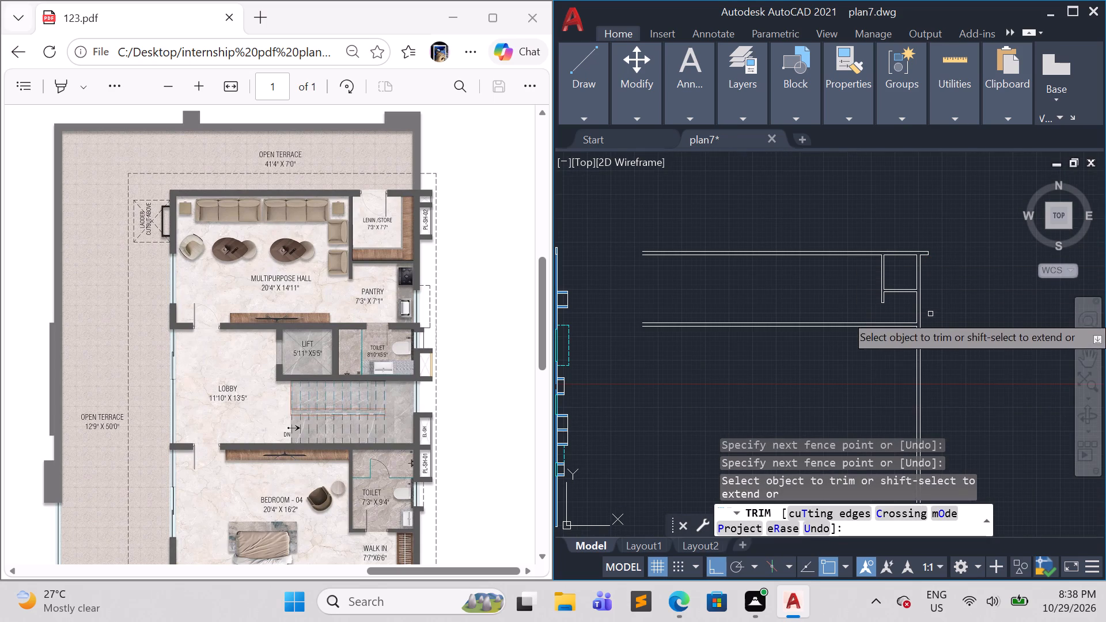
pyautogui.scroll(2, 890, 372)
pyautogui.scroll(-2, 890, 371)
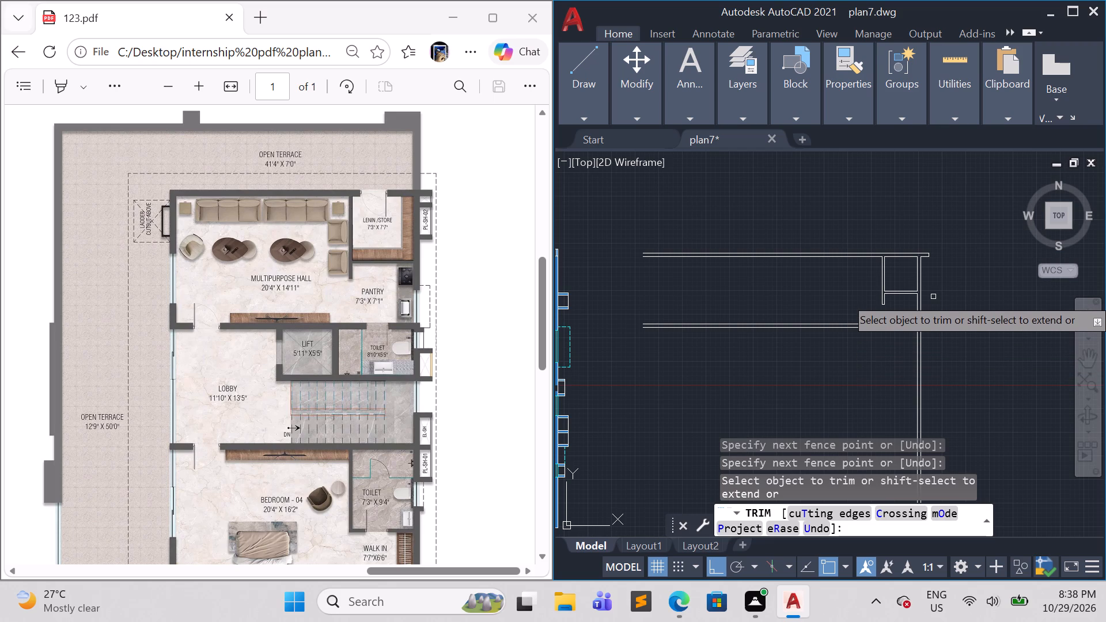
pyautogui.scroll(1, 933, 302)
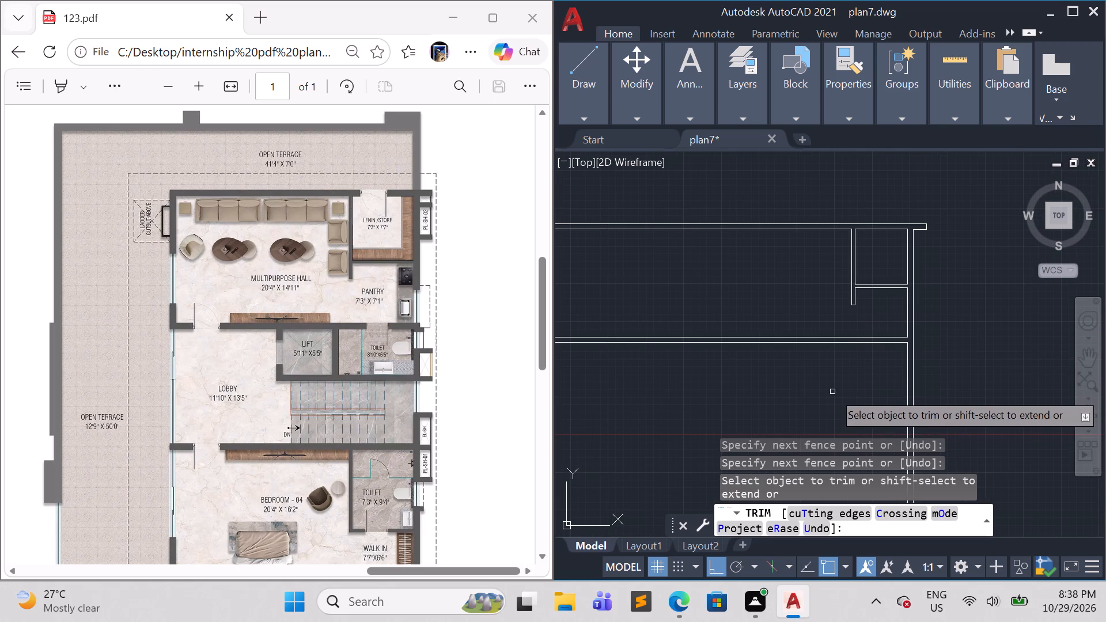
pyautogui.scroll(1, 828, 393)
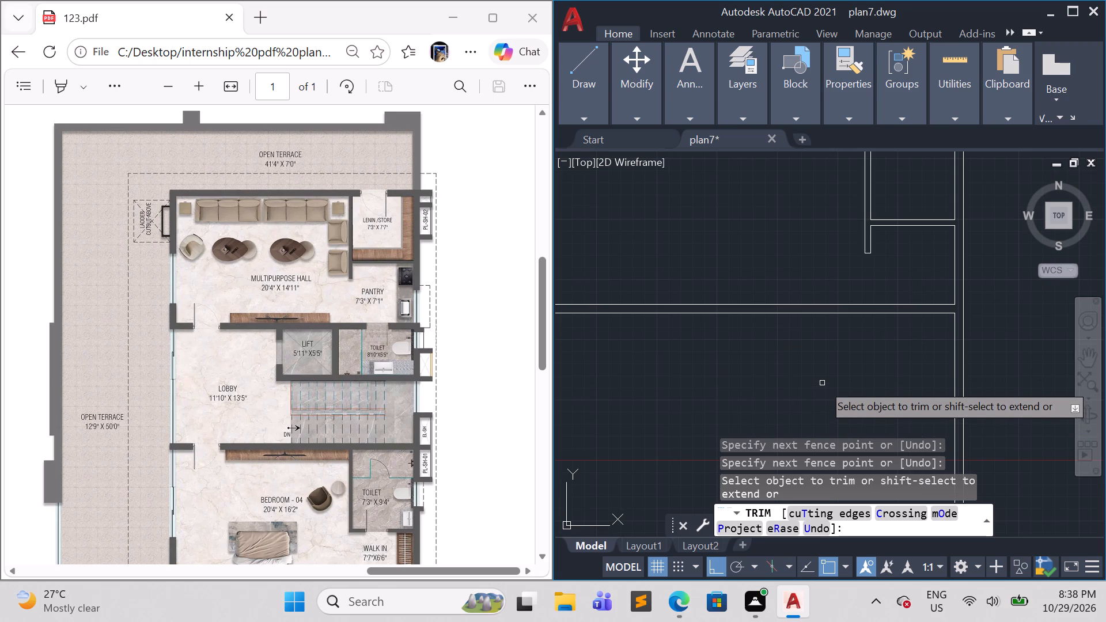
pyautogui.scroll(-1, 860, 386)
pyautogui.moveTo(819, 380); pyautogui.dragTo(911, 399, button='middle')
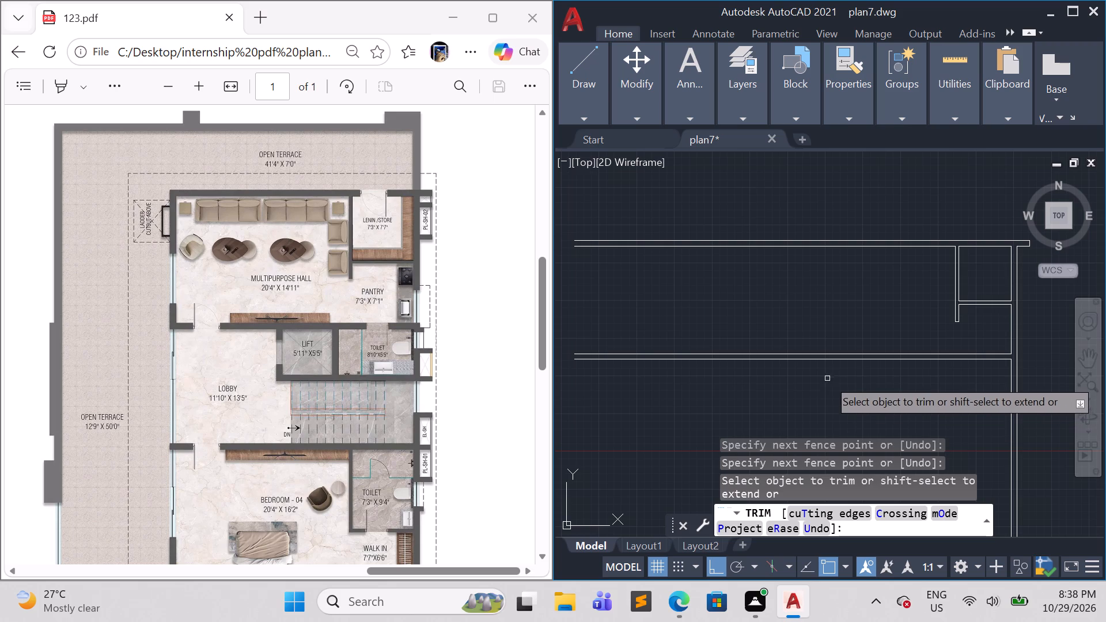
pyautogui.press('Escape')
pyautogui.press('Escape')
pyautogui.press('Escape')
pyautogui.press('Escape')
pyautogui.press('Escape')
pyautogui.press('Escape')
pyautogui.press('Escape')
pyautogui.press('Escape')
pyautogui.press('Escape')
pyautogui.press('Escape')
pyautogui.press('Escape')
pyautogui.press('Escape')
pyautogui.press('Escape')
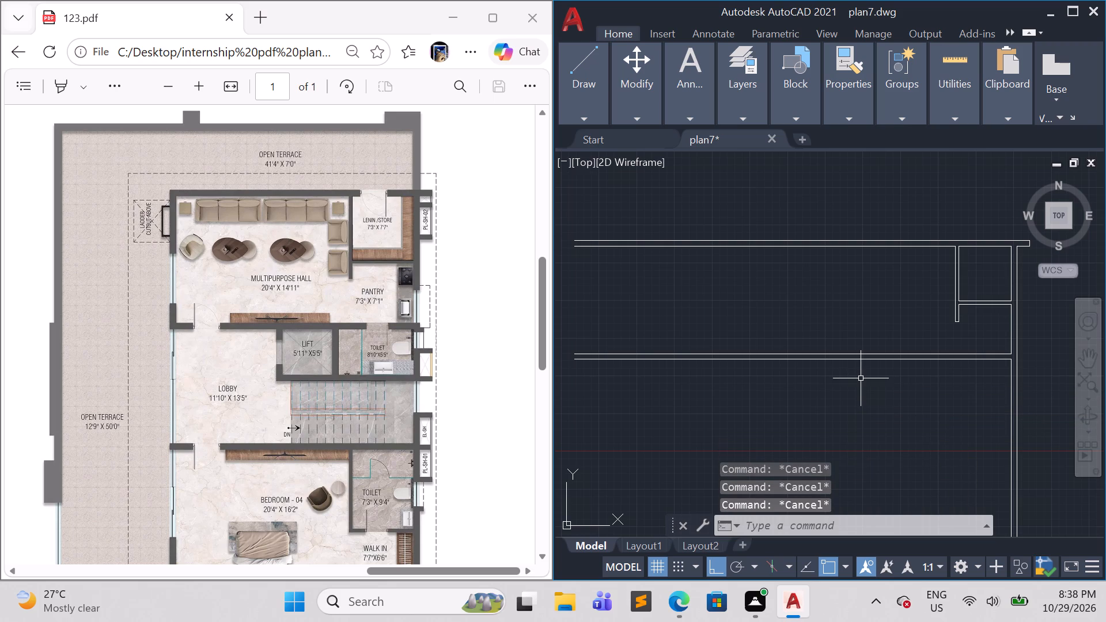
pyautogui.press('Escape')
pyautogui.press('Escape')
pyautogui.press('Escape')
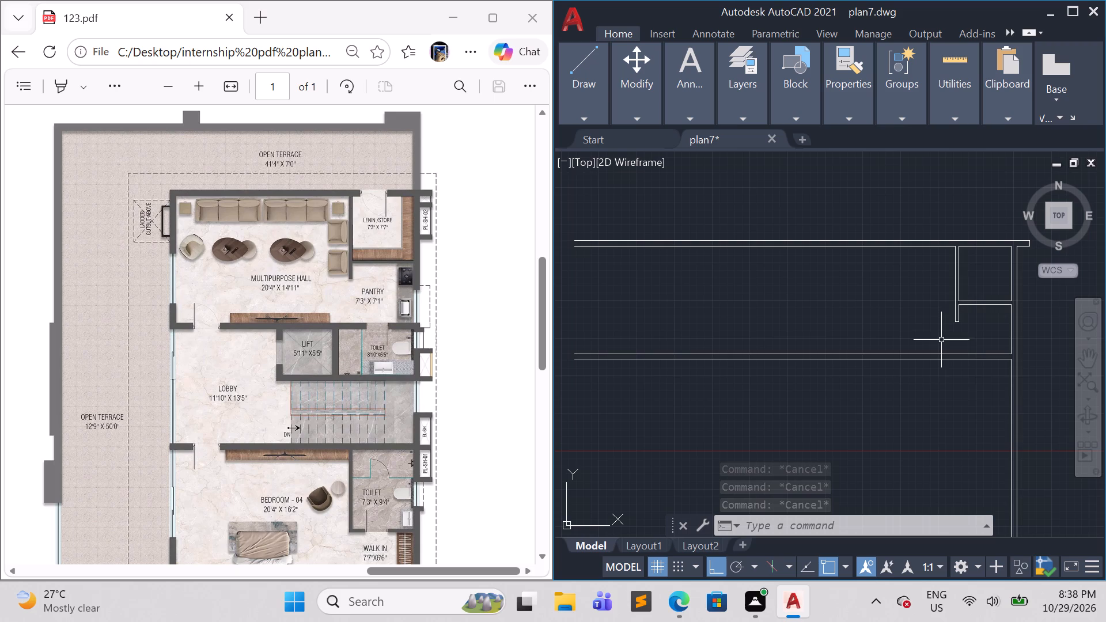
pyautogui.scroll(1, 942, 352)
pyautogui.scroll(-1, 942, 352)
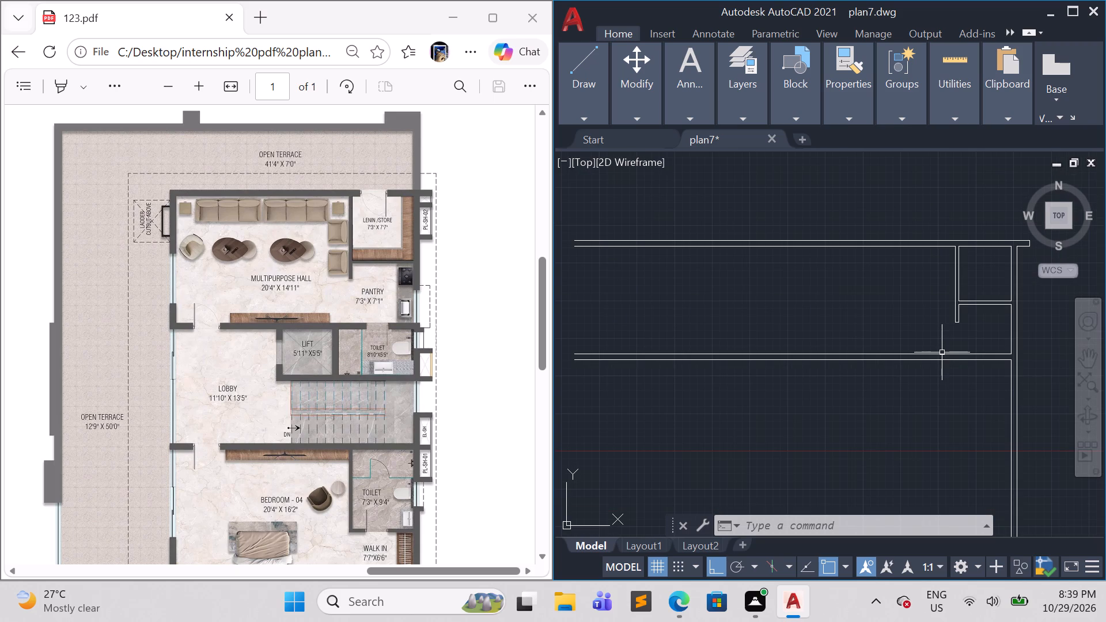
# Draw a line 20'4" leftward along the hall's top wall from the store partition, continuing down to the bottom wall's outer line.
pyautogui.press('l')
pyautogui.press('Return')
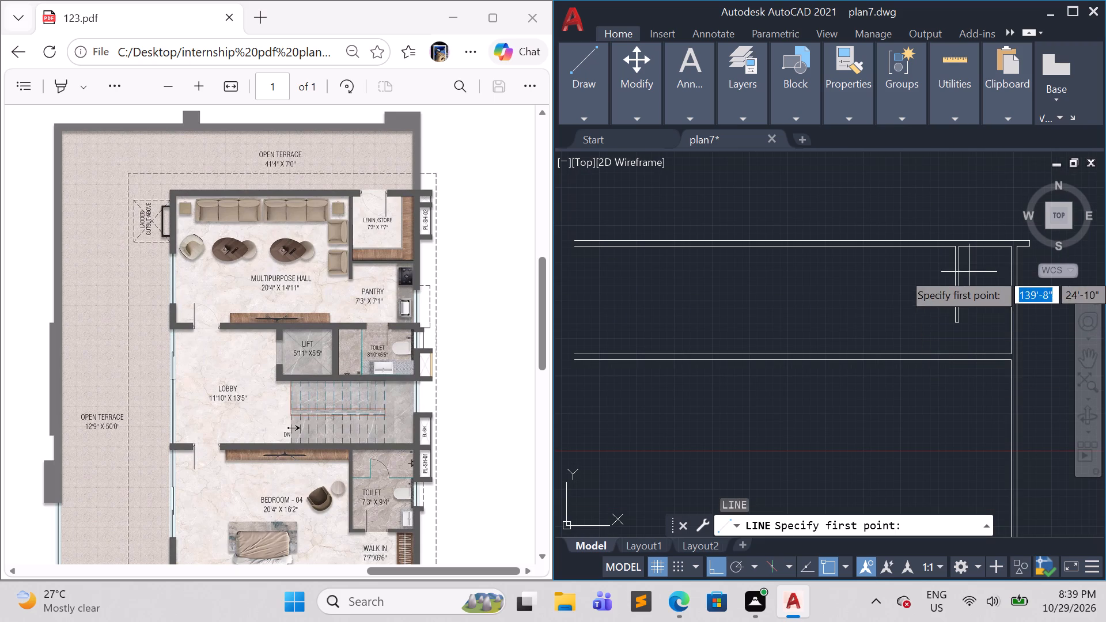
pyautogui.click(955, 250)
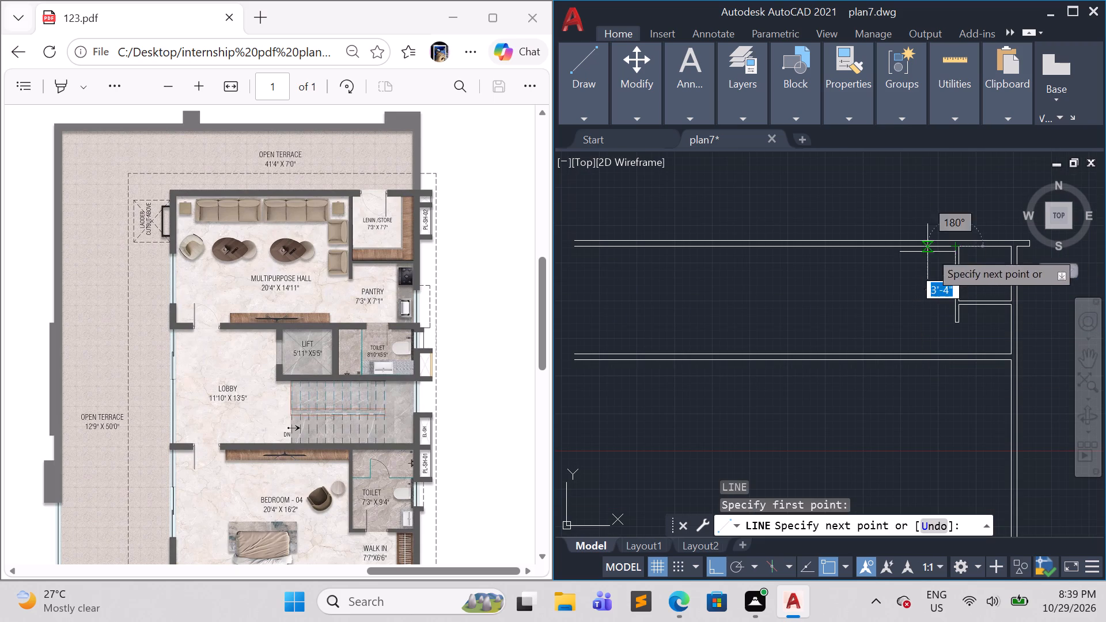
pyautogui.write('20\'4"')
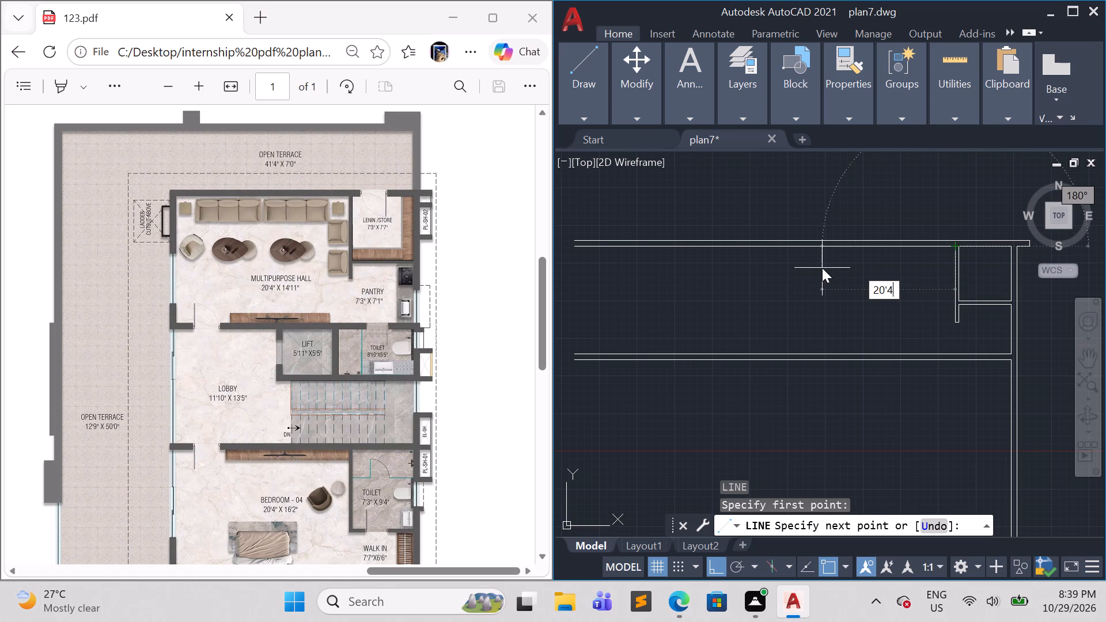
pyautogui.press('Return')
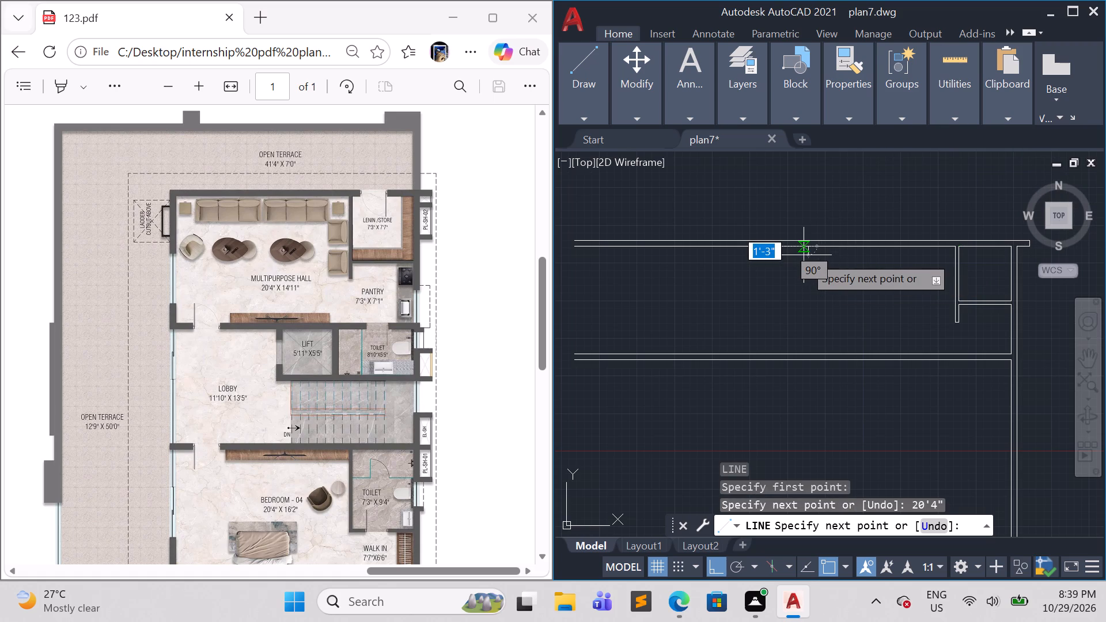
pyautogui.click(806, 247)
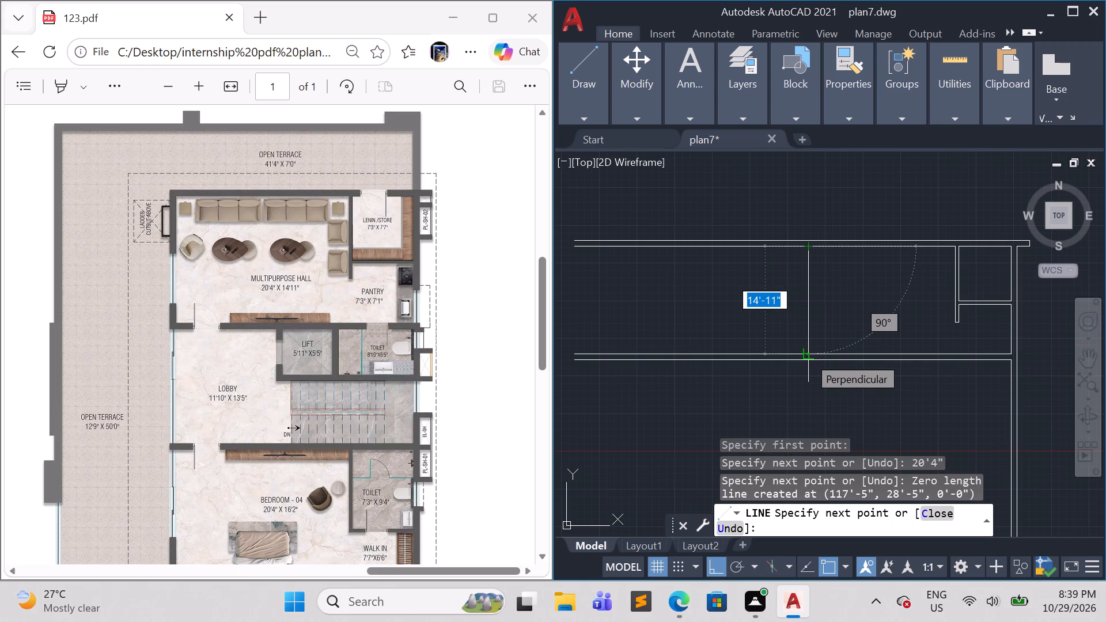
pyautogui.click(805, 362)
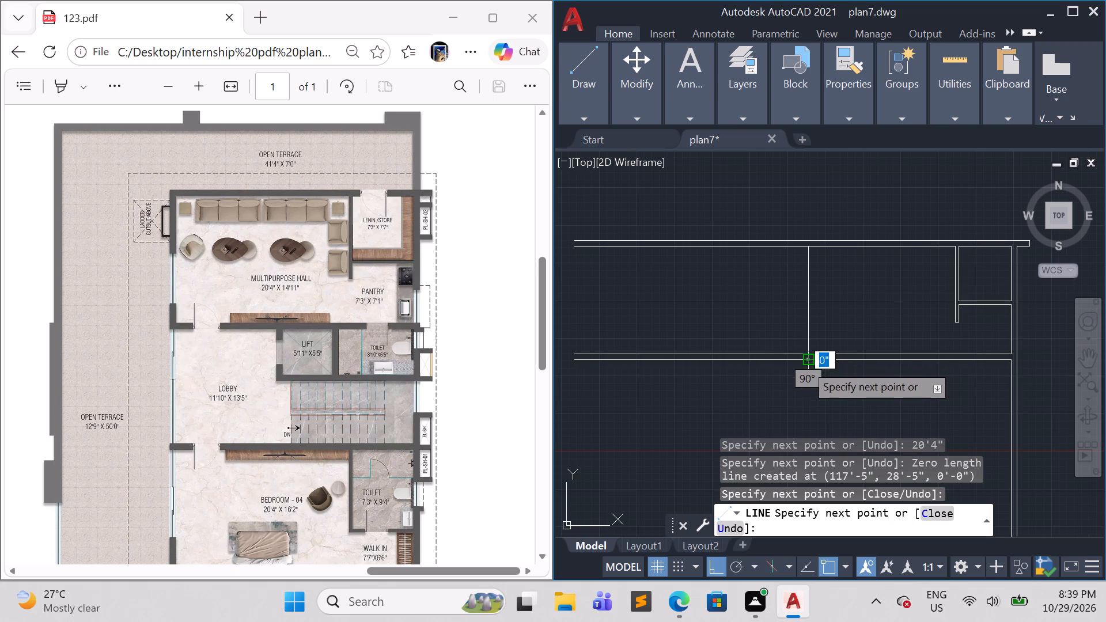
pyautogui.press('Escape')
# Offset the hall's new left-hand vertical line 9" to both sides.
pyautogui.click(806, 323)
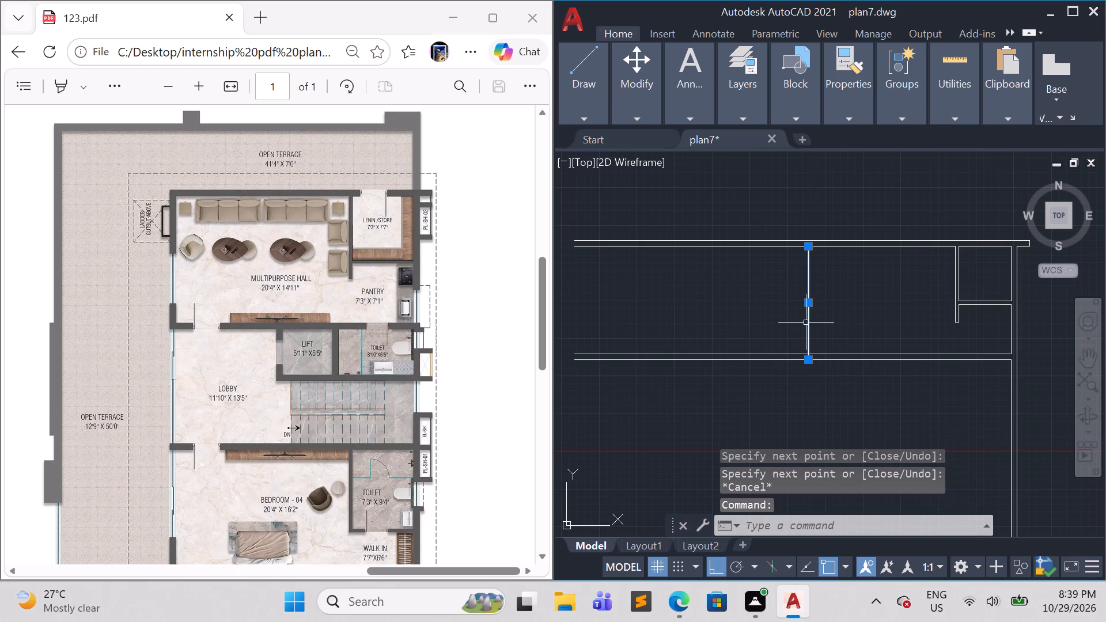
pyautogui.press('o')
pyautogui.press('Return')
pyautogui.write('9"')
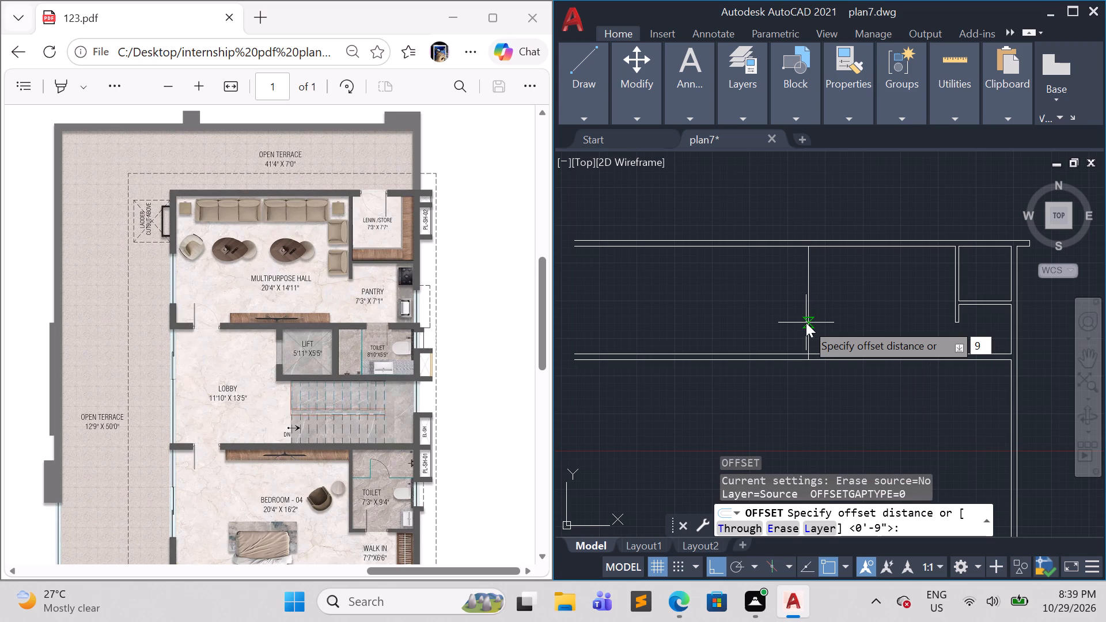
pyautogui.press('Return')
pyautogui.click(806, 321)
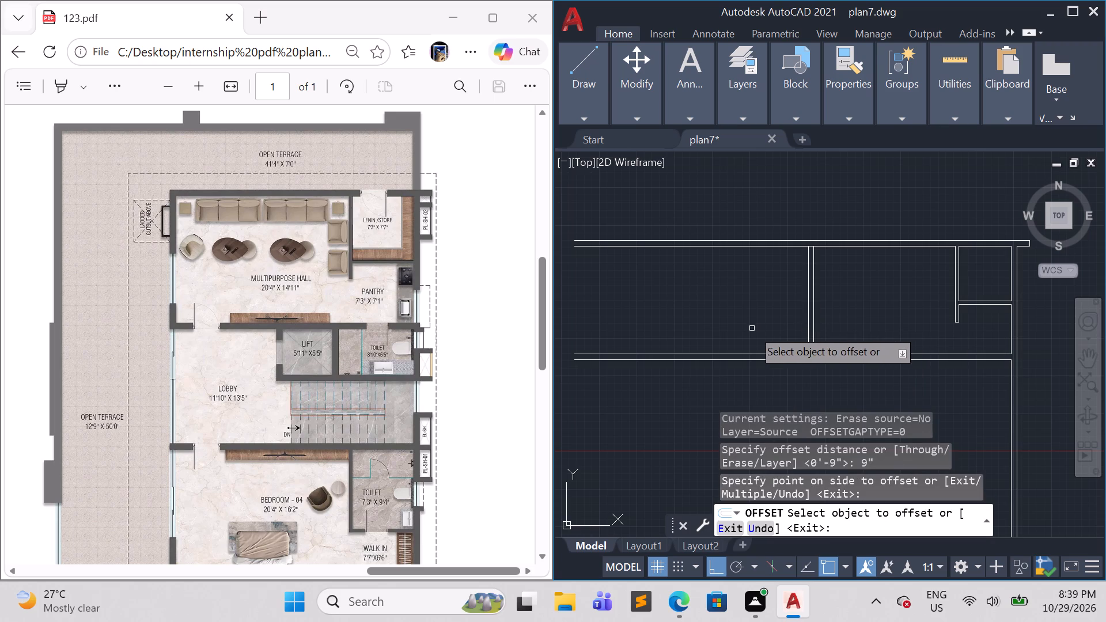
pyautogui.click(807, 306)
pyautogui.click(789, 312)
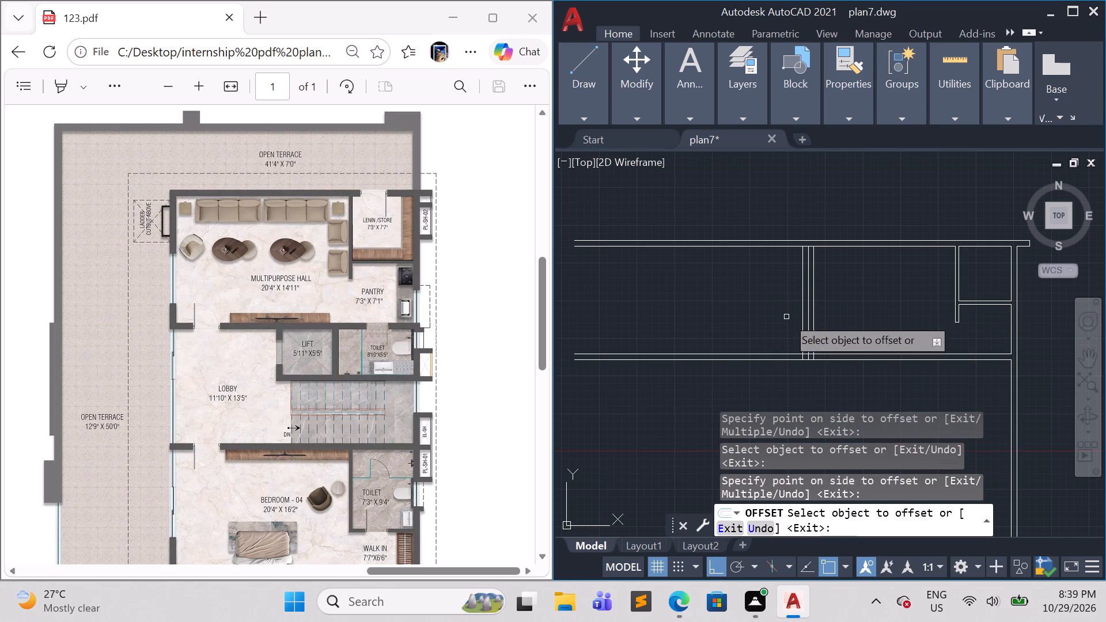
pyautogui.press('Escape')
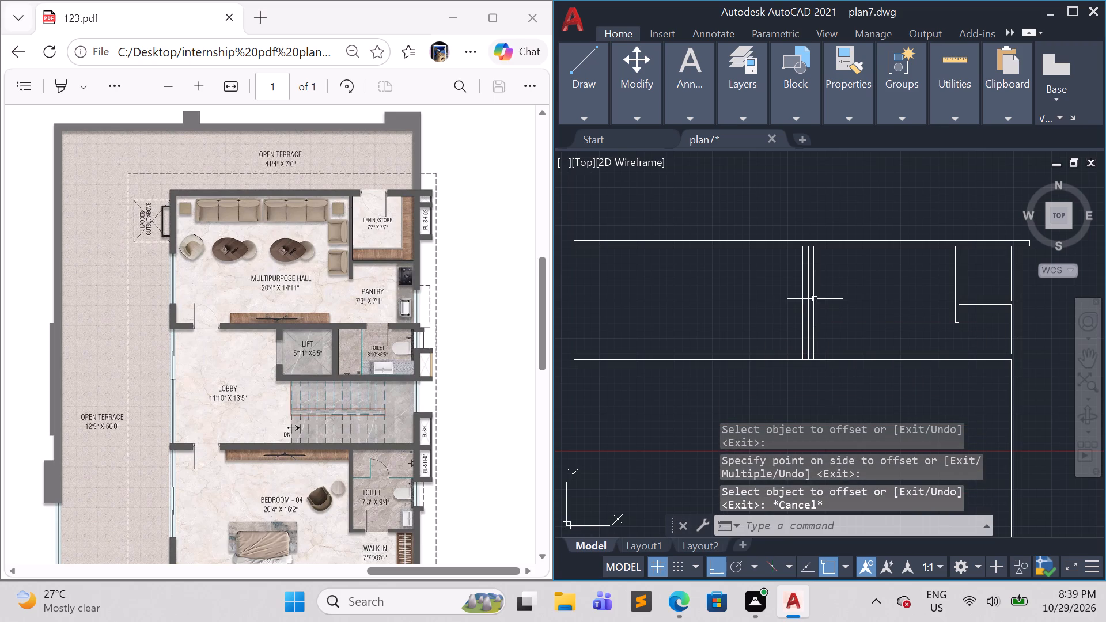
# Erase the offset copy on the hall's inner side of the new left wall.
pyautogui.click(815, 299)
pyautogui.press('e')
pyautogui.press('Return')
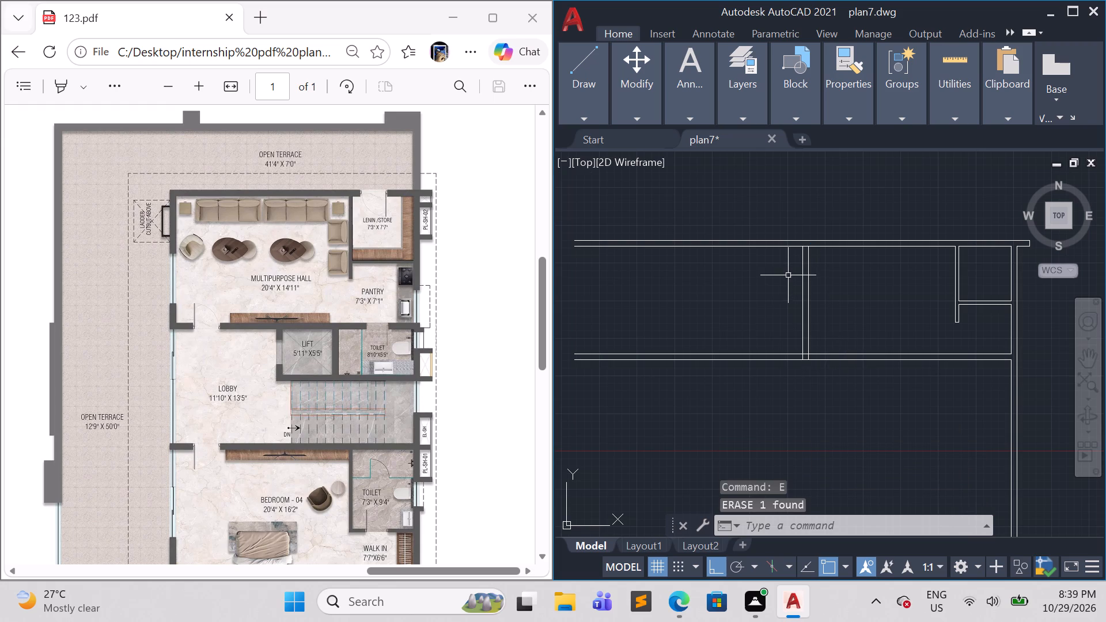
# Trim the multipurpose hall's top and bottom wall lines where they run past the outer line of its new left wall.
pyautogui.scroll(1, 788, 274)
pyautogui.write('tr')
pyautogui.press('Return')
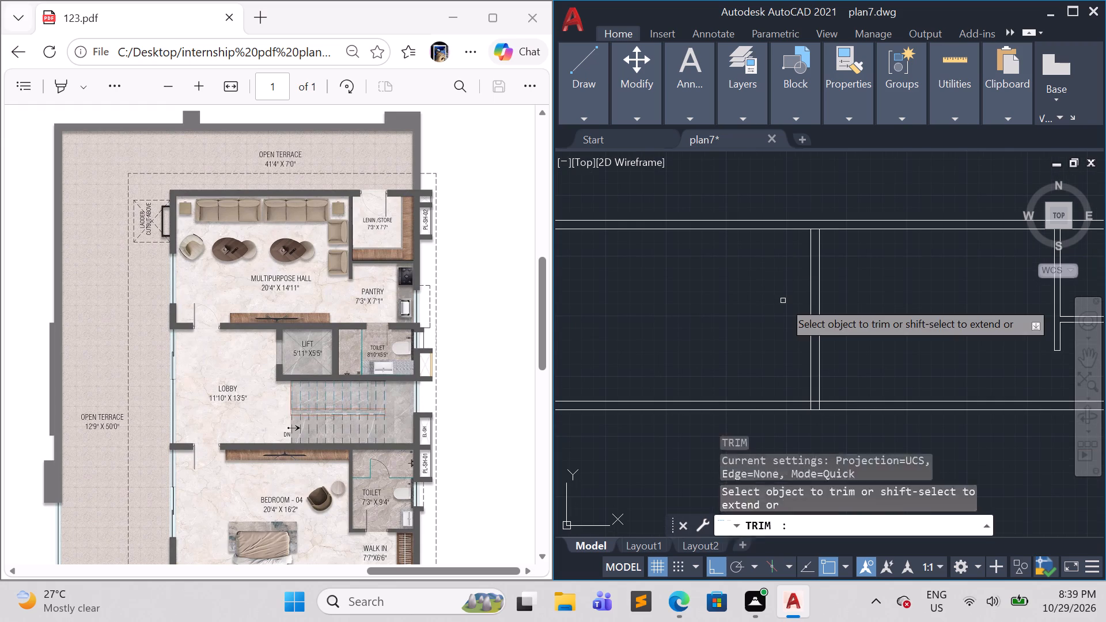
pyautogui.keyDown('shift'); pyautogui.click(809, 246); pyautogui.keyUp('shift')
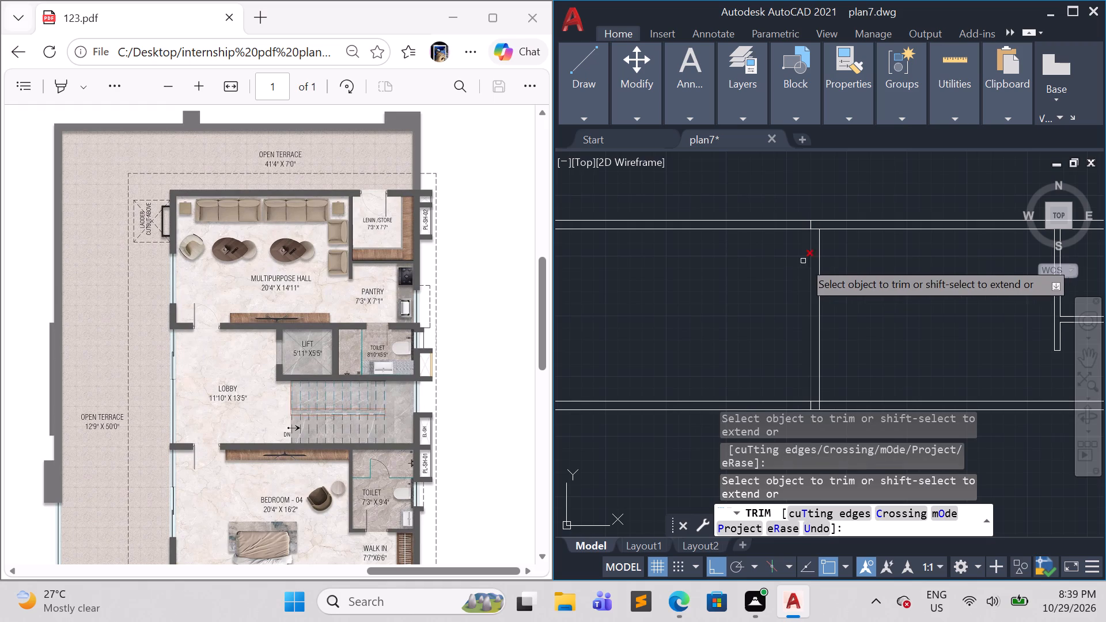
pyautogui.moveTo(780, 267); pyautogui.dragTo(760, 194)
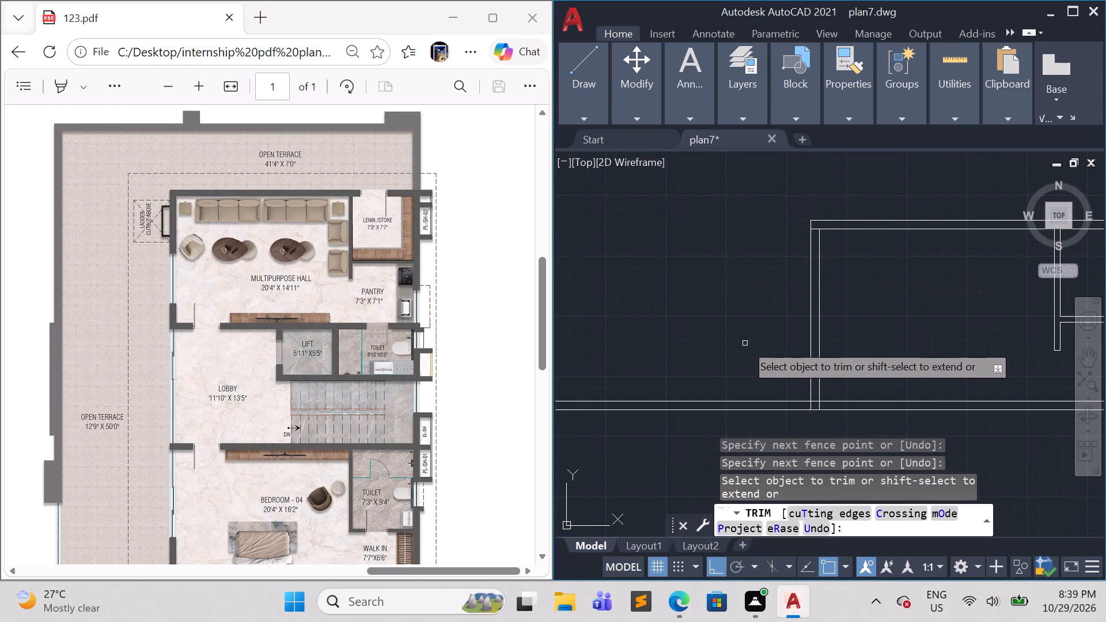
pyautogui.moveTo(743, 341); pyautogui.dragTo(723, 431)
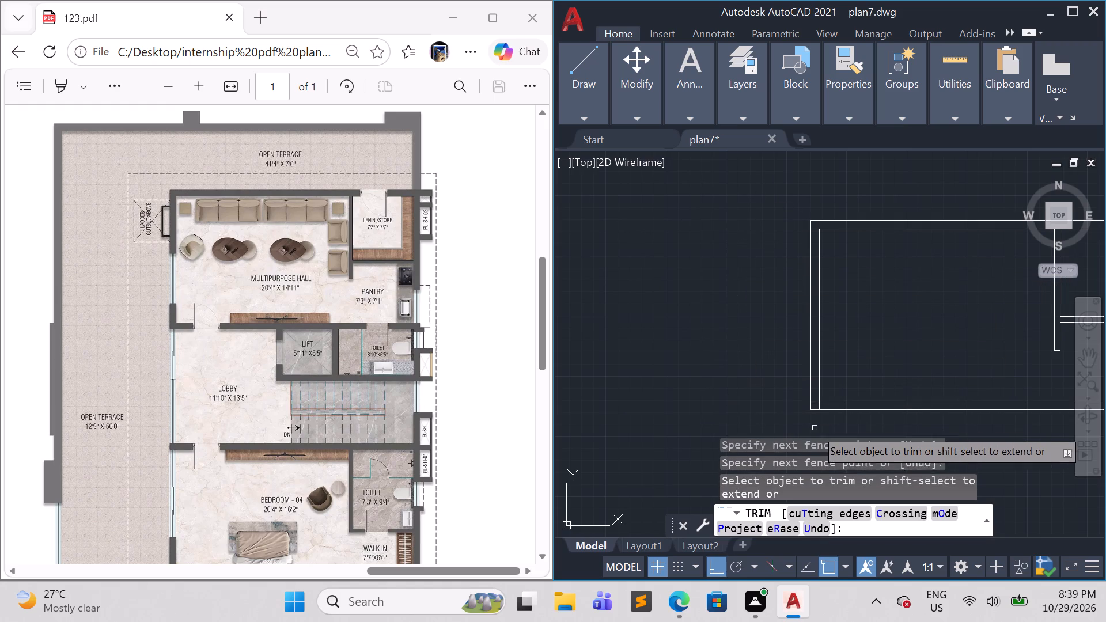
# Trim the overlapping inner line ends at the hall's bottom-left wall corner.
pyautogui.scroll(-1, 881, 433)
pyautogui.moveTo(980, 443); pyautogui.dragTo(925, 393, button='middle')
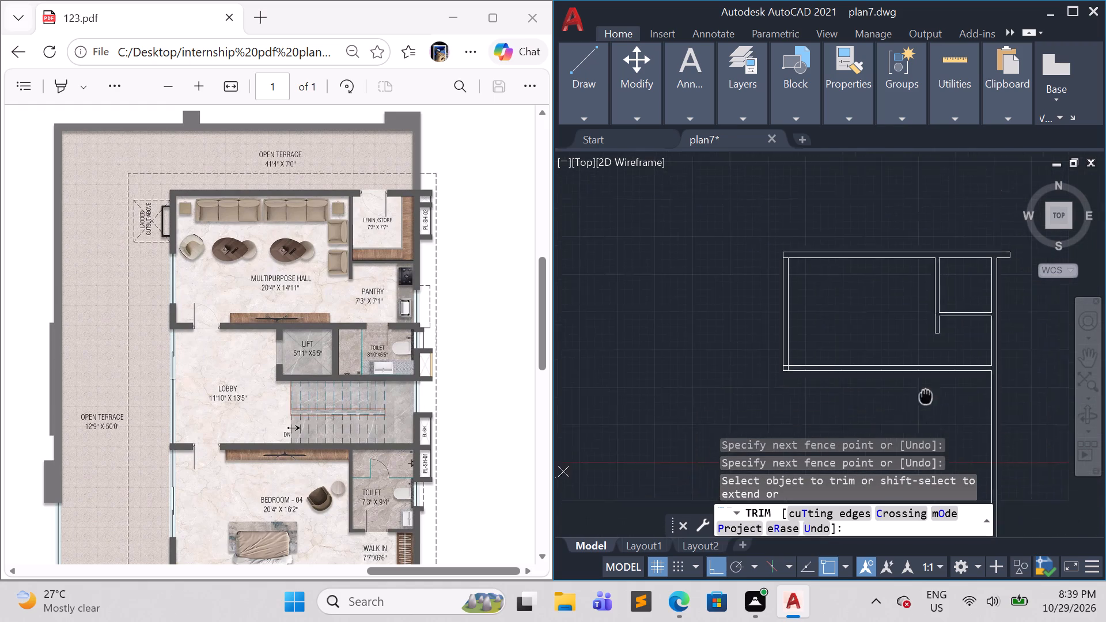
pyautogui.moveTo(925, 393); pyautogui.dragTo(853, 356, button='middle')
pyautogui.scroll(1, 861, 360)
pyautogui.scroll(-1, 843, 352)
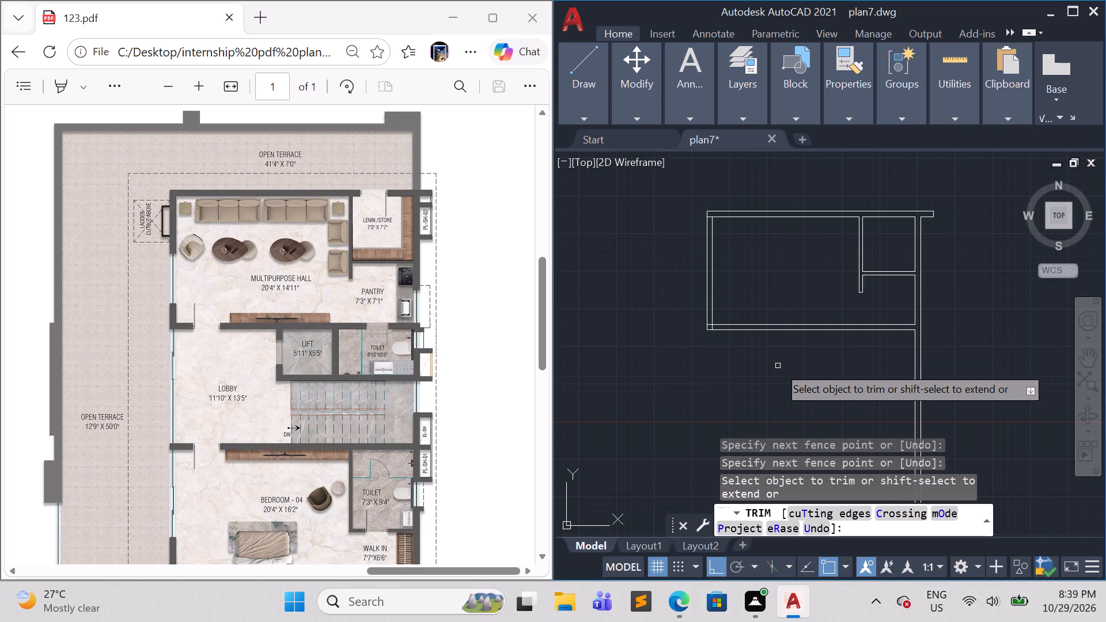
pyautogui.scroll(3, 711, 315)
pyautogui.moveTo(715, 367); pyautogui.dragTo(697, 353)
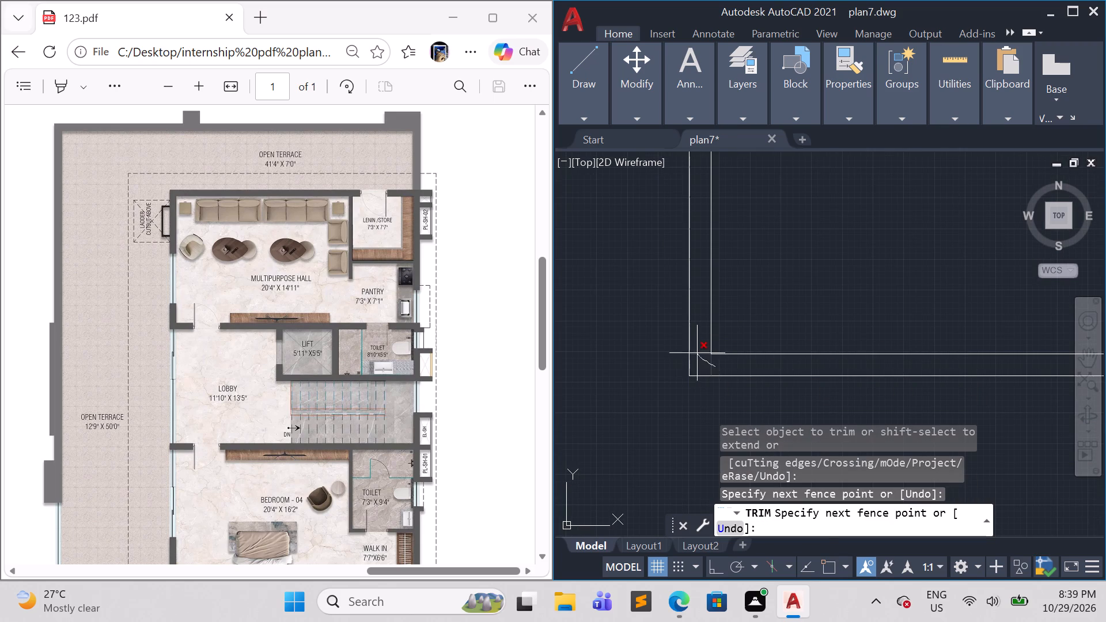
pyautogui.moveTo(697, 353); pyautogui.dragTo(694, 350)
pyautogui.scroll(-1, 704, 392)
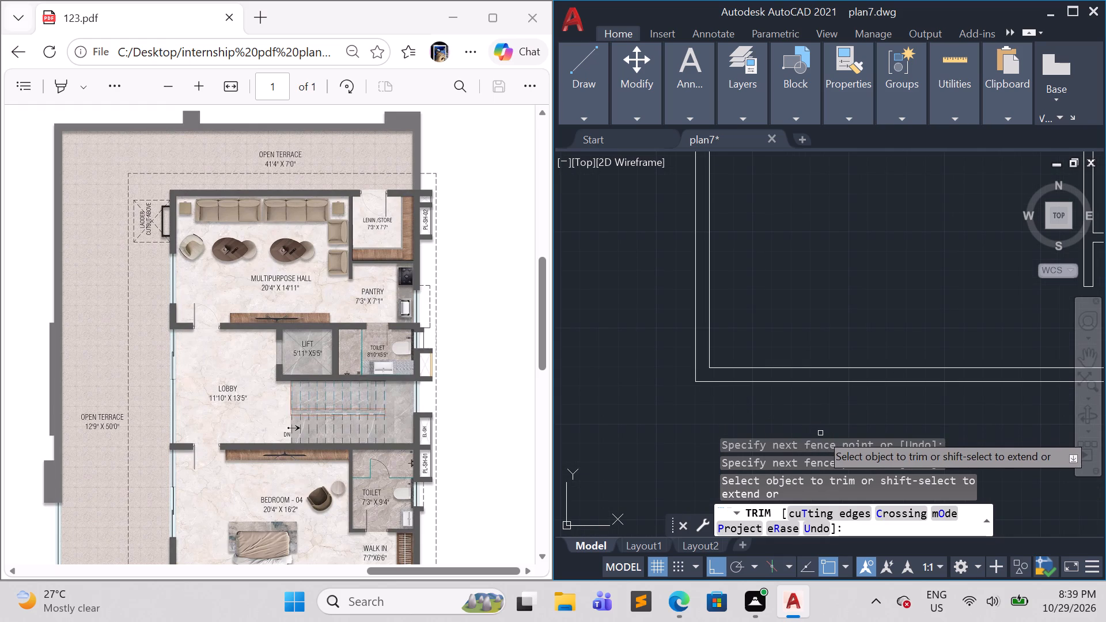
pyautogui.moveTo(820, 430); pyautogui.dragTo(767, 349, button='middle')
pyautogui.scroll(-2, 771, 327)
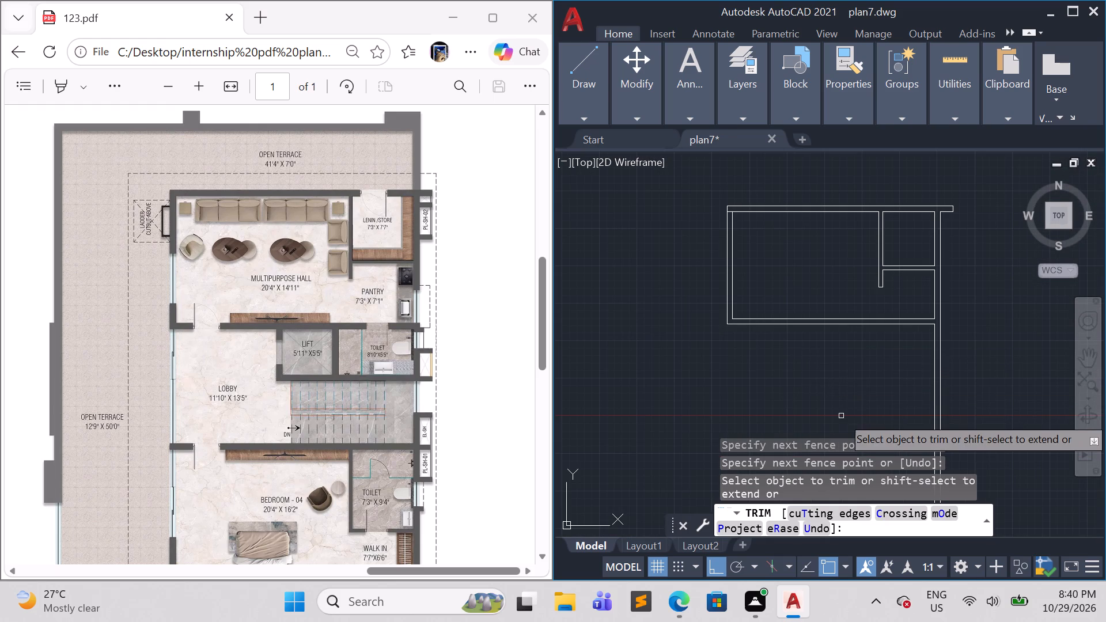
pyautogui.moveTo(833, 408); pyautogui.dragTo(749, 358, button='middle')
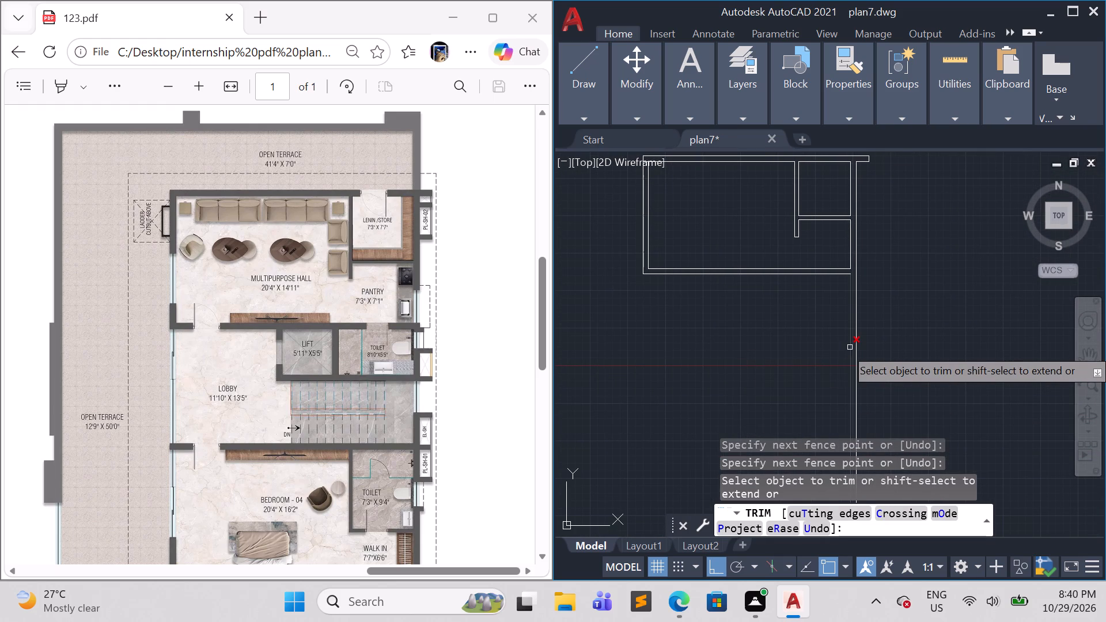
pyautogui.press('Escape')
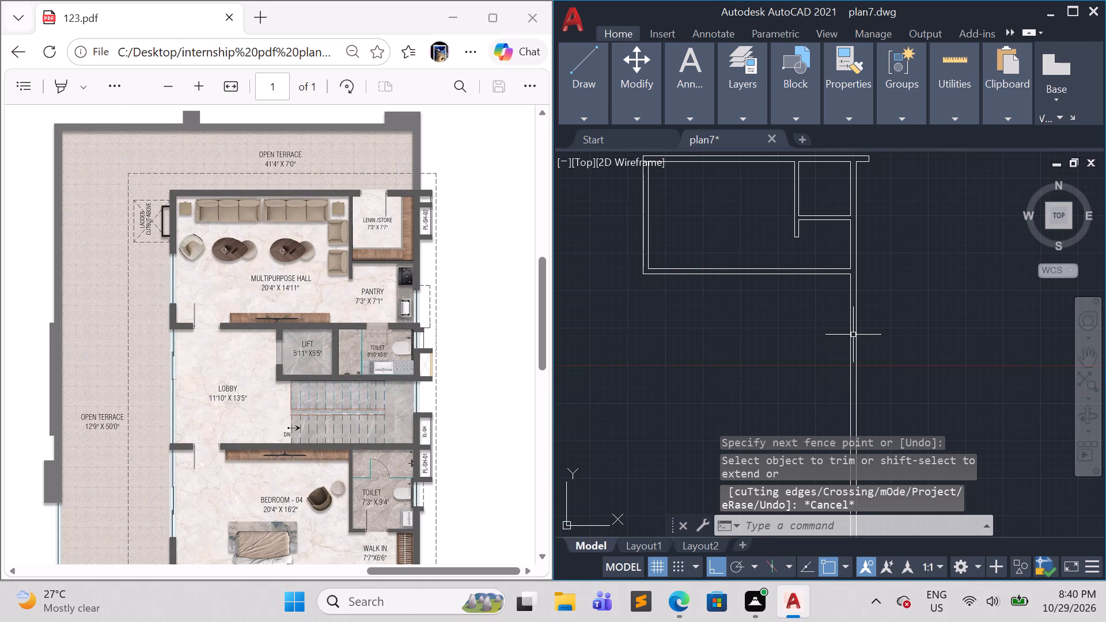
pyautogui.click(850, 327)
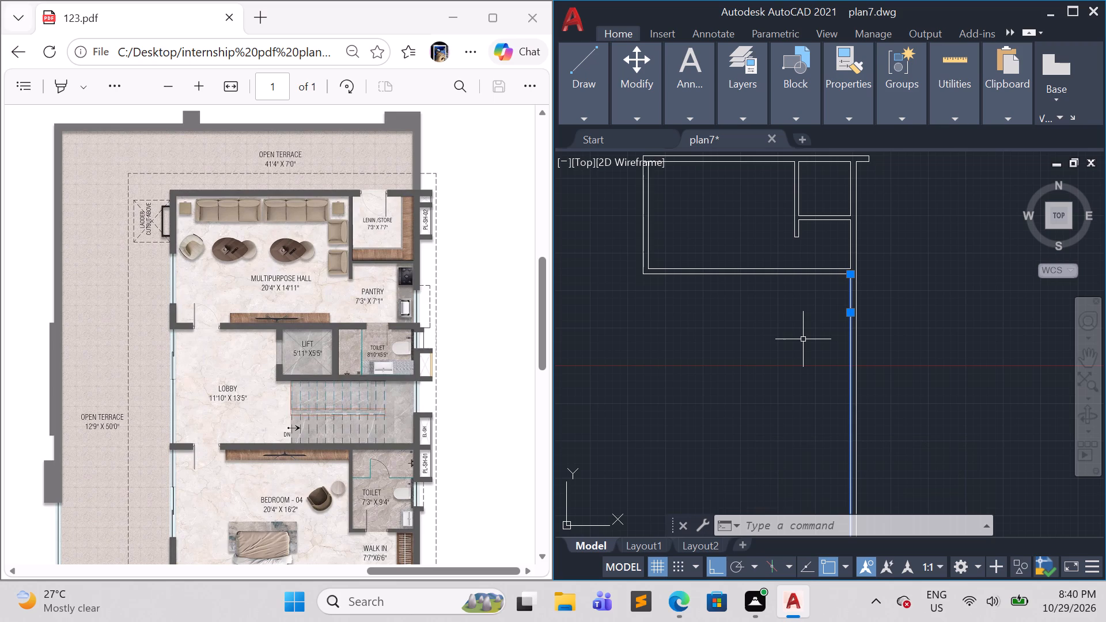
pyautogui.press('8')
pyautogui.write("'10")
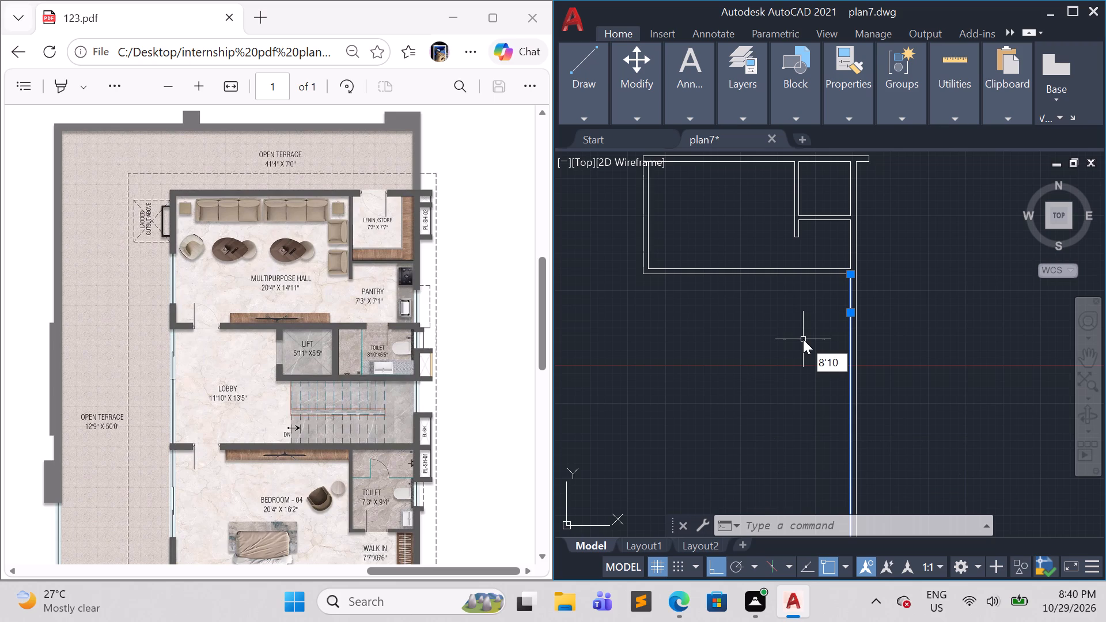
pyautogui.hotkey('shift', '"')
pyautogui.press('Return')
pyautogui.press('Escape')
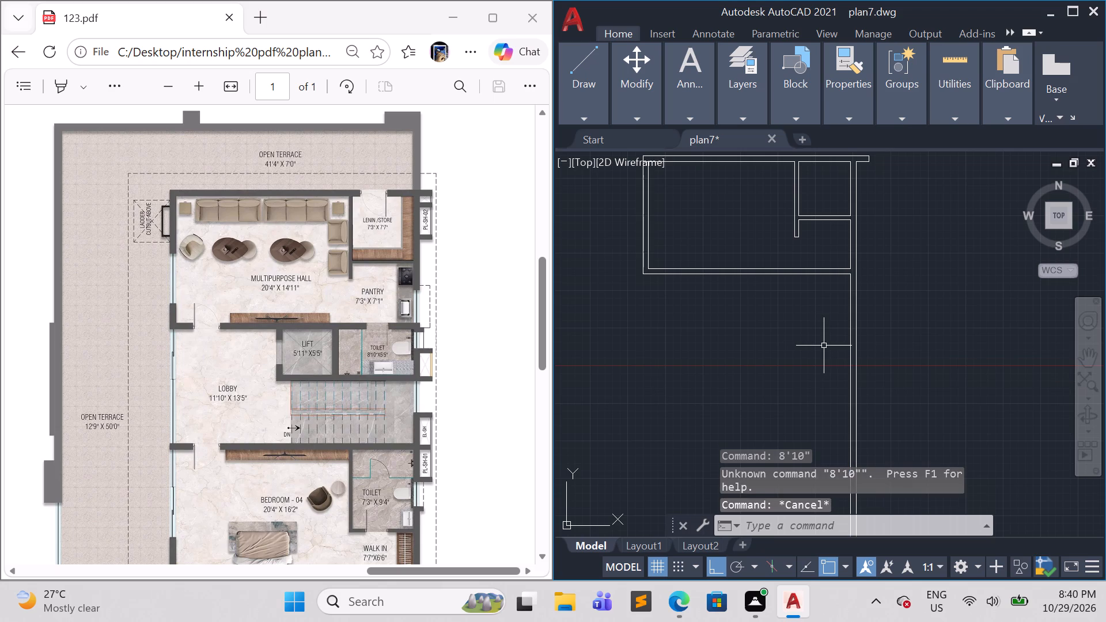
# Offset the side wall's inner line below the hall 8'10" leftward to set the toilet's width.
pyautogui.click(850, 325)
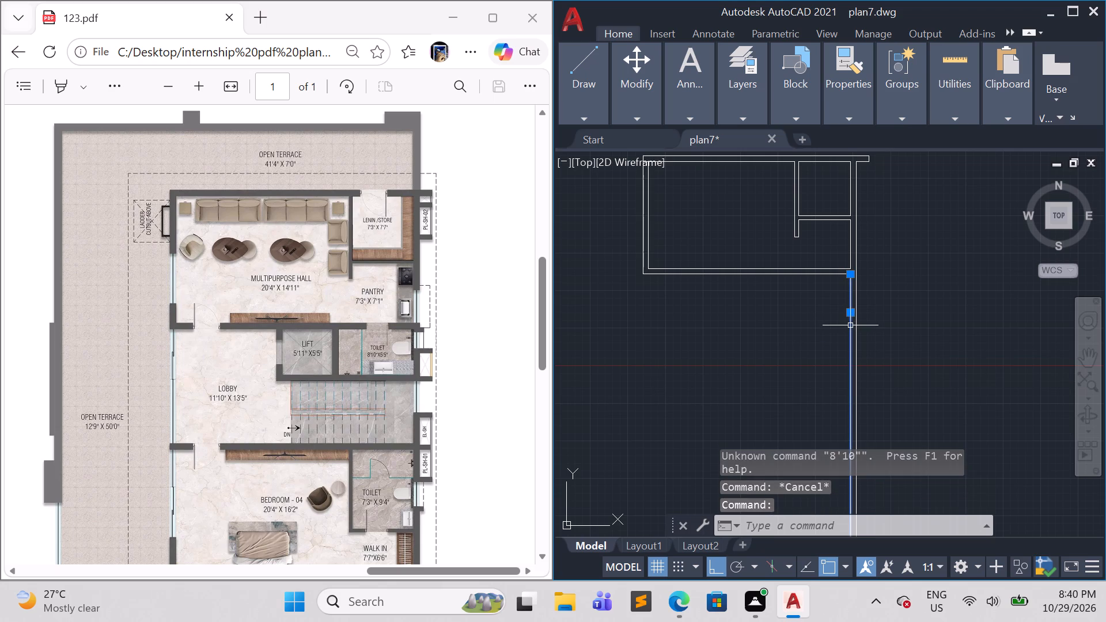
pyautogui.press('o')
pyautogui.press('Return')
pyautogui.write("8'1")
pyautogui.press('0')
pyautogui.hotkey('shift', '"')
pyautogui.press('Return')
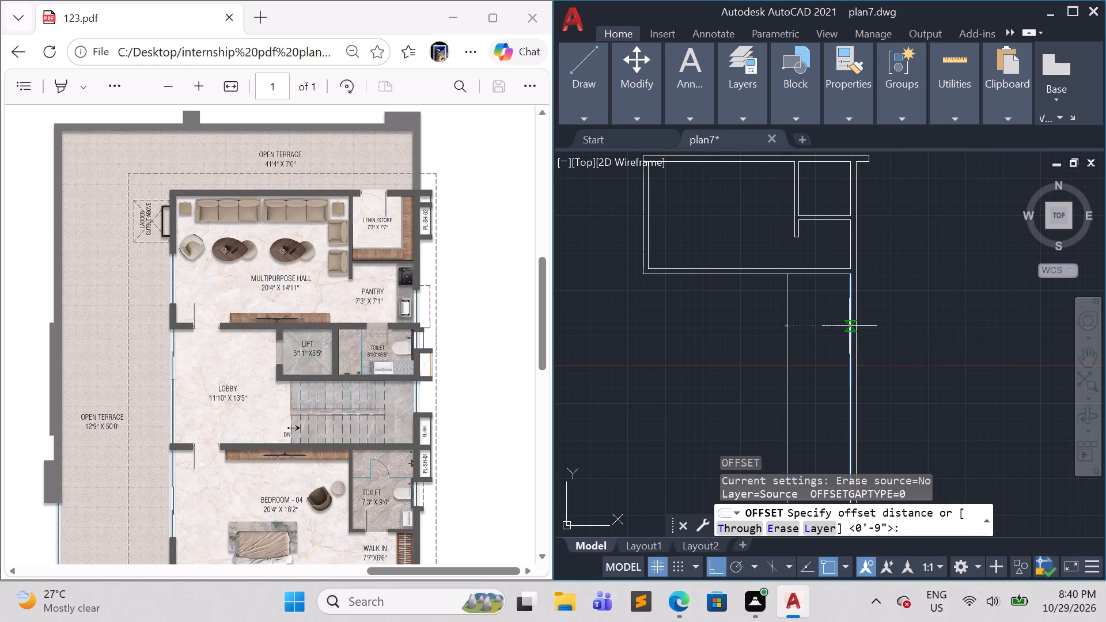
pyautogui.click(767, 314)
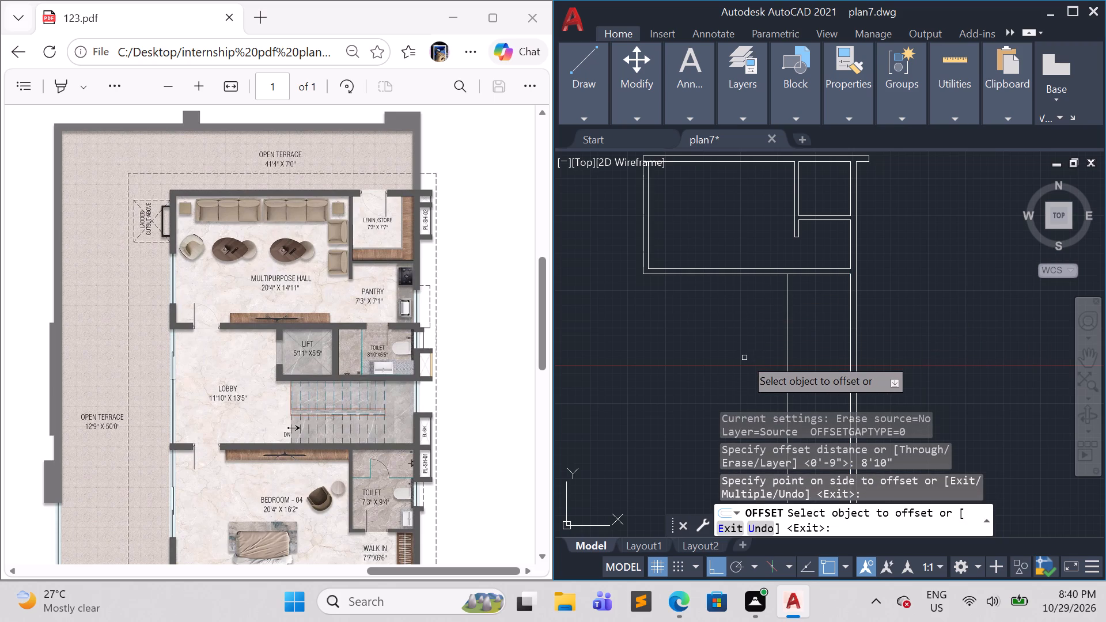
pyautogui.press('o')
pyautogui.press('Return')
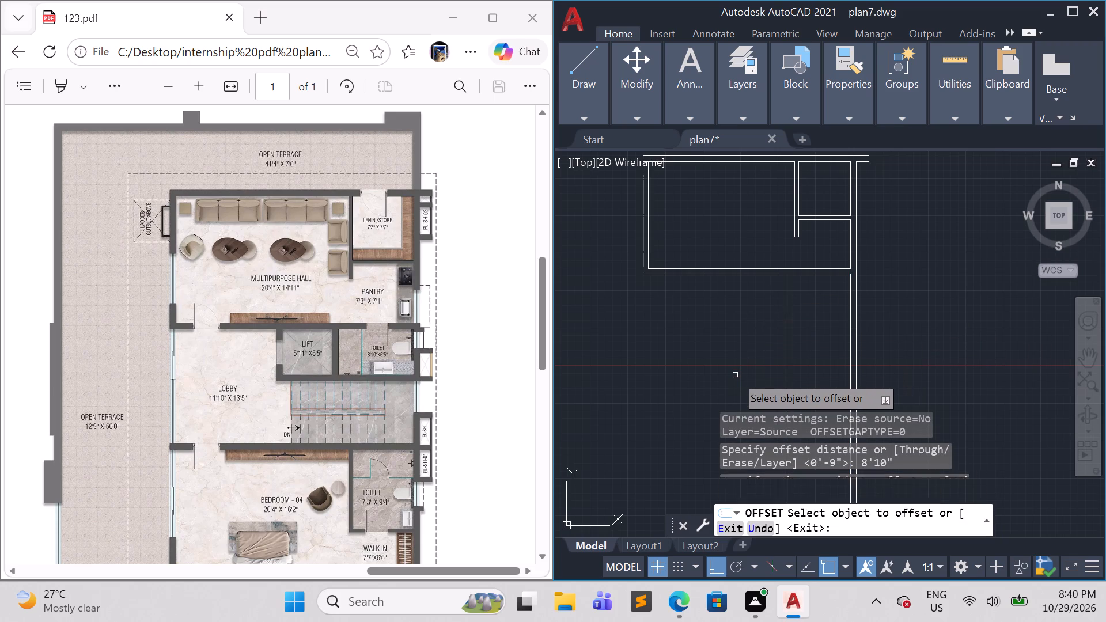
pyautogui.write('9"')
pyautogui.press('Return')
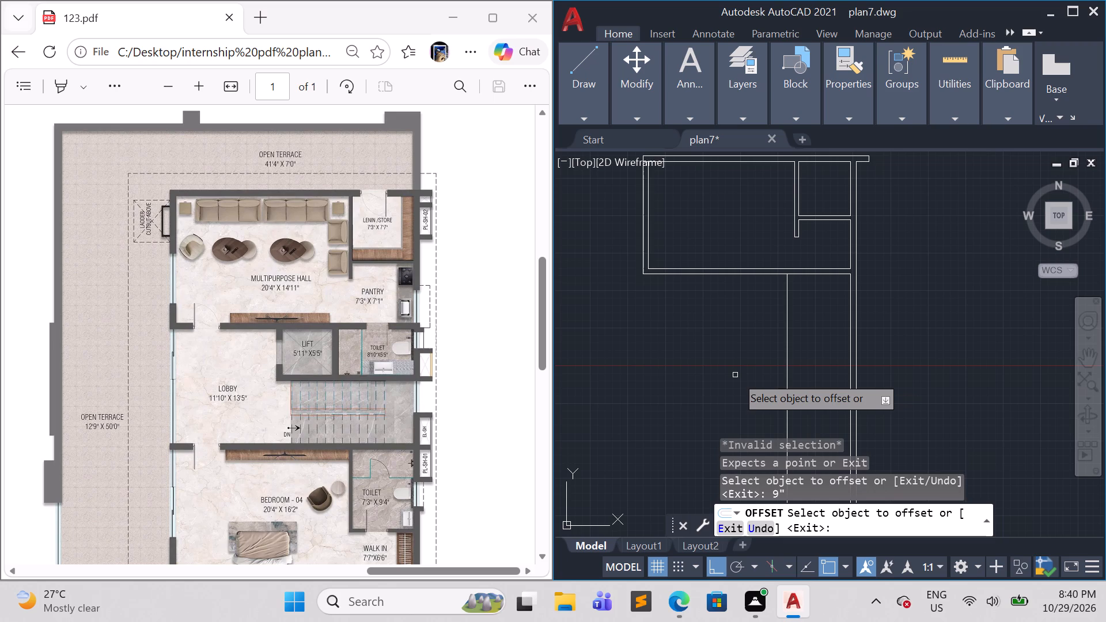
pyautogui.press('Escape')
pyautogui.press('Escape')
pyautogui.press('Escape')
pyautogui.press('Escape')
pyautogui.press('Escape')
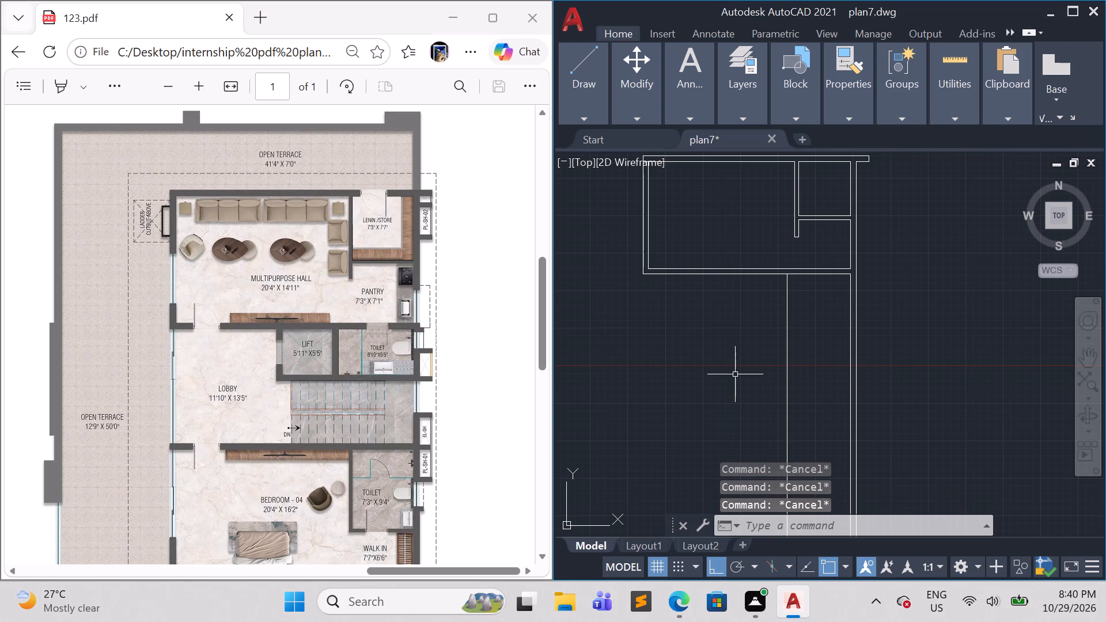
# Offset the toilet's new left-hand line 9" leftward to form the partition wall between toilet and lift.
pyautogui.press('o')
pyautogui.press('Return')
pyautogui.press('9')
pyautogui.hotkey('shift', '"')
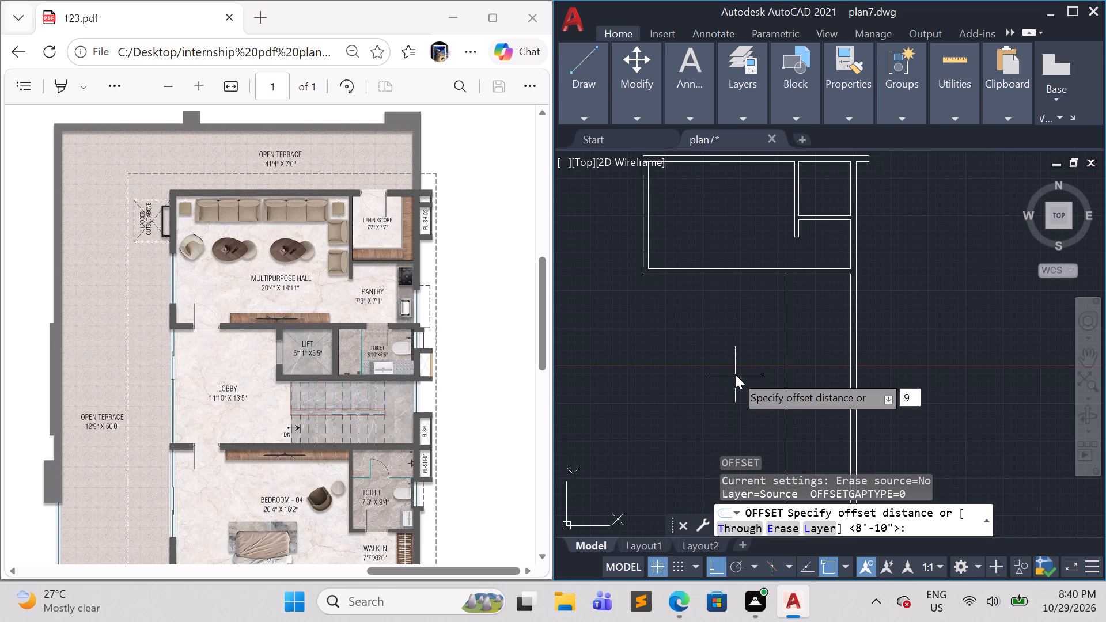
pyautogui.press('Return')
pyautogui.click(787, 339)
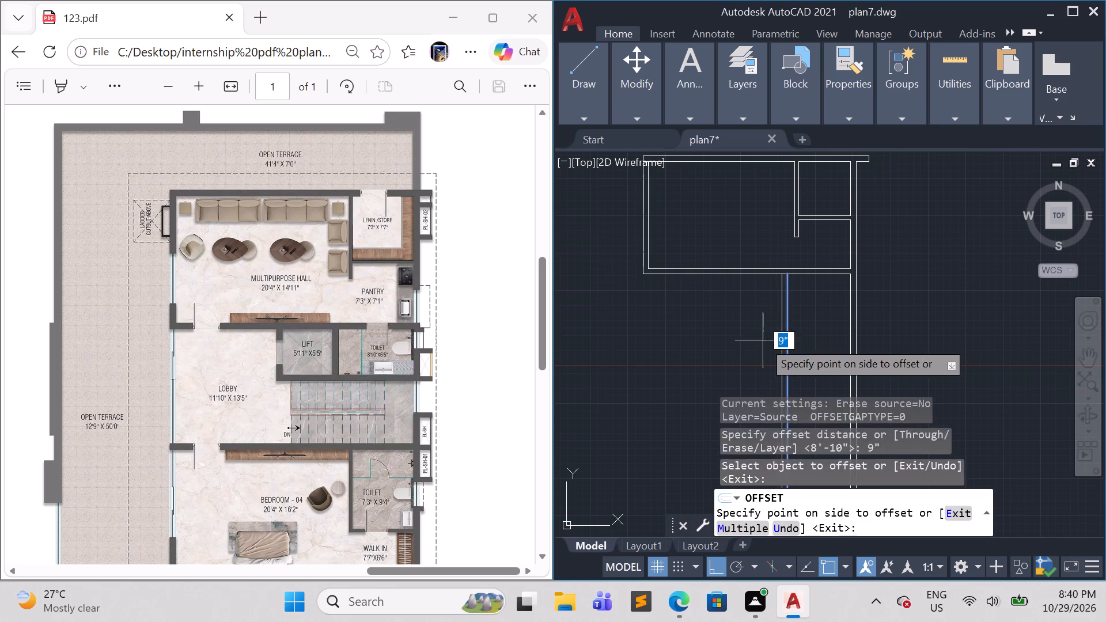
pyautogui.click(763, 340)
pyautogui.press('space')
# Offset the partition's lift-side line 5'11" leftward to set the lift's width.
pyautogui.press('space')
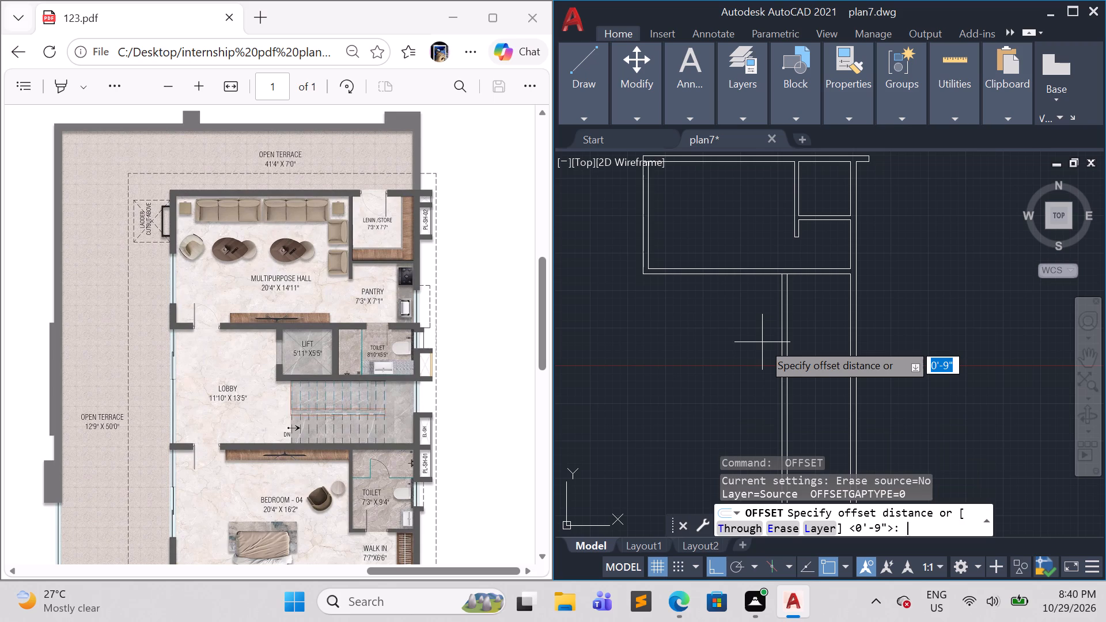
pyautogui.press('5')
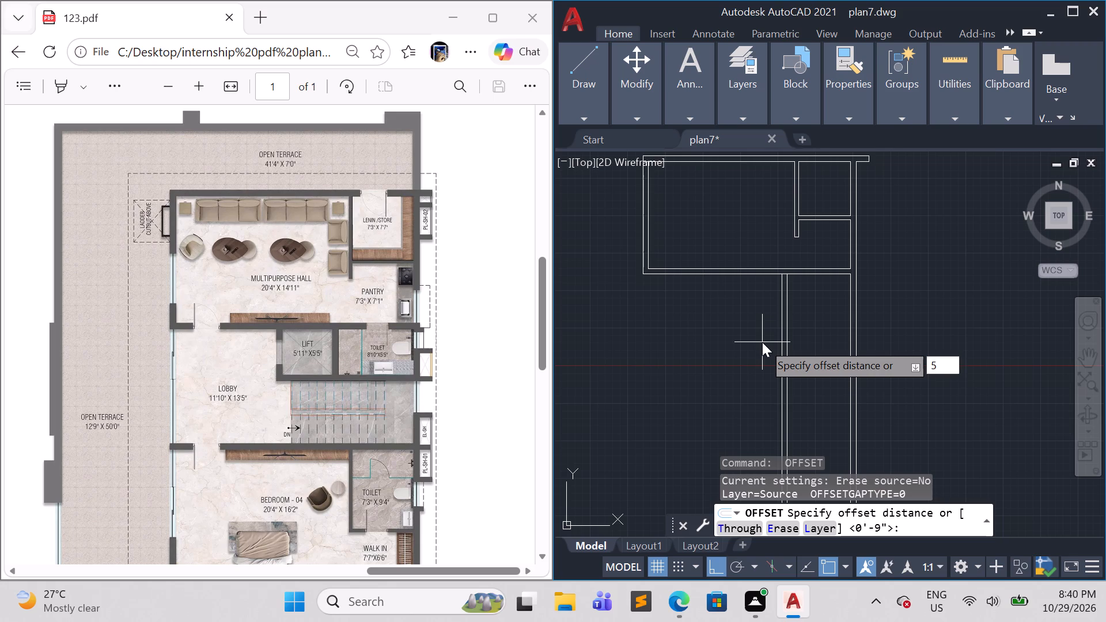
pyautogui.write('\'11"')
pyautogui.press('Return')
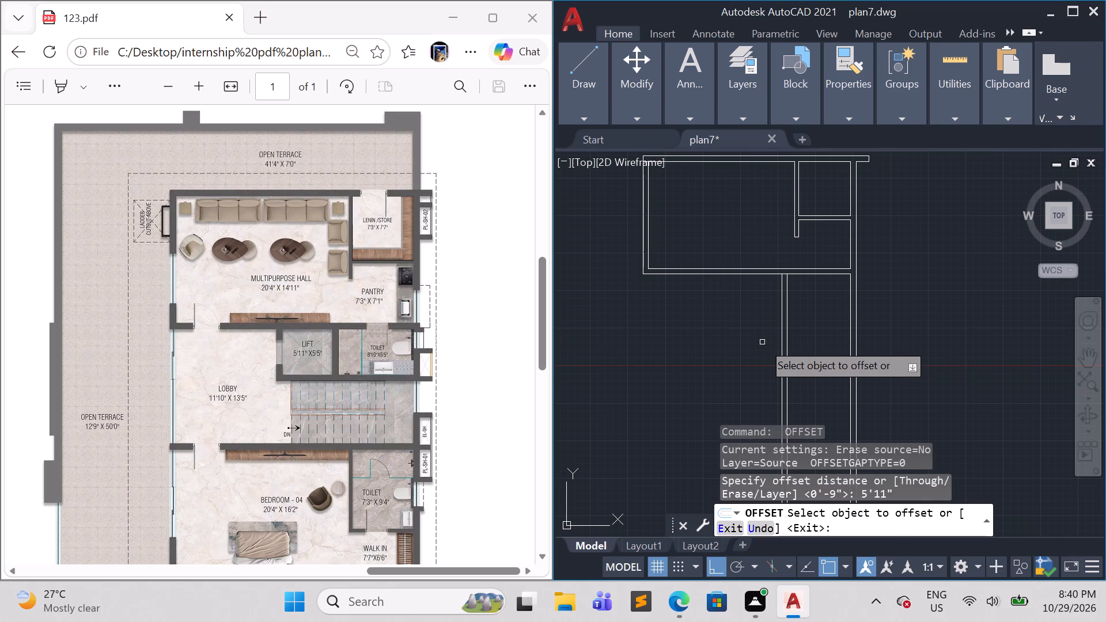
pyautogui.click(781, 320)
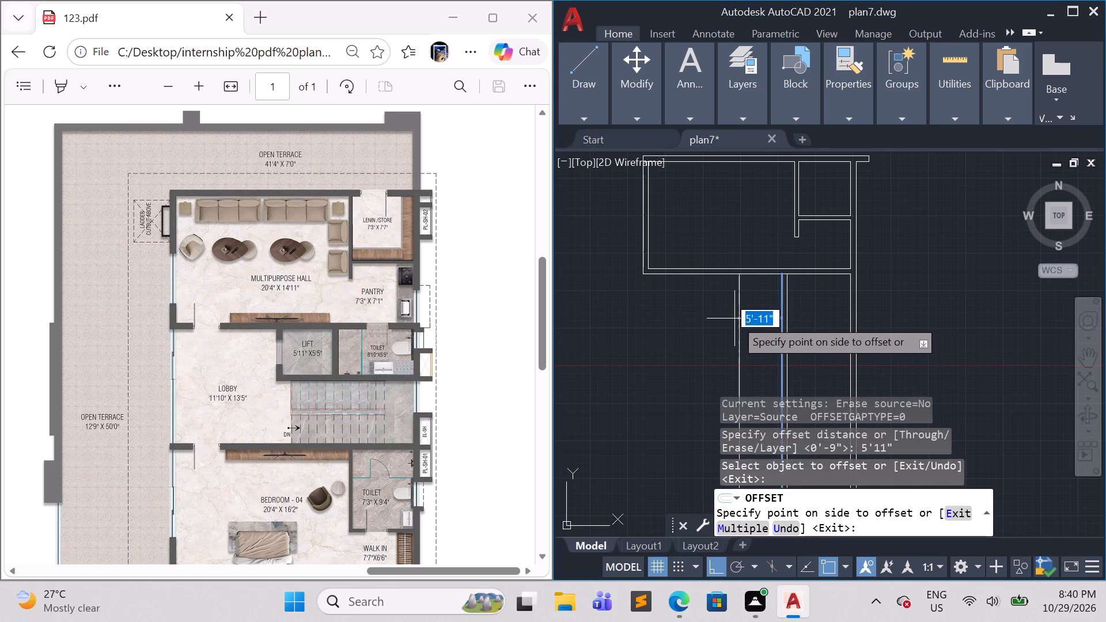
pyautogui.click(734, 318)
pyautogui.press('Escape')
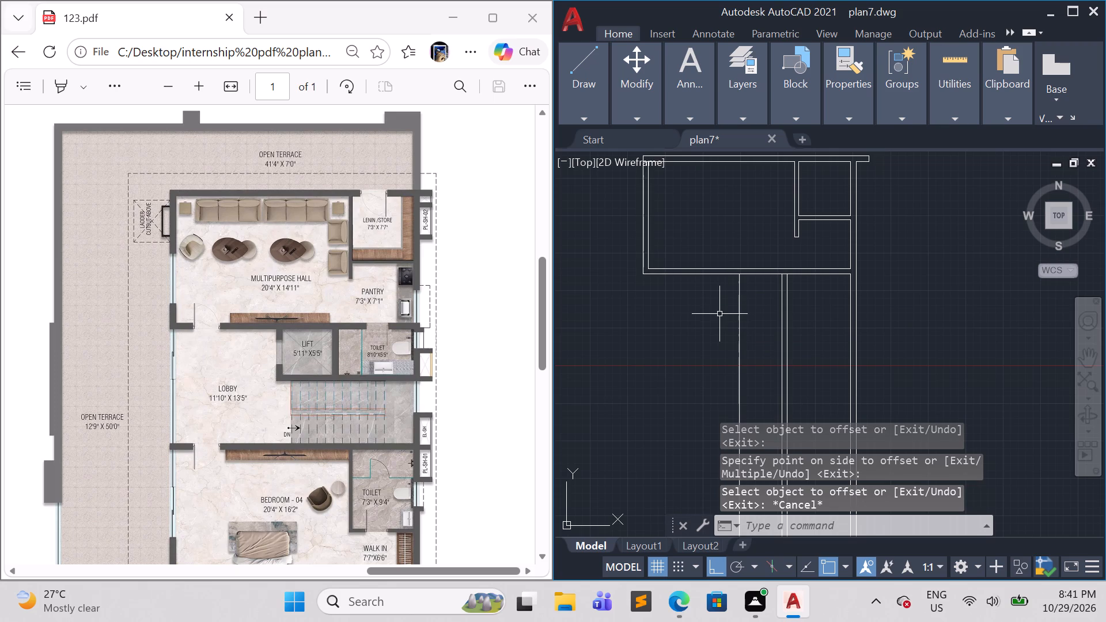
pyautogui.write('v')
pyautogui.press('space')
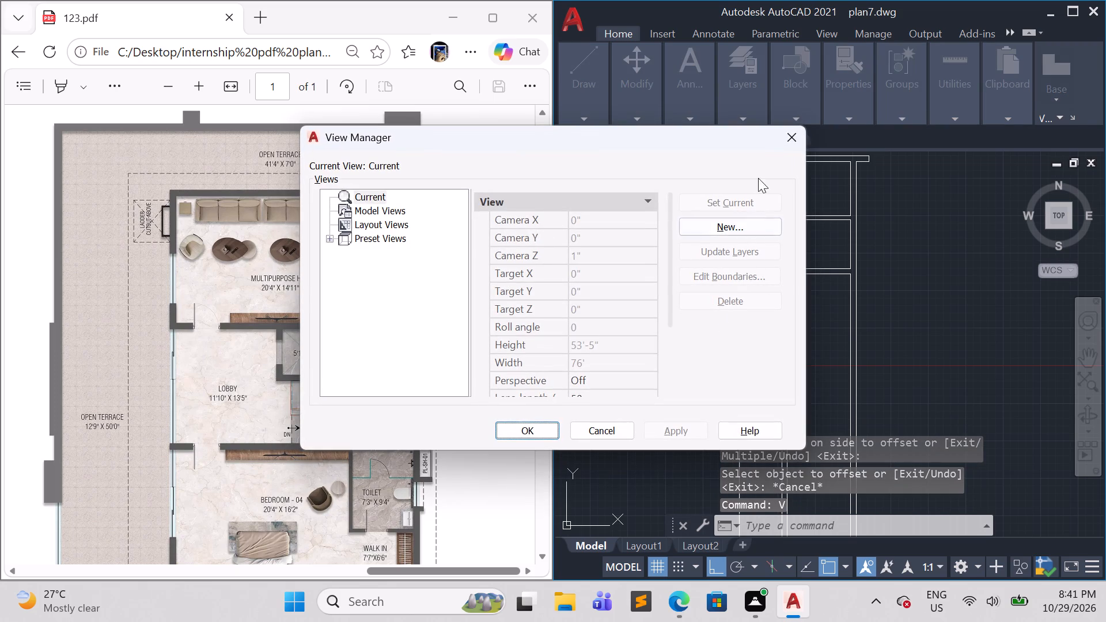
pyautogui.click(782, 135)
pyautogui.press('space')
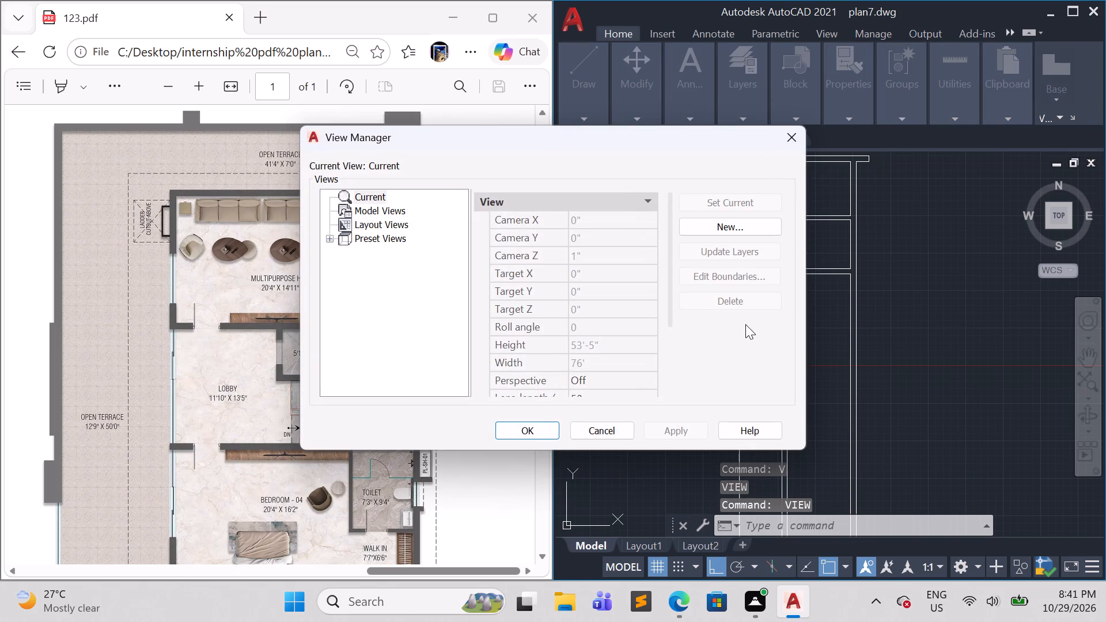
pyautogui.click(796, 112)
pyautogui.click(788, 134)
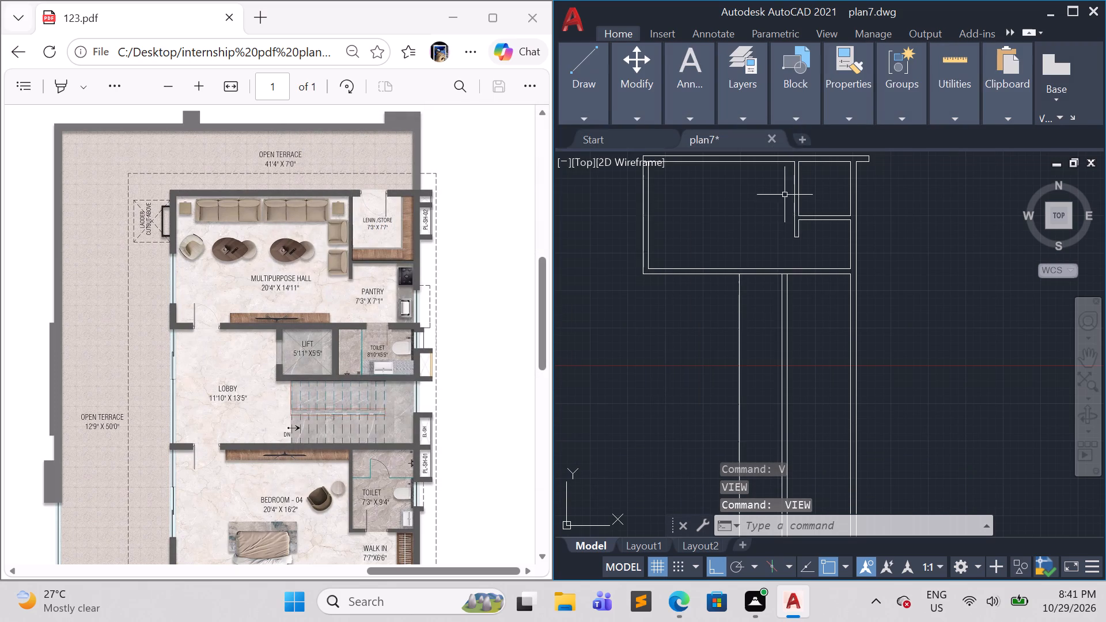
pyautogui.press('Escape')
# Offset the lift's left-hand line 9" leftward to form the lift's outer wall.
pyautogui.click(740, 325)
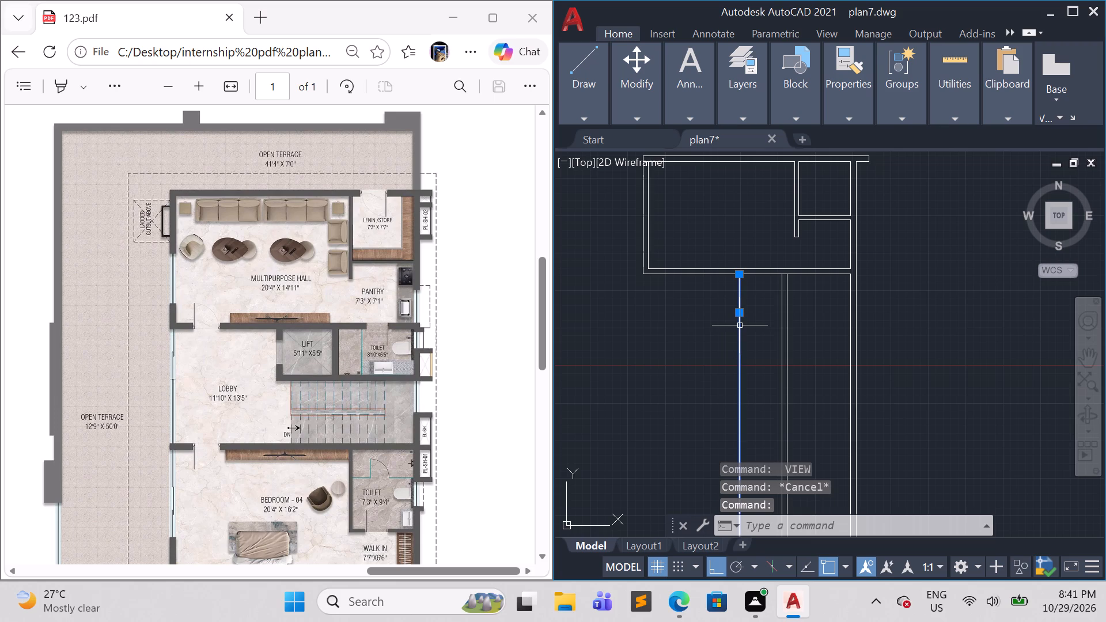
pyautogui.press('o')
pyautogui.press('Return')
pyautogui.press('9')
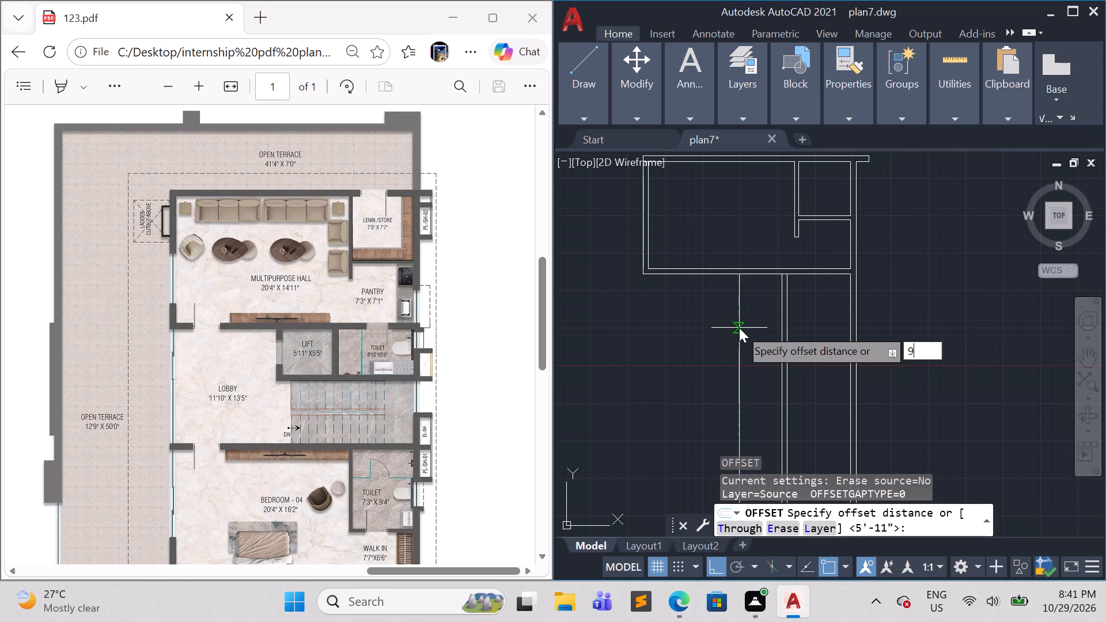
pyautogui.hotkey('shift', '"')
pyautogui.press('Return')
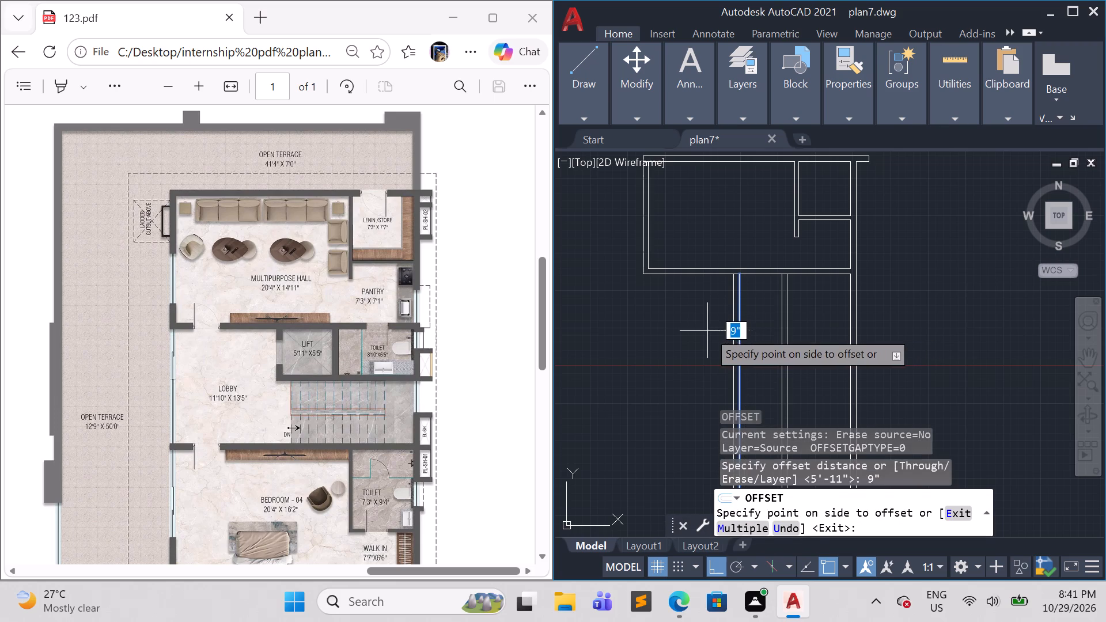
pyautogui.click(707, 331)
pyautogui.press('Escape')
# Offset the outer line of the hall's bottom wall 5'5" downward to set the lift and toilet depth.
pyautogui.click(757, 272)
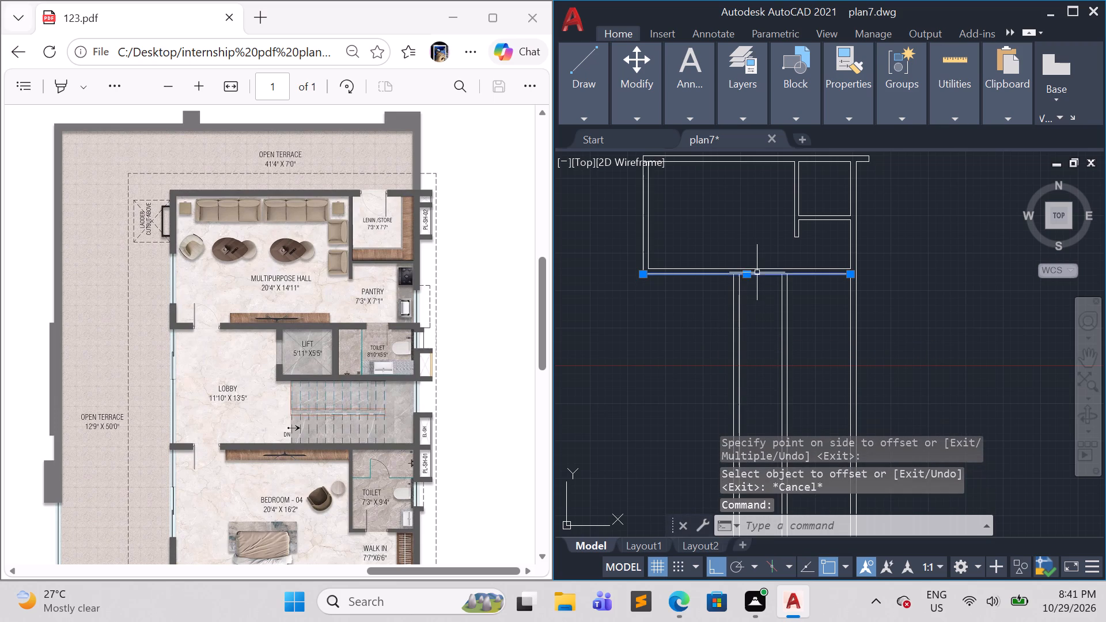
pyautogui.press('o')
pyautogui.press('Return')
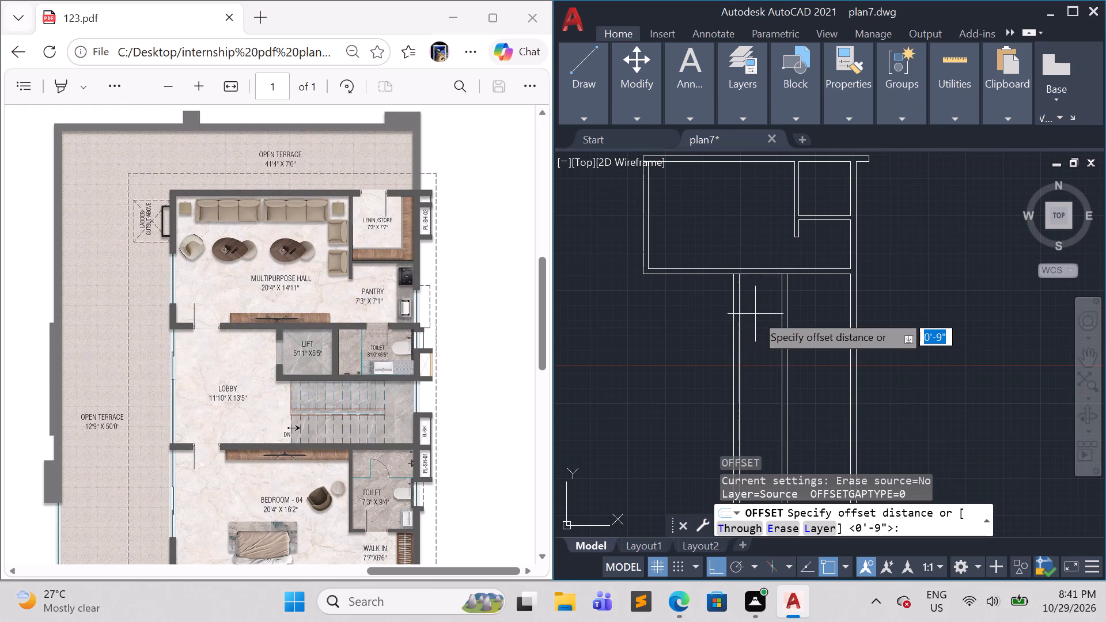
pyautogui.write('5\'5"')
pyautogui.press('Return')
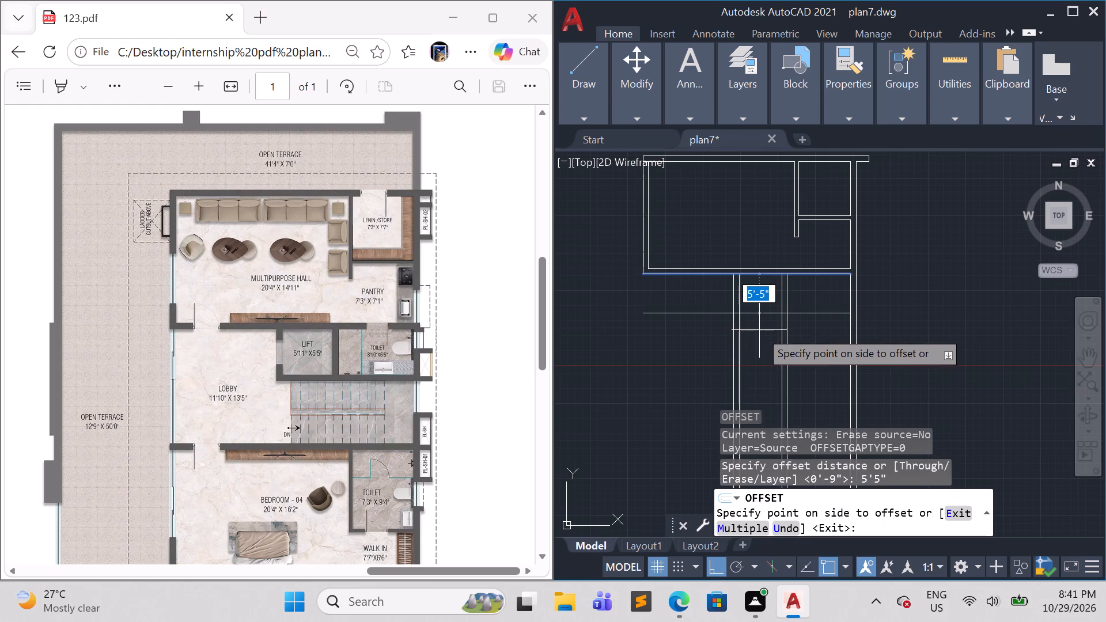
pyautogui.click(759, 330)
pyautogui.press('space')
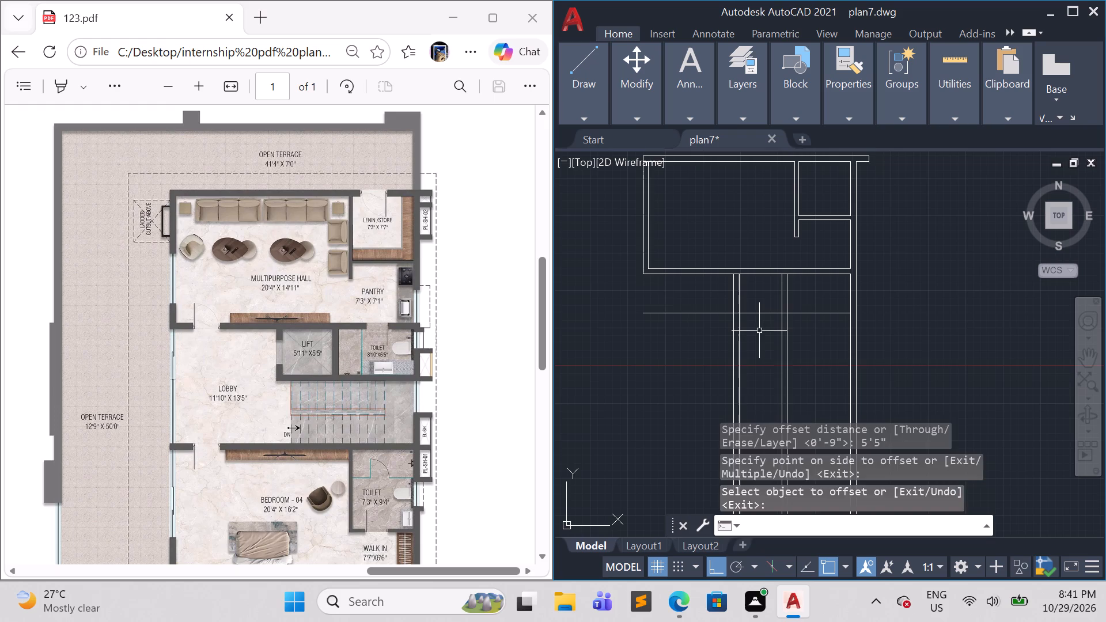
# Offset the new line below the lift and toilet 9" downward to form their bottom wall.
pyautogui.press('space')
pyautogui.press('9')
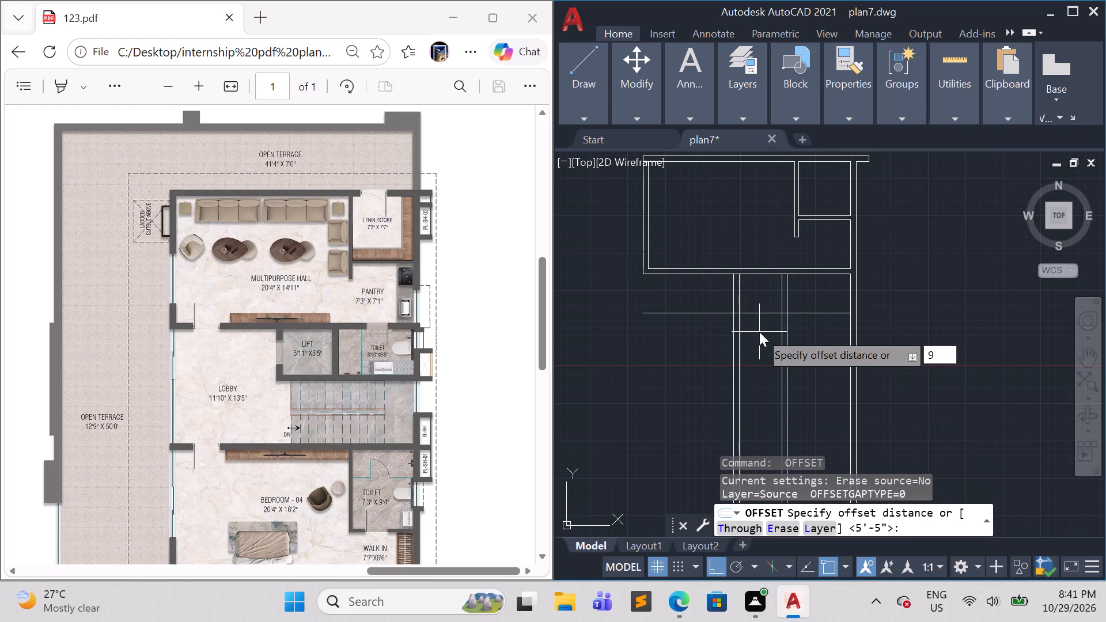
pyautogui.hotkey('shift', '"')
pyautogui.press('Return')
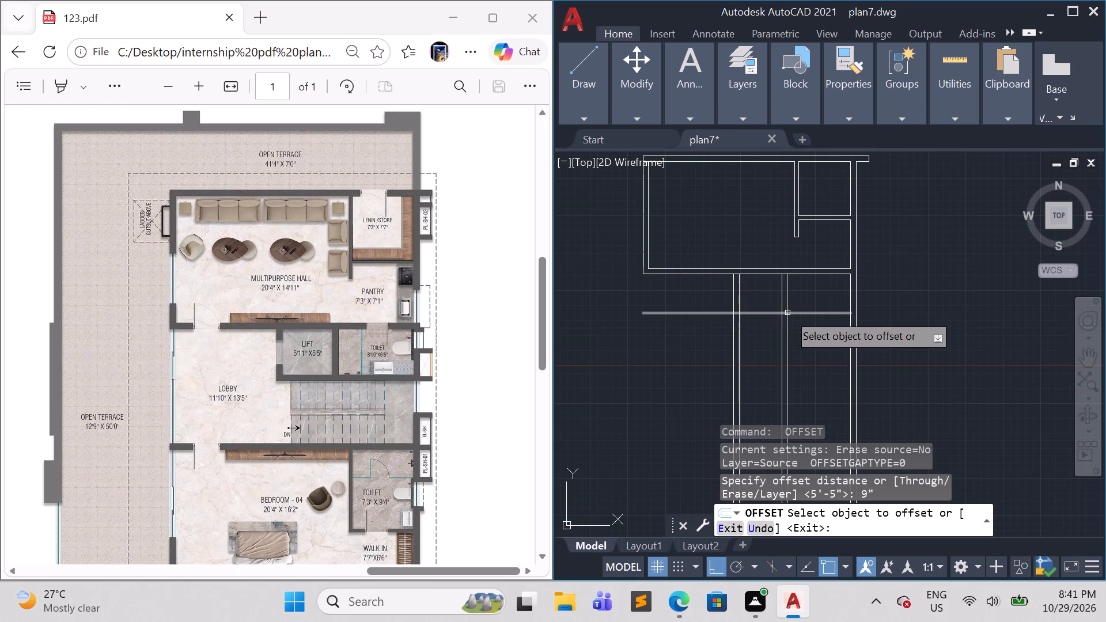
pyautogui.click(787, 313)
pyautogui.click(797, 339)
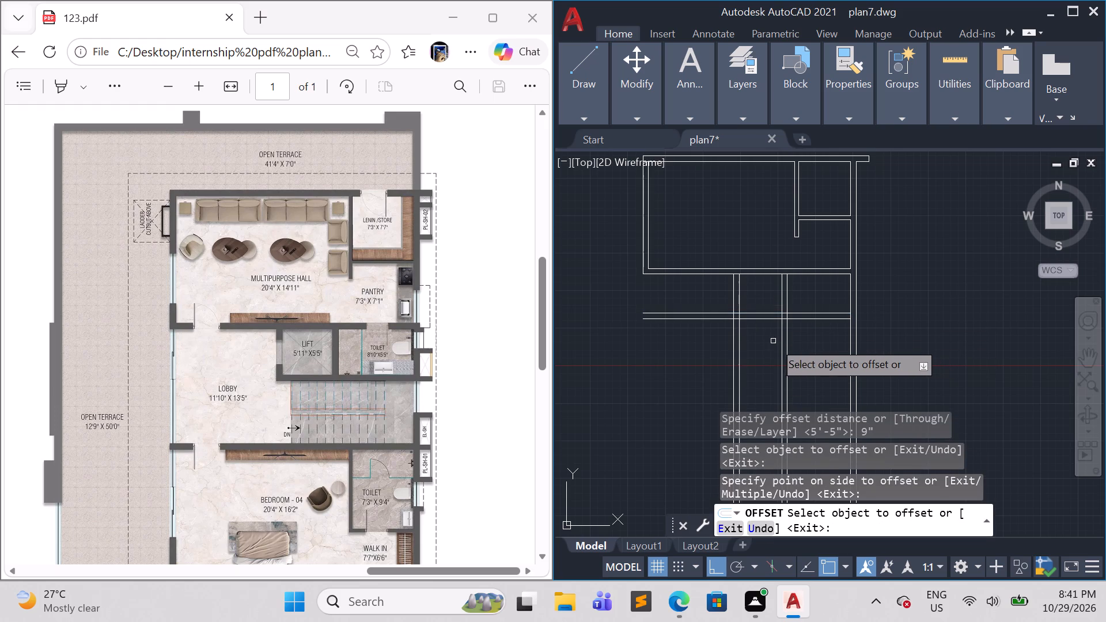
pyautogui.press('Escape')
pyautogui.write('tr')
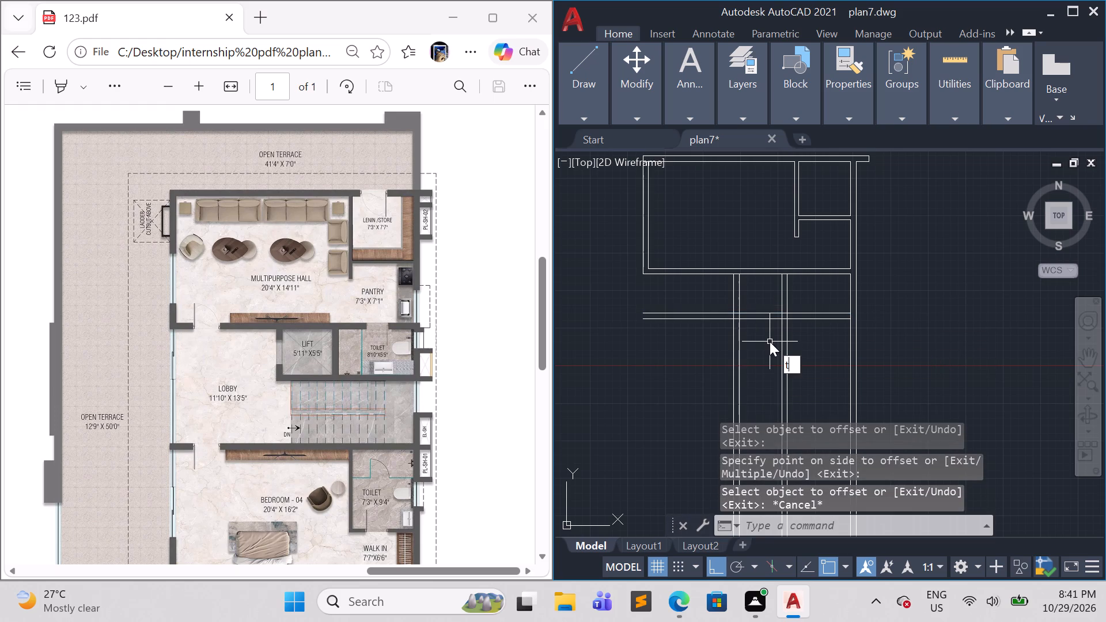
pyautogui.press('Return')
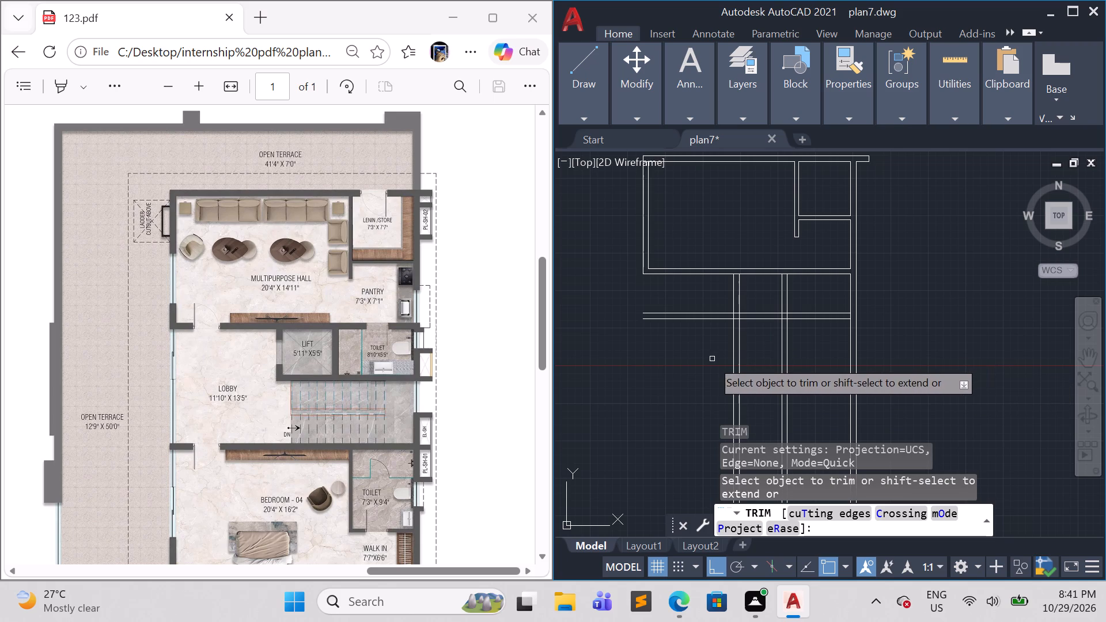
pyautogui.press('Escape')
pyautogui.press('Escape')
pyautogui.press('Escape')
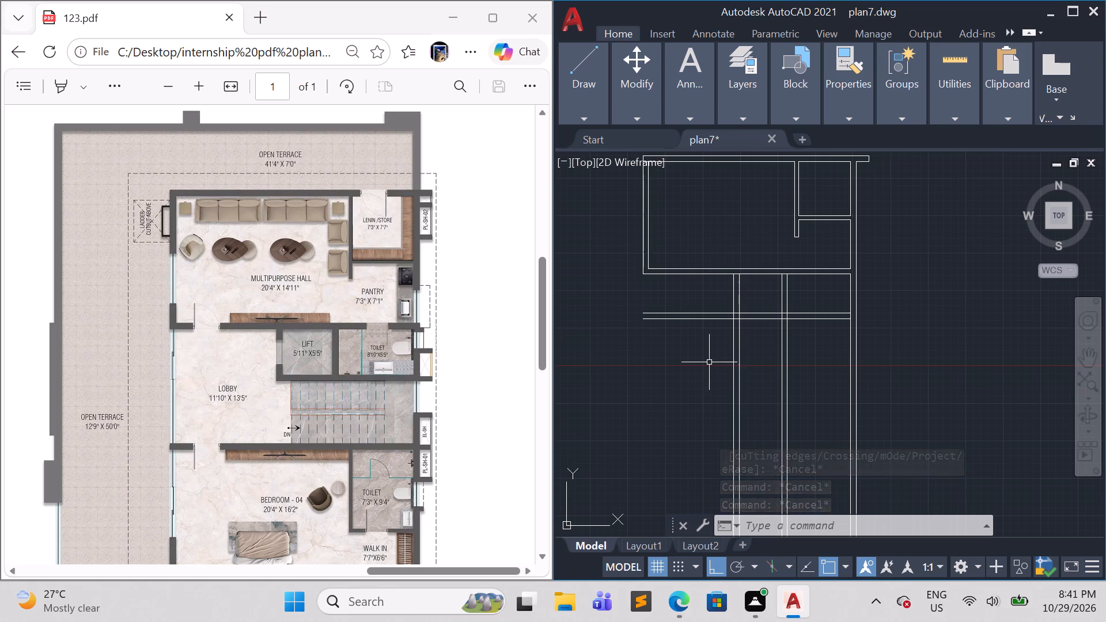
# Offset the outer line of the hall's bottom wall 13'5" downward to set the lobby's depth.
pyautogui.click(714, 273)
pyautogui.press('o')
pyautogui.press('Return')
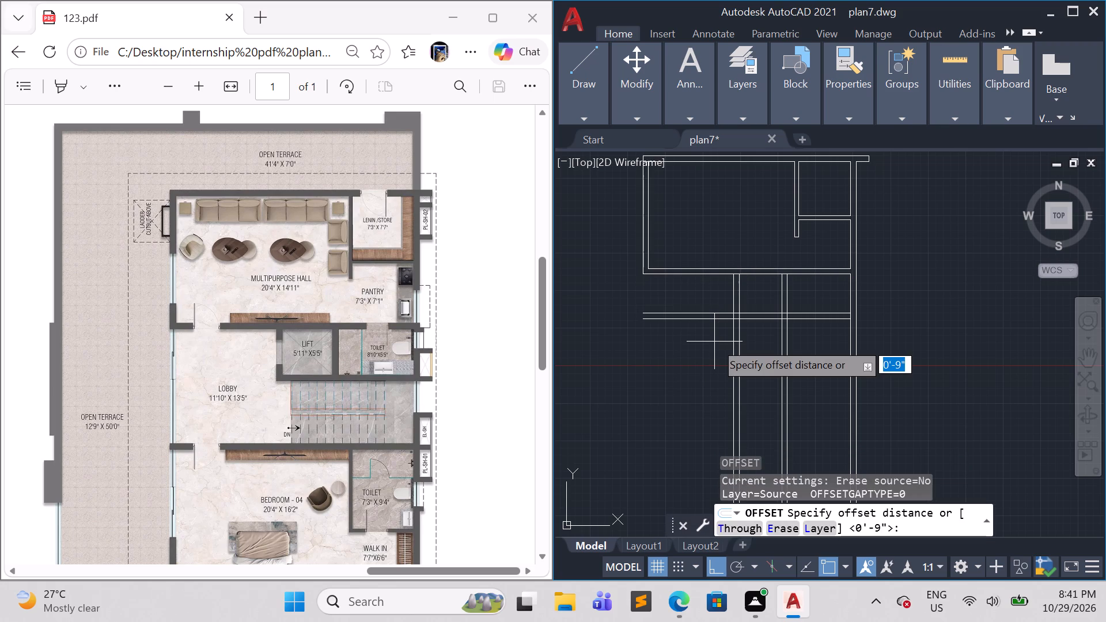
pyautogui.write('13\'5"')
pyautogui.press('Return')
pyautogui.click(714, 352)
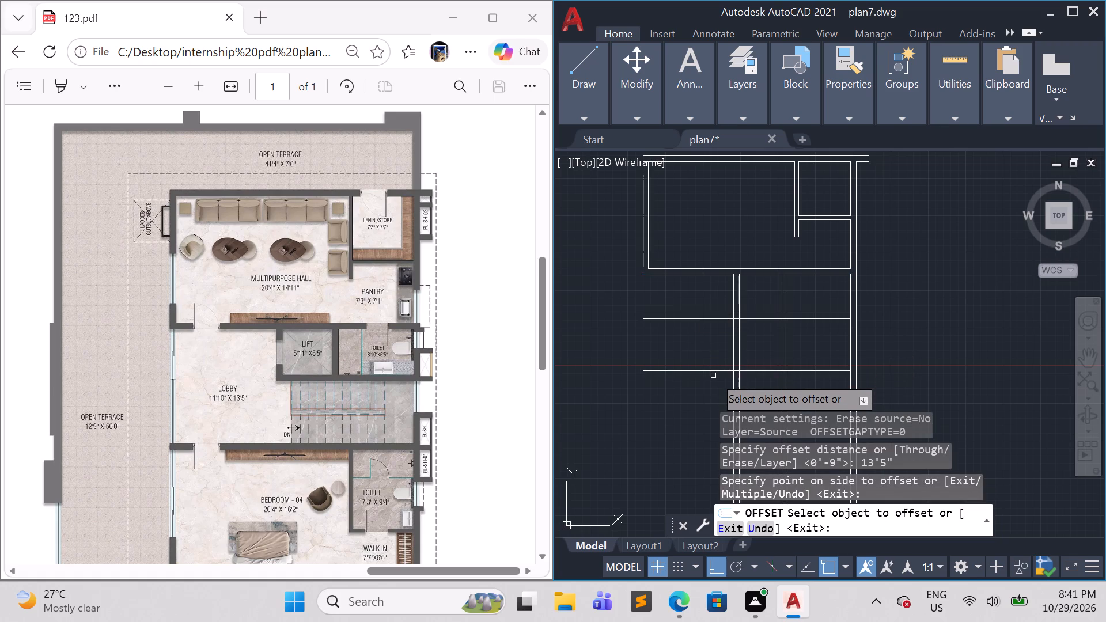
pyautogui.press('space')
# Offset the lobby's lower line 8" downward to form the wall between lobby and Bedroom-04.
pyautogui.press('space')
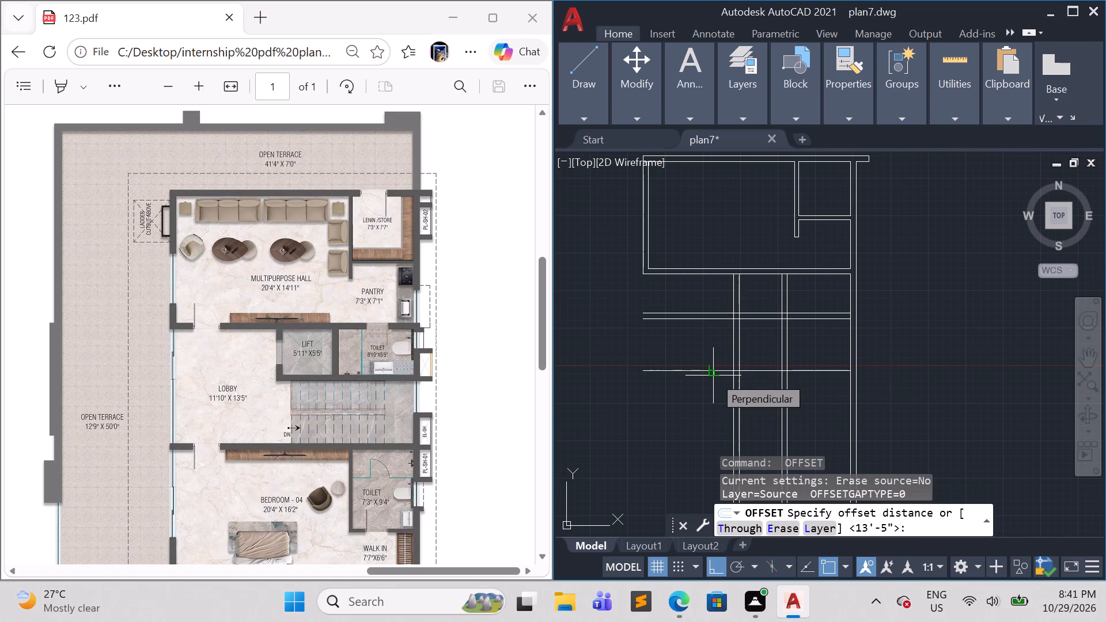
pyautogui.write('8"')
pyautogui.press('Return')
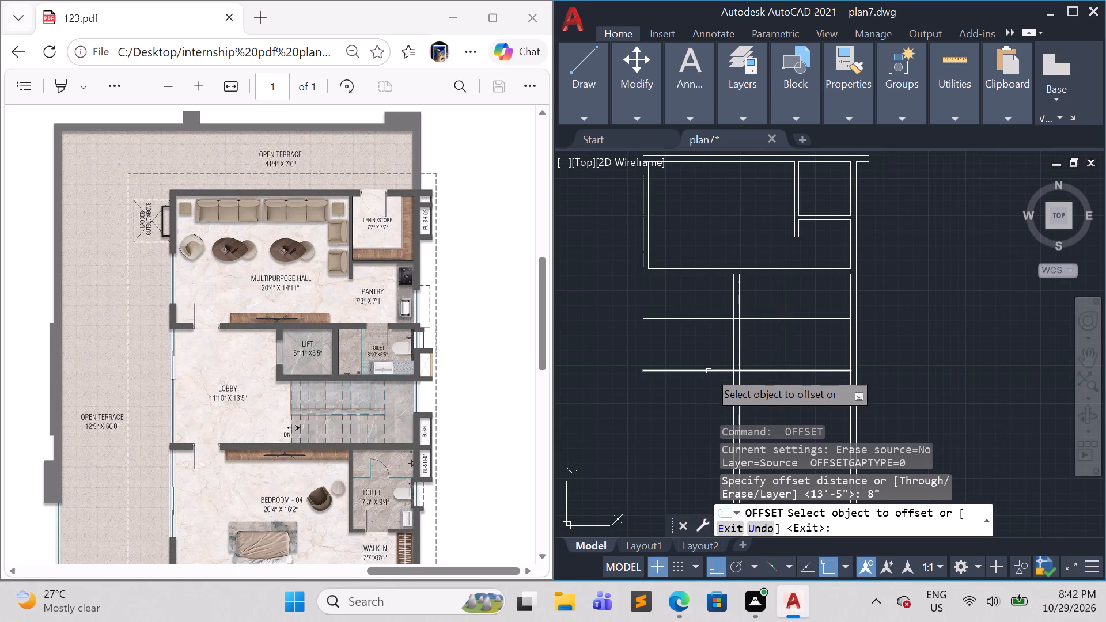
pyautogui.click(709, 371)
pyautogui.click(709, 400)
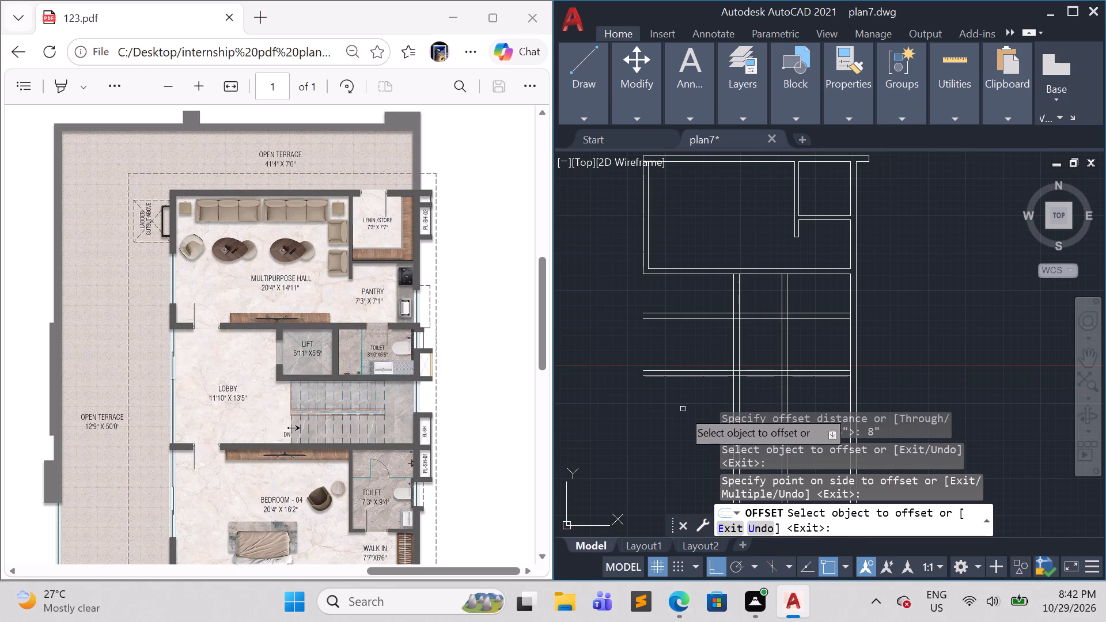
pyautogui.moveTo(676, 413); pyautogui.dragTo(676, 381, button='middle')
pyautogui.scroll(1, 676, 381)
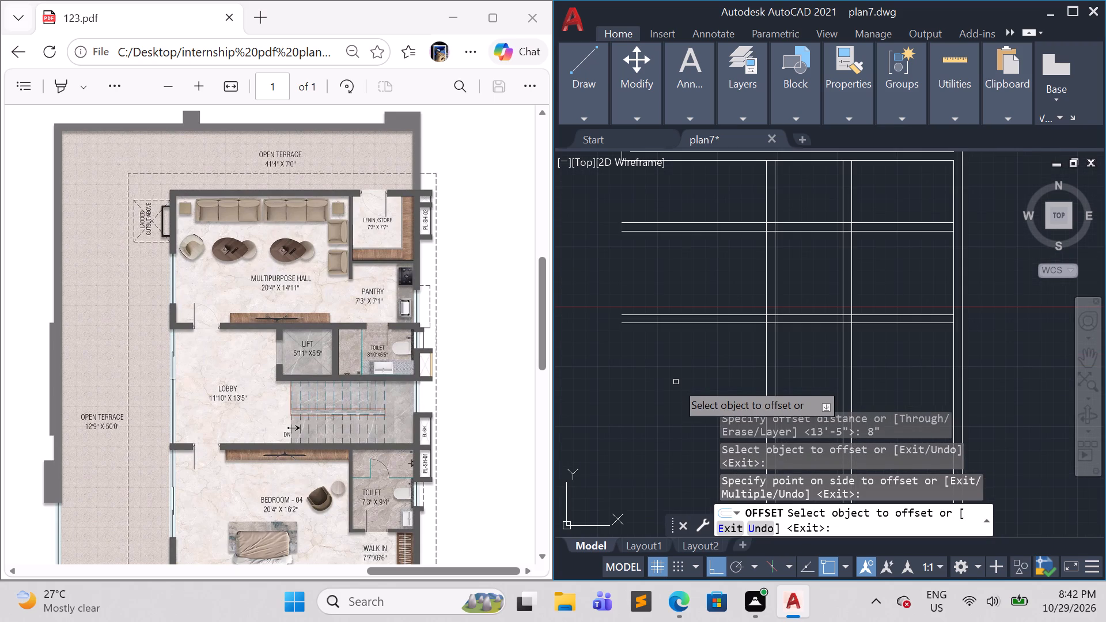
pyautogui.press('Escape')
pyautogui.press('Escape')
# Trim the four vertical partition lines between the lift and toilet's bottom wall and the lobby's lower wall.
pyautogui.write('tr')
pyautogui.press('Return')
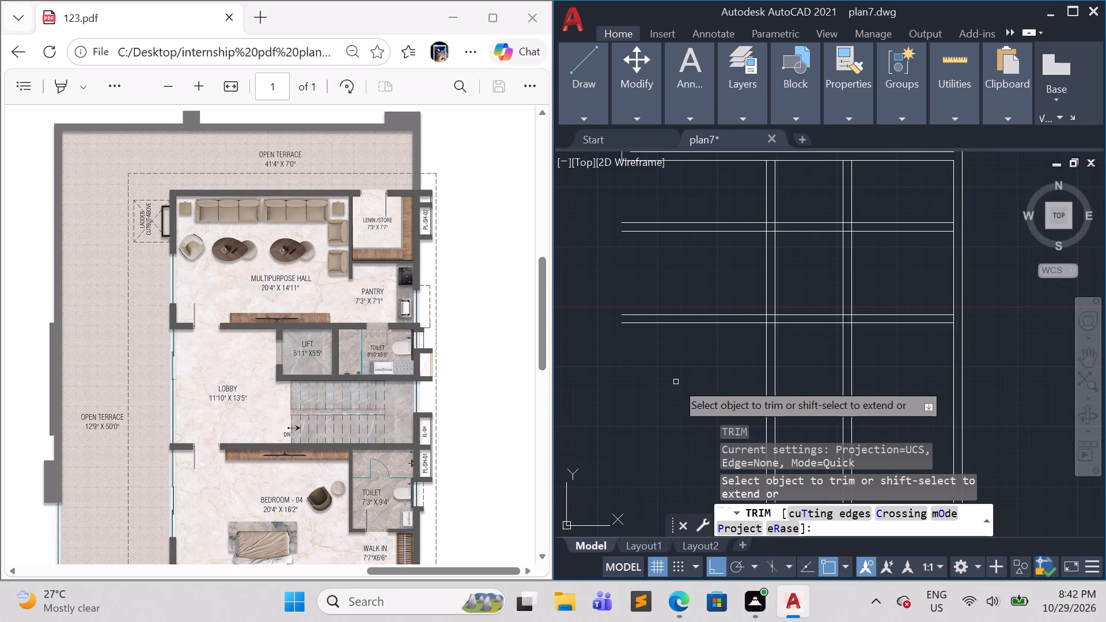
pyautogui.moveTo(723, 286); pyautogui.dragTo(851, 276)
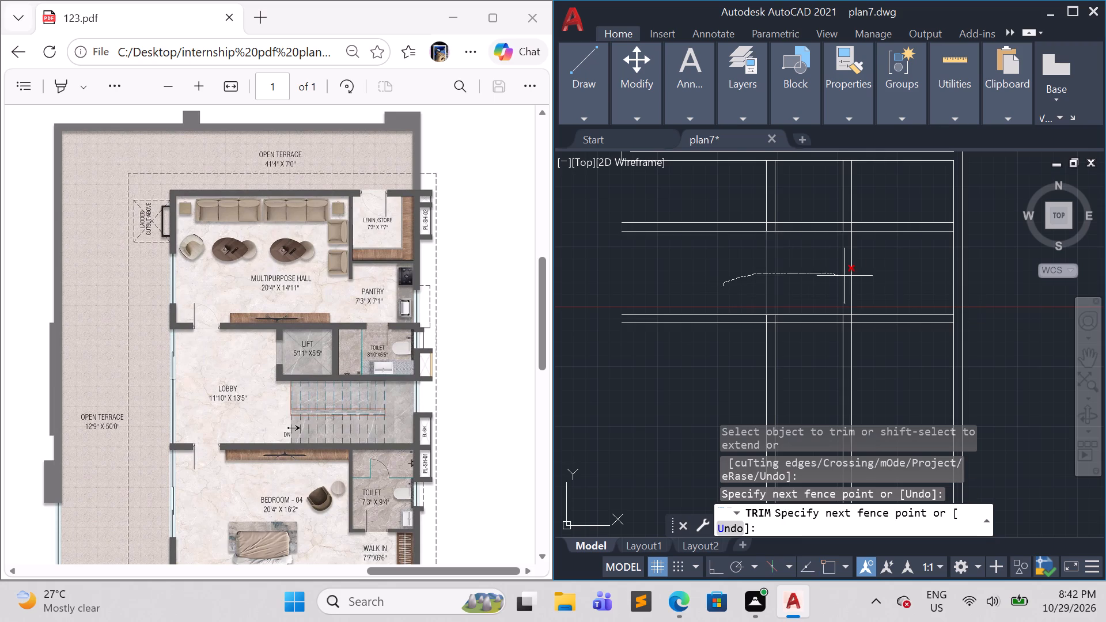
pyautogui.moveTo(851, 276); pyautogui.dragTo(870, 275)
# Trim the overlapping lines where the lift-toilet partition and the lift's outer wall meet their bottom wall.
pyautogui.scroll(1, 841, 233)
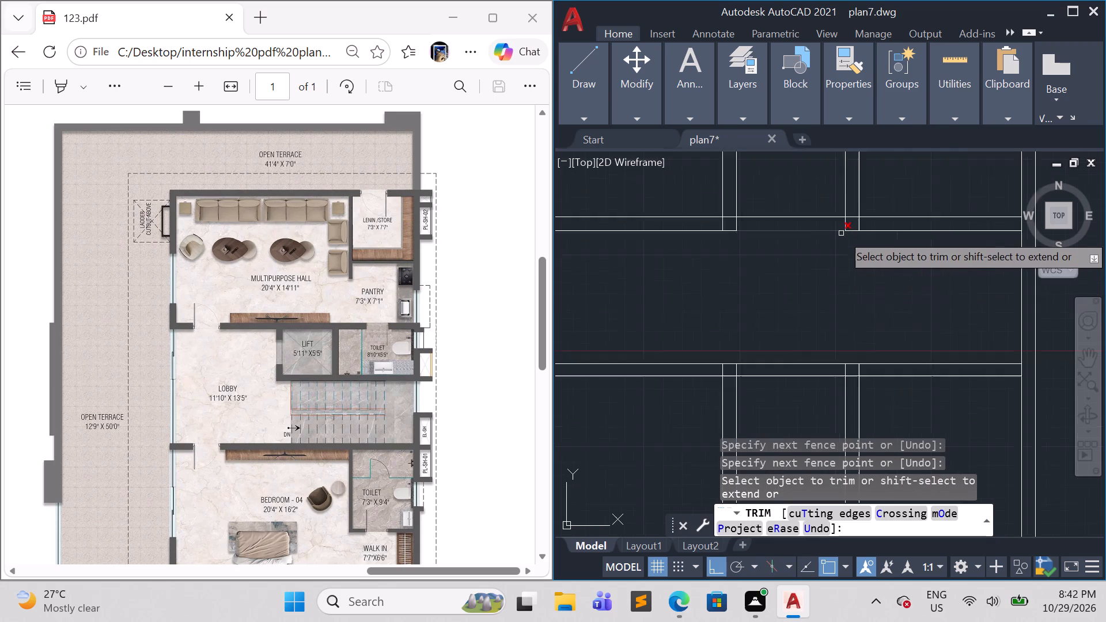
pyautogui.scroll(1, 841, 233)
pyautogui.moveTo(830, 210); pyautogui.dragTo(868, 215)
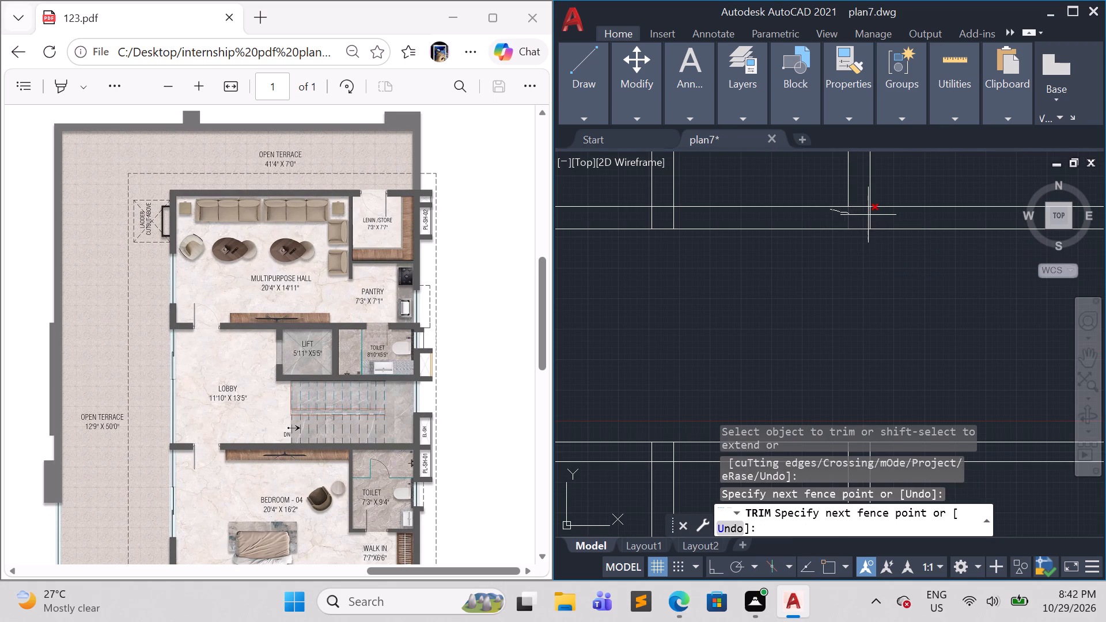
pyautogui.moveTo(868, 215); pyautogui.dragTo(876, 217)
pyautogui.click(858, 205)
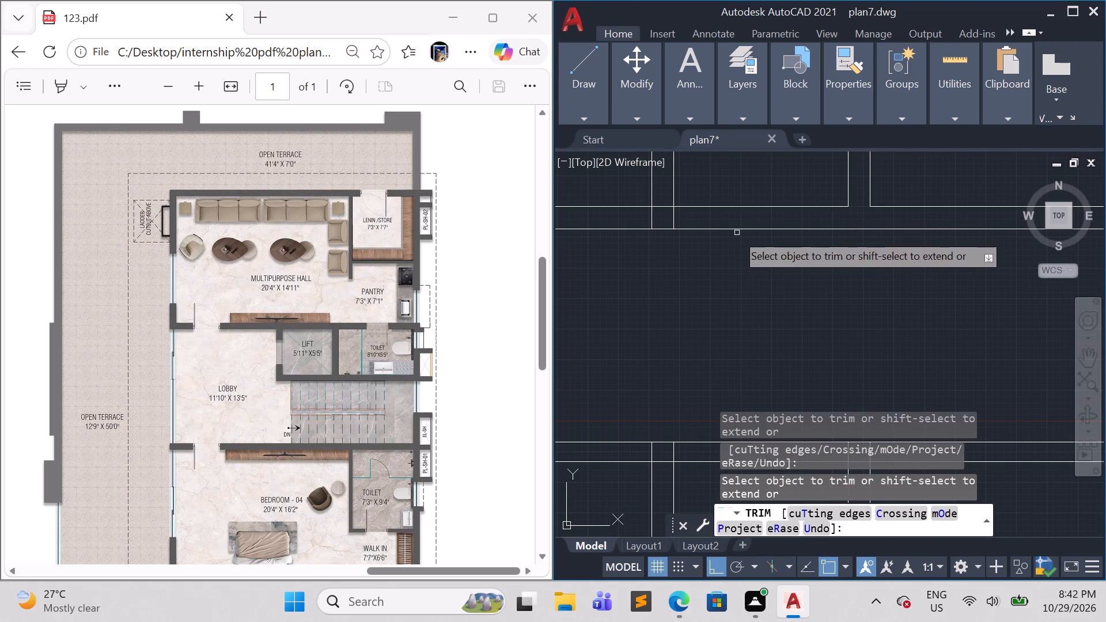
pyautogui.moveTo(630, 215); pyautogui.dragTo(682, 216)
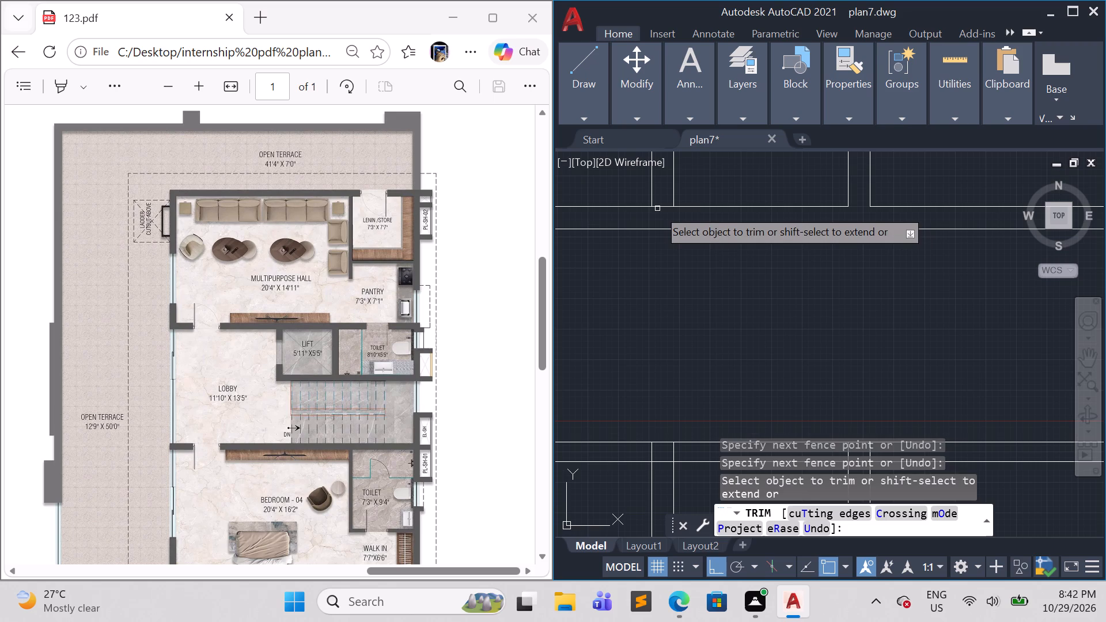
pyautogui.click(660, 203)
pyautogui.click(665, 217)
# Trim the hall bottom wall's outer line where the lift's outer wall and the lift-toilet partition meet it.
pyautogui.scroll(-3, 675, 227)
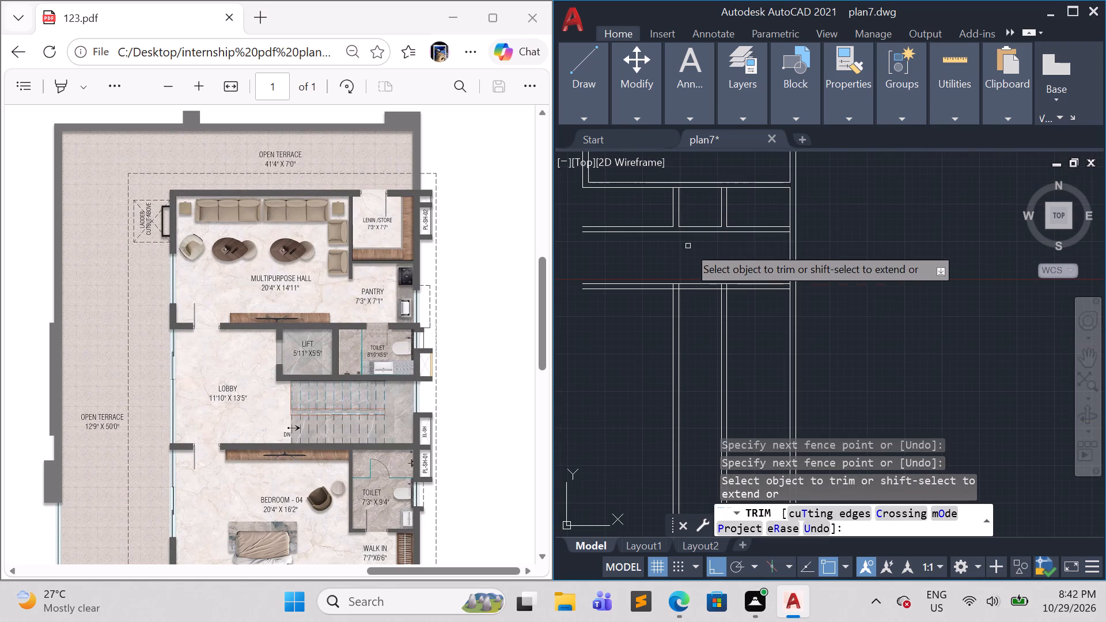
pyautogui.scroll(4, 673, 185)
pyautogui.moveTo(687, 185); pyautogui.dragTo(683, 216)
pyautogui.scroll(-4, 683, 223)
pyautogui.scroll(4, 743, 230)
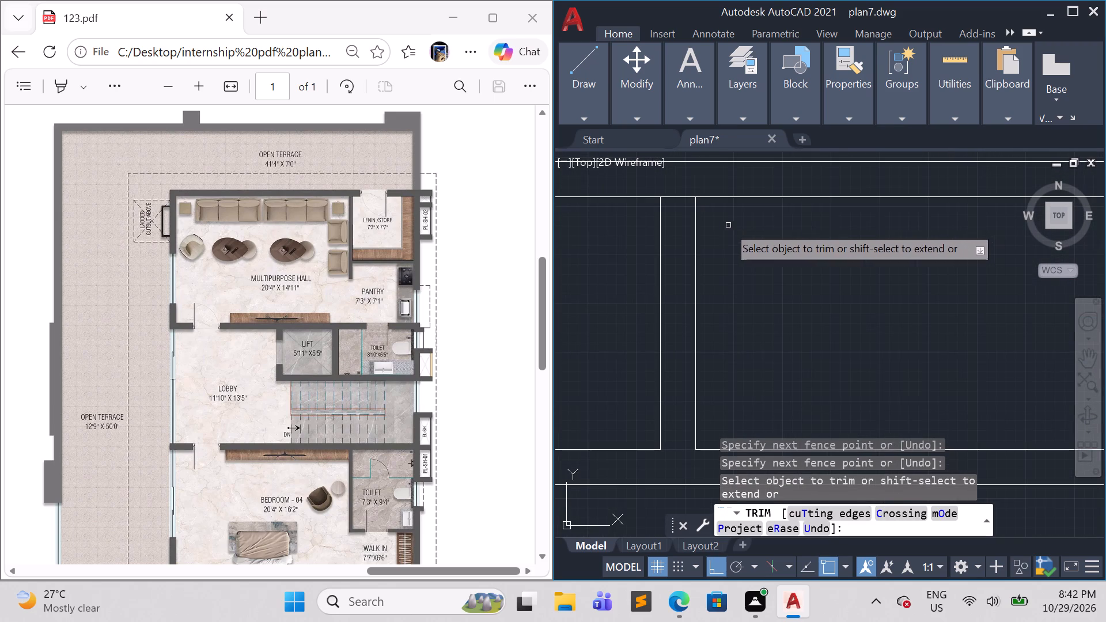
pyautogui.moveTo(685, 180); pyautogui.dragTo(681, 225)
pyautogui.scroll(-4, 679, 233)
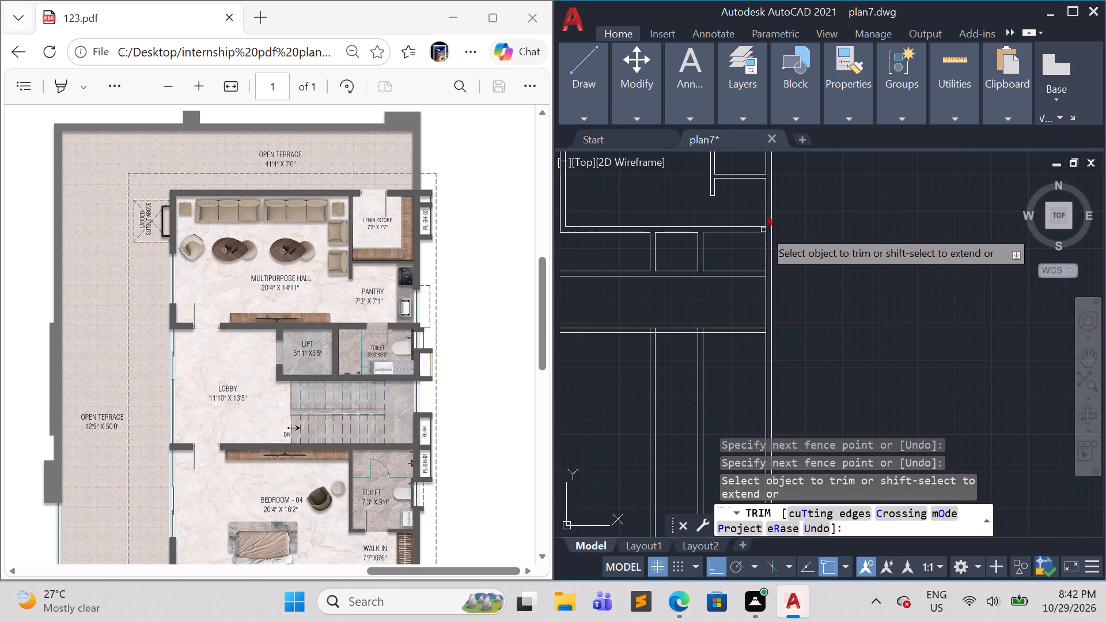
# Trim the side wall's inner line across the end of the toilet's bottom wall.
pyautogui.scroll(3, 767, 267)
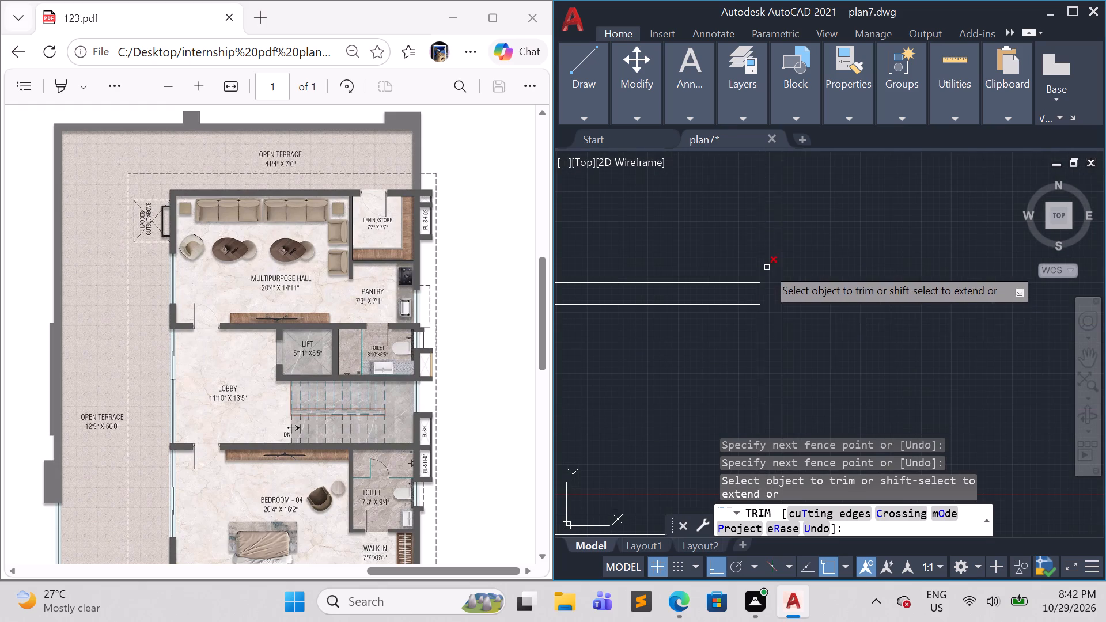
pyautogui.moveTo(738, 293); pyautogui.dragTo(768, 293)
pyautogui.scroll(-3, 769, 294)
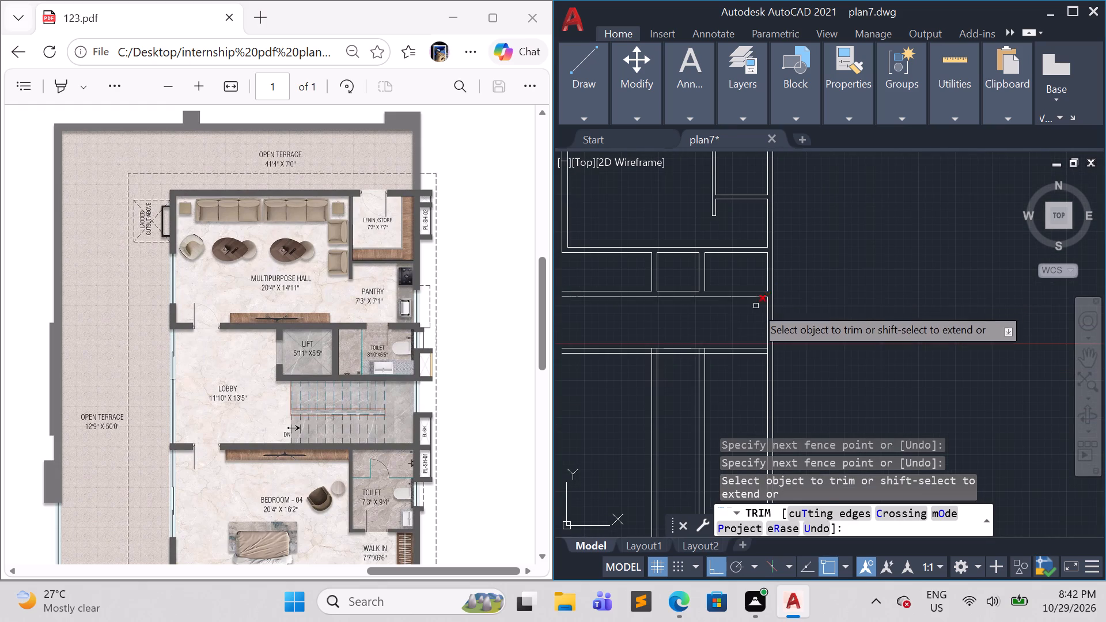
# Close the lift's bottom-left wall corner by extending its outer vertical line and trimming the bottom wall lines beyond it.
pyautogui.moveTo(649, 323); pyautogui.dragTo(785, 319, button='middle')
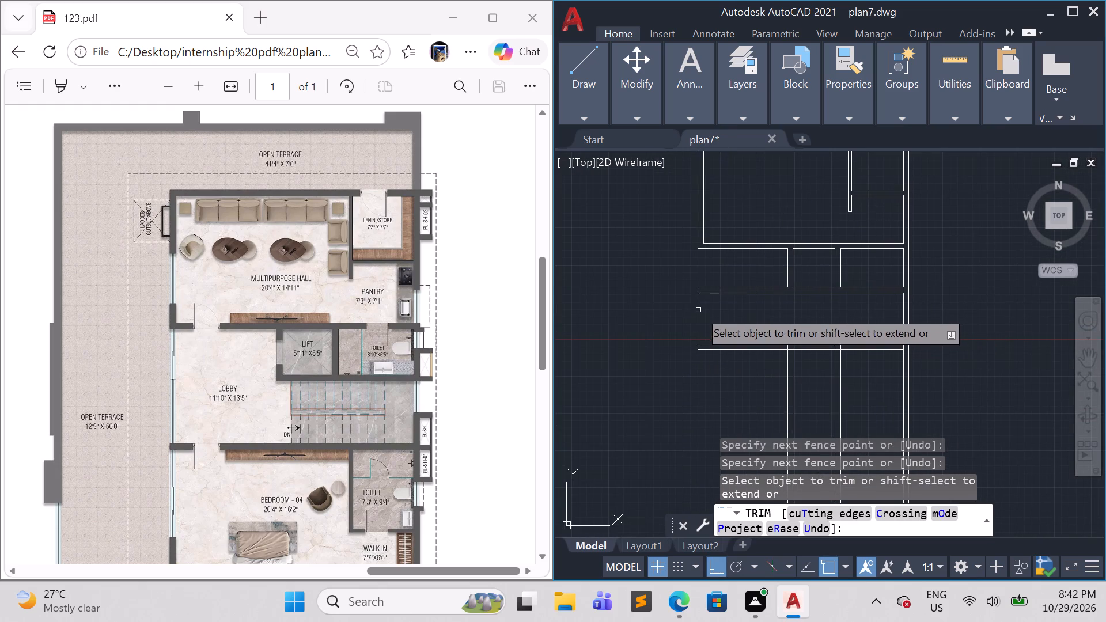
pyautogui.moveTo(697, 309); pyautogui.dragTo(738, 315, button='middle')
pyautogui.scroll(1, 738, 316)
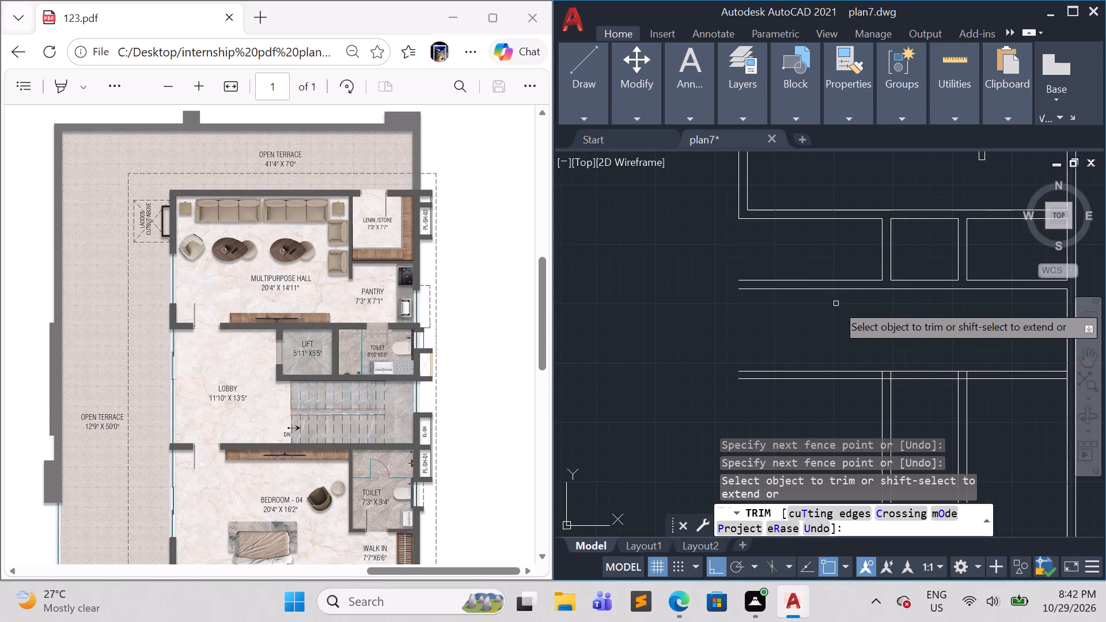
pyautogui.keyDown('shift'); pyautogui.click(881, 272); pyautogui.keyUp('shift')
pyautogui.moveTo(843, 258); pyautogui.dragTo(812, 320)
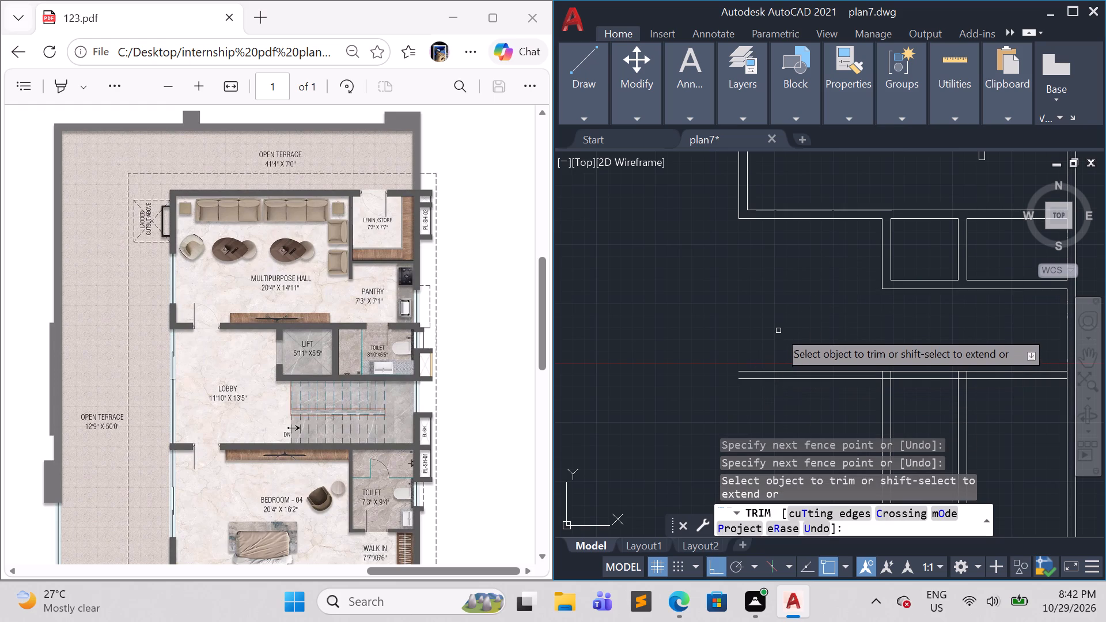
pyautogui.moveTo(778, 331); pyautogui.dragTo(715, 280, button='middle')
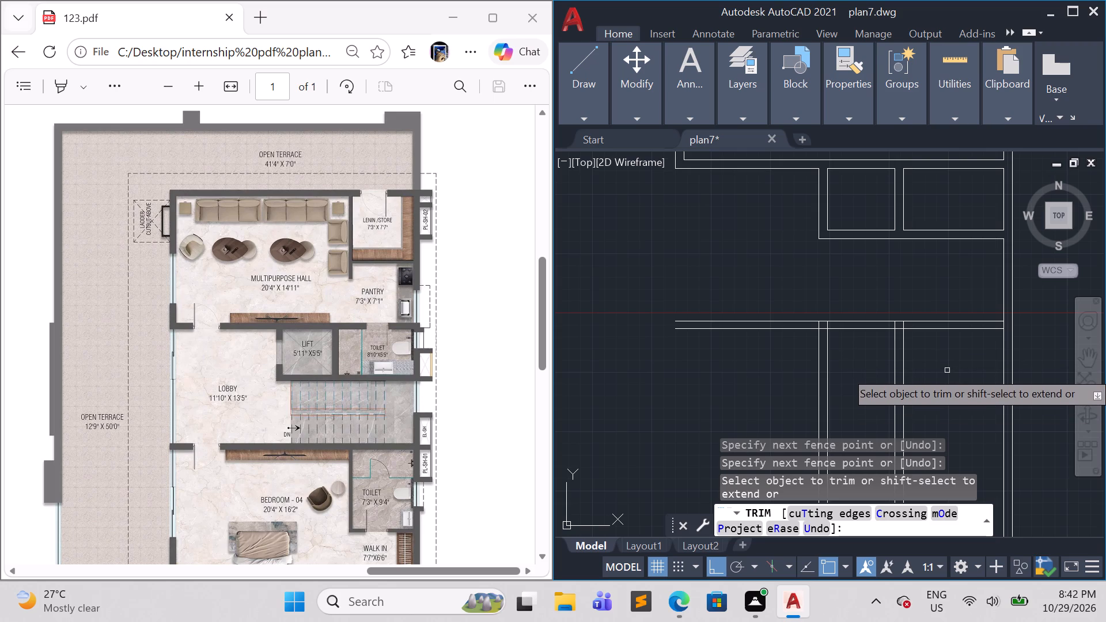
pyautogui.press('Escape')
# Erase the four leftover vertical wall lines below the wall between the lobby and Bedroom-04.
pyautogui.moveTo(946, 382); pyautogui.dragTo(772, 382)
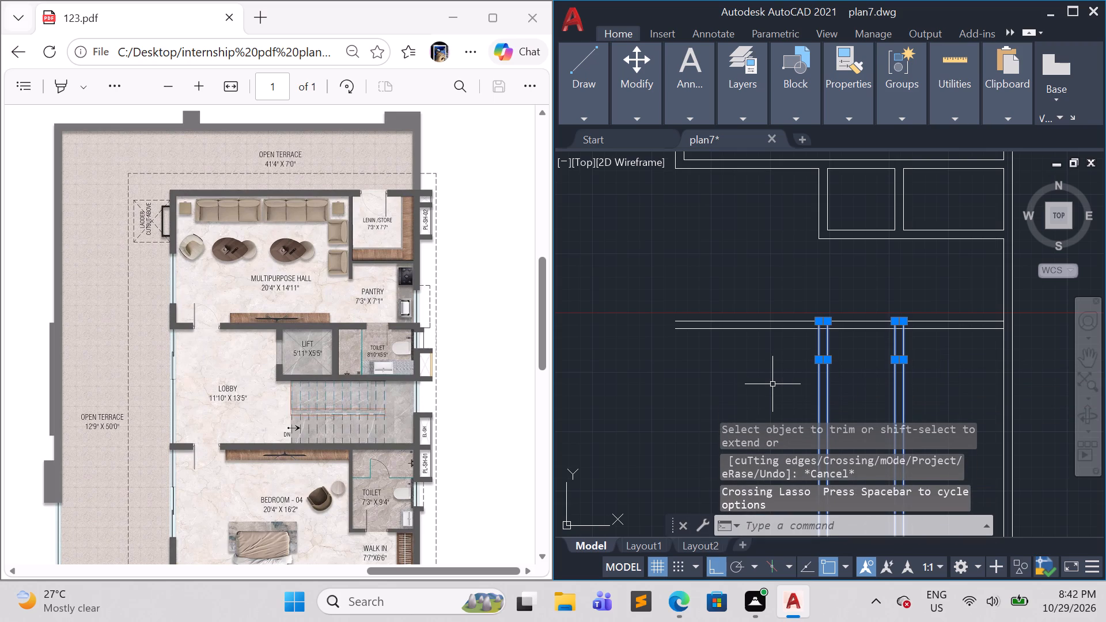
pyautogui.press('e')
pyautogui.press('Return')
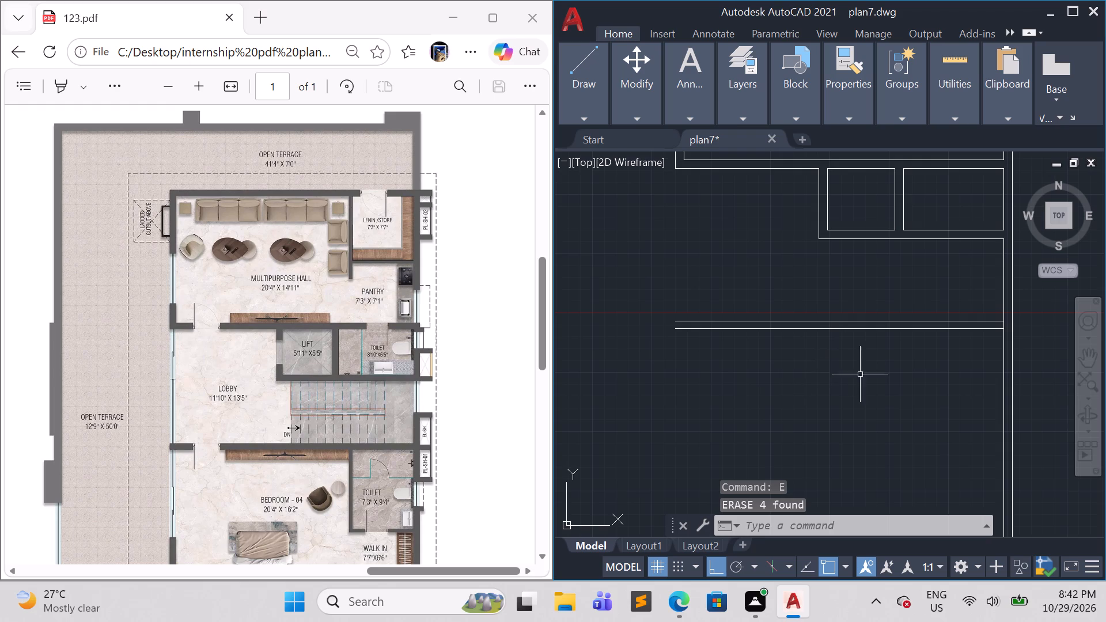
# Trim the side wall's inner line across the end of the wall between the lobby and Bedroom-04.
pyautogui.scroll(-1, 912, 392)
pyautogui.moveTo(912, 392); pyautogui.dragTo(844, 345, button='middle')
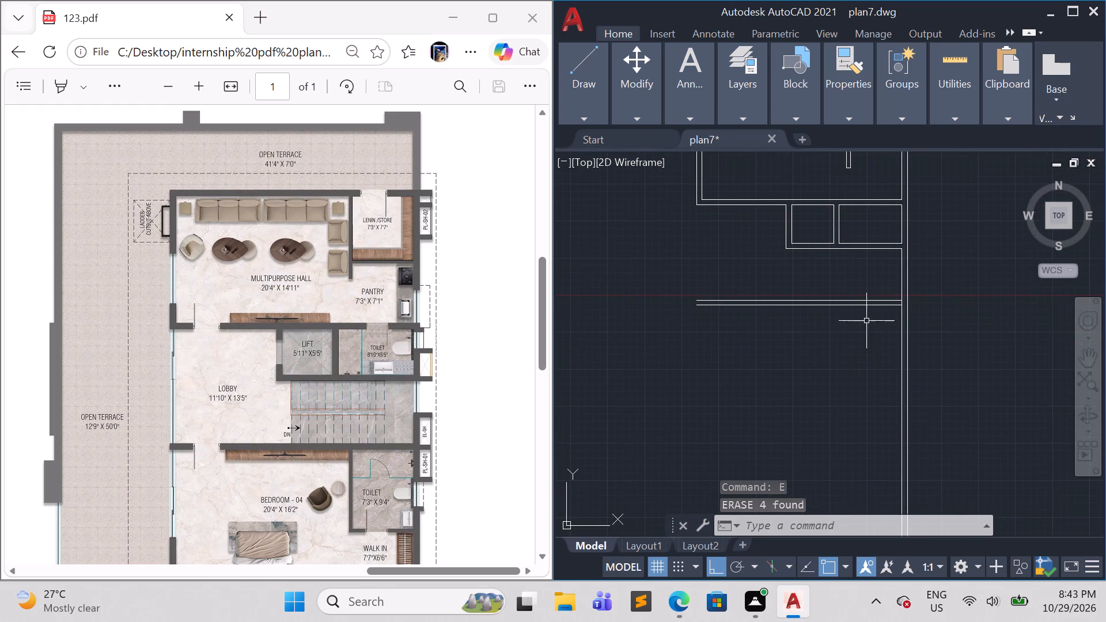
pyautogui.scroll(3, 891, 304)
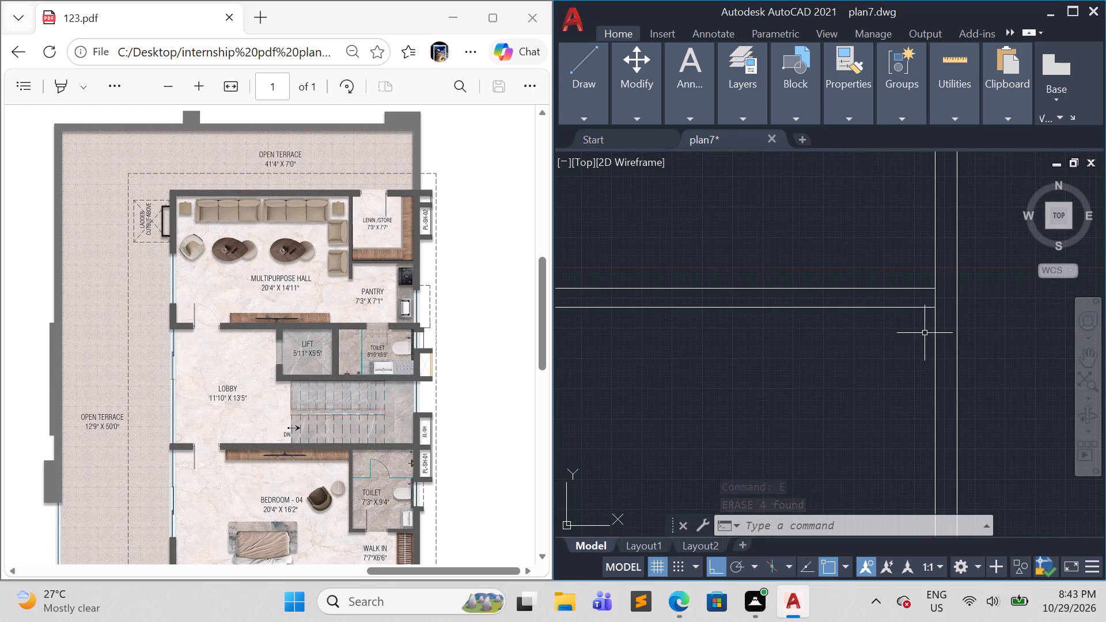
pyautogui.write('tr')
pyautogui.press('Return')
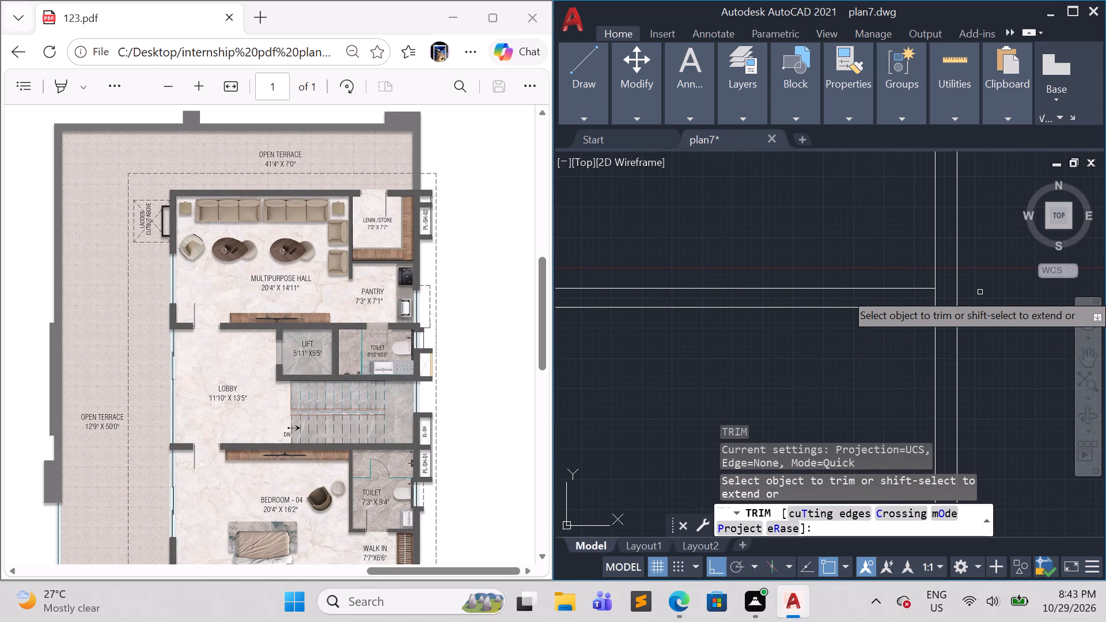
pyautogui.click(929, 299)
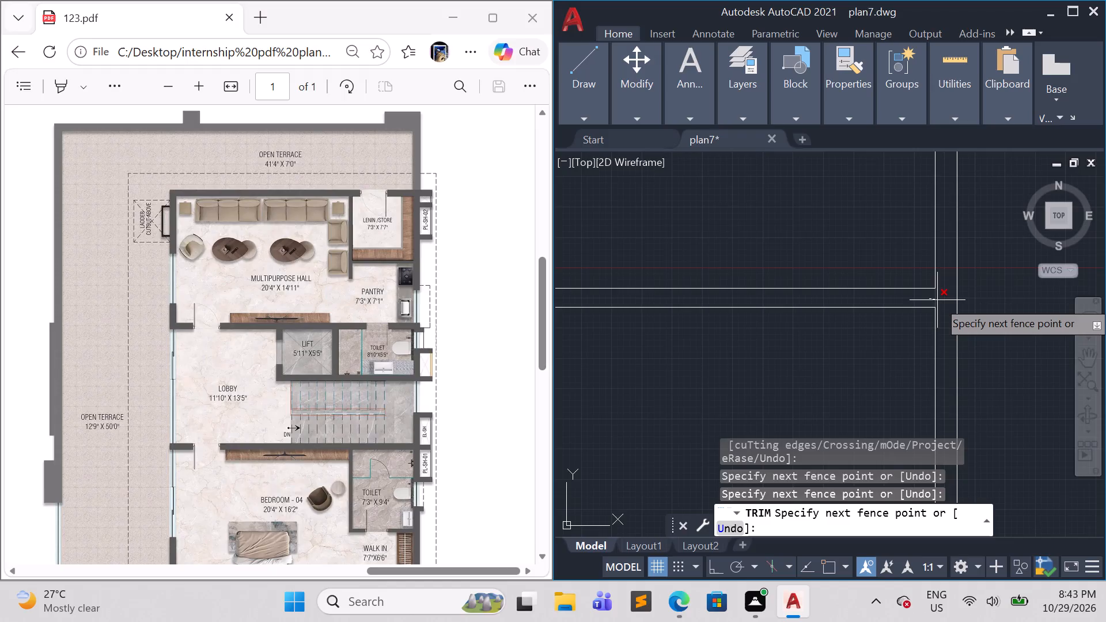
pyautogui.click(941, 297)
pyautogui.press('Escape')
pyautogui.scroll(-2, 919, 347)
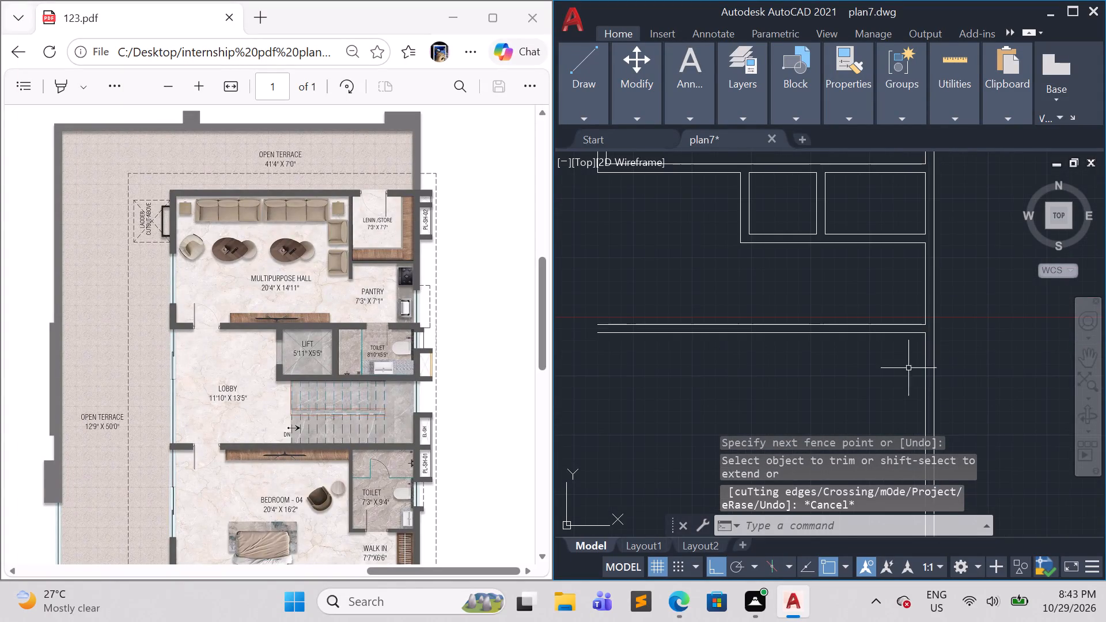
# Offset the lower line of the lobby–Bedroom-04 wall 16'2" downward for the bedroom's depth.
pyautogui.moveTo(886, 388); pyautogui.dragTo(875, 297, button='middle')
pyautogui.scroll(1, 876, 351)
pyautogui.scroll(-3, 875, 278)
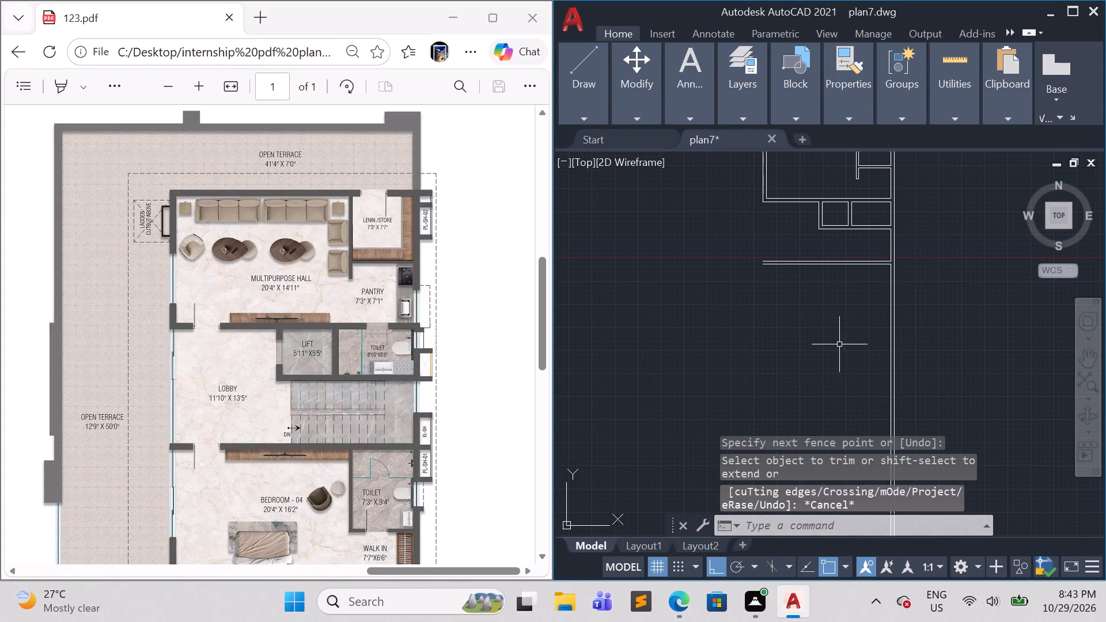
pyautogui.scroll(1, 835, 336)
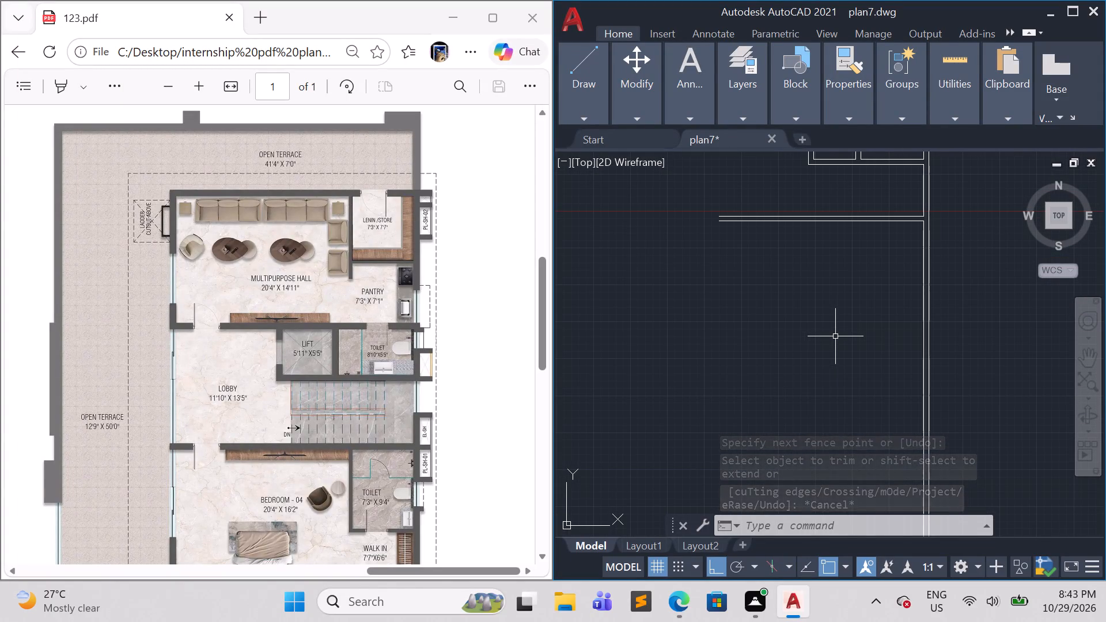
pyautogui.scroll(-2, 471, 411)
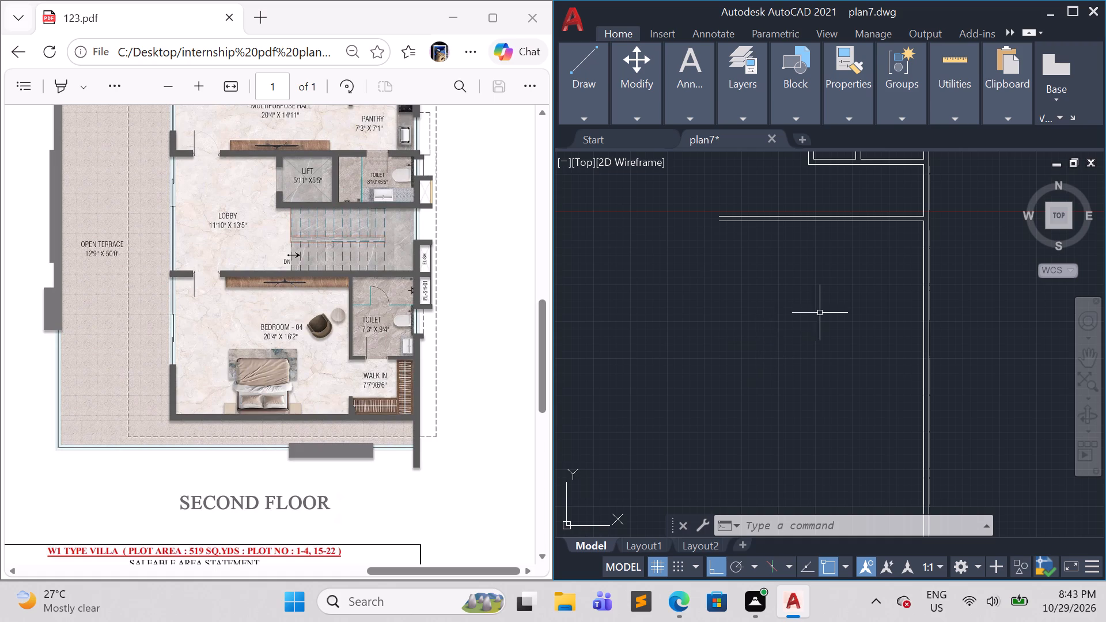
pyautogui.click(870, 221)
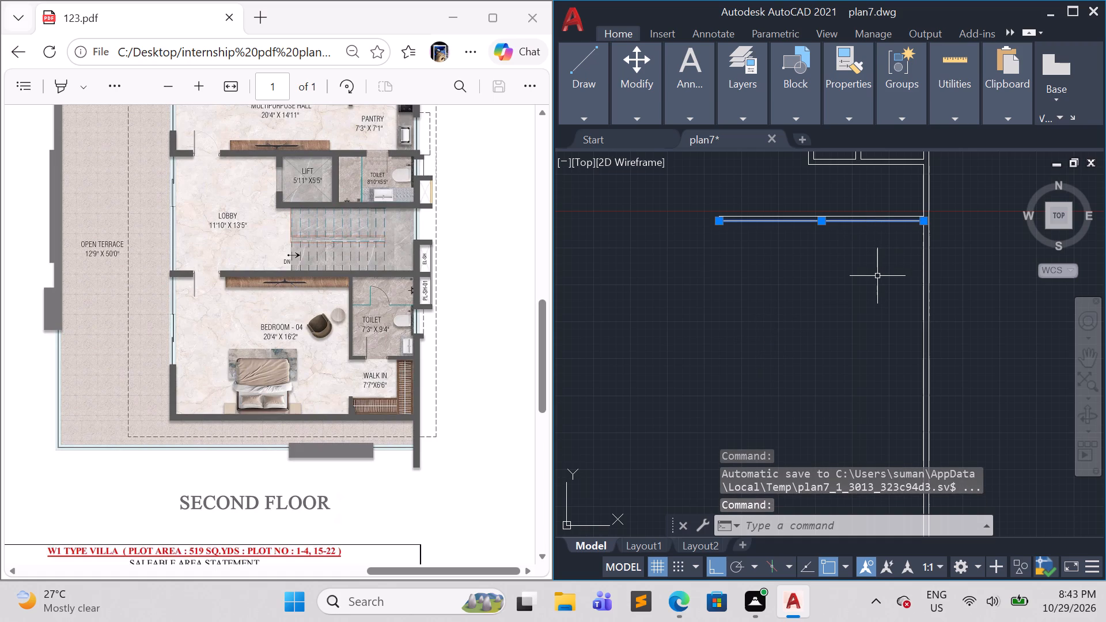
pyautogui.press('o')
pyautogui.press('Return')
pyautogui.write("16'")
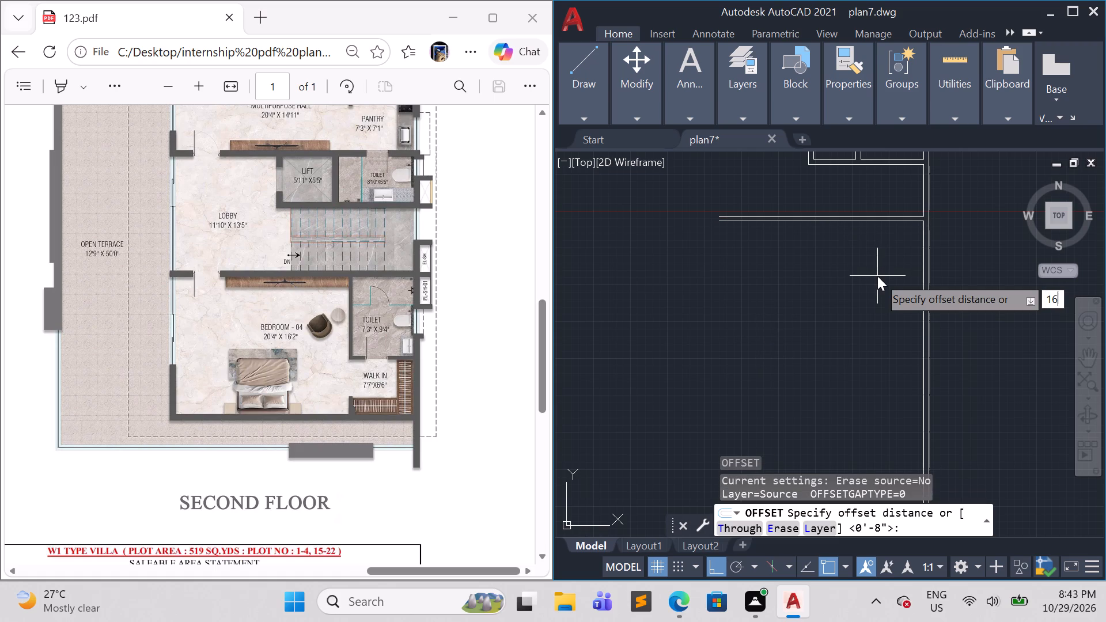
pyautogui.write('2"')
pyautogui.press('Return')
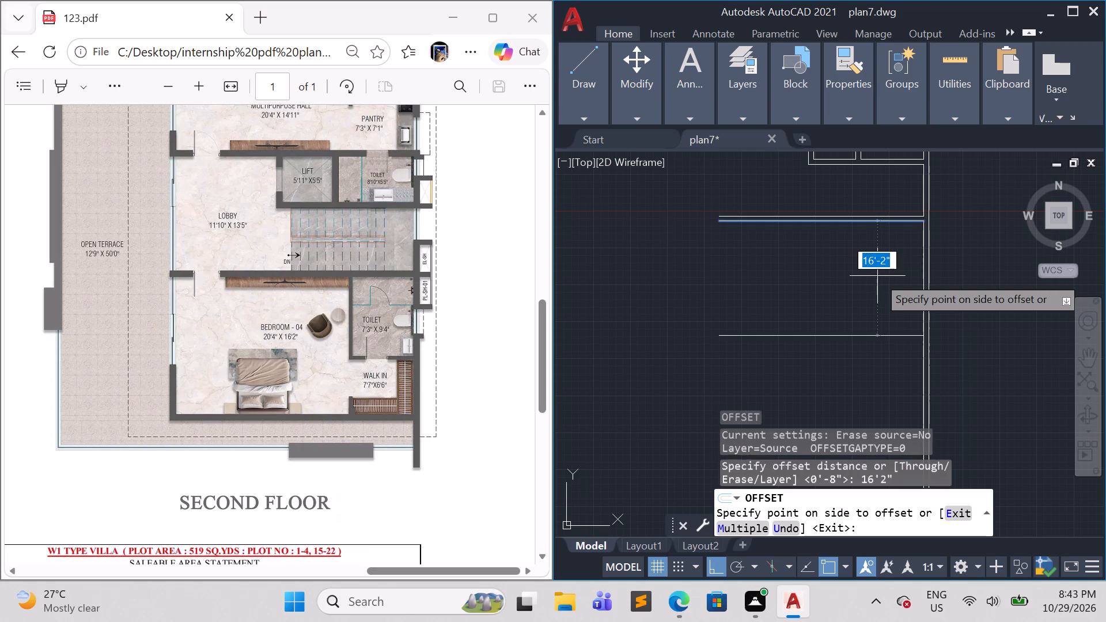
pyautogui.click(877, 276)
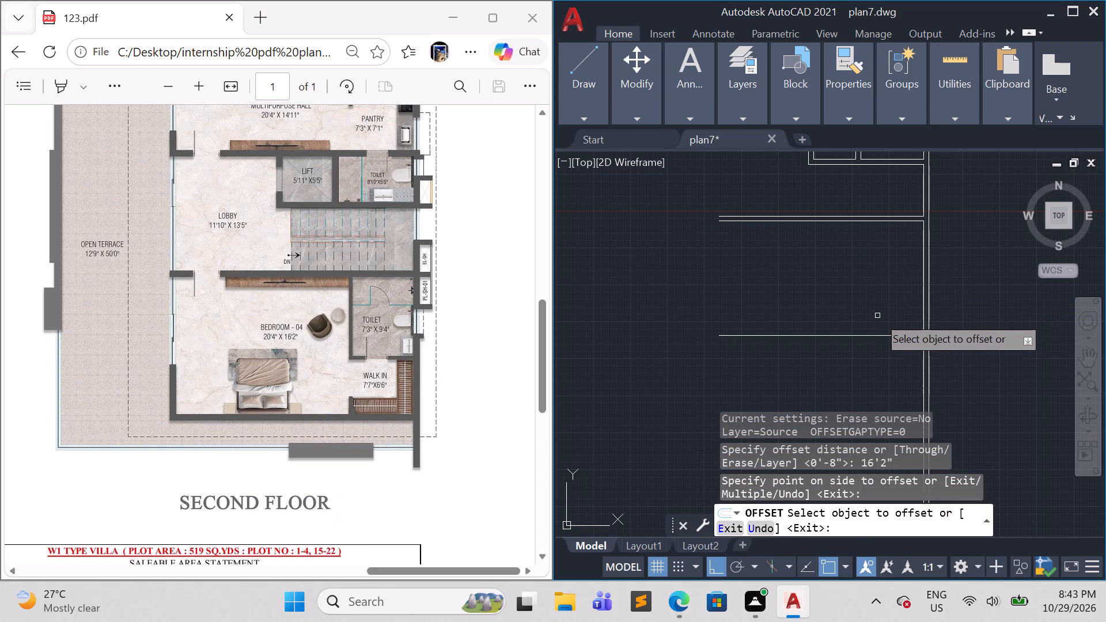
pyautogui.press('Escape')
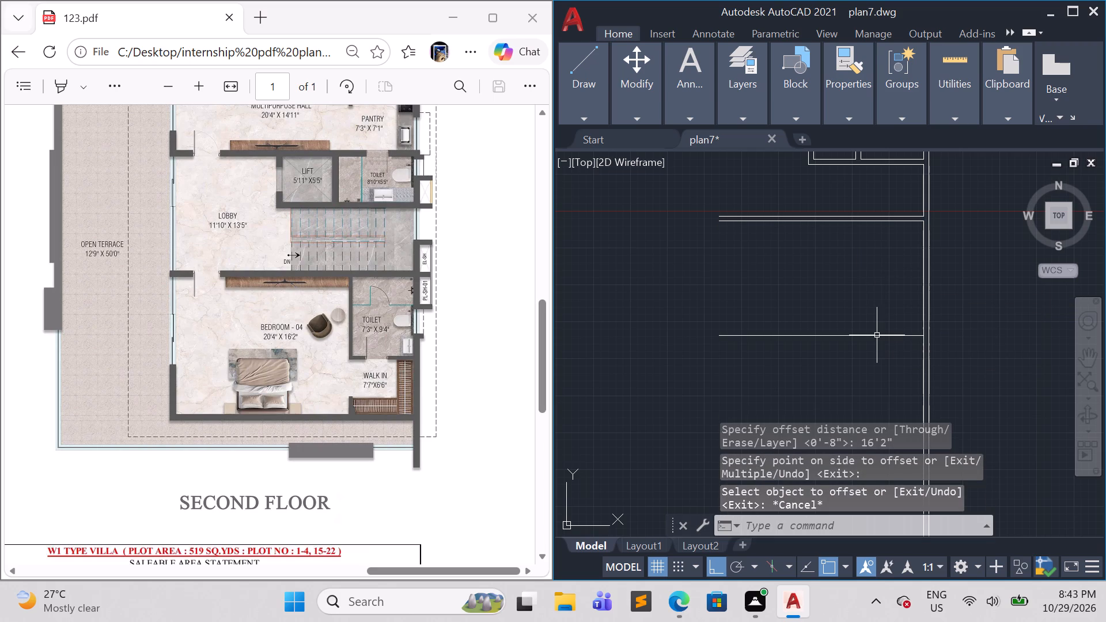
# Offset the new bedroom bottom line 9" downward to form Bedroom-04's bottom wall.
pyautogui.click(877, 335)
pyautogui.press('o')
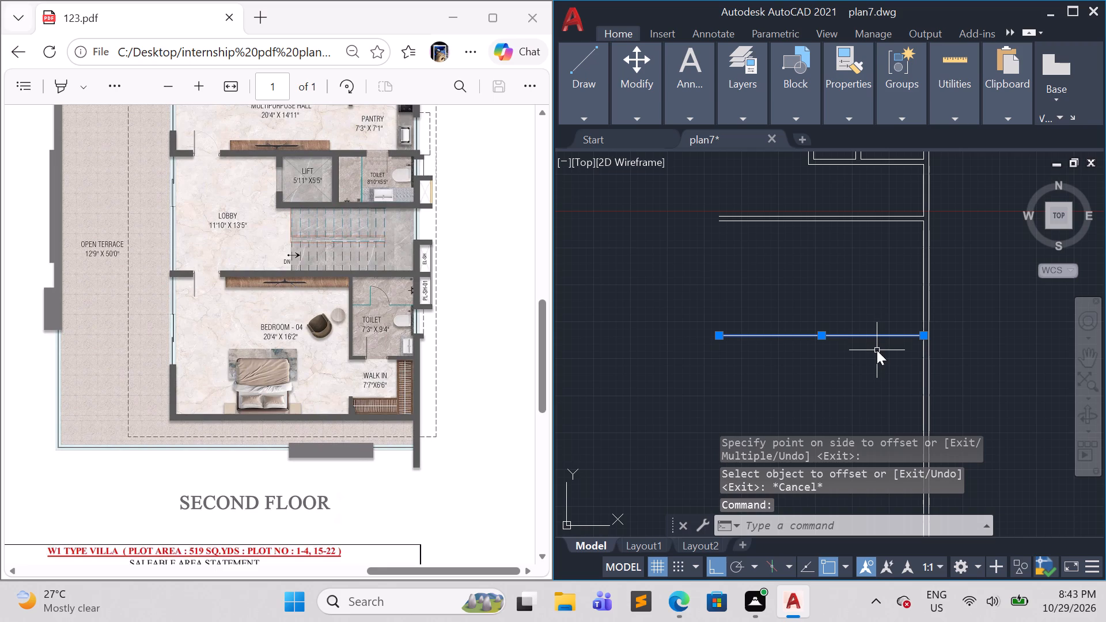
pyautogui.press('Return')
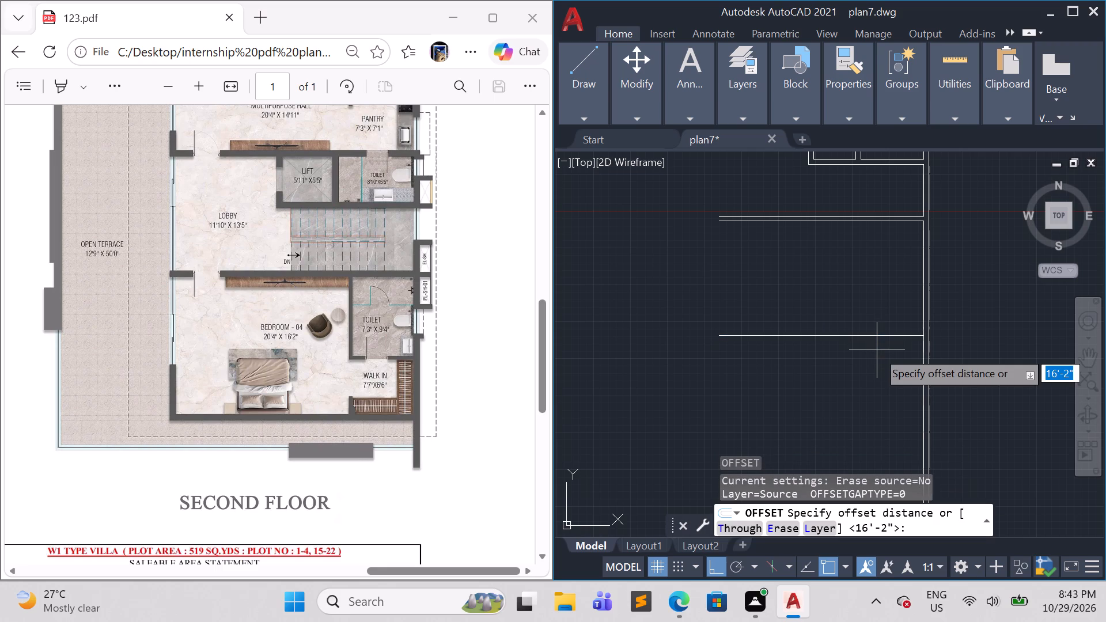
pyautogui.write('9"')
pyautogui.press('Return')
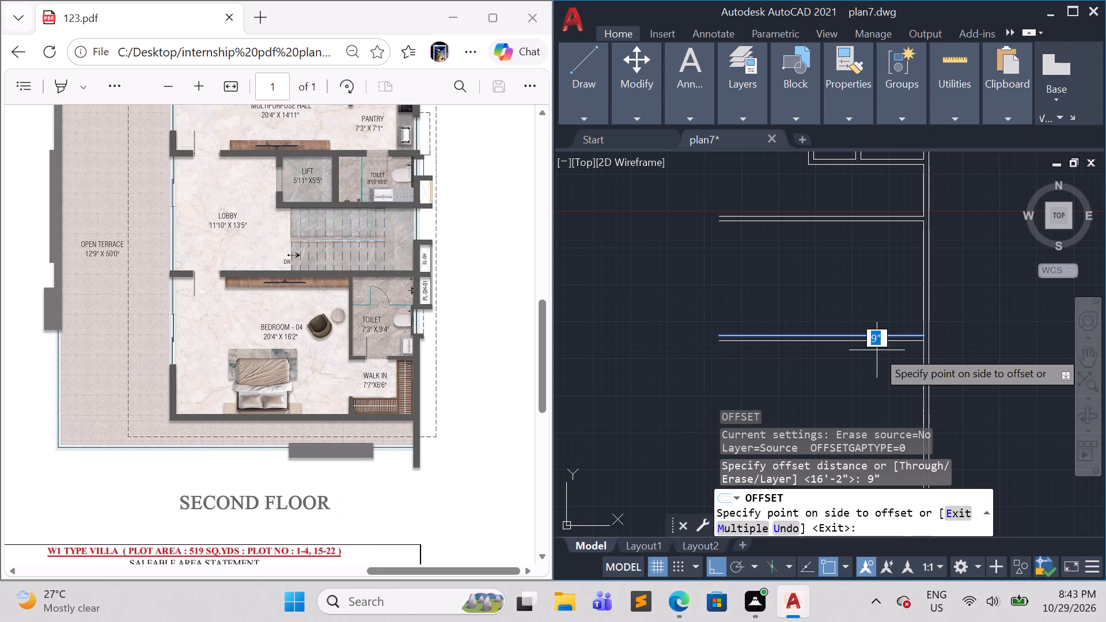
pyautogui.click(878, 362)
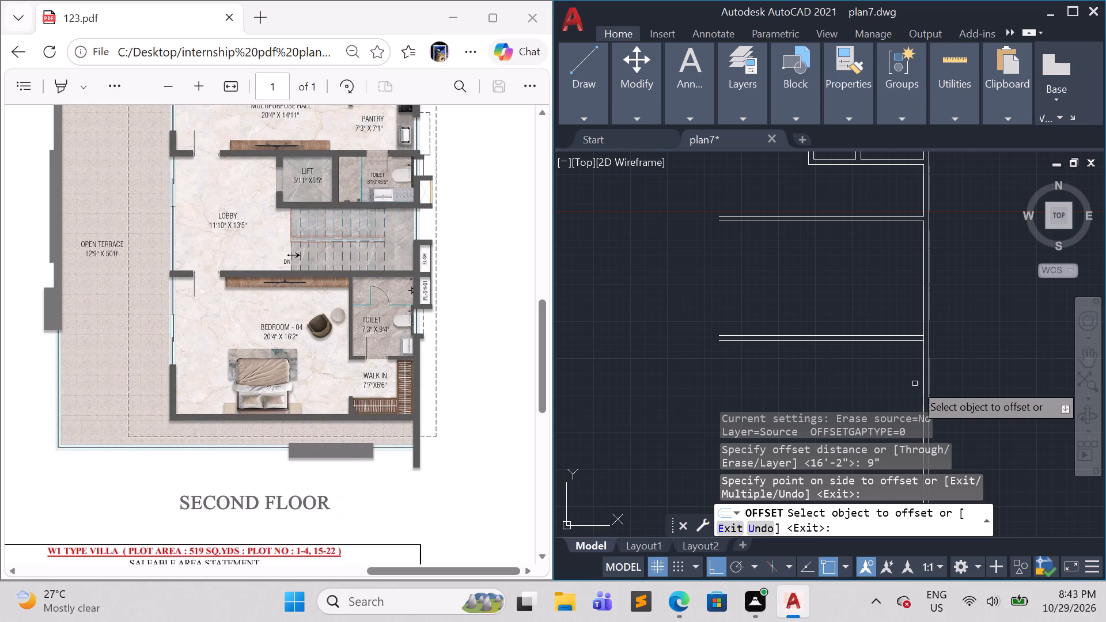
# Close the side wall with a short line across it below Bedroom-04's bottom wall, trimming both wall lines beyond it.
pyautogui.moveTo(961, 378); pyautogui.dragTo(946, 308, button='middle')
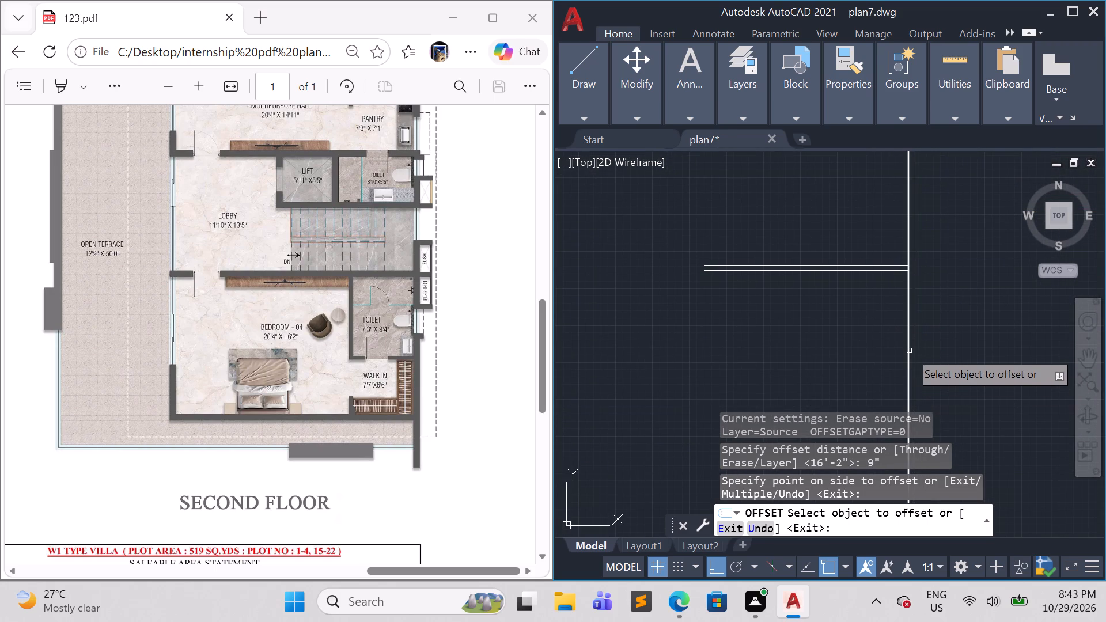
pyautogui.scroll(1, 912, 320)
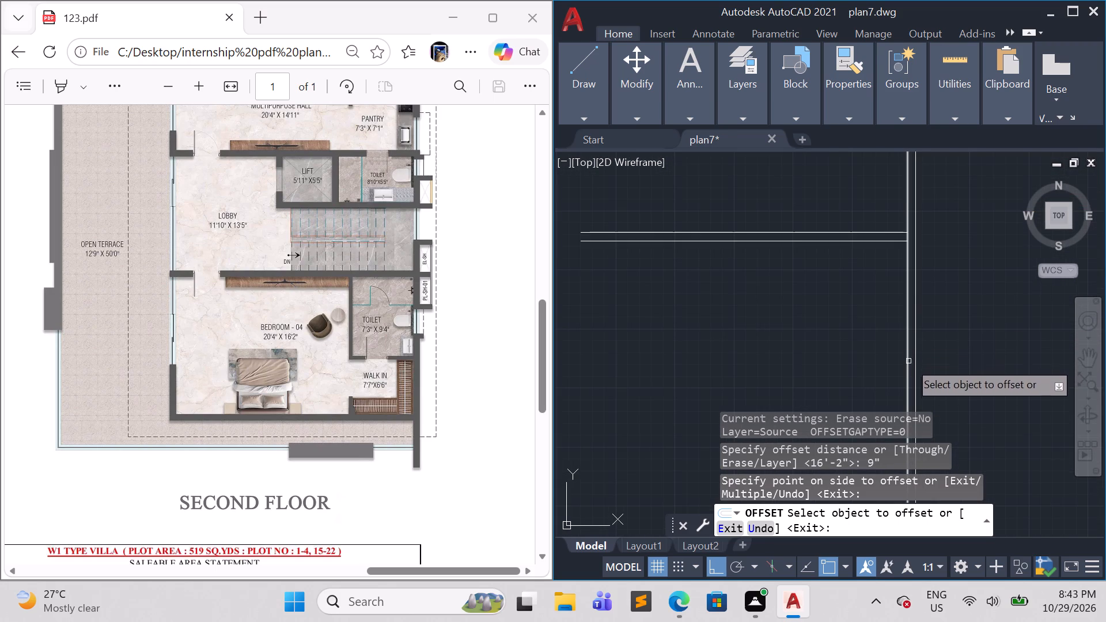
pyautogui.press('l')
pyautogui.press('Return')
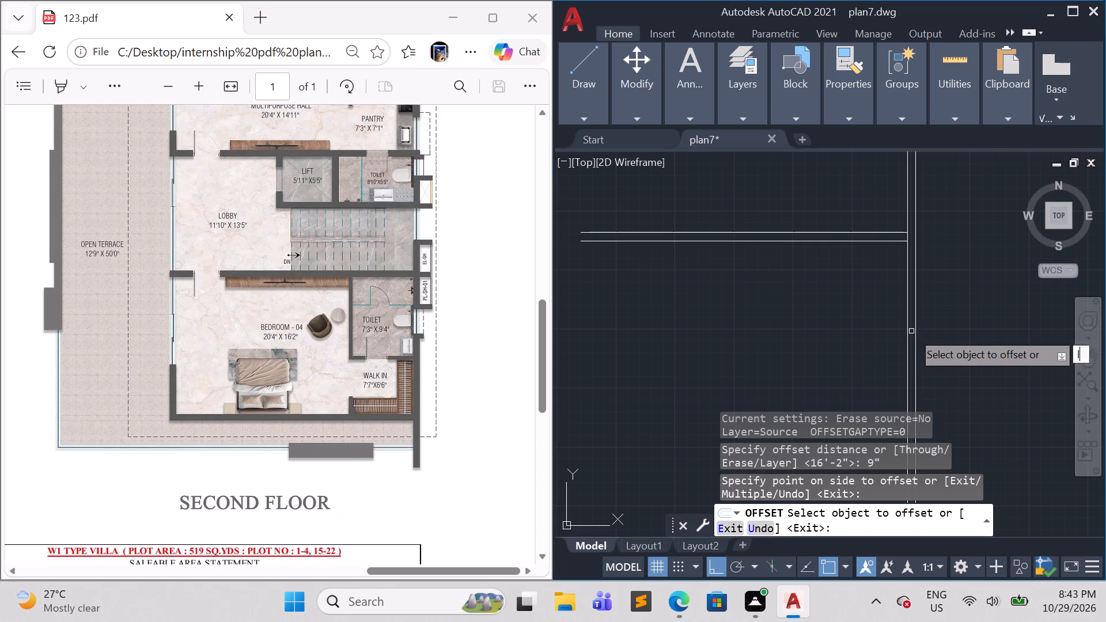
pyautogui.press('Escape')
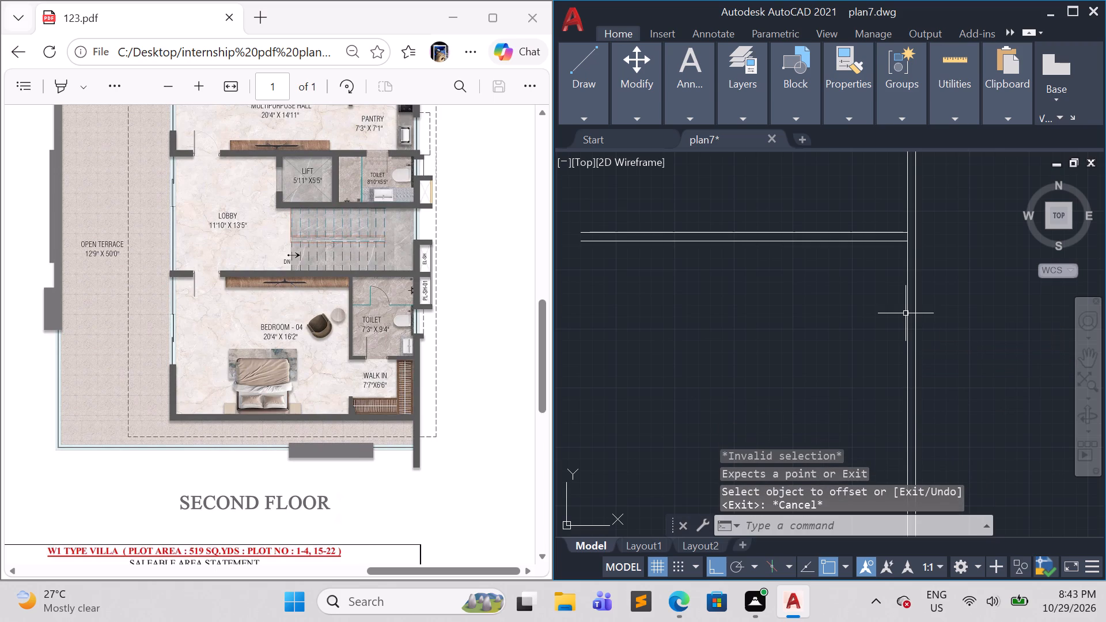
pyautogui.press('l')
pyautogui.press('Return')
pyautogui.click(906, 310)
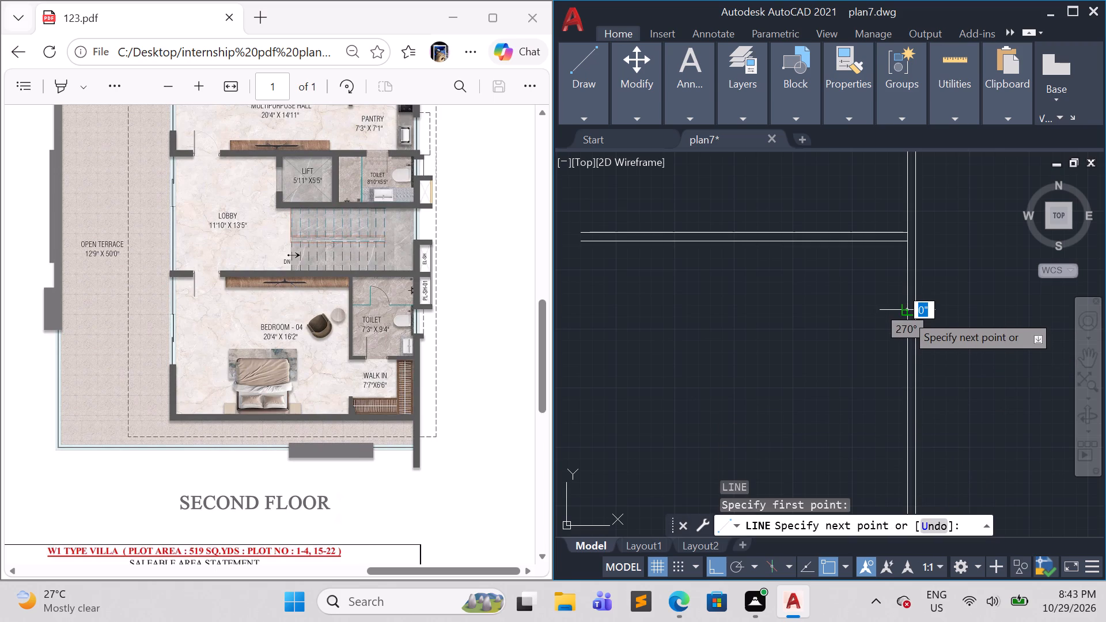
pyautogui.click(916, 308)
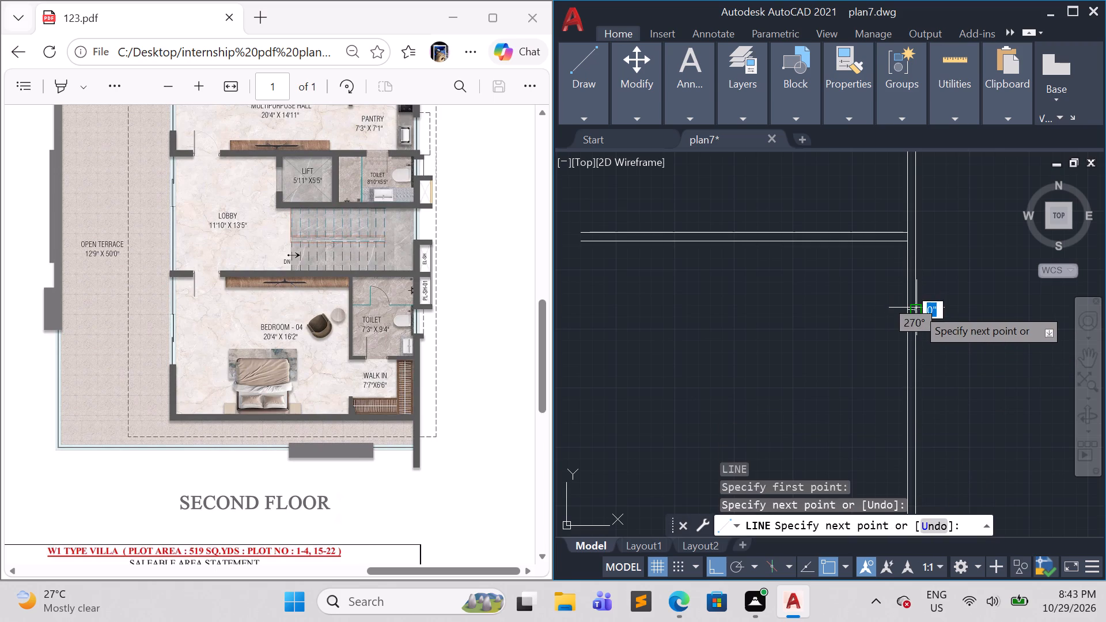
pyautogui.press('Escape')
pyautogui.write('tr')
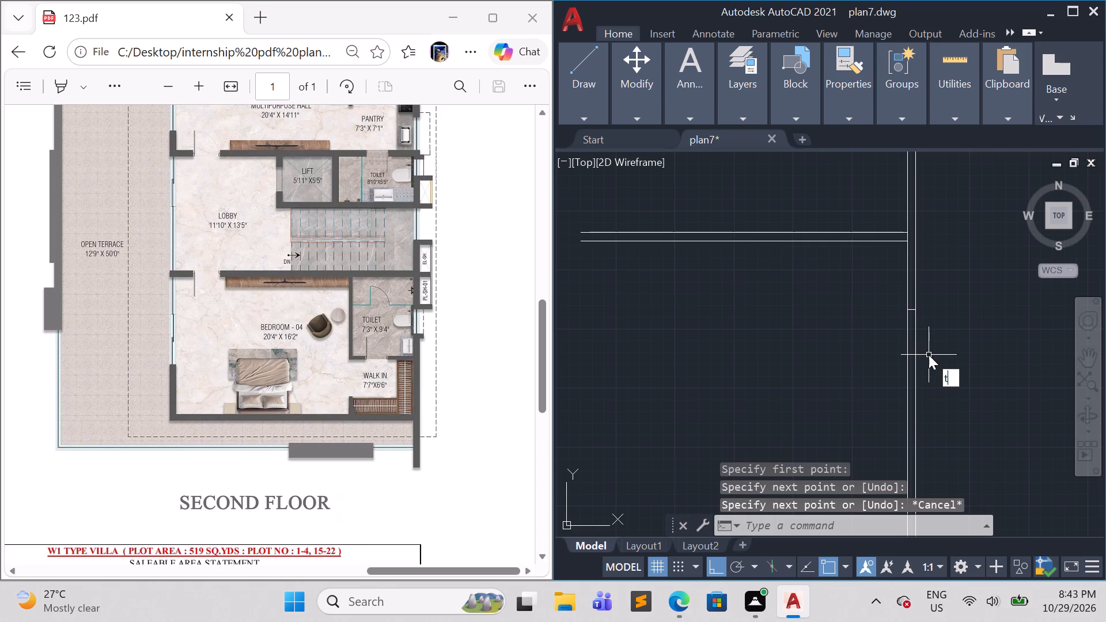
pyautogui.press('Return')
pyautogui.moveTo(942, 349); pyautogui.dragTo(858, 347)
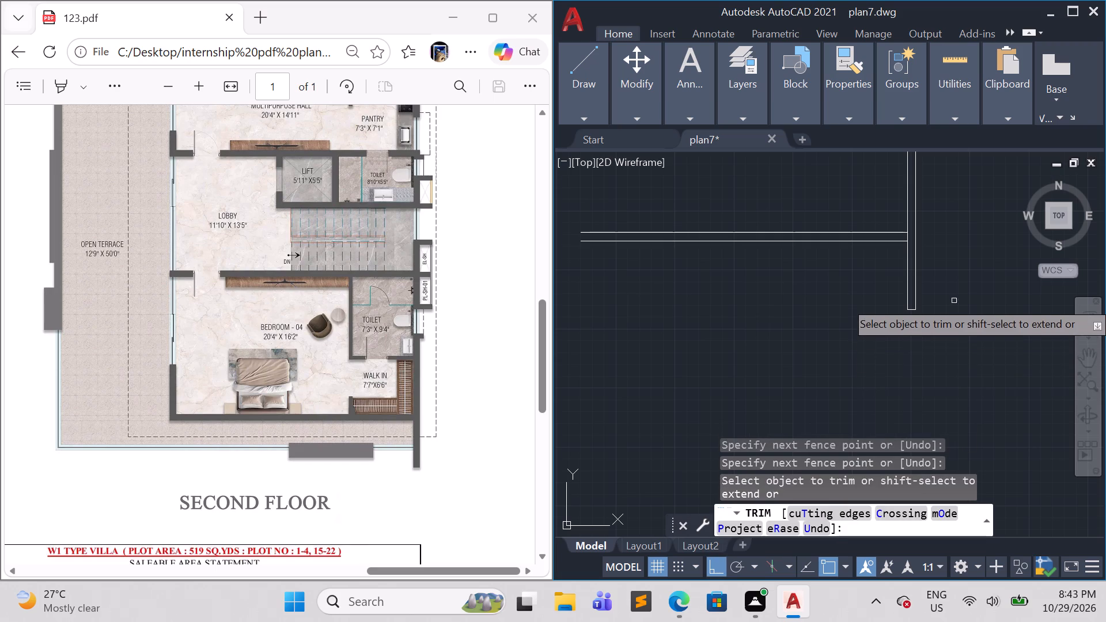
# Trim the side wall's inner line across the end of Bedroom-04's bottom wall.
pyautogui.scroll(2, 914, 229)
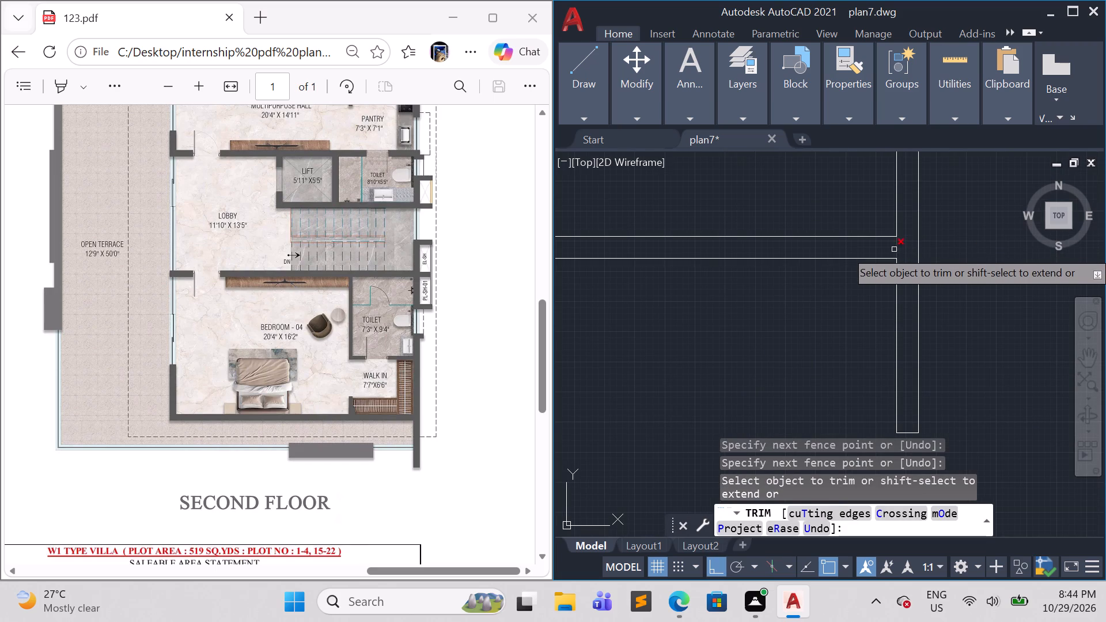
pyautogui.click(893, 248)
pyautogui.click(902, 246)
pyautogui.scroll(-1, 916, 271)
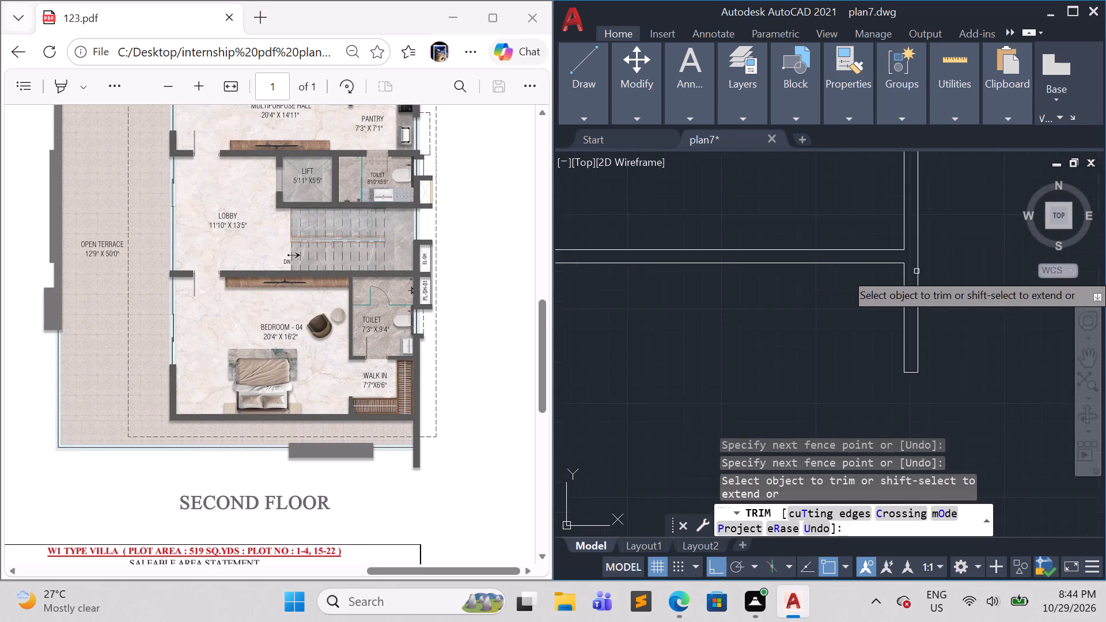
pyautogui.scroll(-2, 917, 274)
pyautogui.press('Escape')
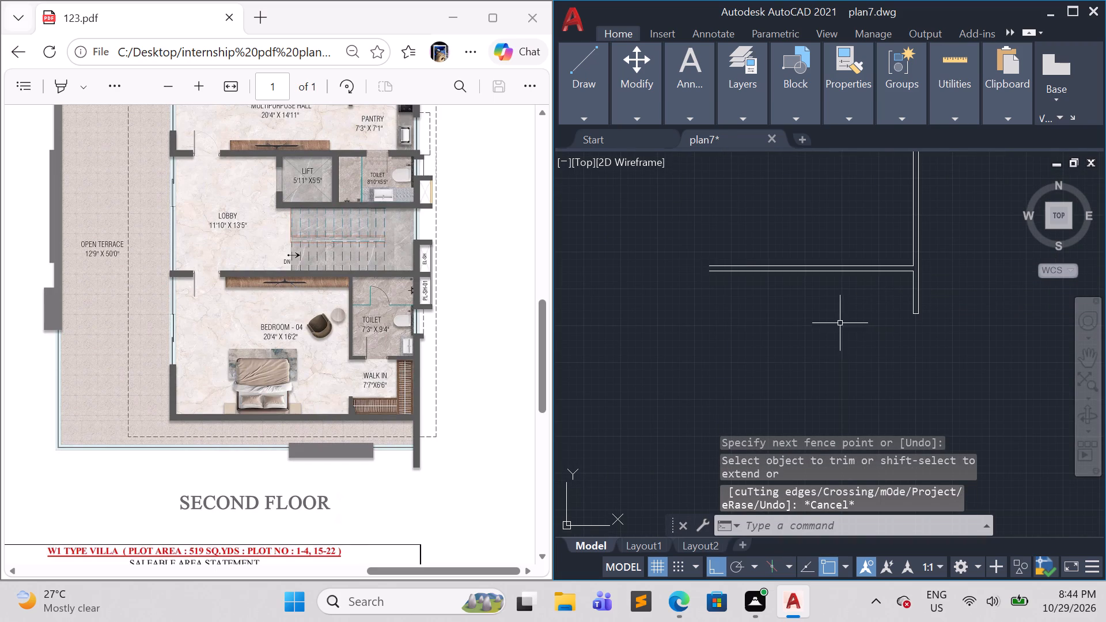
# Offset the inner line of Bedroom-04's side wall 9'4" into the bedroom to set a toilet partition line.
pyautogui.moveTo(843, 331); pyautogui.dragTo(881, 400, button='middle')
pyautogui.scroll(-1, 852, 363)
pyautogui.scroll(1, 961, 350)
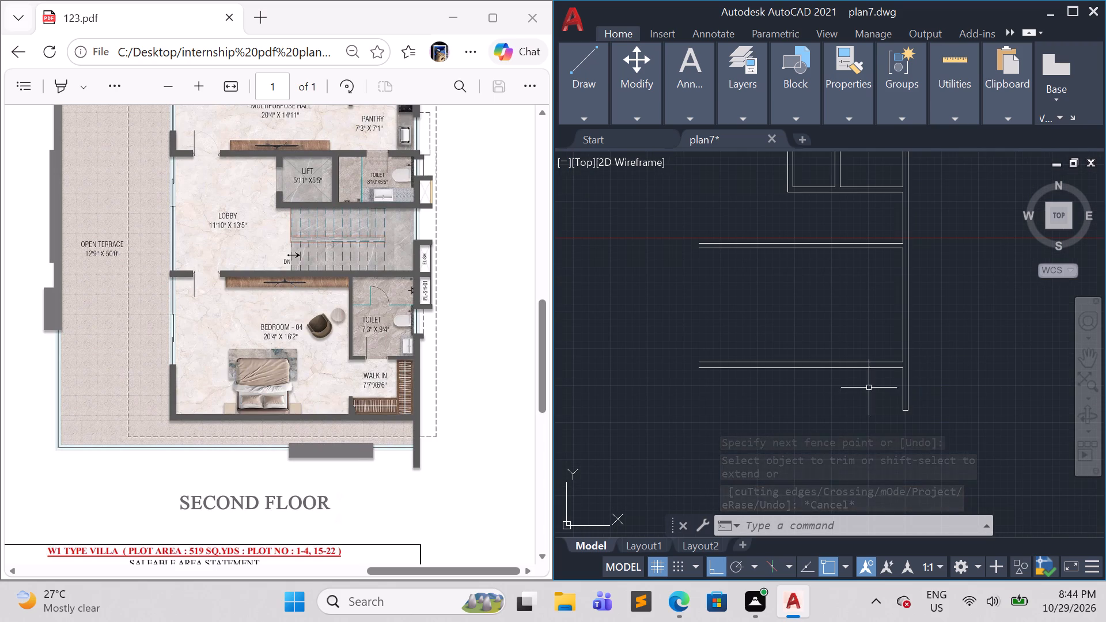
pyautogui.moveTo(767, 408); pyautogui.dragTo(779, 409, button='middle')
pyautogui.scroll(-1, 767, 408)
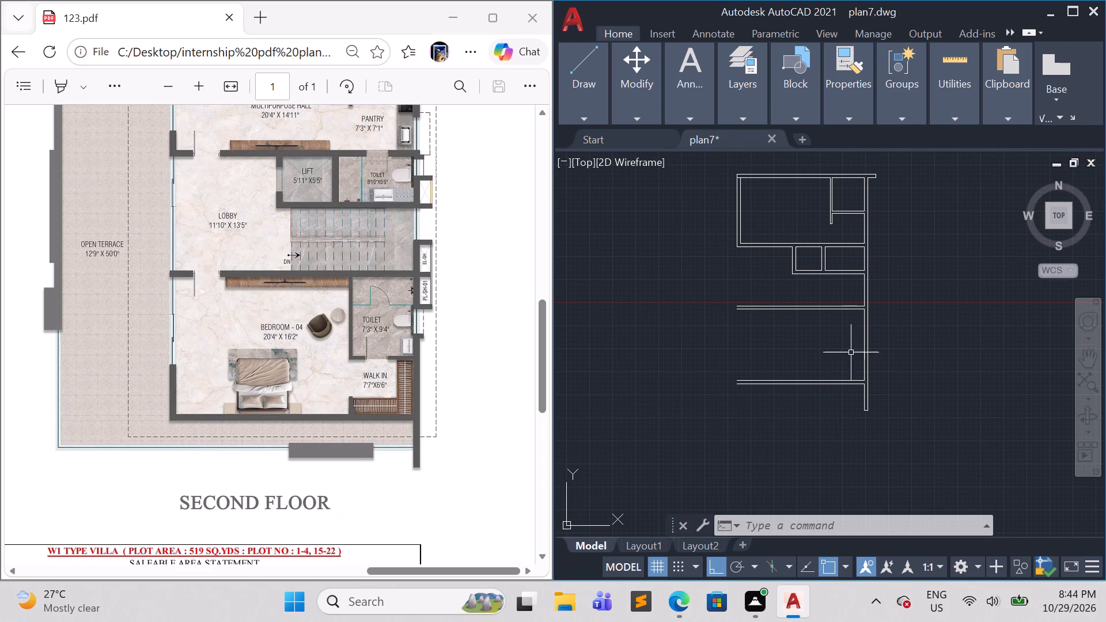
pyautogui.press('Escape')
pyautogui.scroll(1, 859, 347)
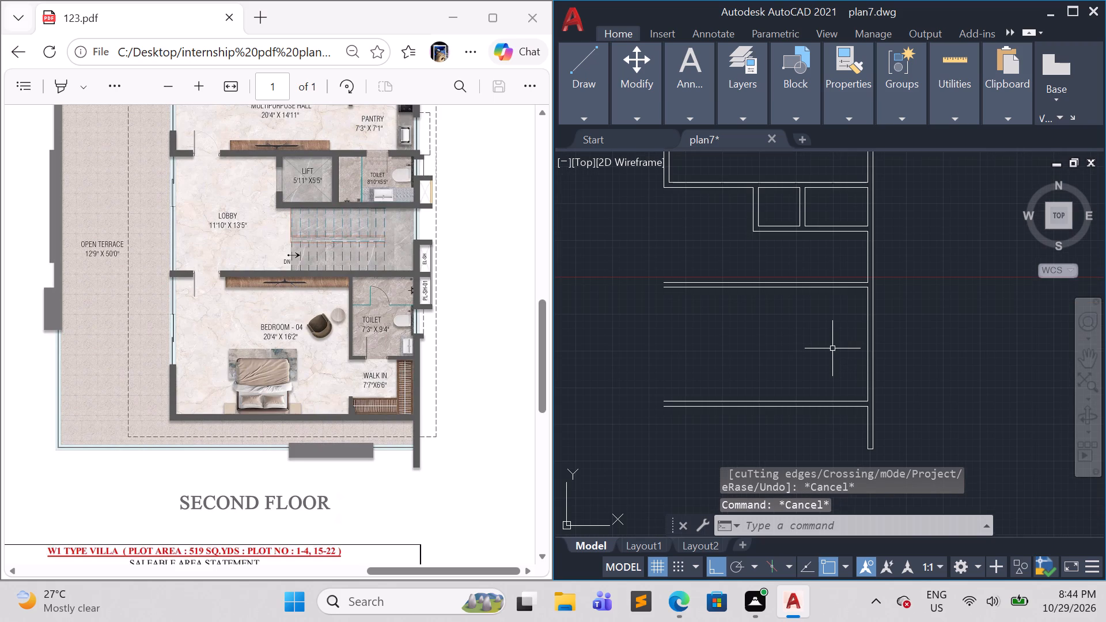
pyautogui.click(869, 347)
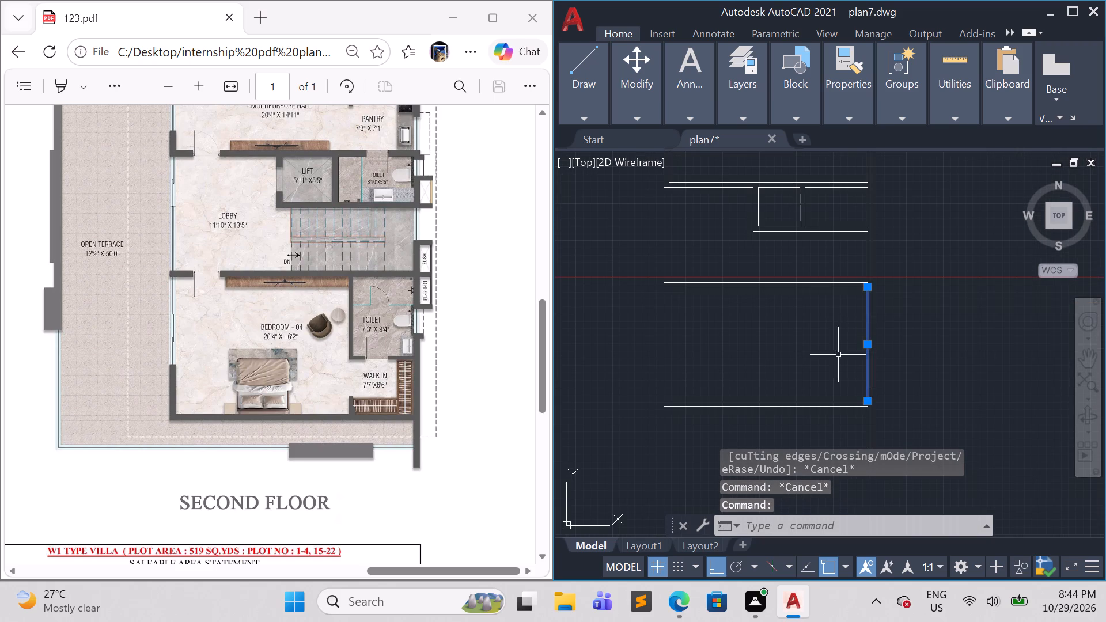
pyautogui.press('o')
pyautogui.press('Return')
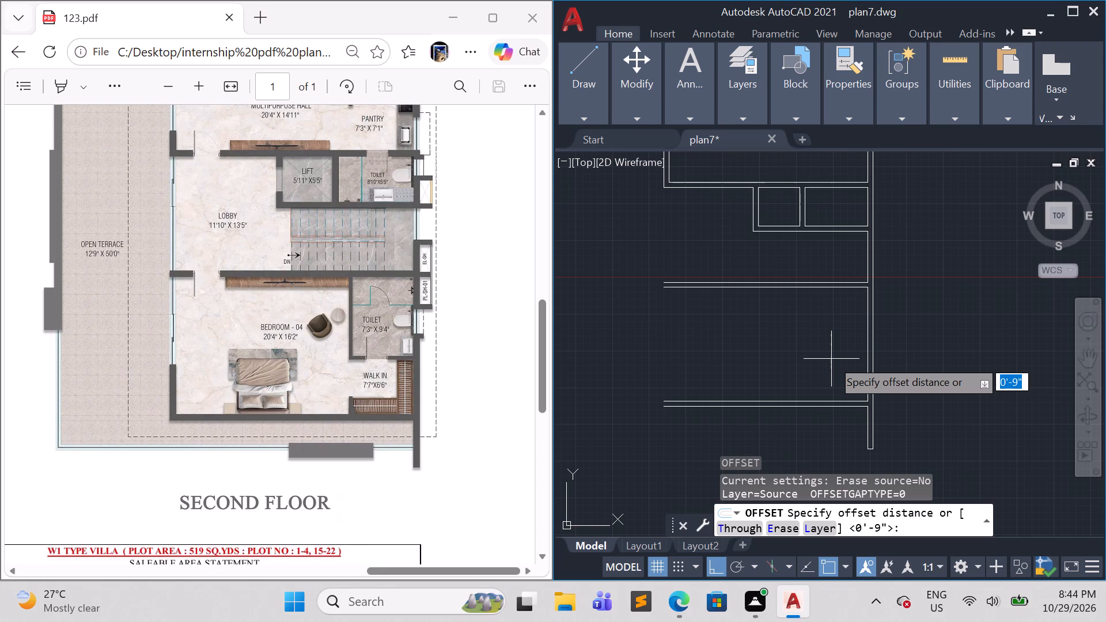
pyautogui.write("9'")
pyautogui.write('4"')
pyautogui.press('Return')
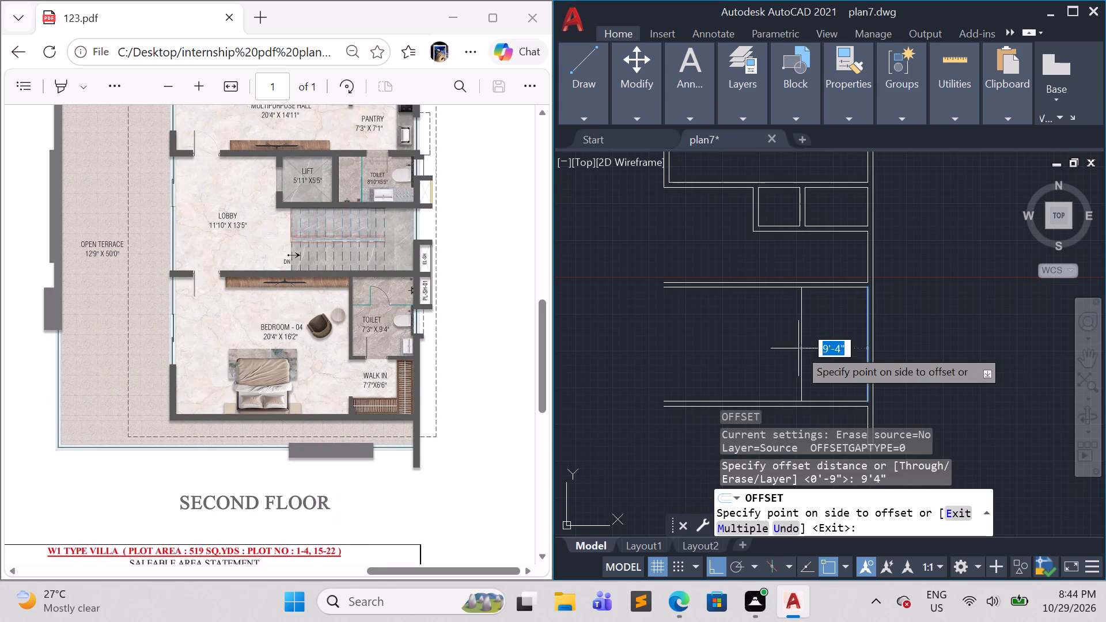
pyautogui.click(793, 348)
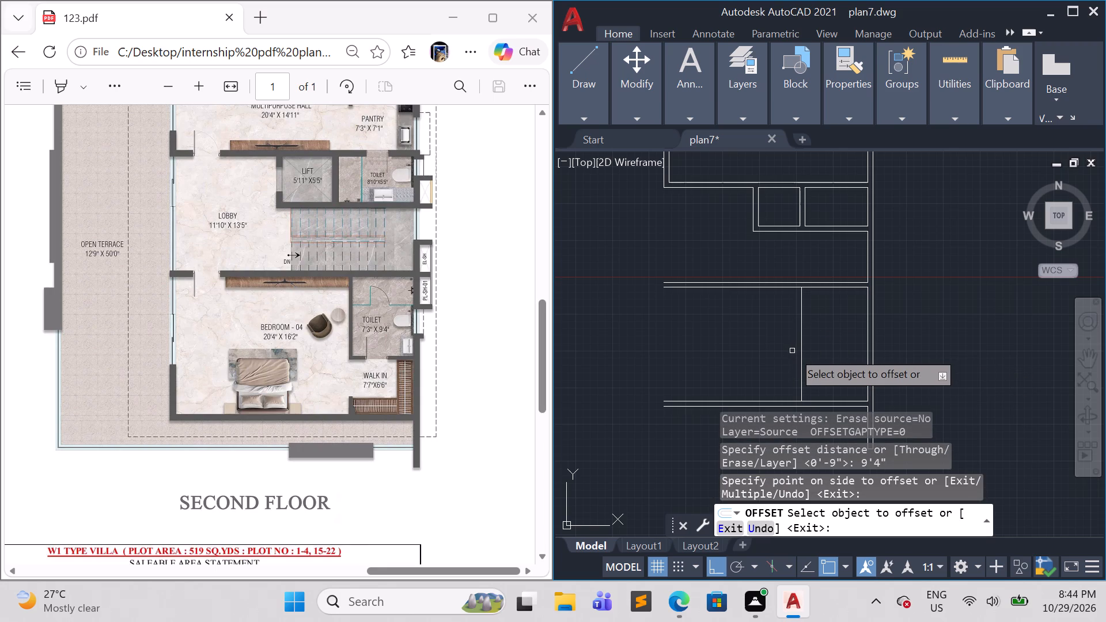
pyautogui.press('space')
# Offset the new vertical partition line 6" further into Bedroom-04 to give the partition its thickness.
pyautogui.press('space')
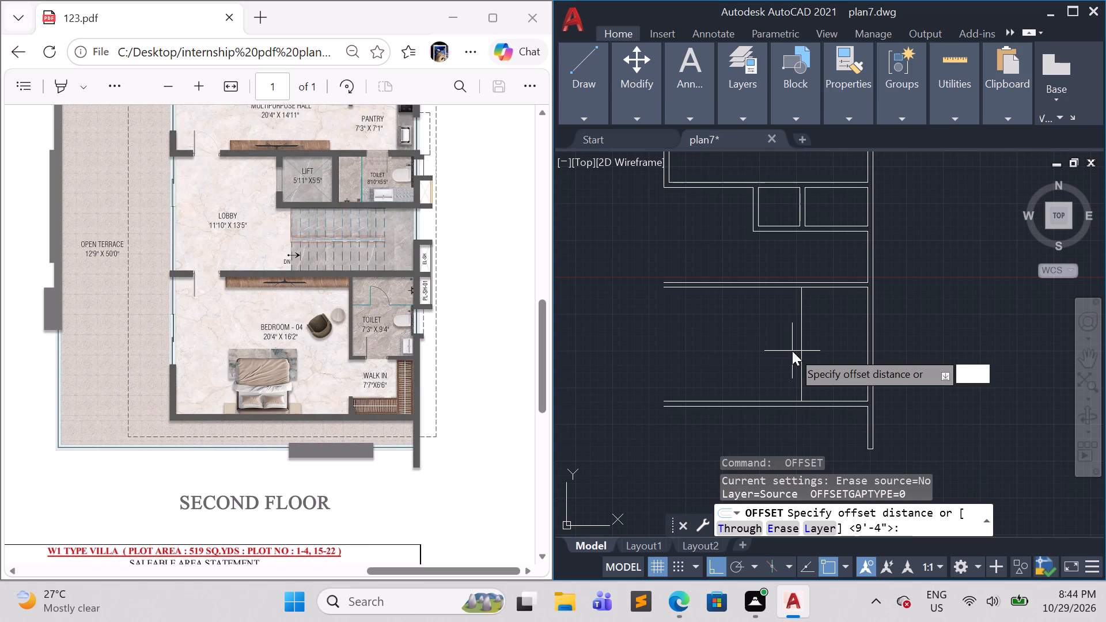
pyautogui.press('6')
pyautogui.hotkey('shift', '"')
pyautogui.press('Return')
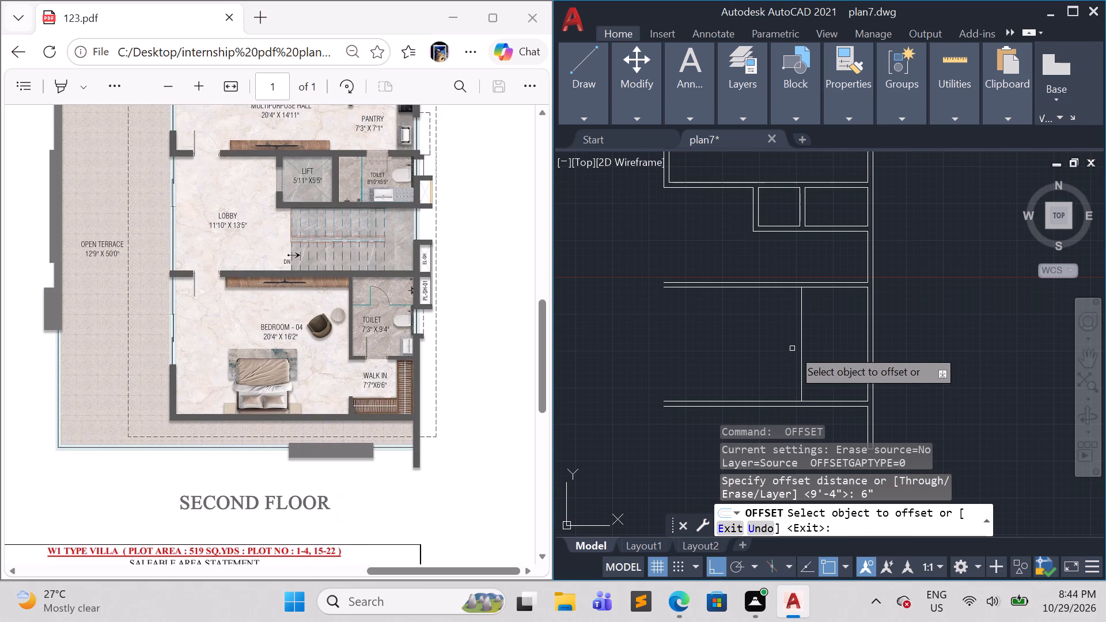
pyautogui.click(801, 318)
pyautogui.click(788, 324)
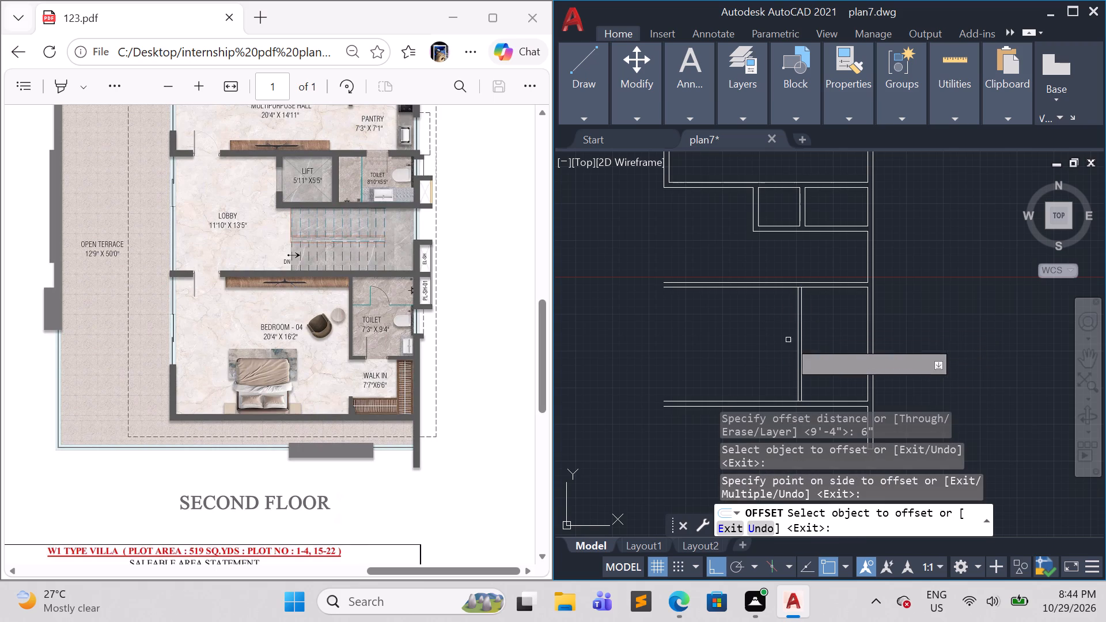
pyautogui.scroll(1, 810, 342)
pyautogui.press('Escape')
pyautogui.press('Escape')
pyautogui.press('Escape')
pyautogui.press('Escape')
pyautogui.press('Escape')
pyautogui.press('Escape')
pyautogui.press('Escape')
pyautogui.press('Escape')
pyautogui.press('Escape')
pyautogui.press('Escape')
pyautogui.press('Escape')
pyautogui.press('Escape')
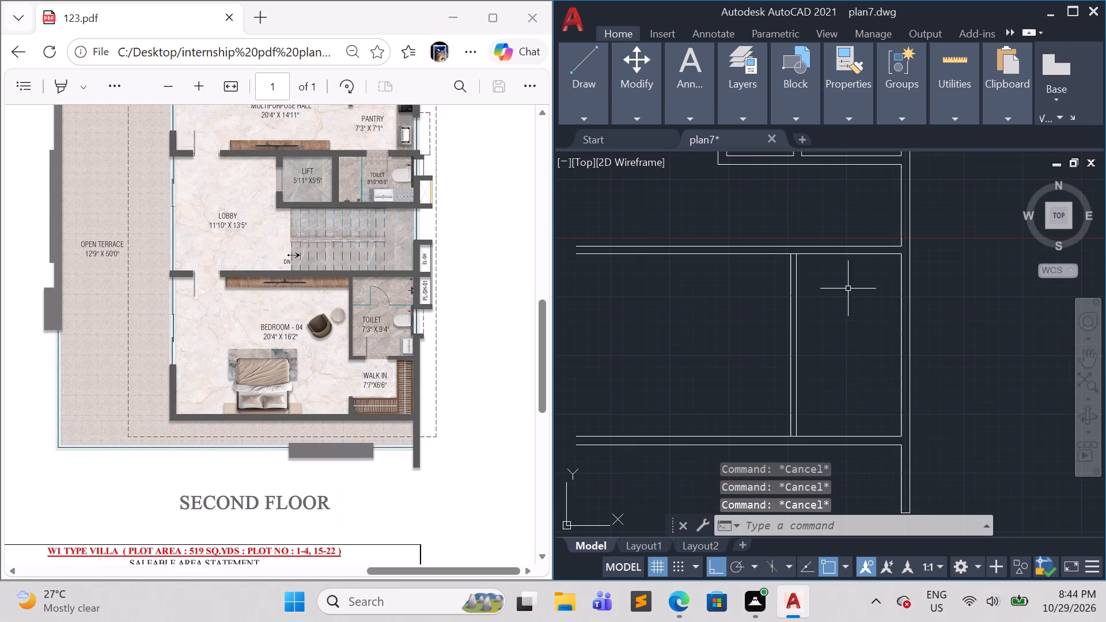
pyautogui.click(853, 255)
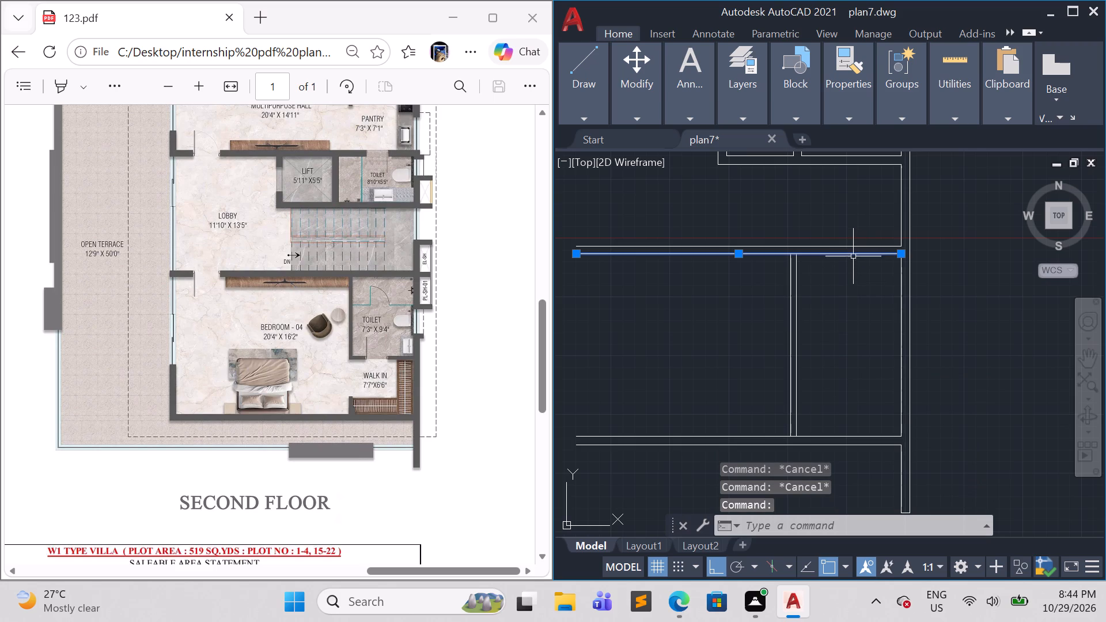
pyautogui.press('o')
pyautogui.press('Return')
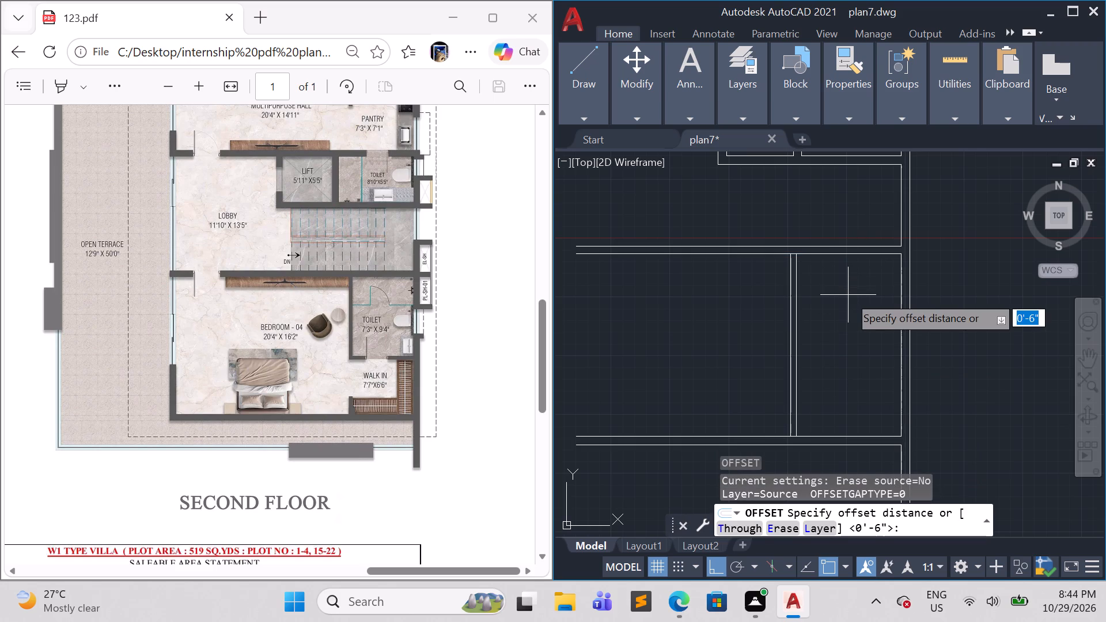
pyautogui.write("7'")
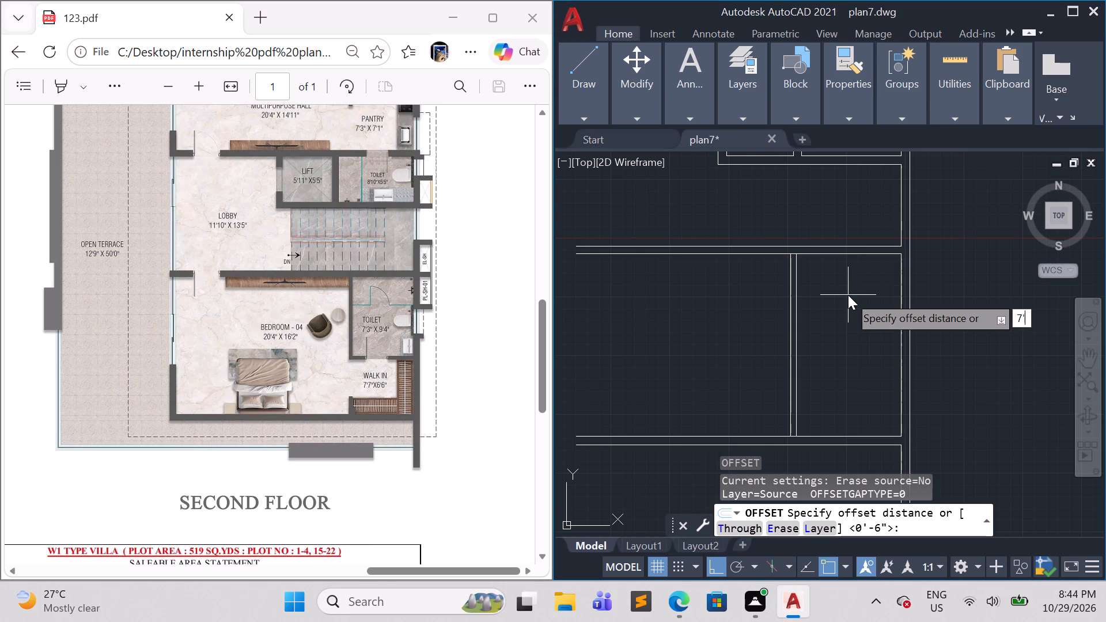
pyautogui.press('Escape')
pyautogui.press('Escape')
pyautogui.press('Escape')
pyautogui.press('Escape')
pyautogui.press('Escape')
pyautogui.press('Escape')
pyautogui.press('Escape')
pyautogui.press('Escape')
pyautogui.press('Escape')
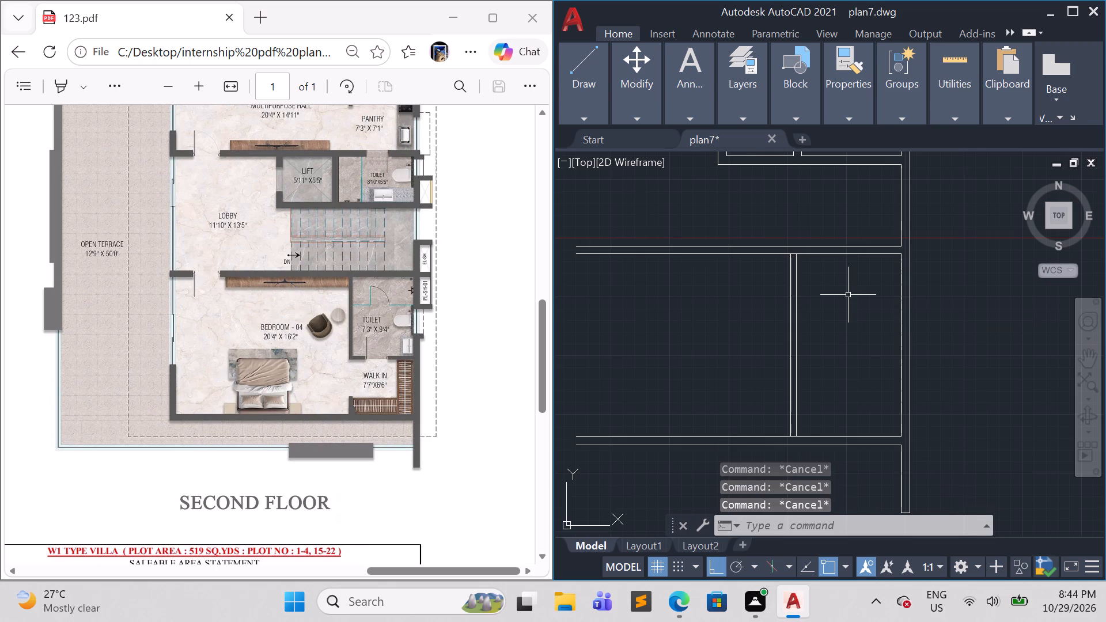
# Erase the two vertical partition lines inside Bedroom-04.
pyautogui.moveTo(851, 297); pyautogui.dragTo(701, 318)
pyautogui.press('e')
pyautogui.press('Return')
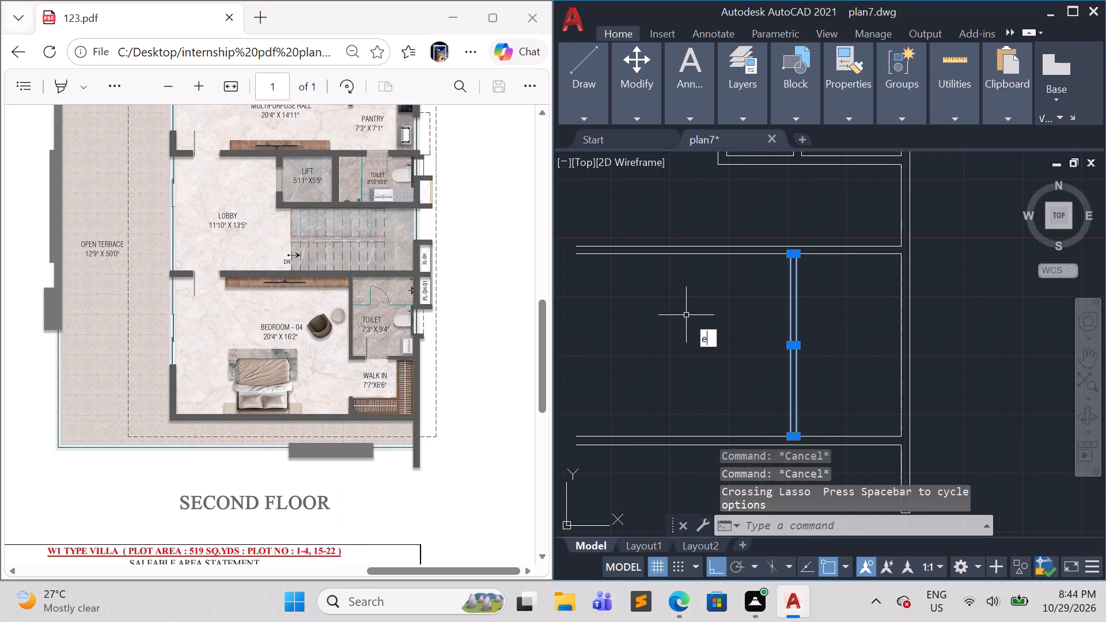
# Offset the lower line of the lobby–Bedroom-04 wall 9'4" downward for the depth of the bedroom's toilet.
pyautogui.click(783, 254)
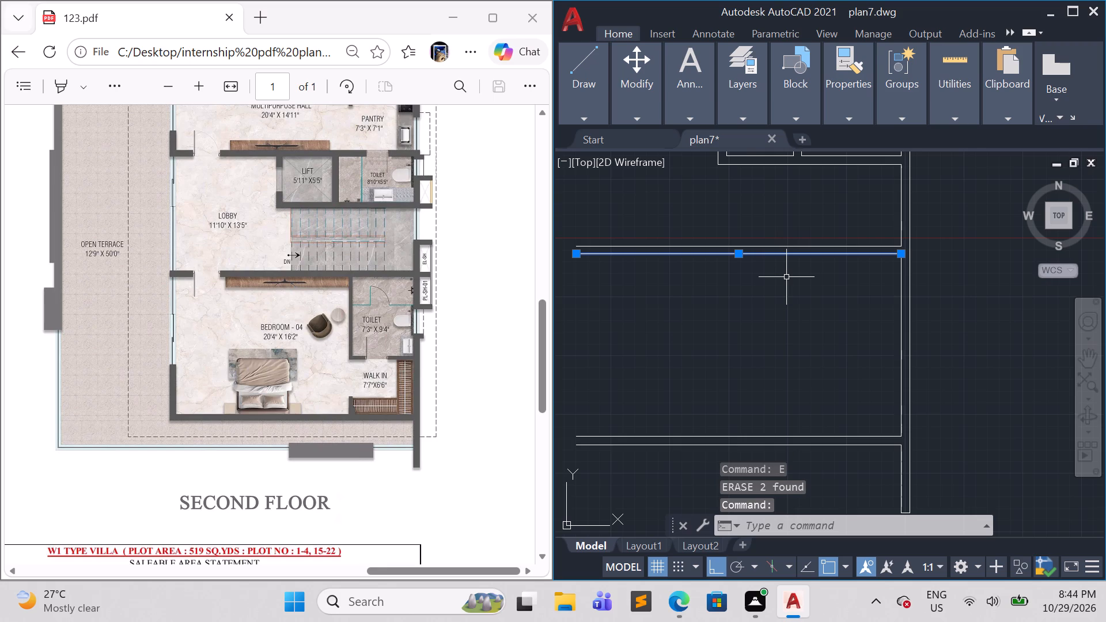
pyautogui.press('o')
pyautogui.press('Return')
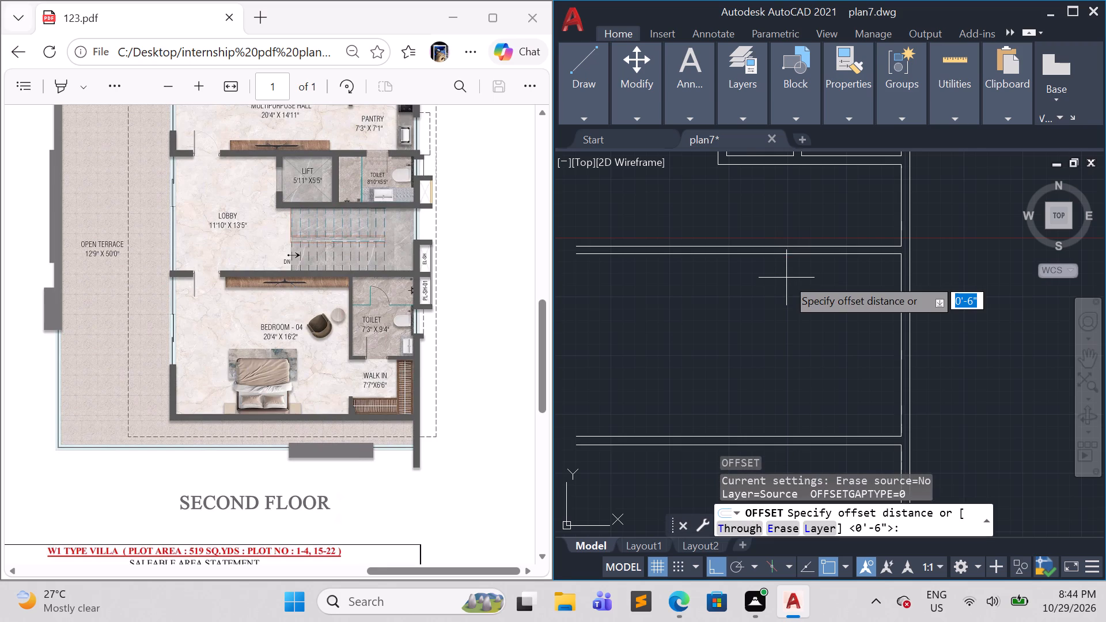
pyautogui.write('9\'4"')
pyautogui.press('Return')
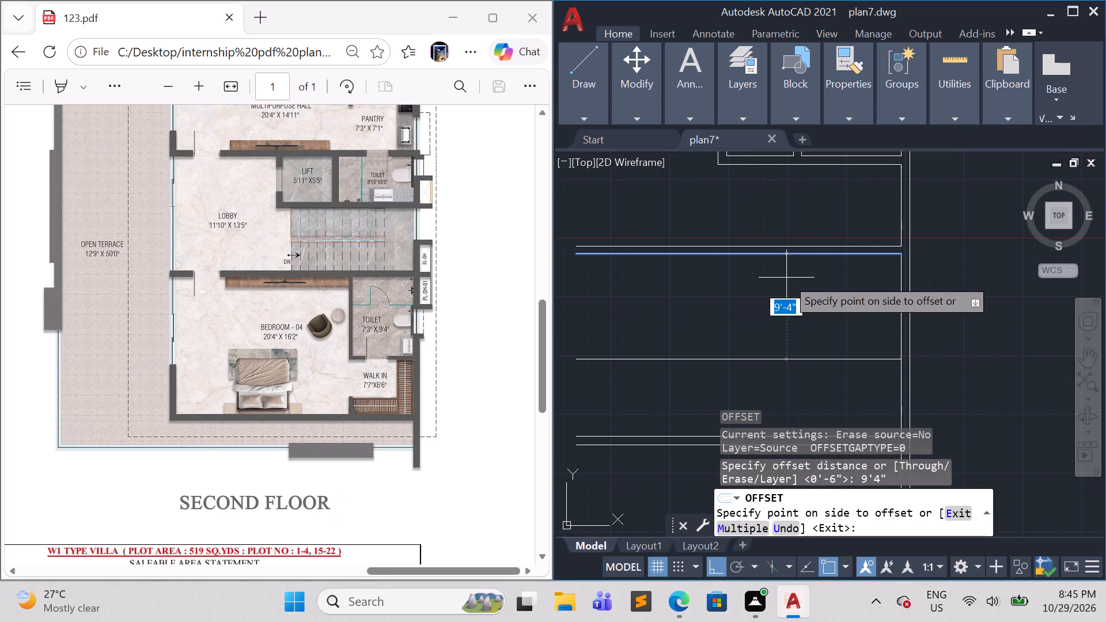
pyautogui.click(797, 297)
pyautogui.press('space')
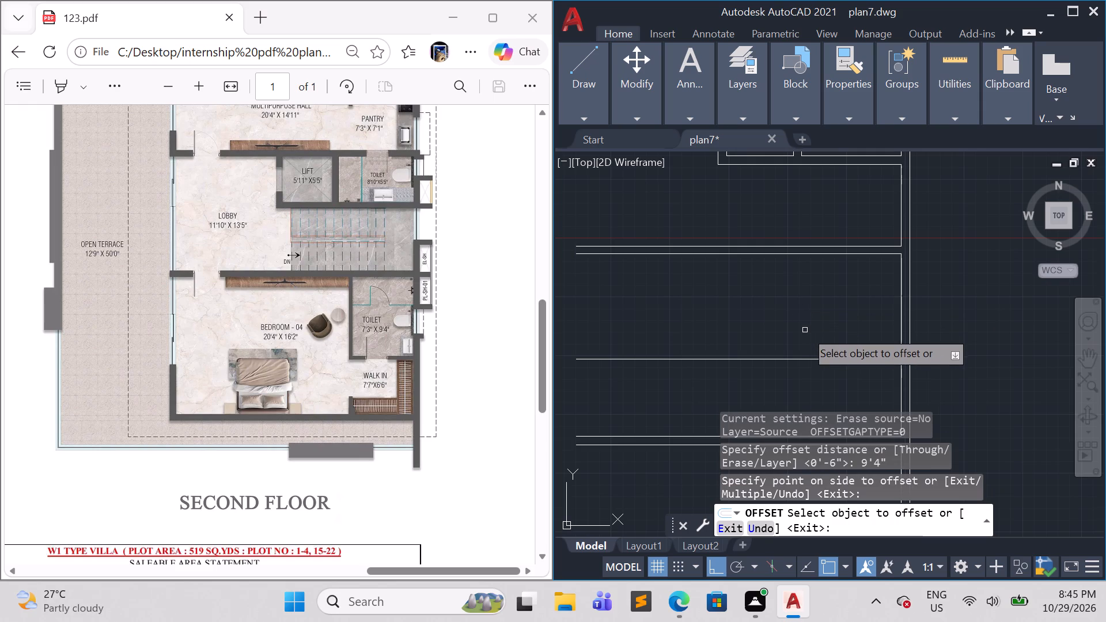
# Offset the new horizontal line 6" downward to form the wall between the toilet and the walk-in.
pyautogui.press('space')
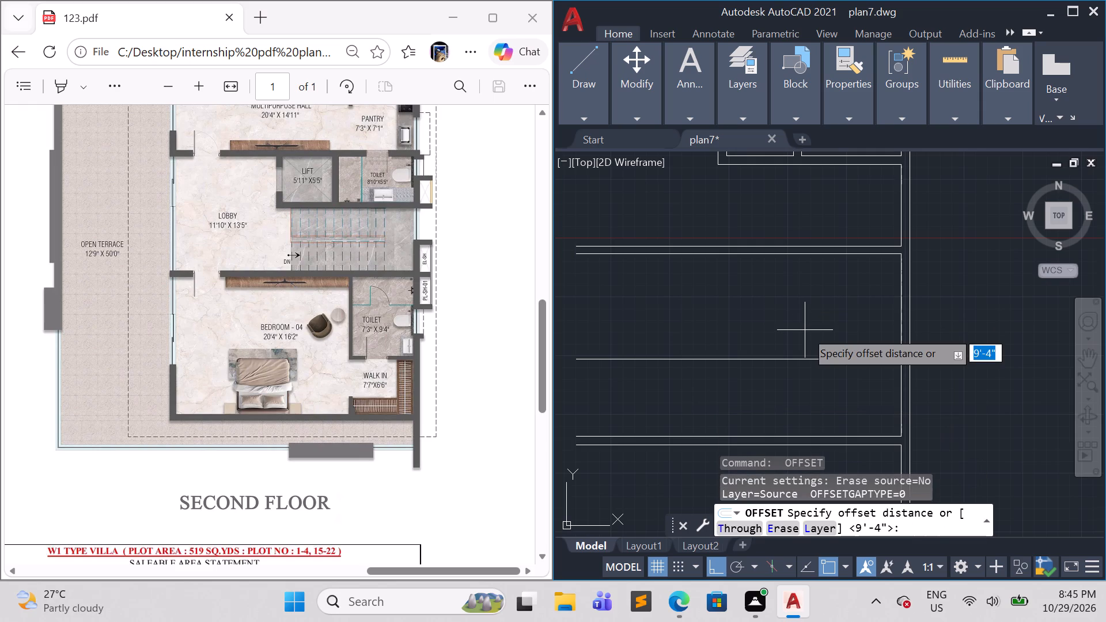
pyautogui.press('6')
pyautogui.hotkey('shift', '"')
pyautogui.press('Return')
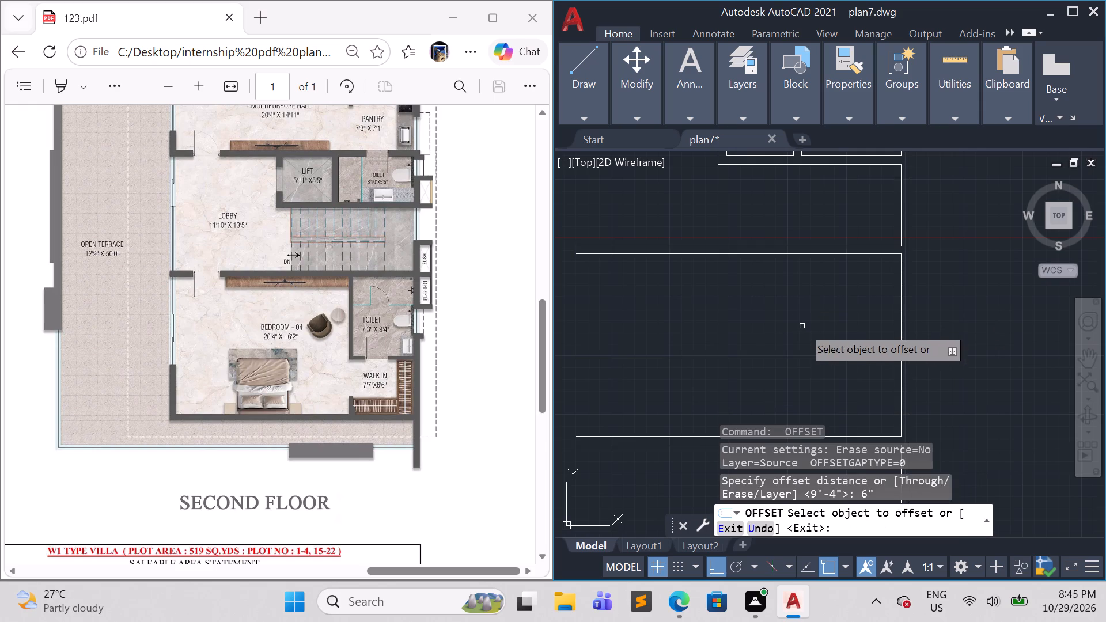
pyautogui.click(813, 359)
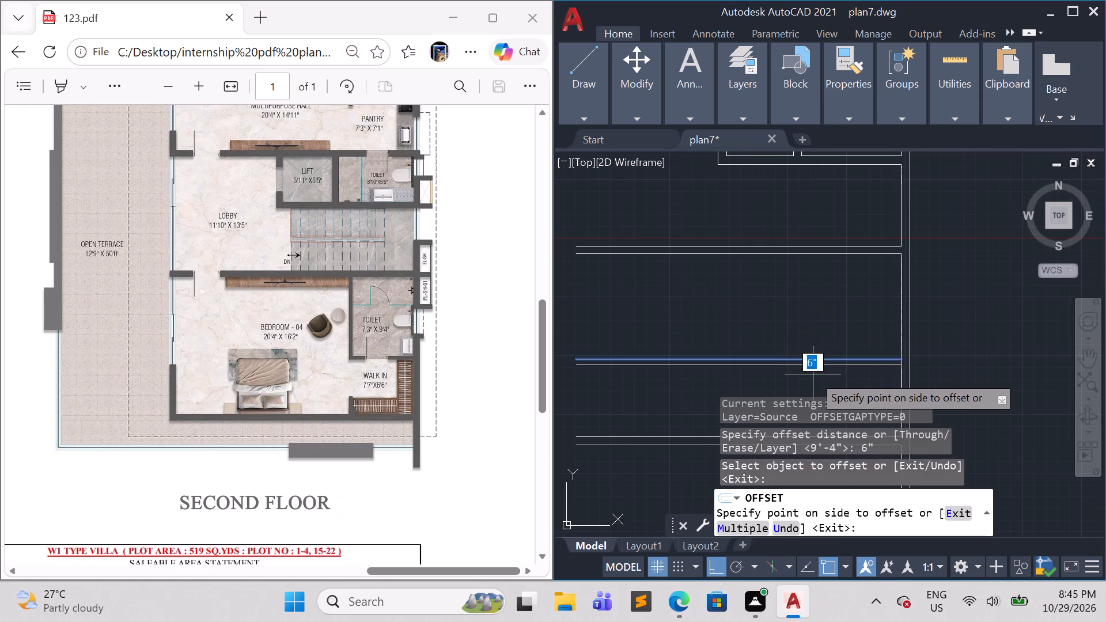
pyautogui.click(813, 374)
pyautogui.moveTo(835, 396); pyautogui.dragTo(850, 350, button='middle')
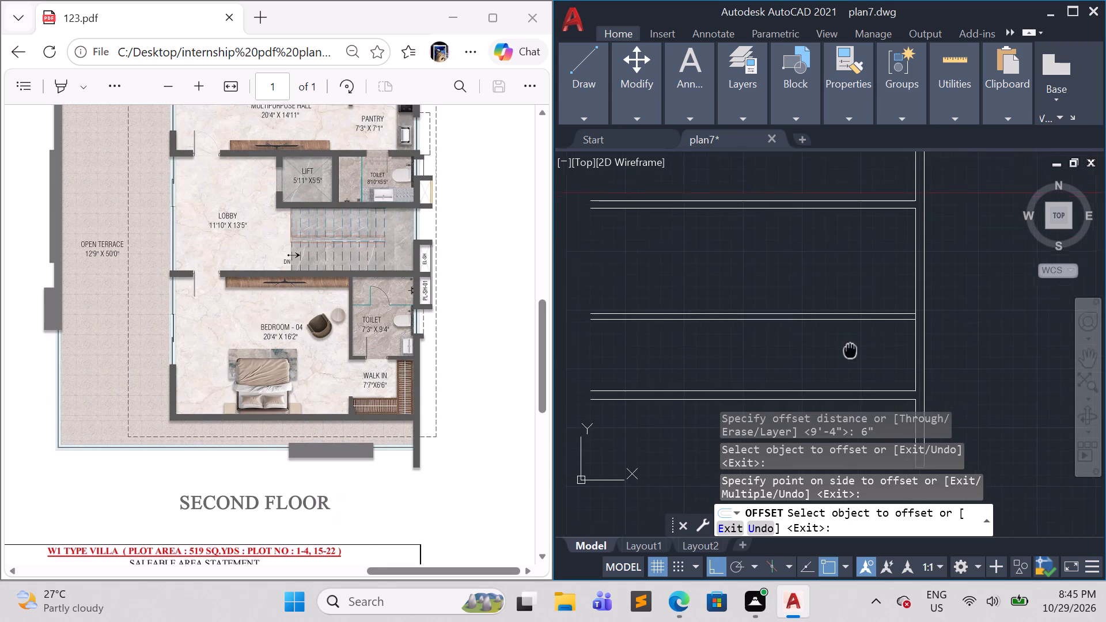
pyautogui.moveTo(850, 350); pyautogui.dragTo(851, 349, button='middle')
pyautogui.press('Escape')
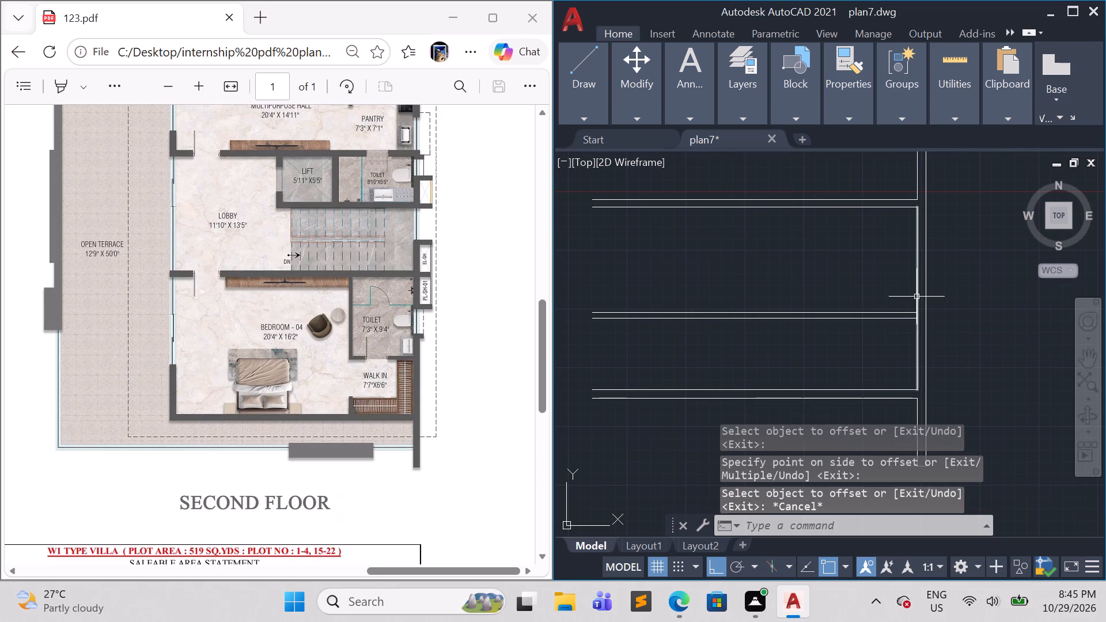
# Offset the inner line of Bedroom-04's side wall 7'3" into the bedroom for the toilet's width.
pyautogui.click(918, 274)
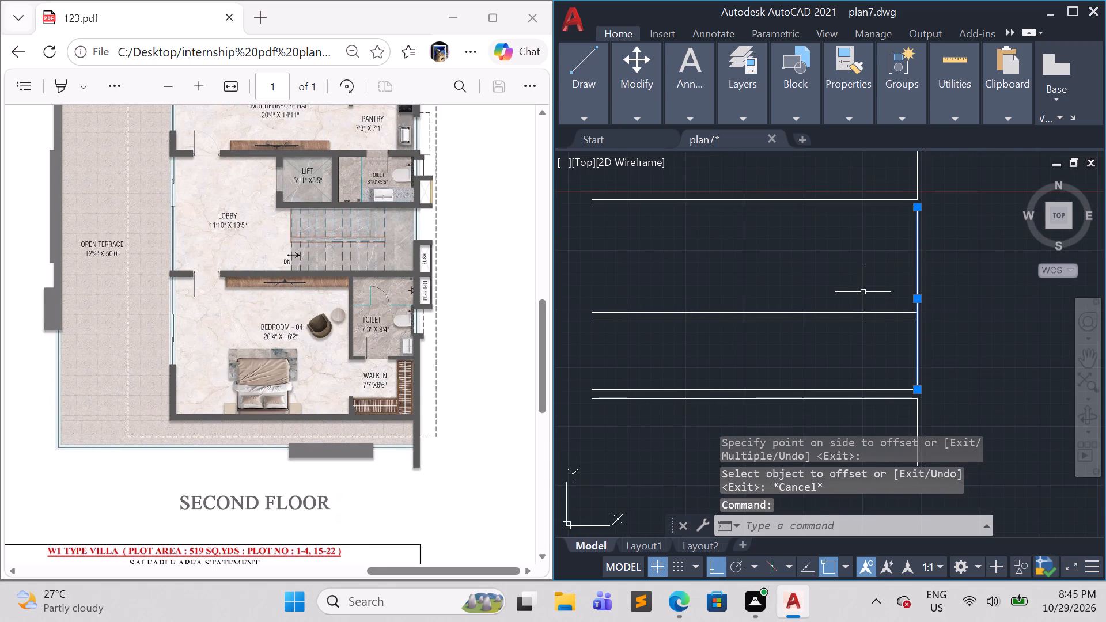
pyautogui.press('o')
pyautogui.press('Return')
pyautogui.press('7')
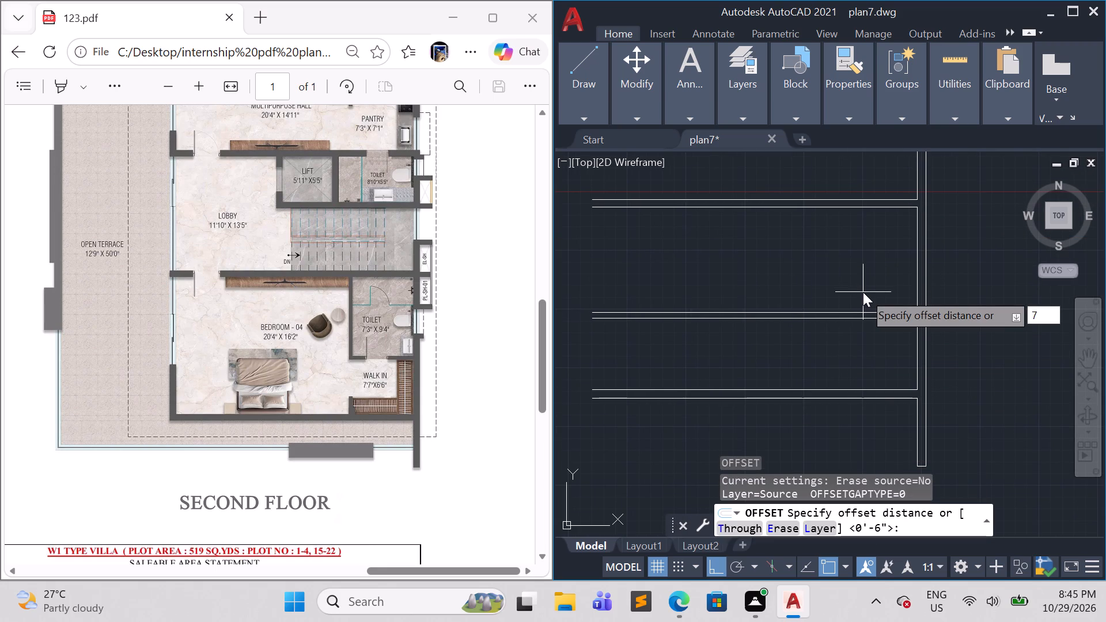
pyautogui.write('\'3"')
pyautogui.press('Return')
pyautogui.click(798, 286)
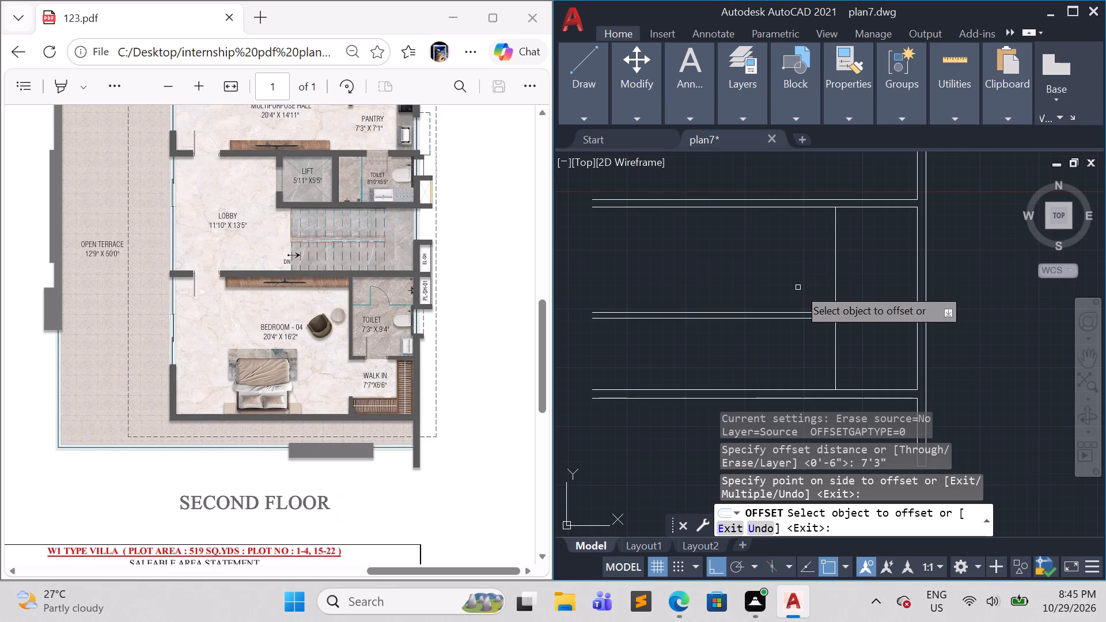
pyautogui.press('space')
# Offset the new vertical toilet line 6" further into Bedroom-04 to form the partition wall.
pyautogui.press('space')
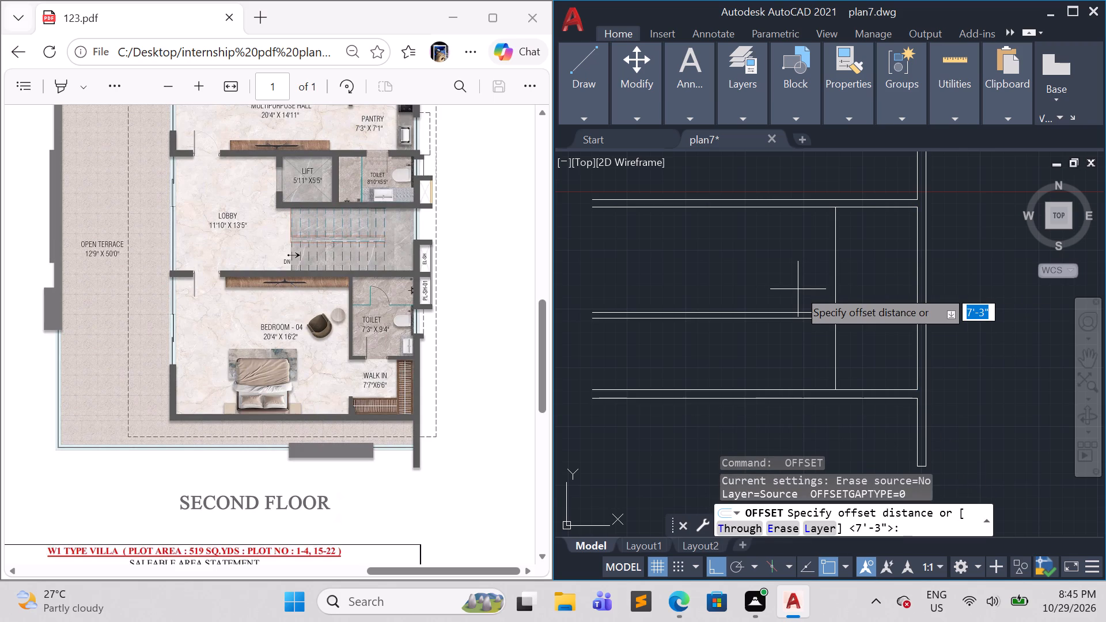
pyautogui.press('6')
pyautogui.hotkey('shift', '"')
pyautogui.press('Return')
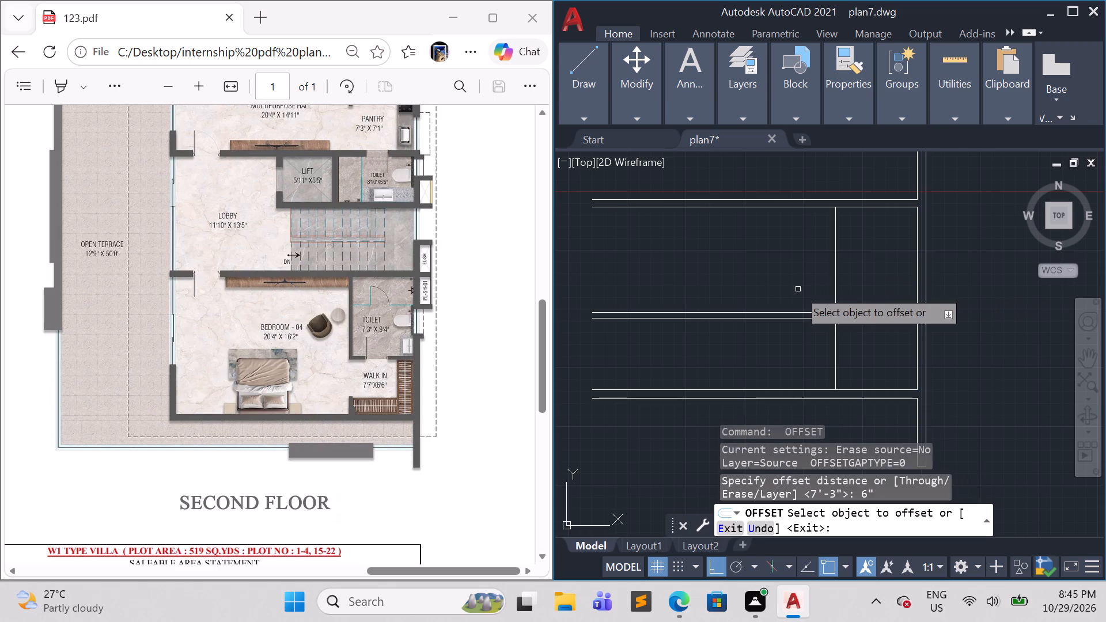
pyautogui.click(836, 253)
pyautogui.click(796, 252)
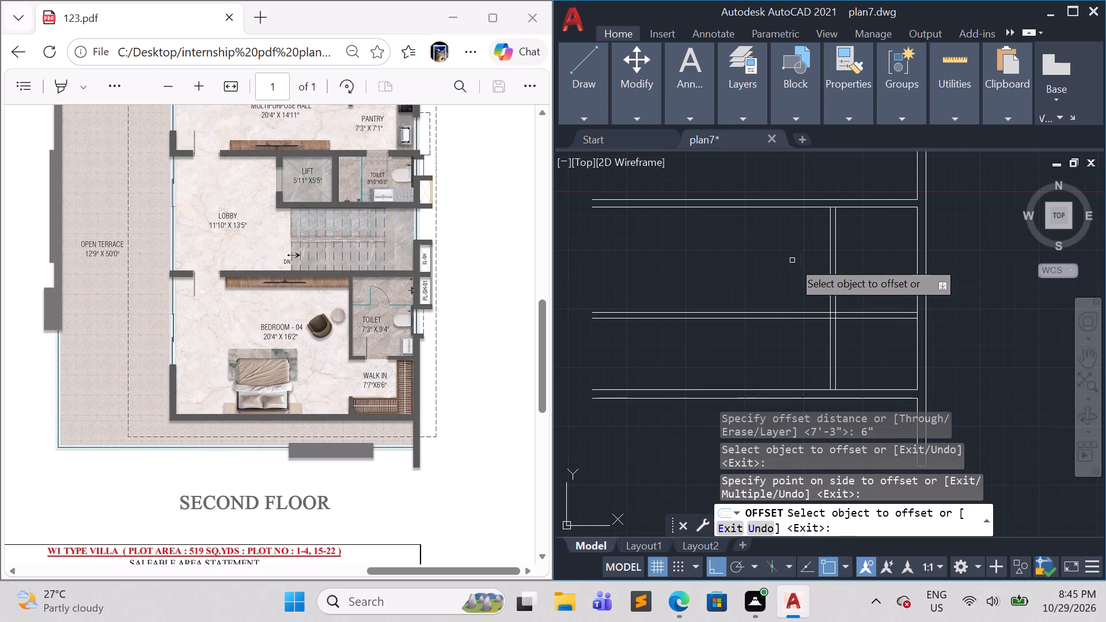
pyautogui.press('Escape')
pyautogui.press('Escape')
pyautogui.press('Escape')
pyautogui.press('Escape')
pyautogui.press('Escape')
pyautogui.press('Escape')
pyautogui.press('Escape')
pyautogui.press('Escape')
pyautogui.press('Escape')
pyautogui.press('Escape')
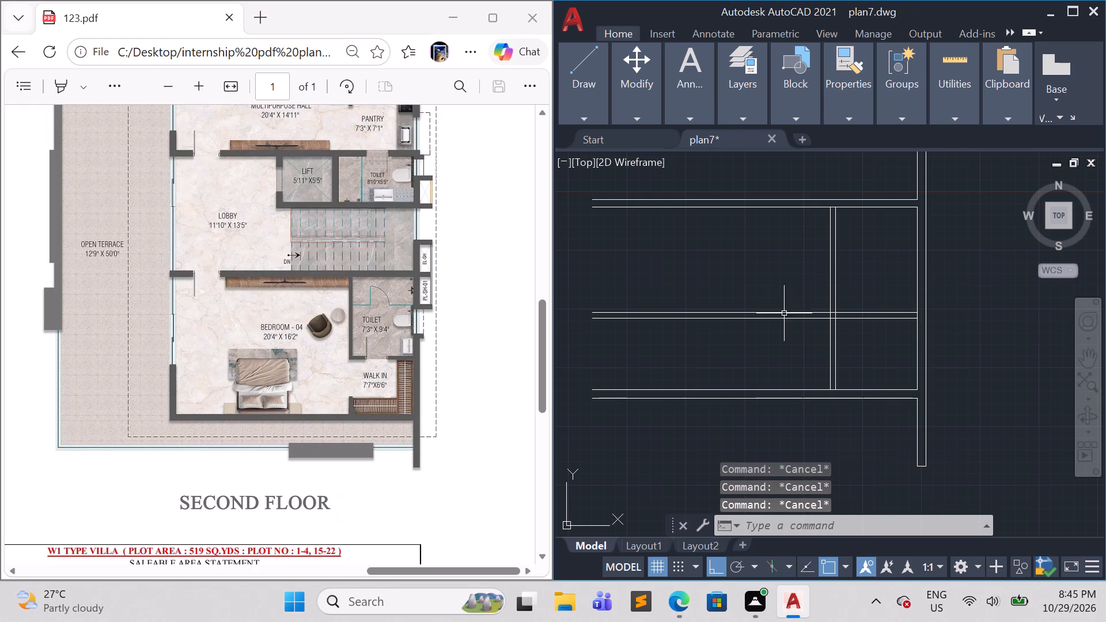
# Trim both lines of the toilet–walk-in wall where they run past the vertical partition into Bedroom-04.
pyautogui.scroll(1, 839, 367)
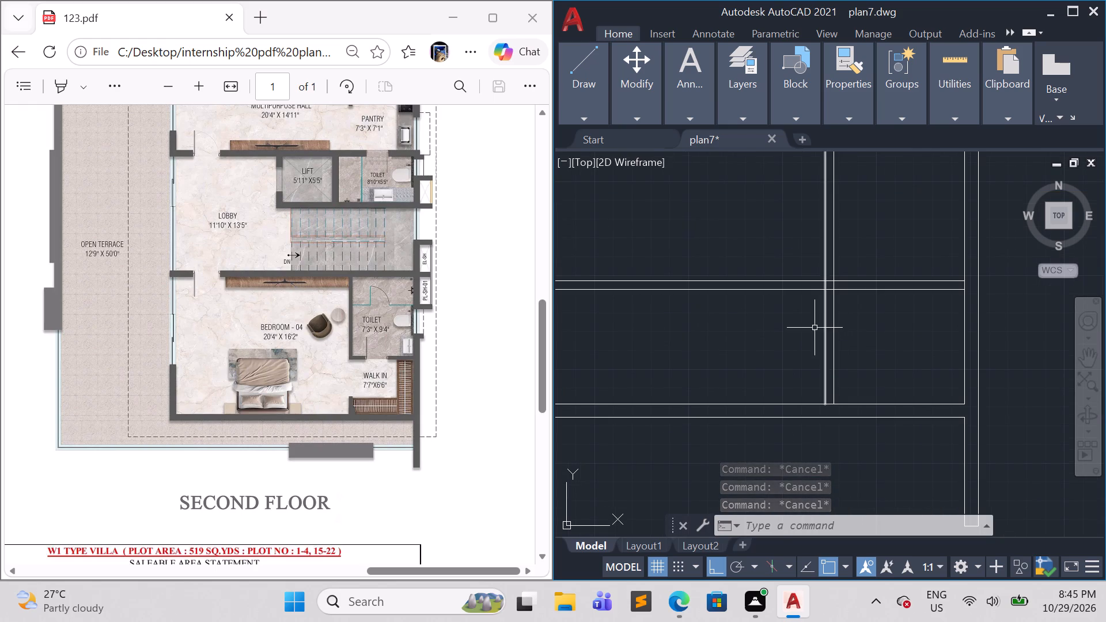
pyautogui.scroll(-1, 776, 355)
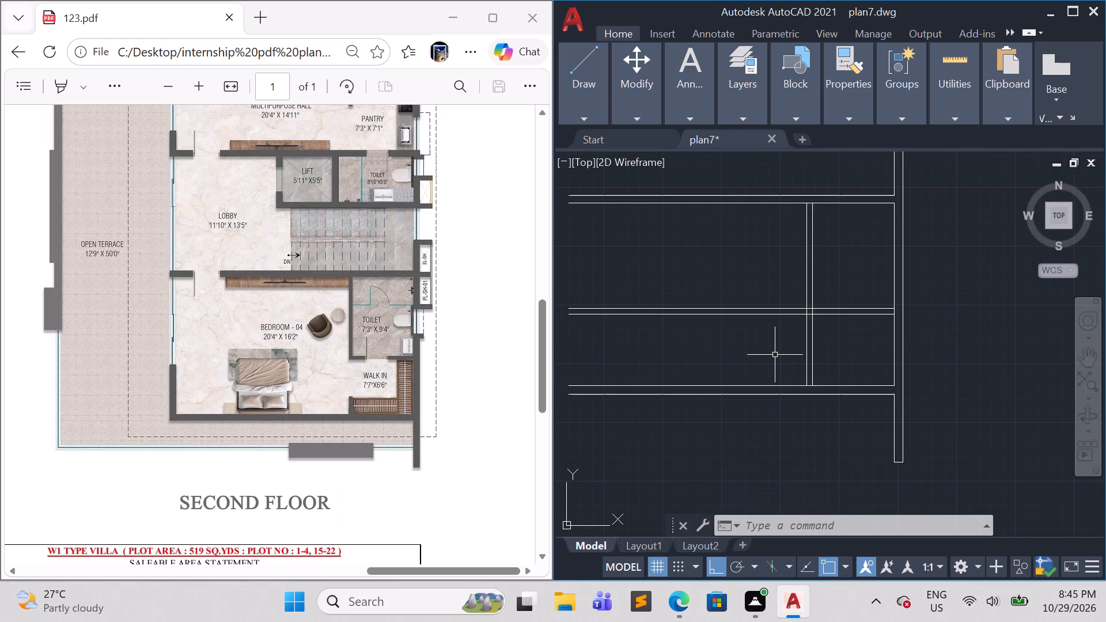
pyautogui.write('tr')
pyautogui.press('Return')
pyautogui.moveTo(772, 348); pyautogui.dragTo(737, 297)
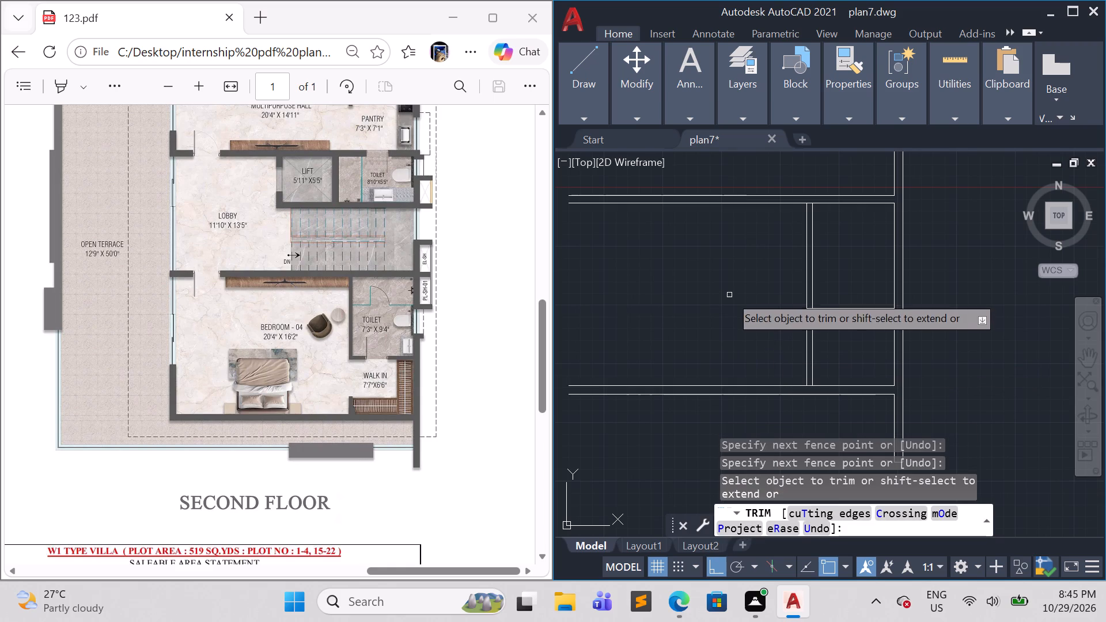
# Trim the leftover segments where the toilet partition meets the lobby-side wall and where the toilet–walk-in wall meets the side wall and partition.
pyautogui.scroll(2, 813, 196)
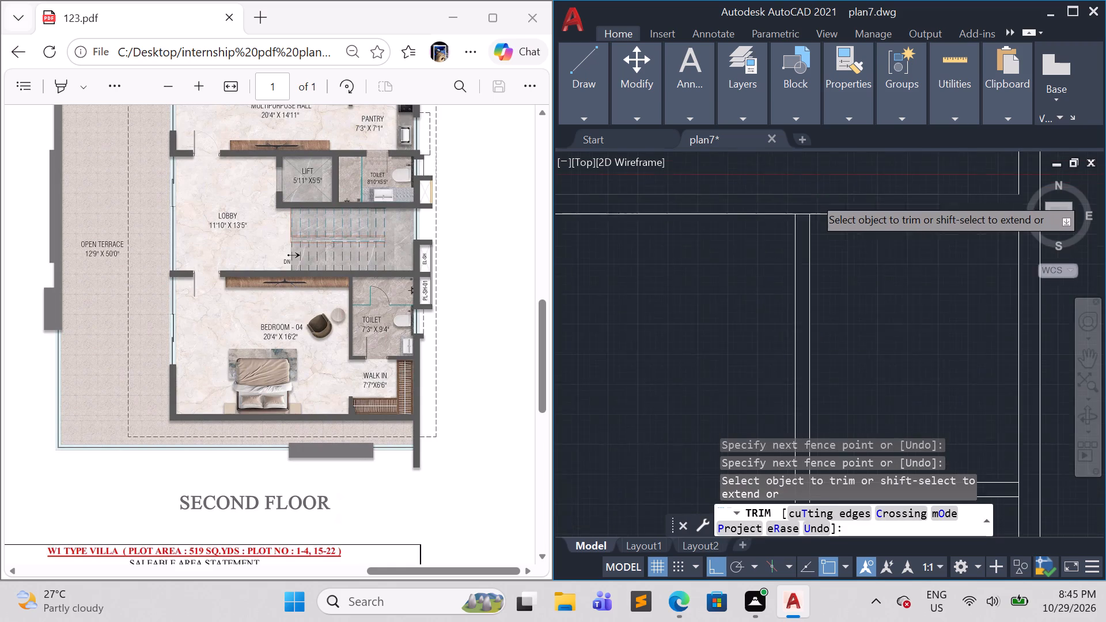
pyautogui.scroll(1, 813, 196)
pyautogui.moveTo(790, 213); pyautogui.dragTo(794, 245)
pyautogui.scroll(-3, 792, 251)
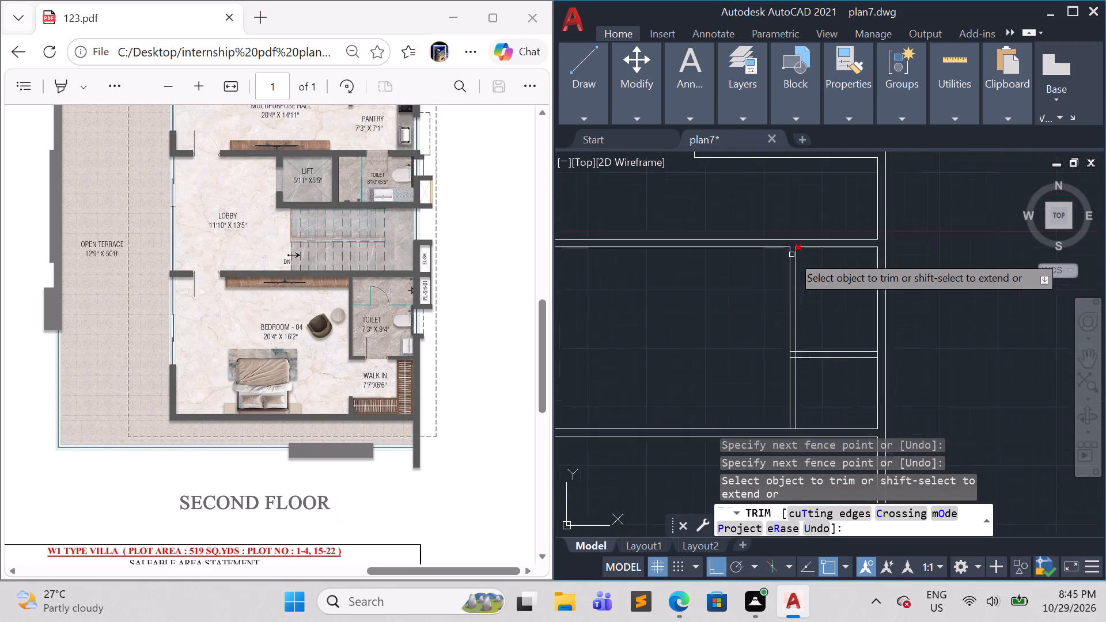
pyautogui.scroll(-2, 791, 256)
pyautogui.scroll(5, 832, 305)
pyautogui.moveTo(806, 229); pyautogui.dragTo(803, 227)
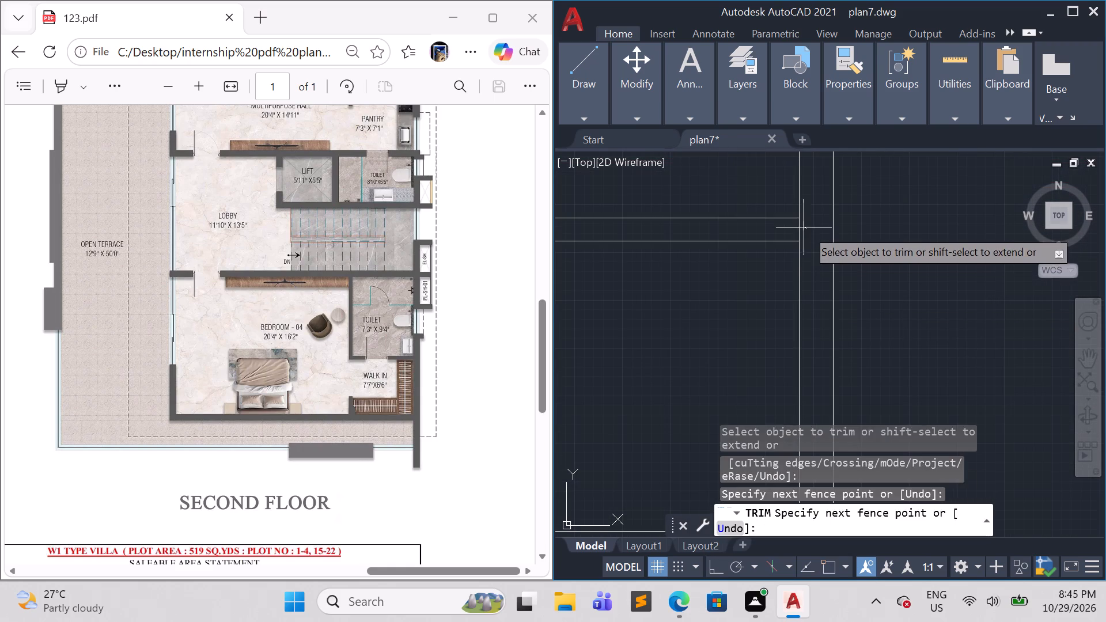
pyautogui.moveTo(803, 227); pyautogui.dragTo(774, 229)
pyautogui.scroll(-4, 770, 235)
pyautogui.scroll(5, 725, 237)
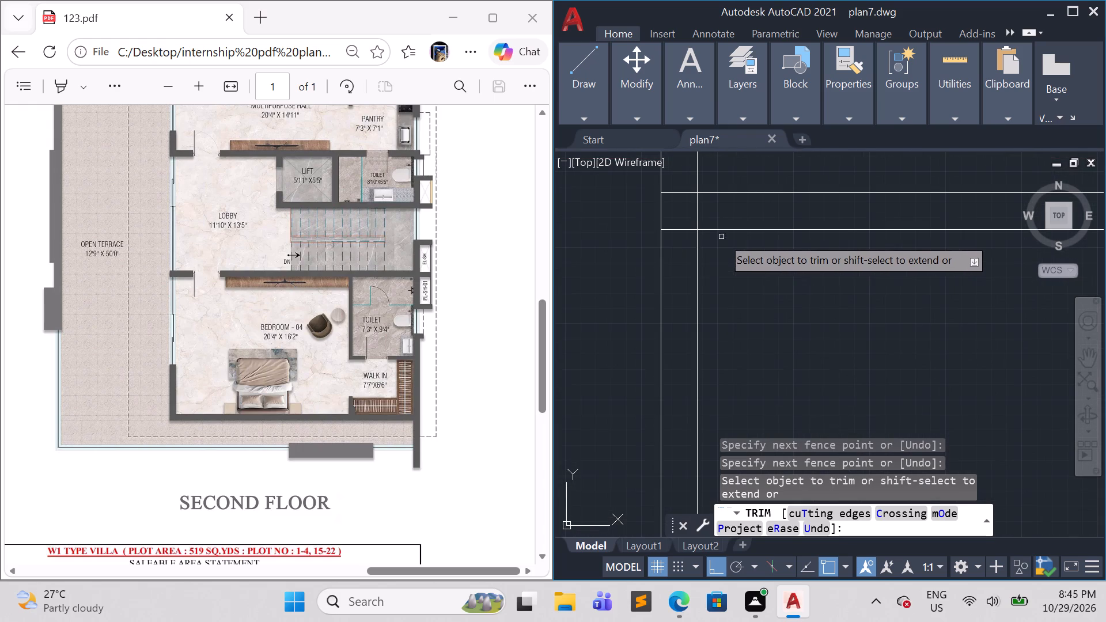
pyautogui.moveTo(688, 251); pyautogui.dragTo(683, 204)
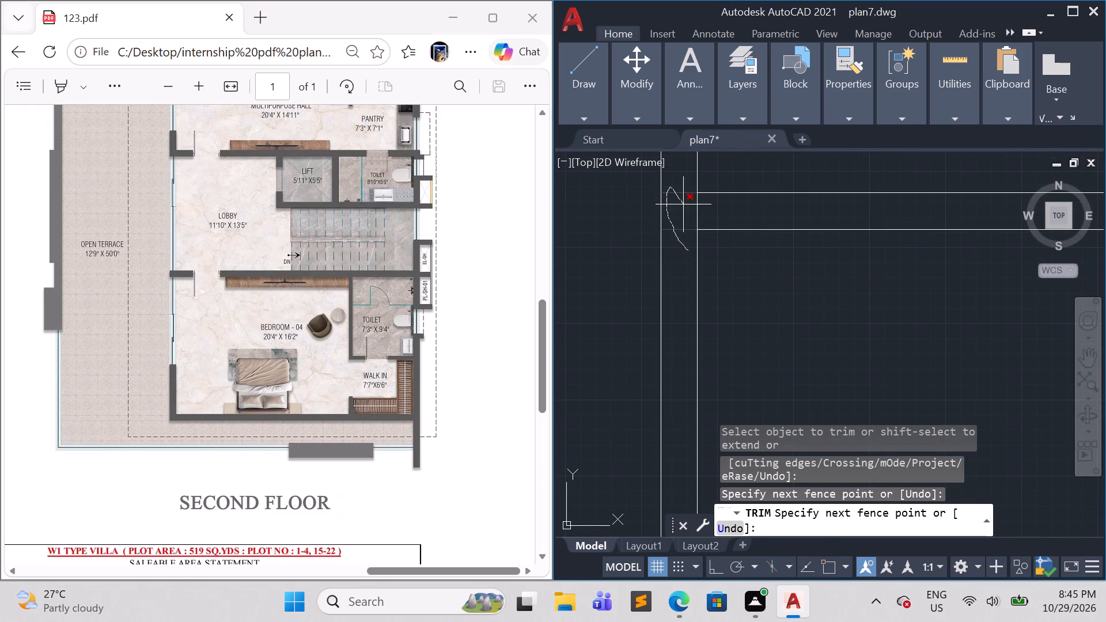
pyautogui.moveTo(683, 204); pyautogui.dragTo(710, 215)
pyautogui.press('Escape')
pyautogui.scroll(-2, 774, 356)
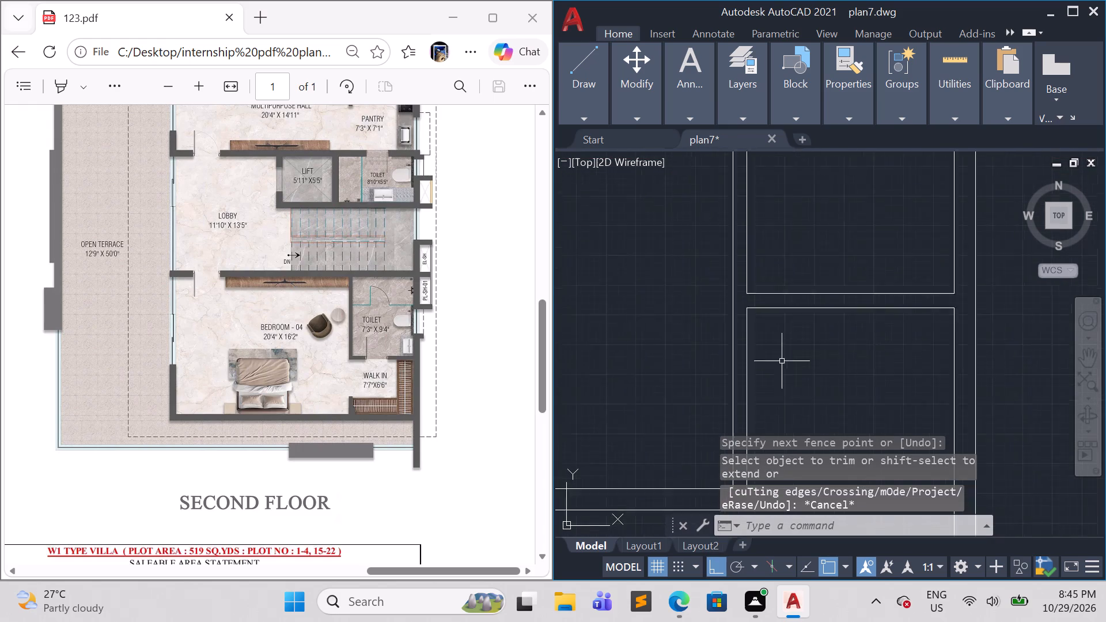
pyautogui.scroll(-2, 782, 361)
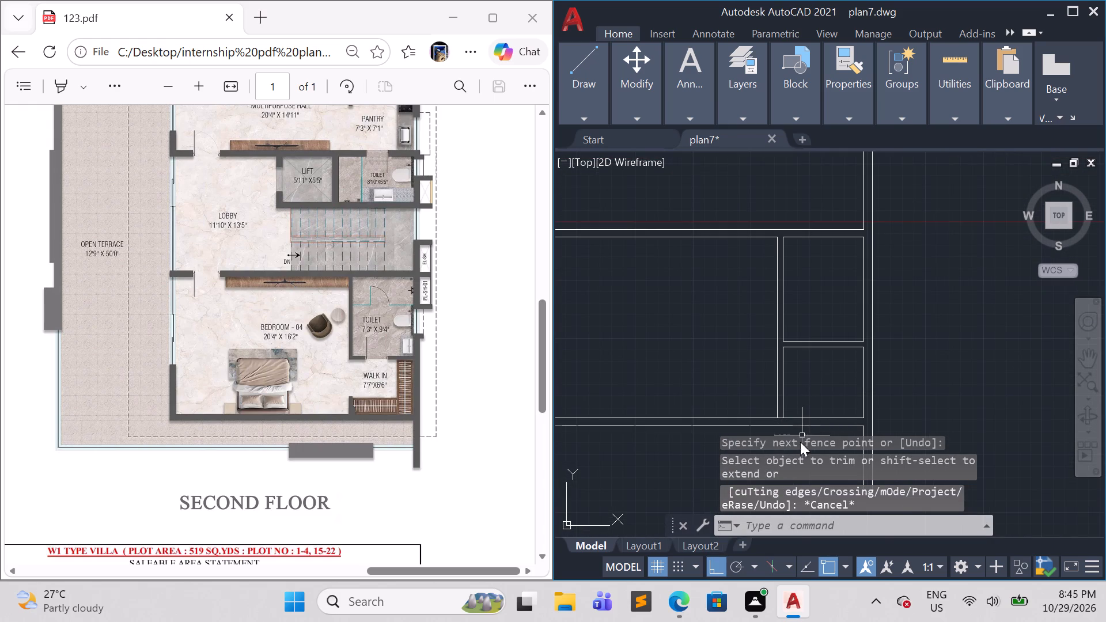
# Trim the inner line of Bedroom-04's bottom wall between the two lines of the walk-in partition.
pyautogui.press('space')
pyautogui.scroll(1, 746, 421)
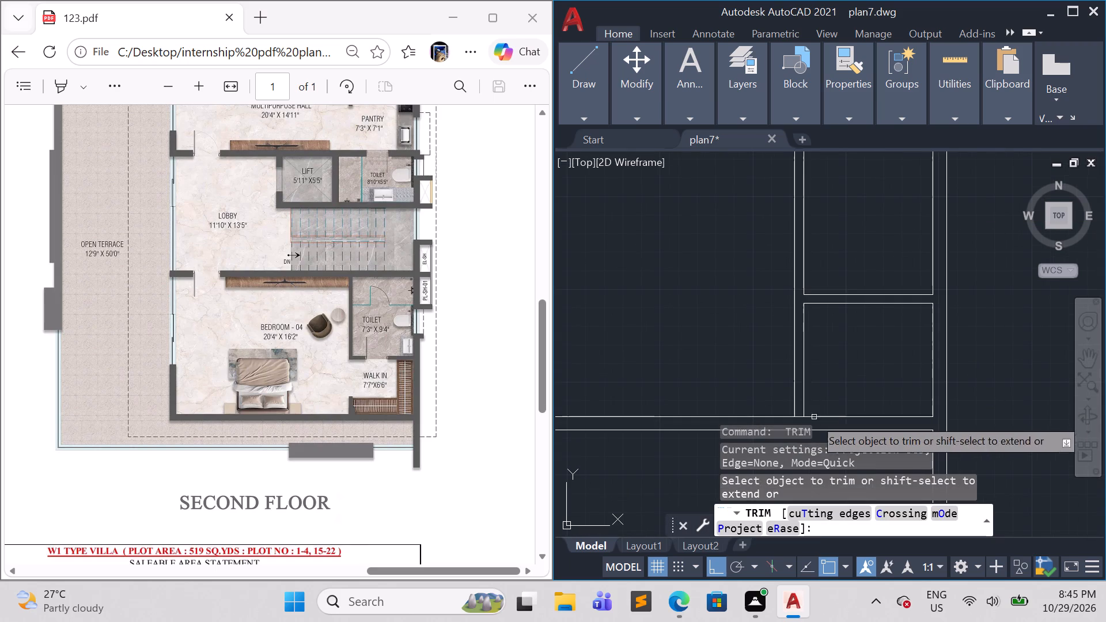
pyautogui.scroll(2, 797, 419)
pyautogui.click(804, 410)
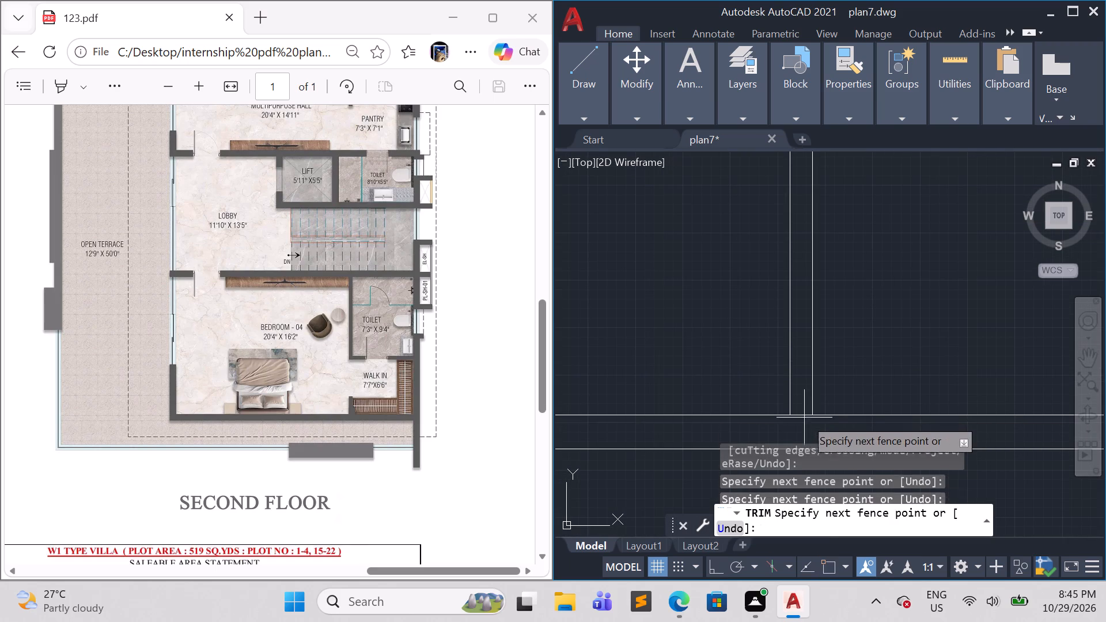
pyautogui.click(804, 424)
pyautogui.scroll(-3, 807, 423)
pyautogui.press('Escape')
pyautogui.press('Escape')
pyautogui.press('Escape')
pyautogui.press('Escape')
pyautogui.press('Escape')
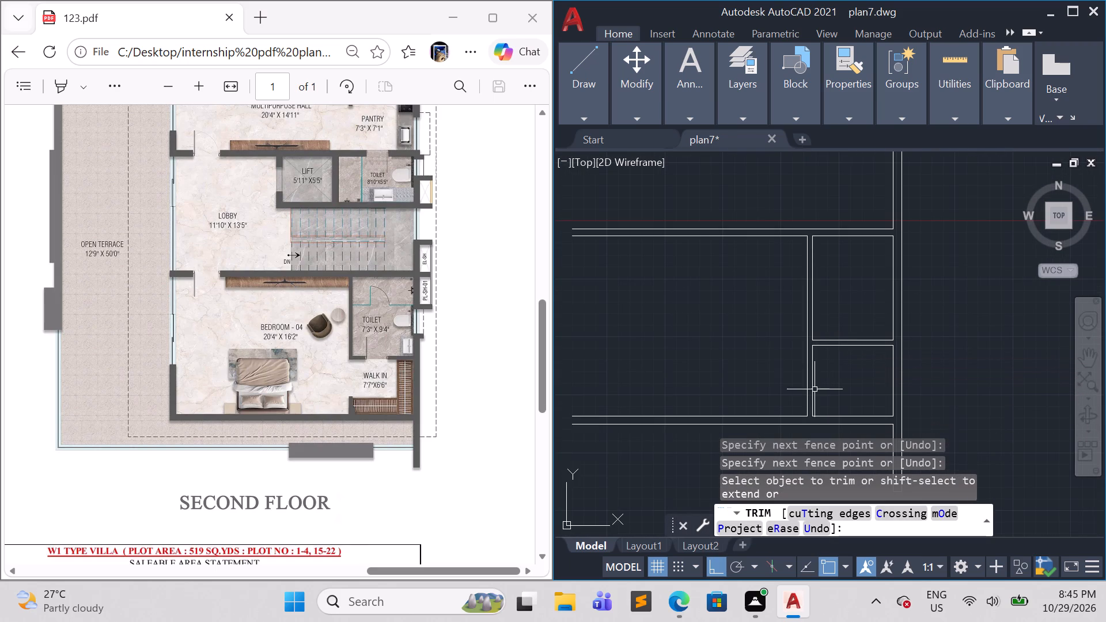
# Draw lines across the partition between Bedroom-04 and the walk-in to mark both ends of a door opening.
pyautogui.scroll(1, 789, 391)
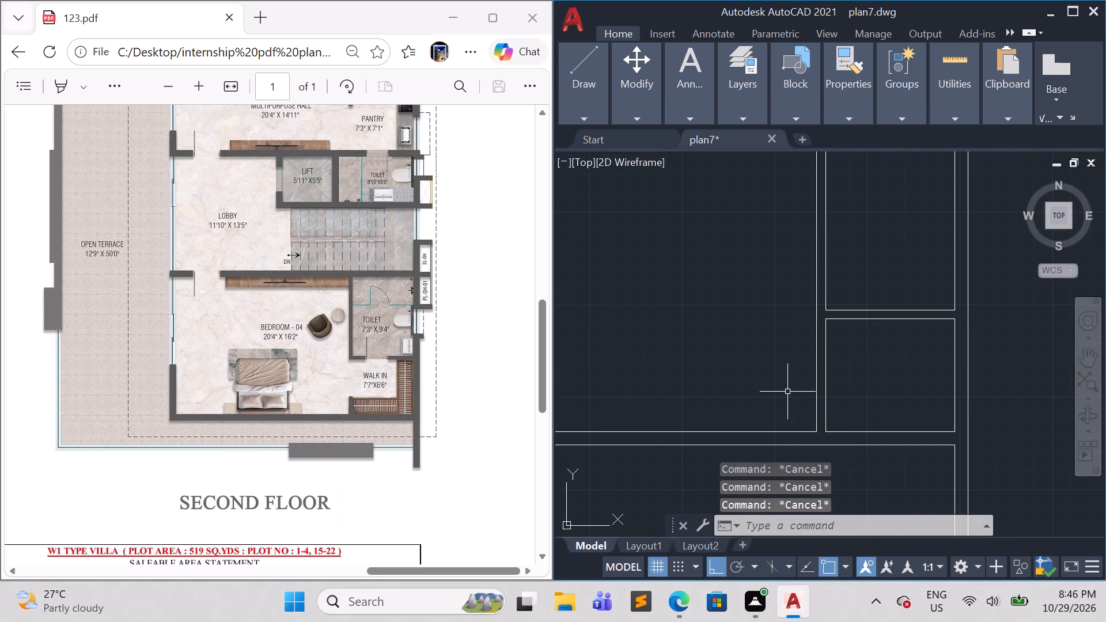
pyautogui.press('l')
pyautogui.press('Return')
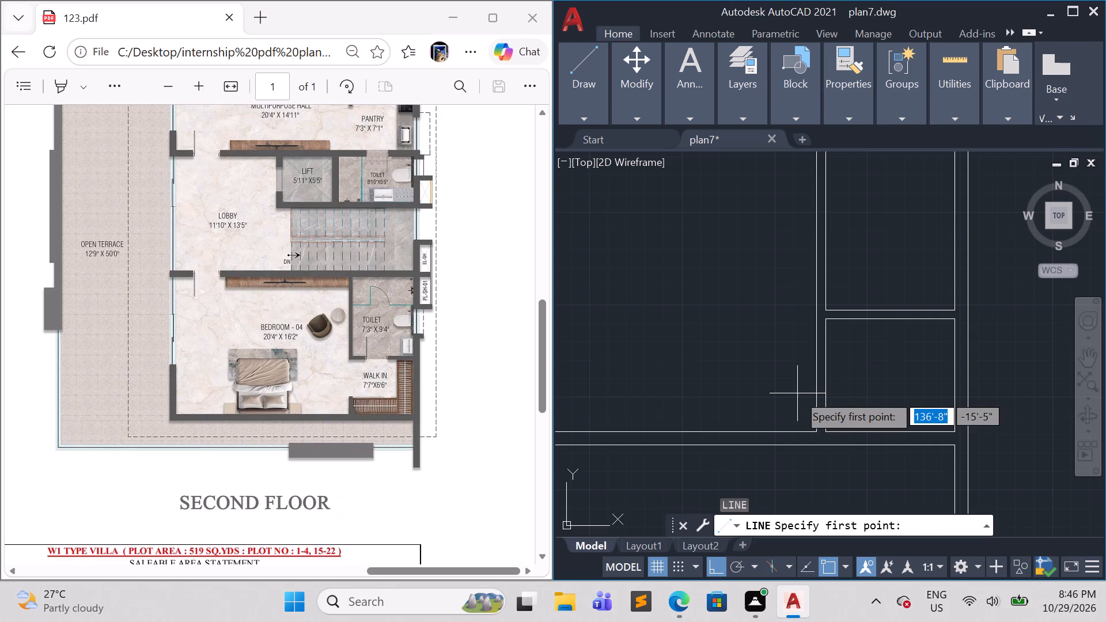
pyautogui.click(815, 386)
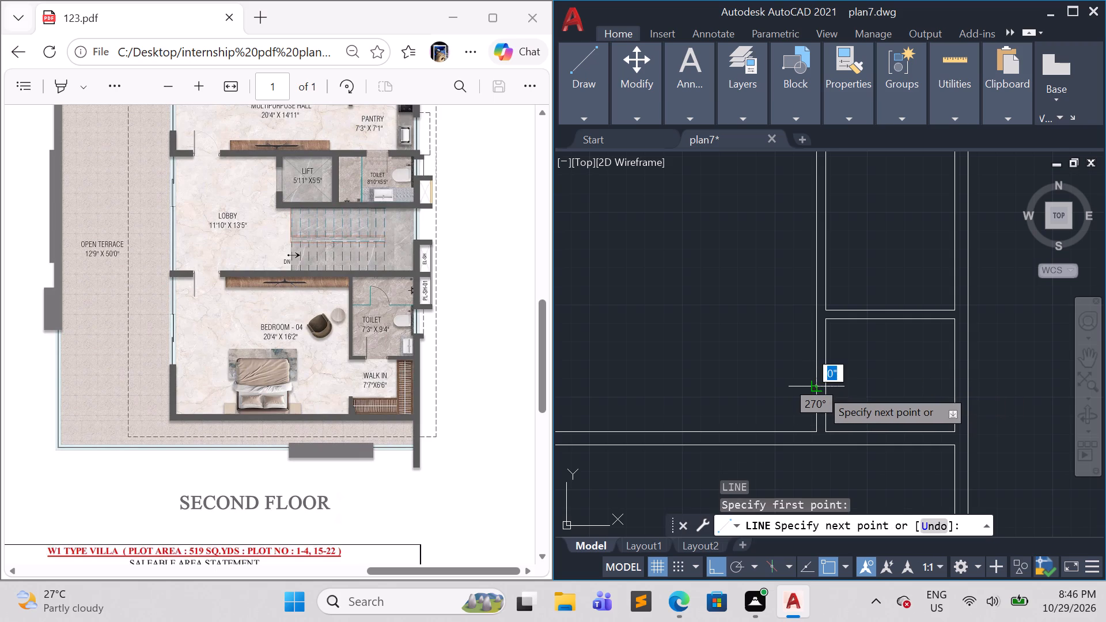
pyautogui.click(822, 388)
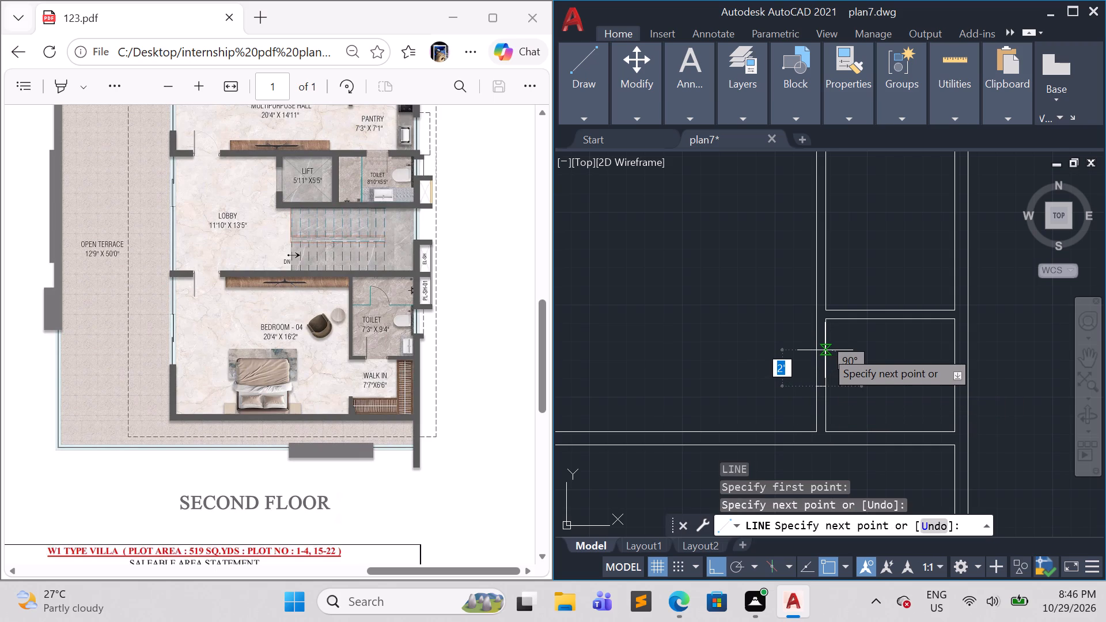
pyautogui.click(825, 345)
pyautogui.click(817, 342)
pyautogui.press('Escape')
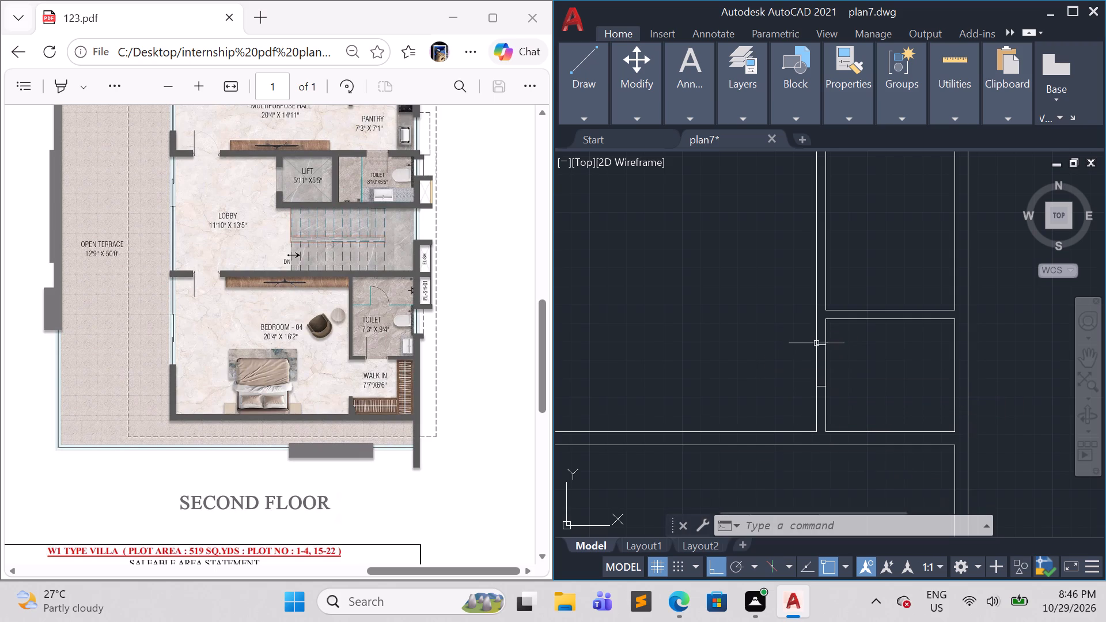
# Trim the partition lines between the two end marks to open the doorway from Bedroom-04 to the walk-in.
pyautogui.write('tr')
pyautogui.press('Return')
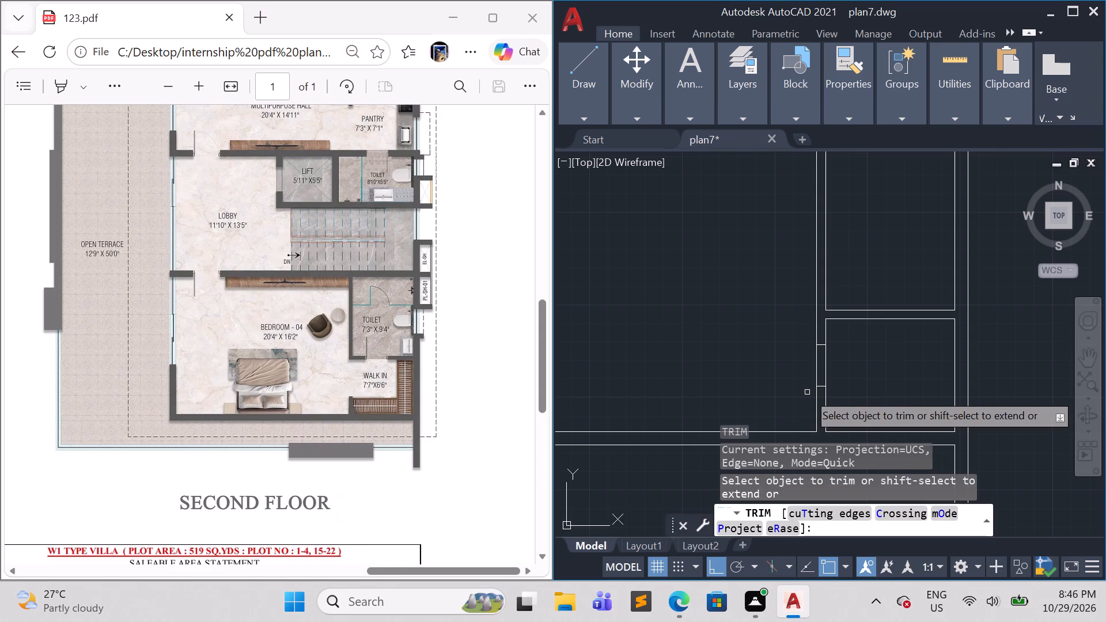
pyautogui.moveTo(789, 380); pyautogui.dragTo(865, 358)
pyautogui.press('Escape')
pyautogui.press('Escape')
pyautogui.press('Escape')
pyautogui.press('Escape')
pyautogui.press('Escape')
pyautogui.press('Escape')
pyautogui.press('Escape')
pyautogui.press('Escape')
pyautogui.press('Escape')
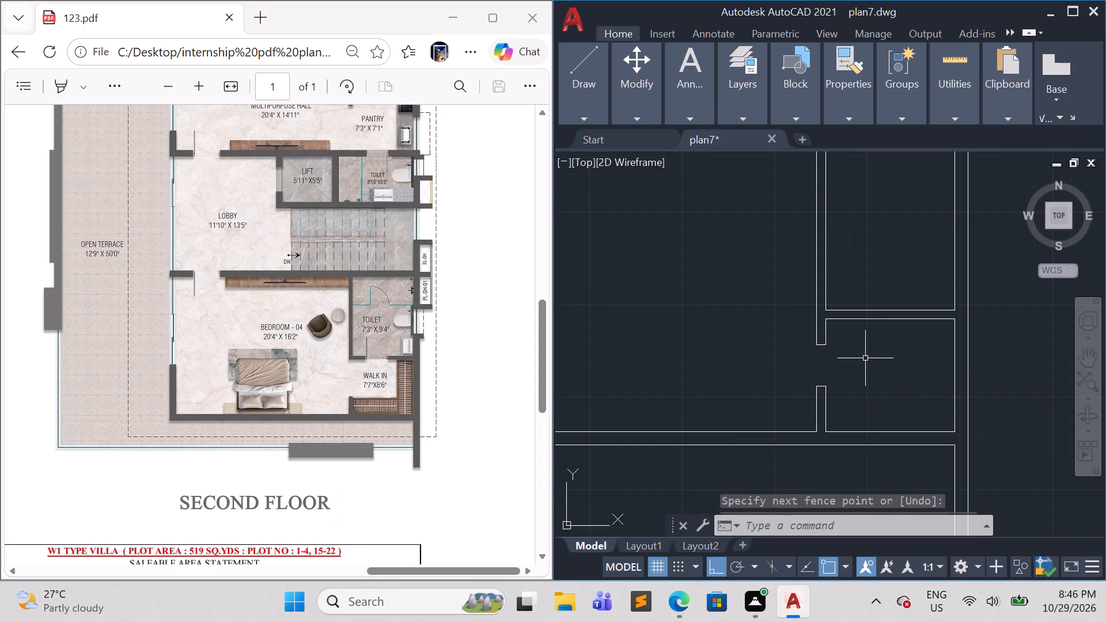
# Draw a 9" thick wall piece rising about 6'8" from the terrace-side end of Bedroom-04's bottom wall, closed down to its outer corner.
pyautogui.scroll(-2, 736, 378)
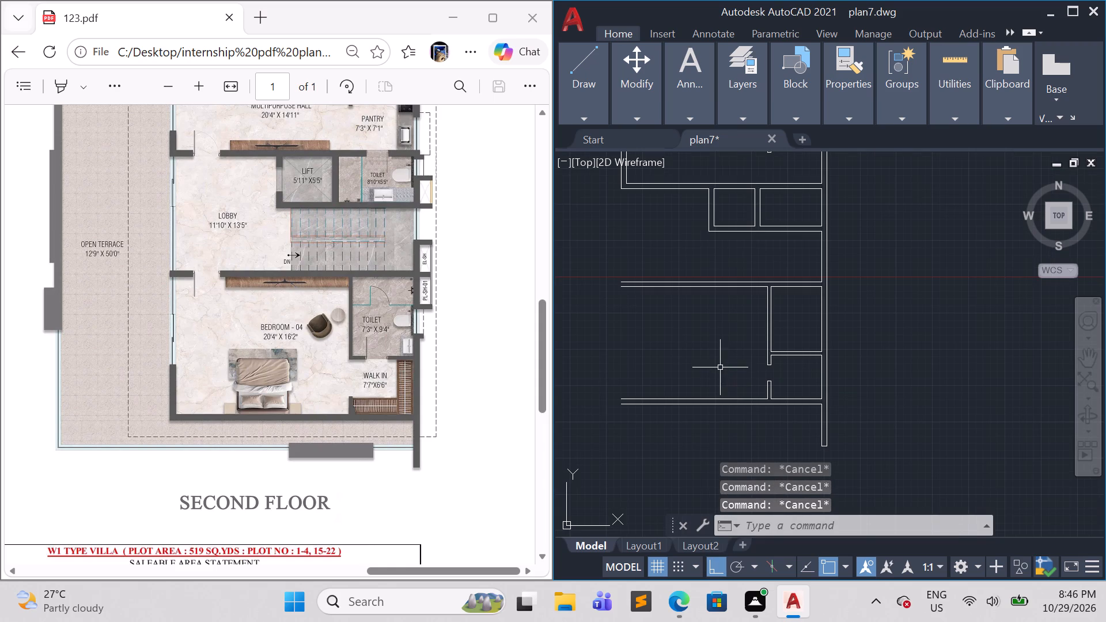
pyautogui.moveTo(720, 367); pyautogui.dragTo(826, 375, button='middle')
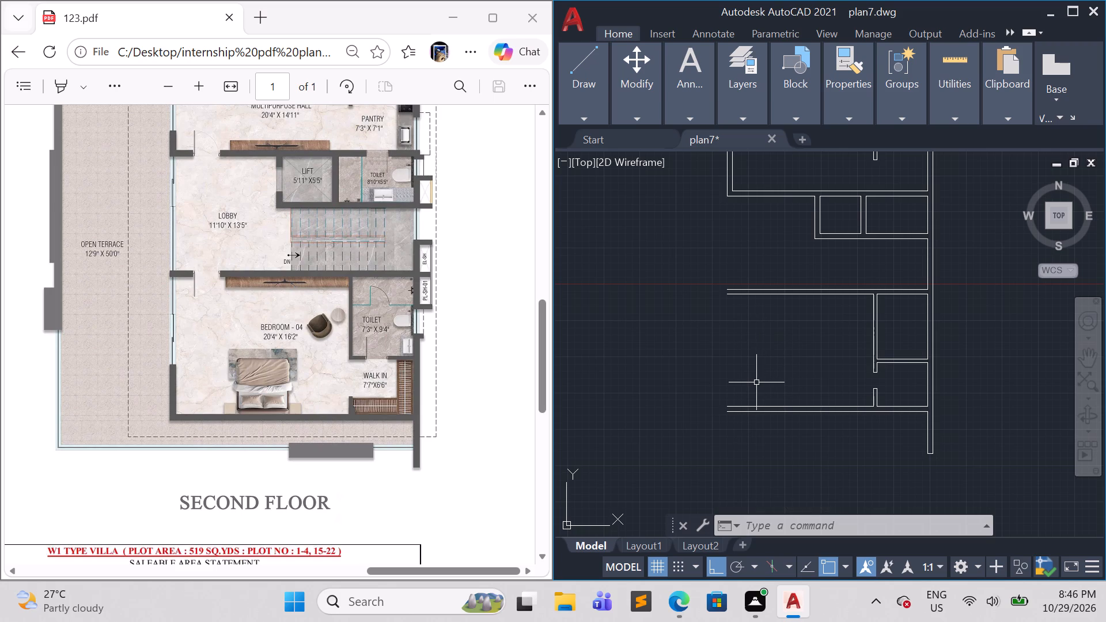
pyautogui.press('l')
pyautogui.press('Return')
pyautogui.click(724, 405)
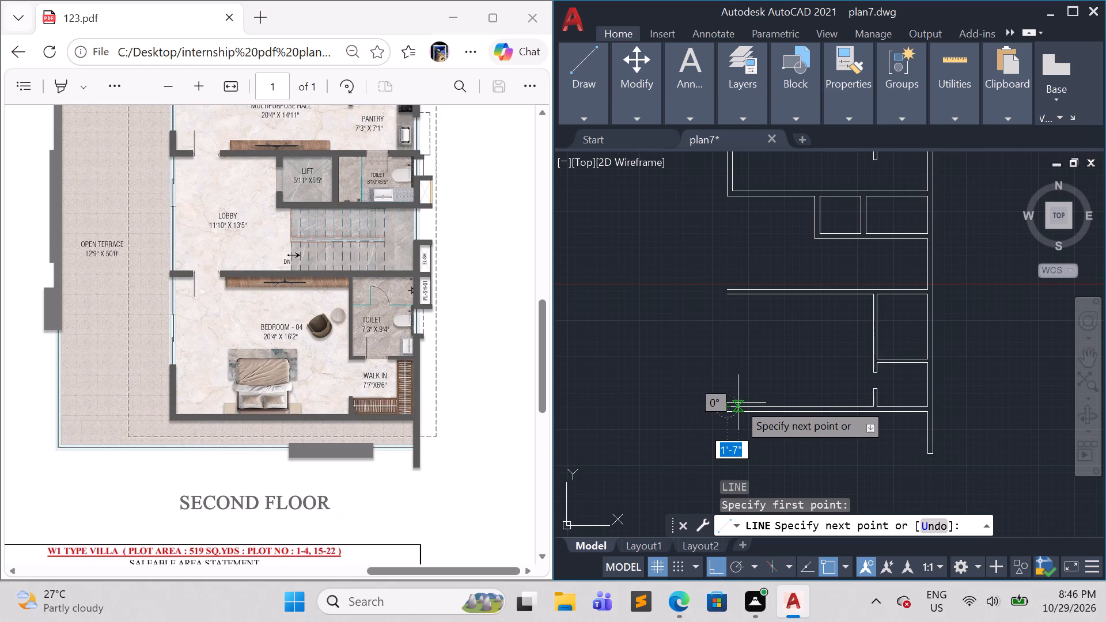
pyautogui.press('9')
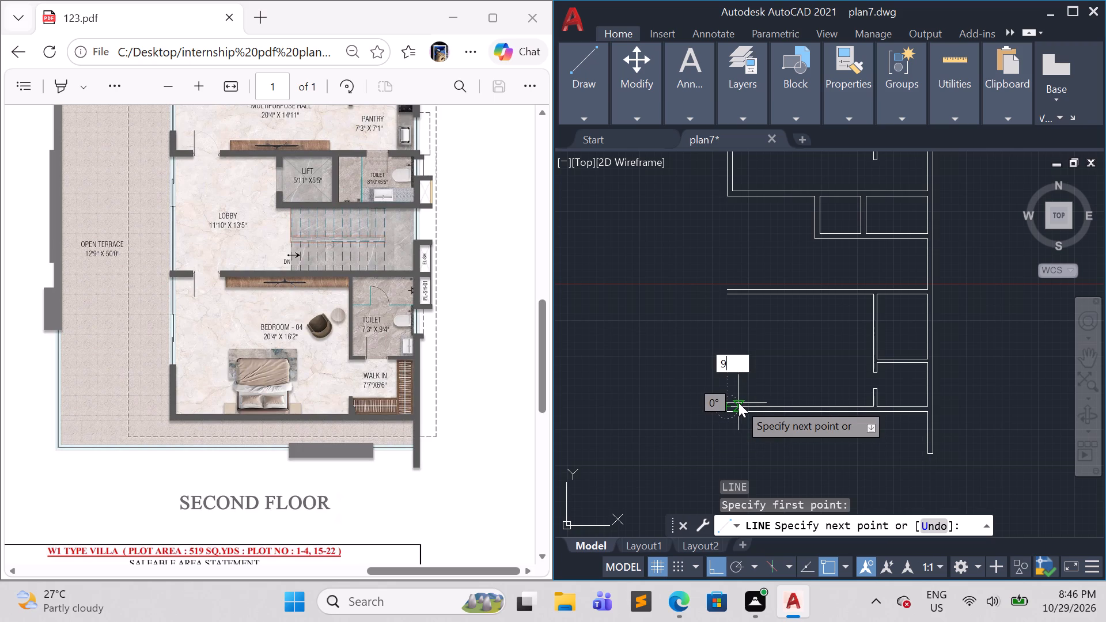
pyautogui.hotkey('shift', '"')
pyautogui.press('Return')
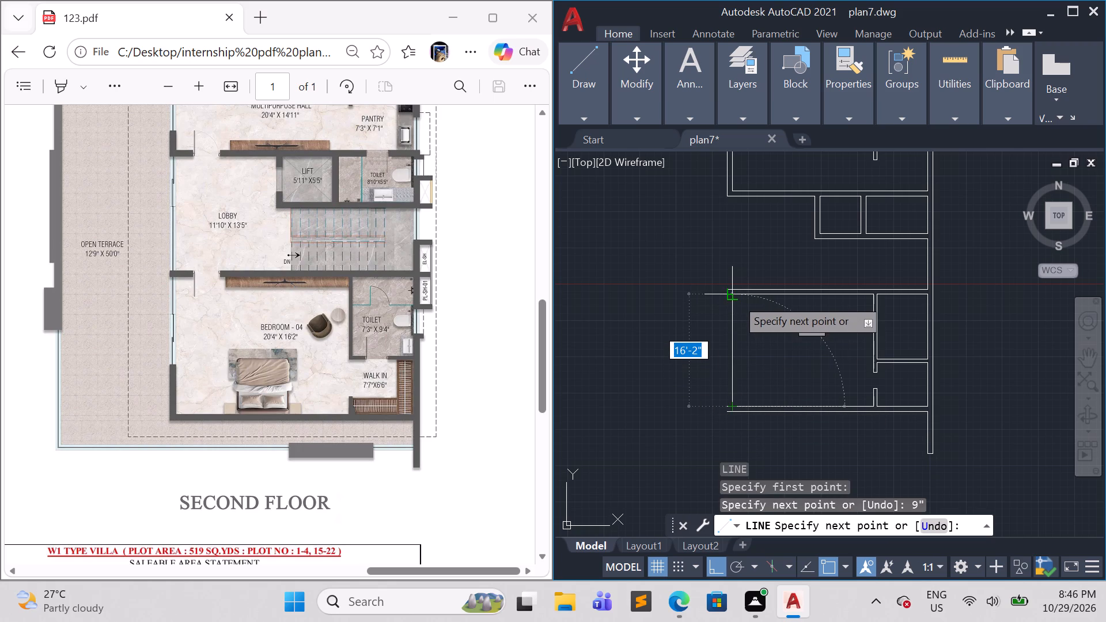
pyautogui.click(733, 359)
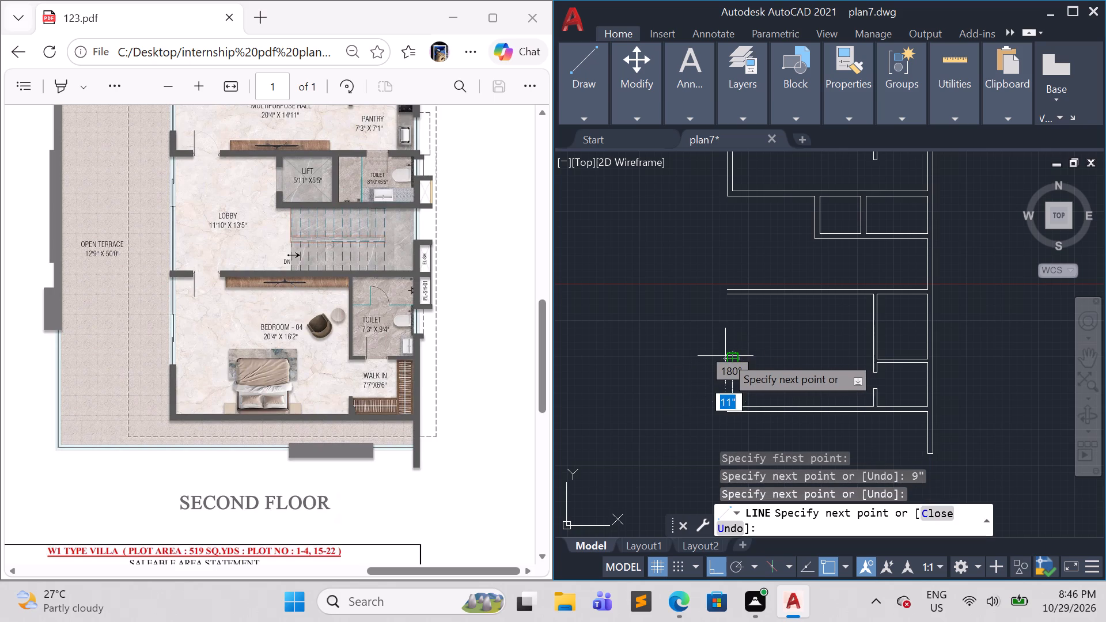
pyautogui.press('9')
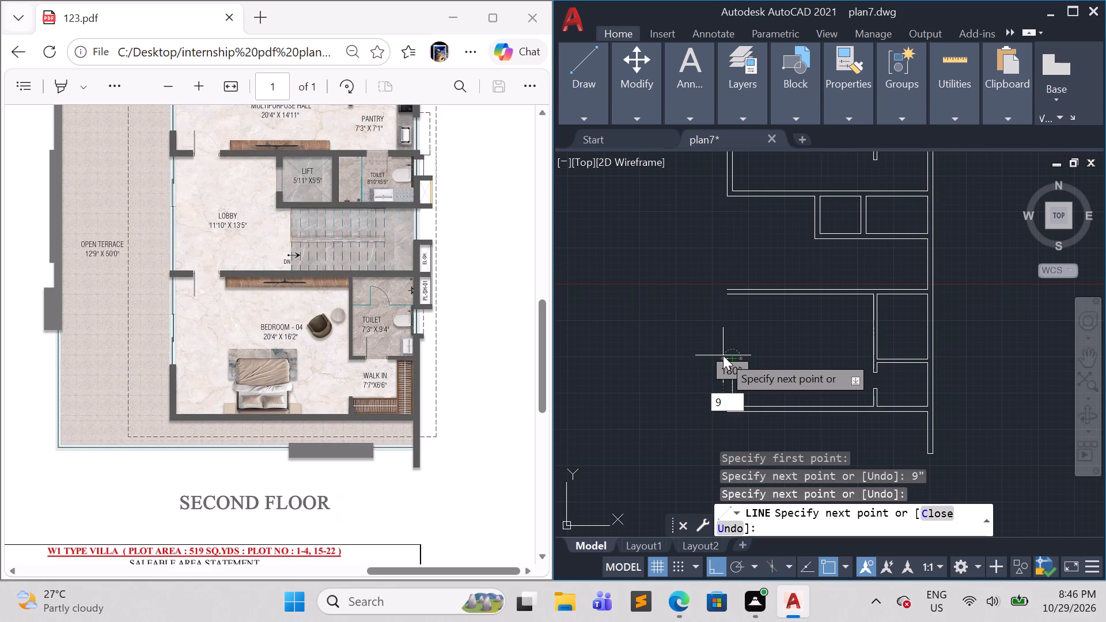
pyautogui.hotkey('shift', '"')
pyautogui.press('Return')
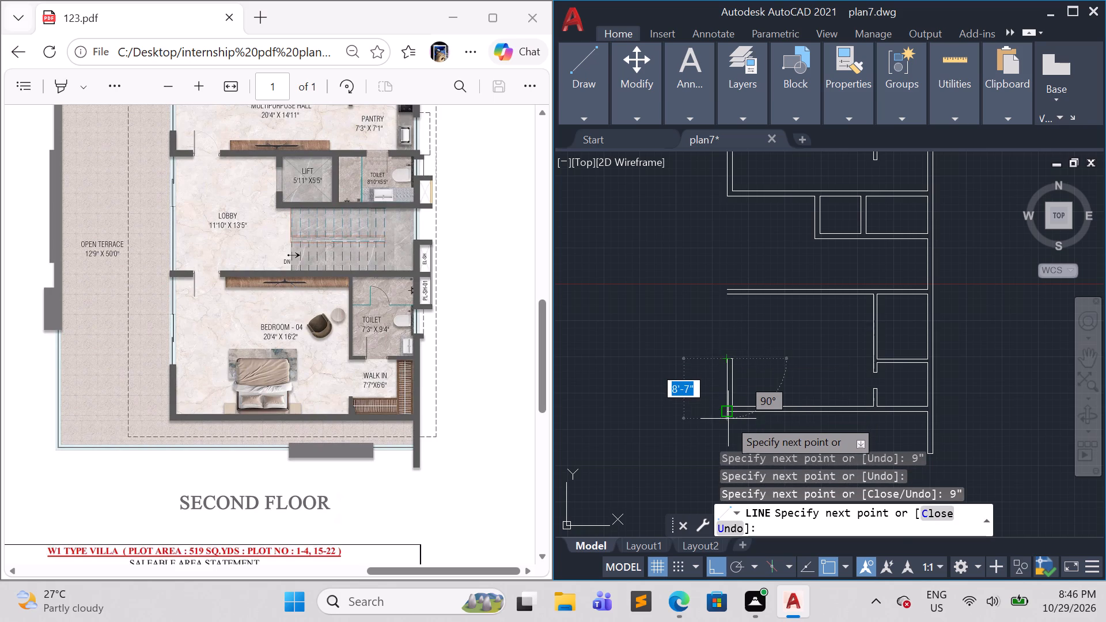
pyautogui.click(734, 403)
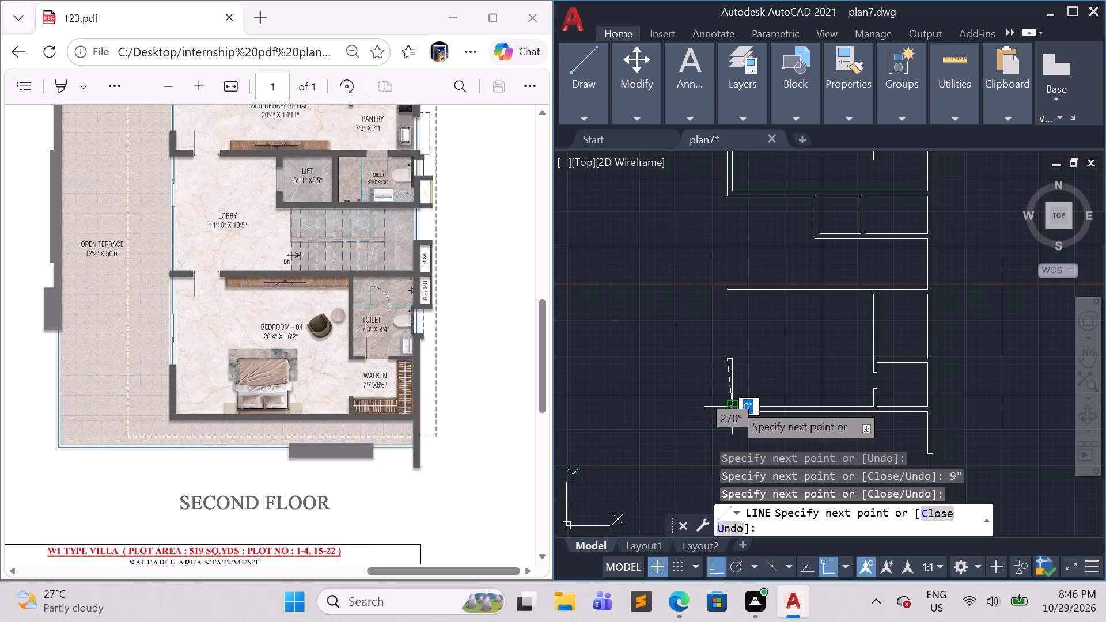
pyautogui.hotkey('ctrl', 'z')
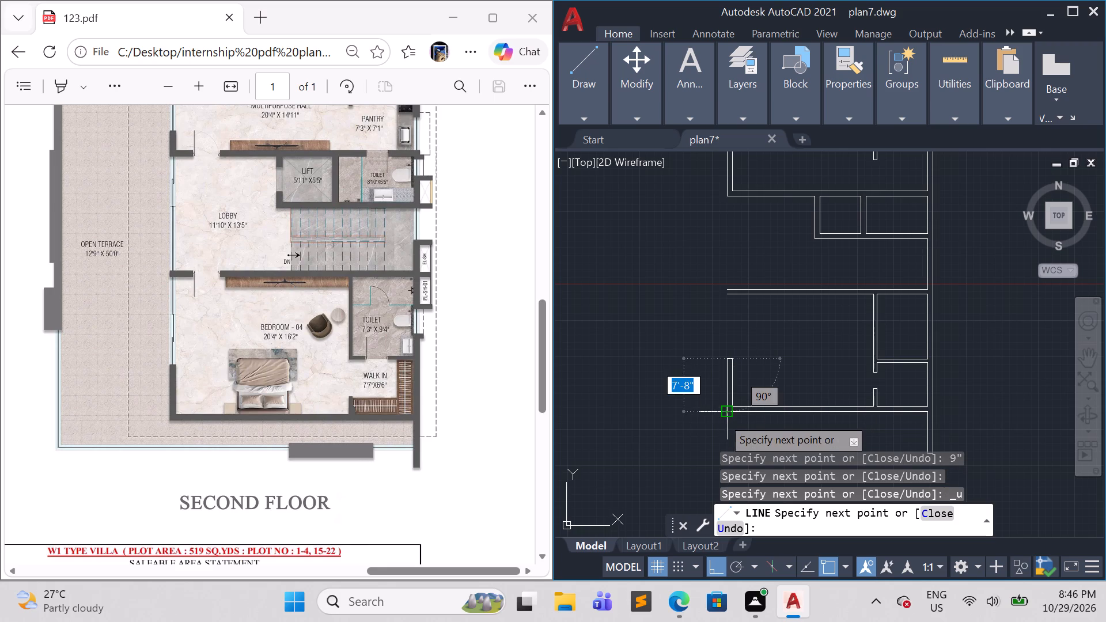
pyautogui.scroll(3, 719, 418)
pyautogui.click(747, 397)
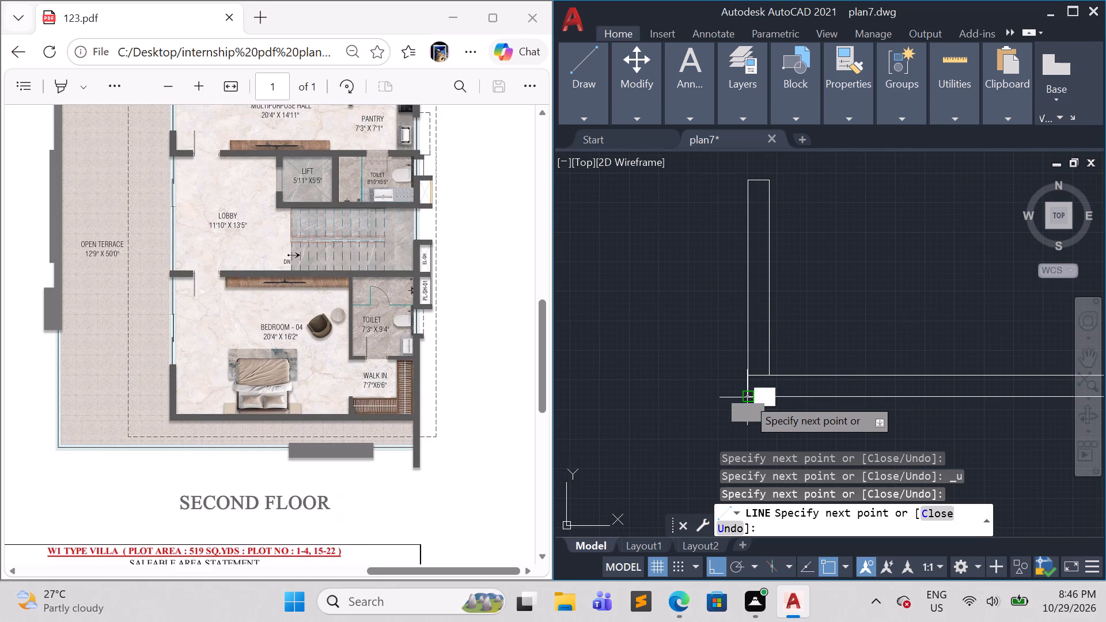
pyautogui.press('Escape')
# Trim the bottom wall's inner line inside the new 9" wall piece to clean up Bedroom-04's terrace-side corner.
pyautogui.write('tr')
pyautogui.press('Return')
pyautogui.click(760, 376)
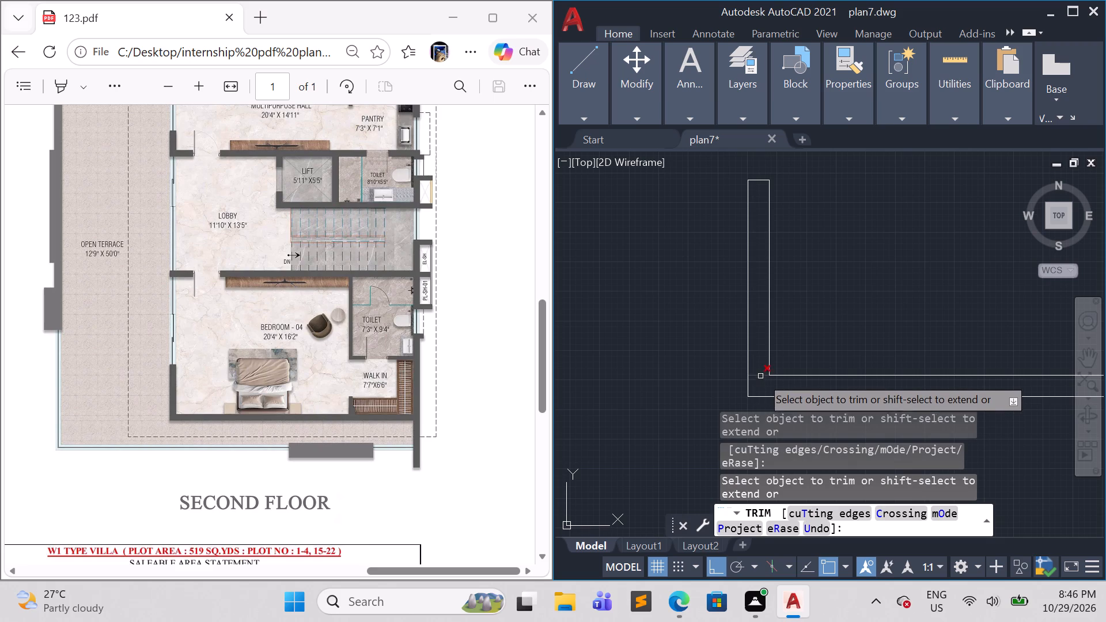
pyautogui.moveTo(757, 371); pyautogui.dragTo(759, 383)
pyautogui.scroll(-3, 759, 384)
pyautogui.press('Escape')
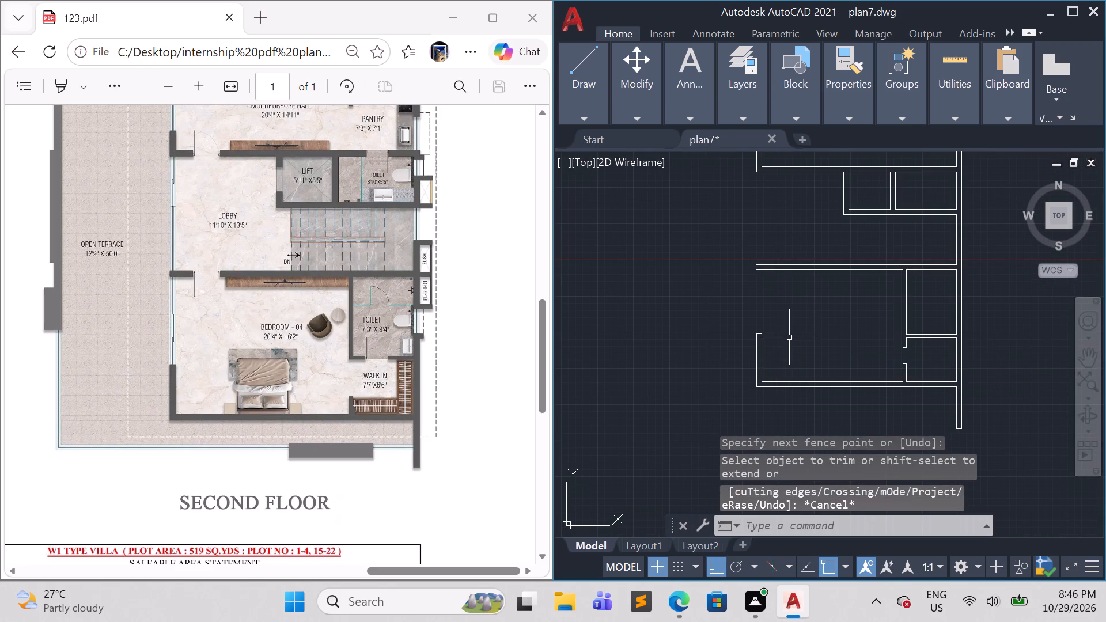
# Draw a short line closing the terrace-side end of the double-line wall between the lobby and Bedroom-04.
pyautogui.moveTo(800, 316); pyautogui.dragTo(801, 395, button='middle')
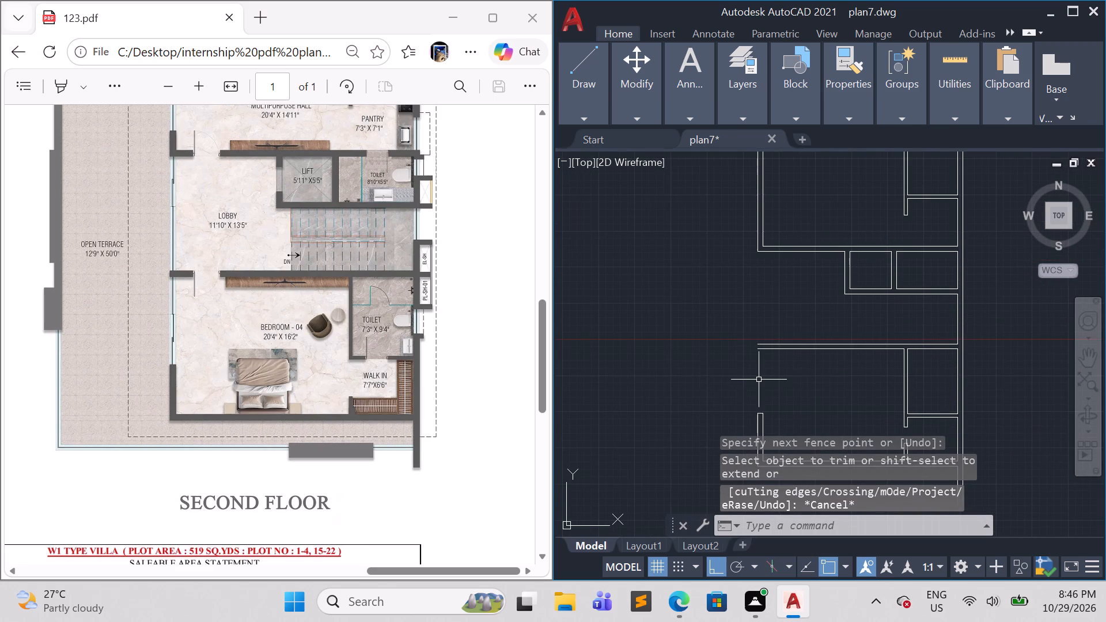
pyautogui.scroll(1, 759, 380)
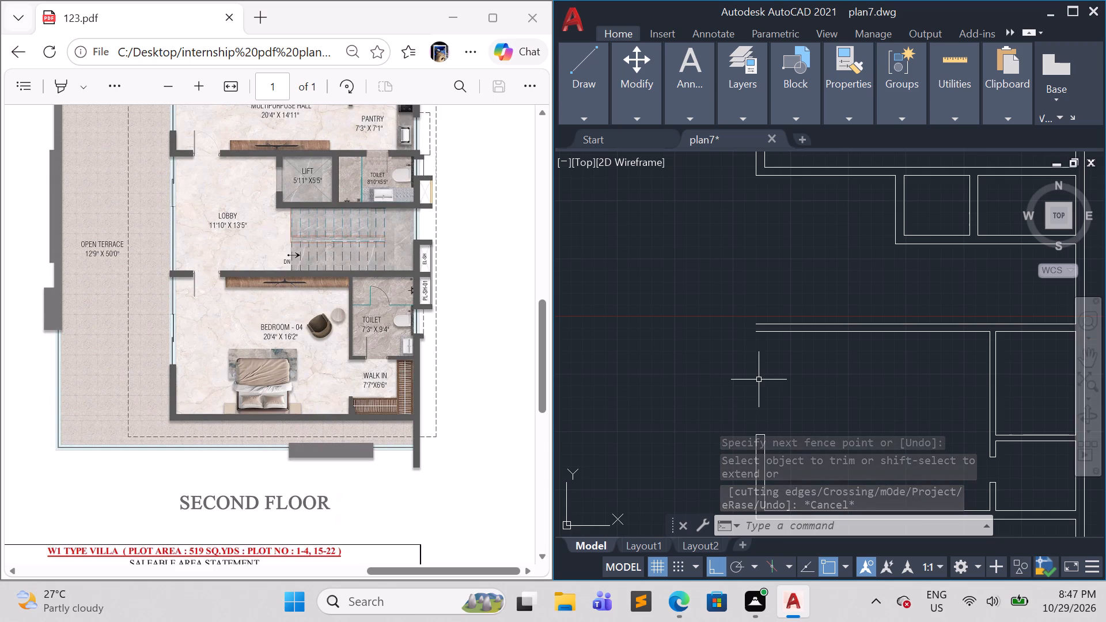
pyautogui.press('l')
pyautogui.press('Return')
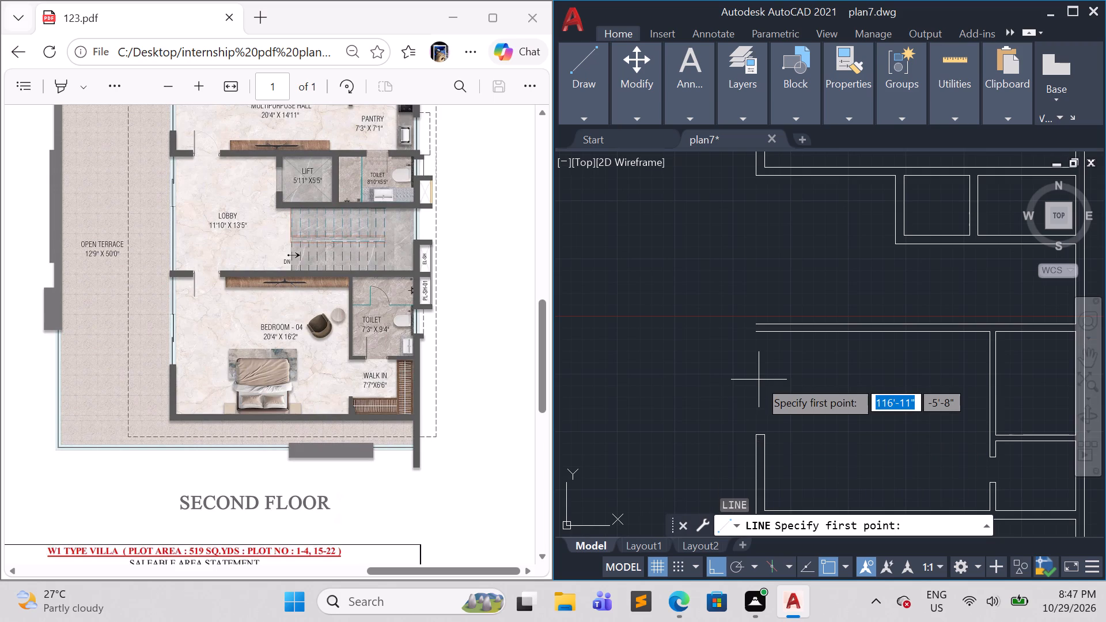
pyautogui.click(759, 320)
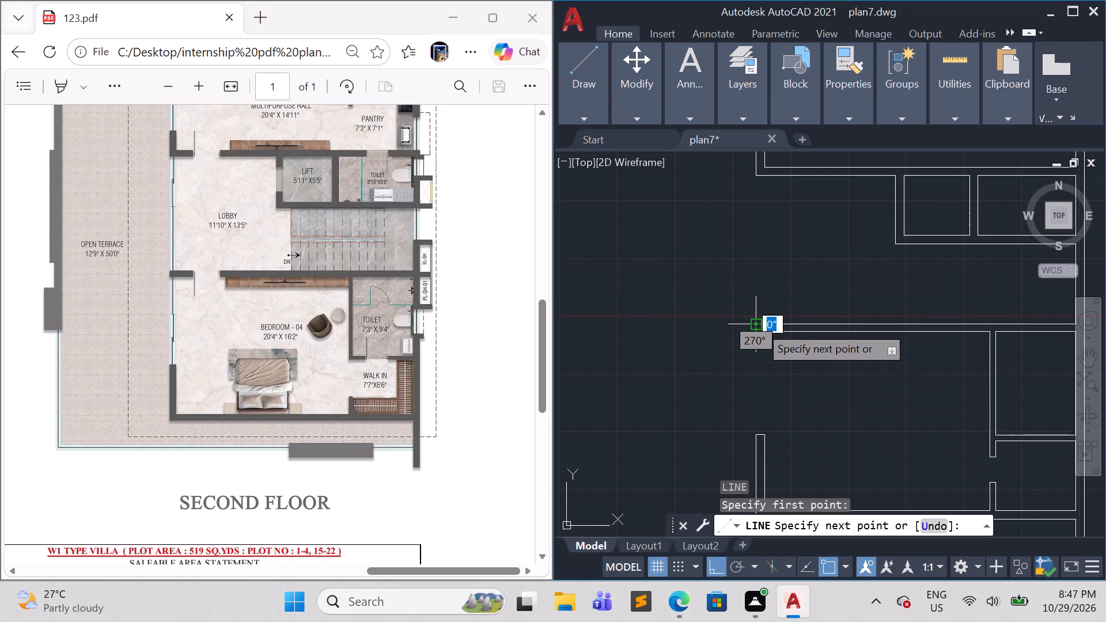
pyautogui.click(758, 332)
pyautogui.press('Escape')
pyautogui.scroll(-2, 771, 358)
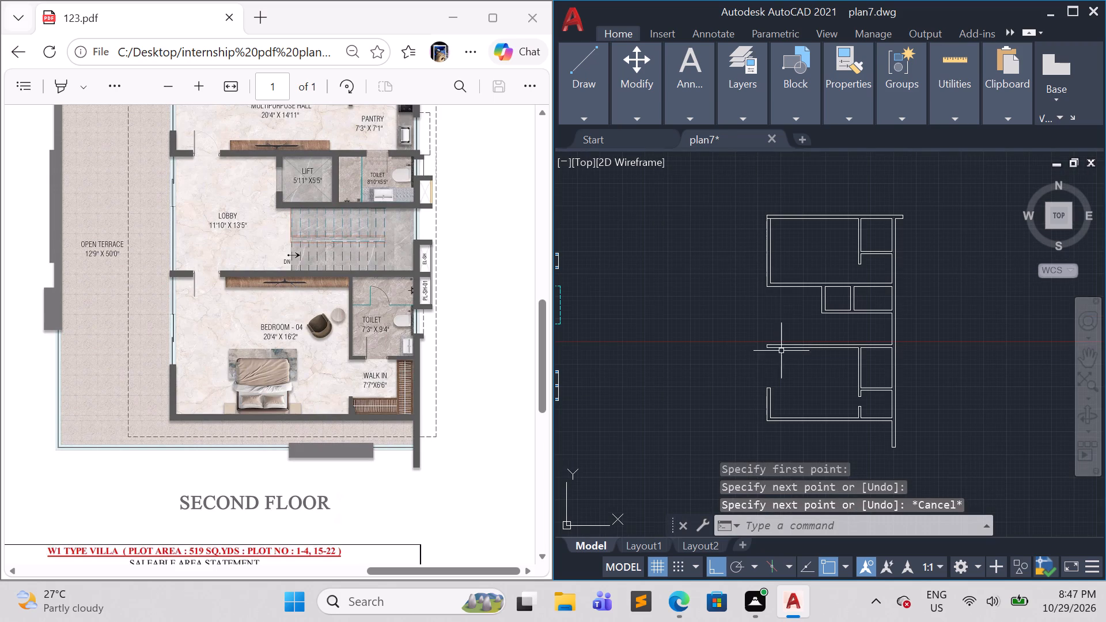
# Set the current object colour for new geometry to Magenta.
pyautogui.scroll(2, 427, 378)
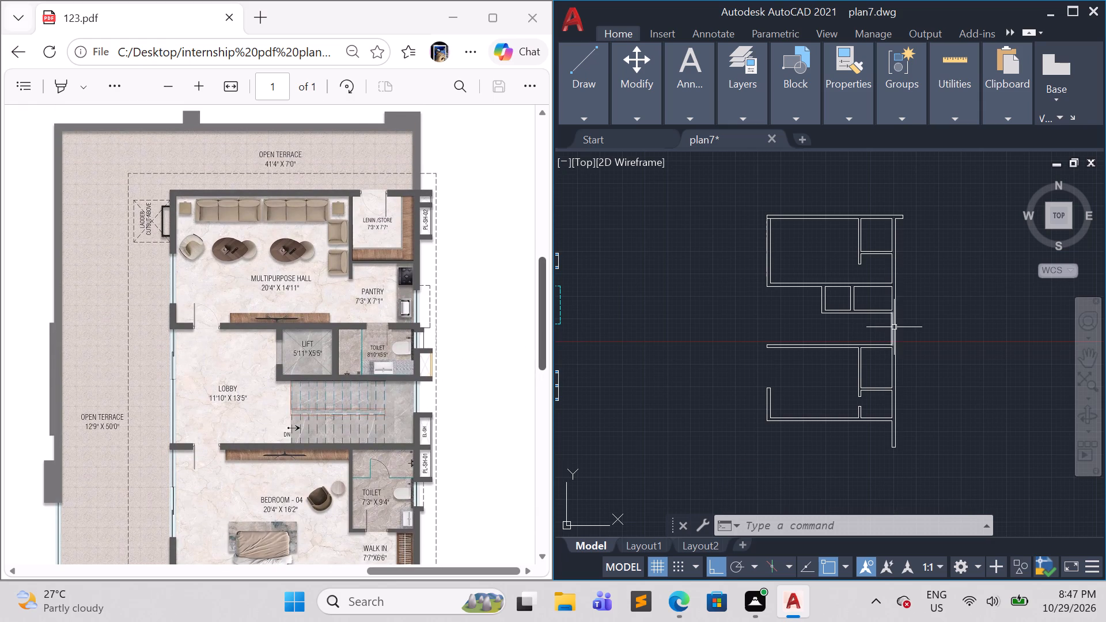
pyautogui.click(851, 119)
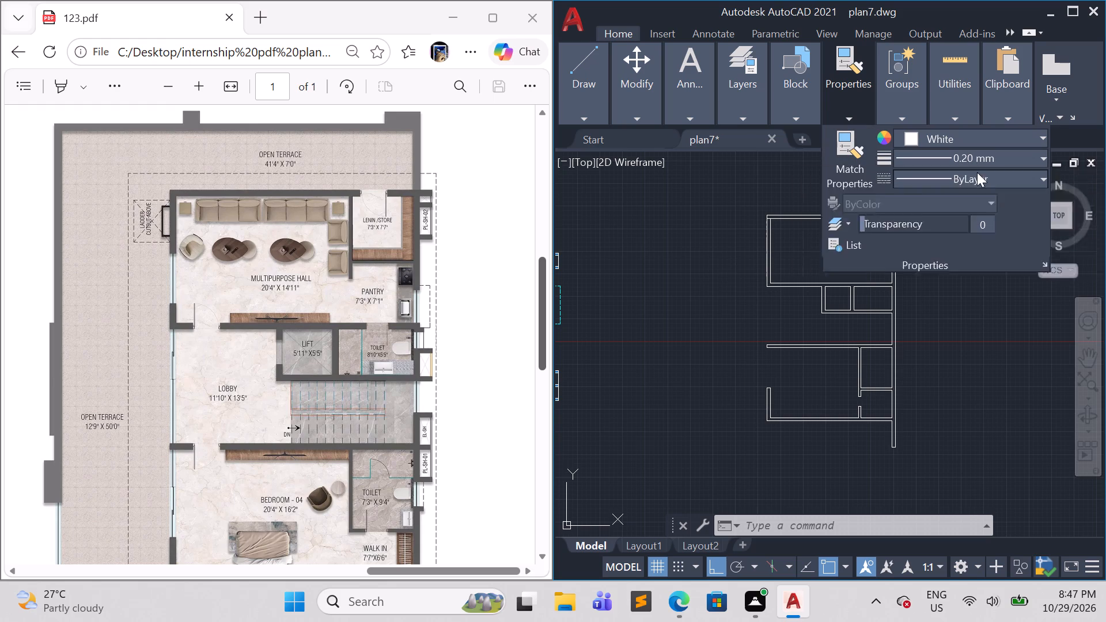
pyautogui.click(977, 132)
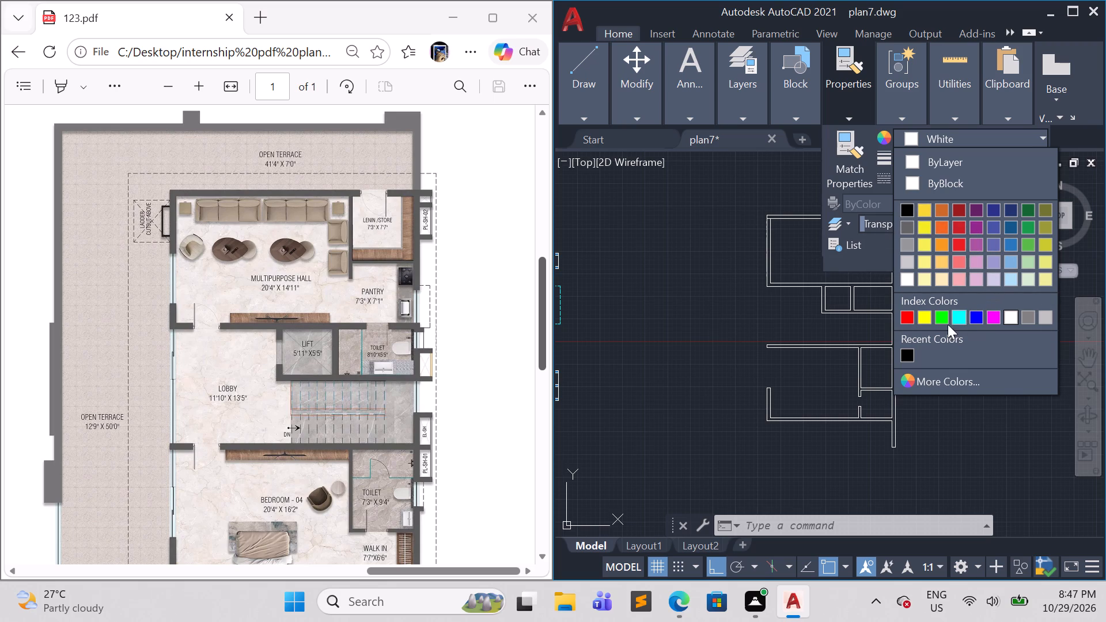
pyautogui.click(985, 315)
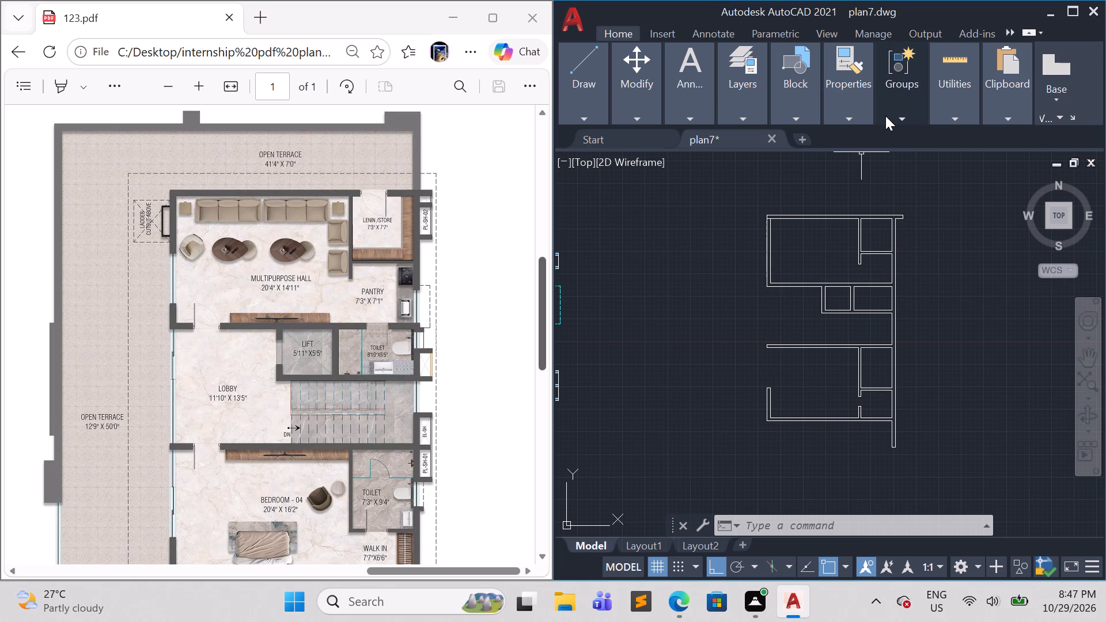
pyautogui.scroll(1, 778, 349)
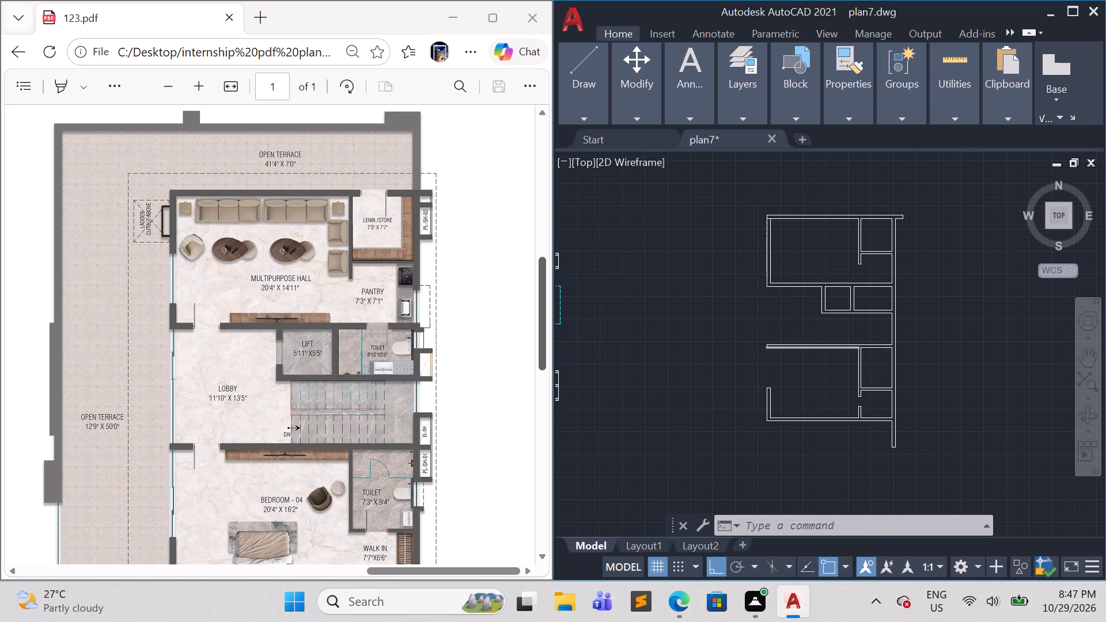
# Select the ACAD_ISO02W100 (ISO dash) linetype in the Linetype Manager and accept the dialog.
pyautogui.moveTo(782, 310); pyautogui.dragTo(738, 391, button='middle')
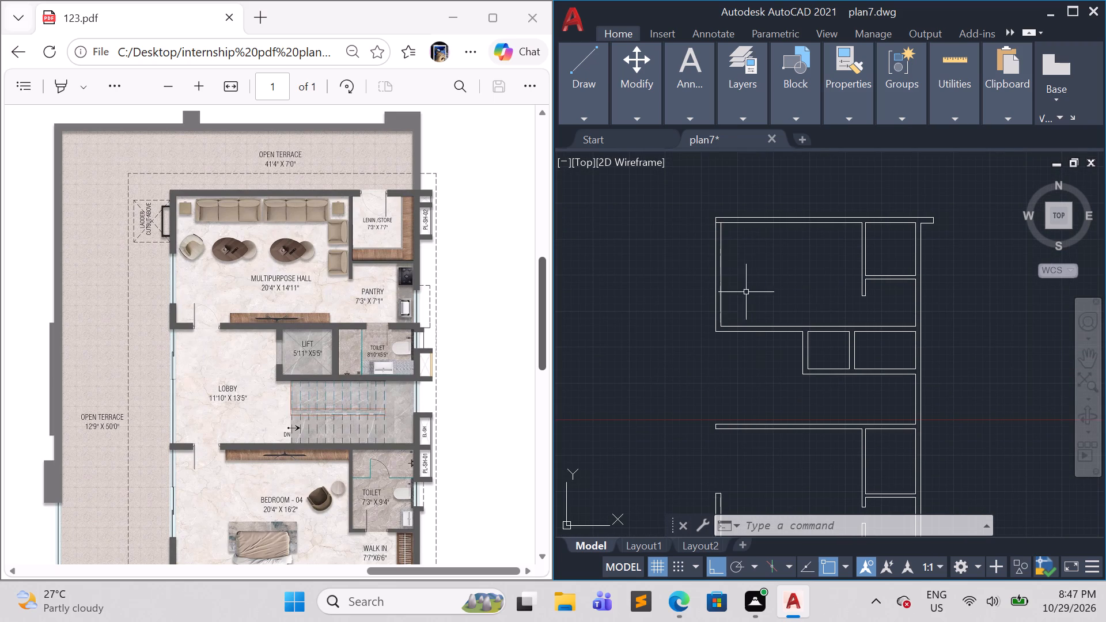
pyautogui.click(847, 115)
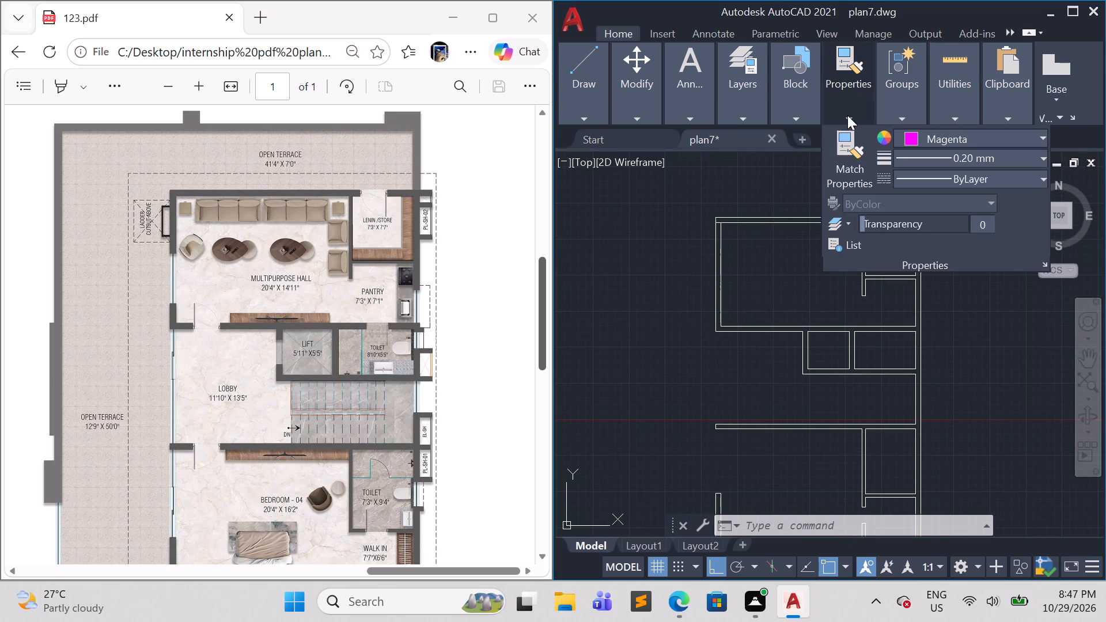
pyautogui.click(969, 177)
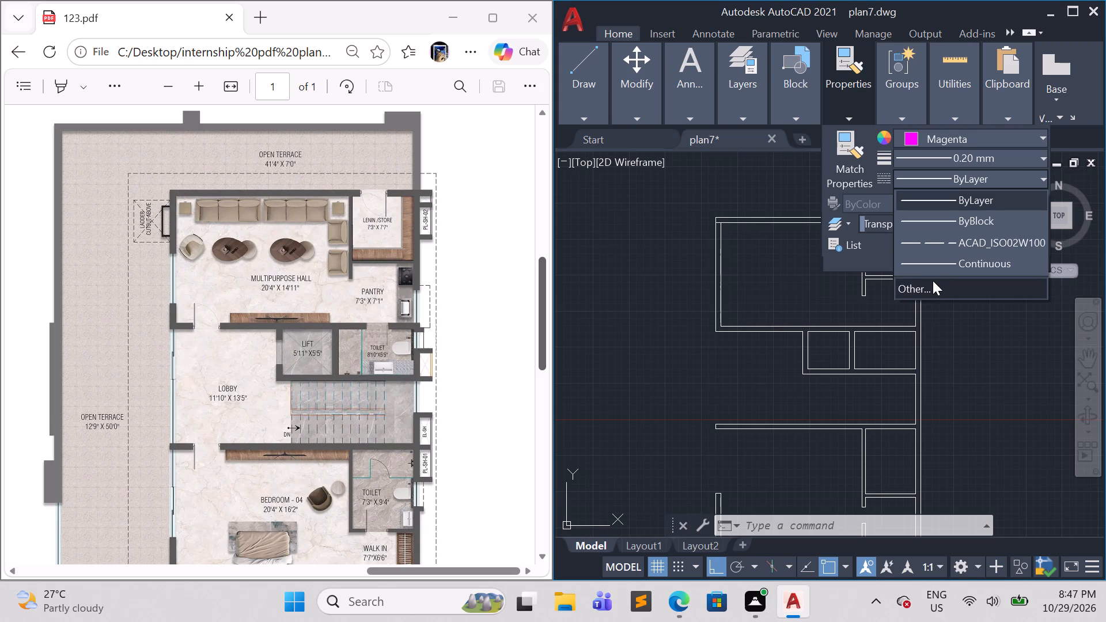
pyautogui.click(923, 287)
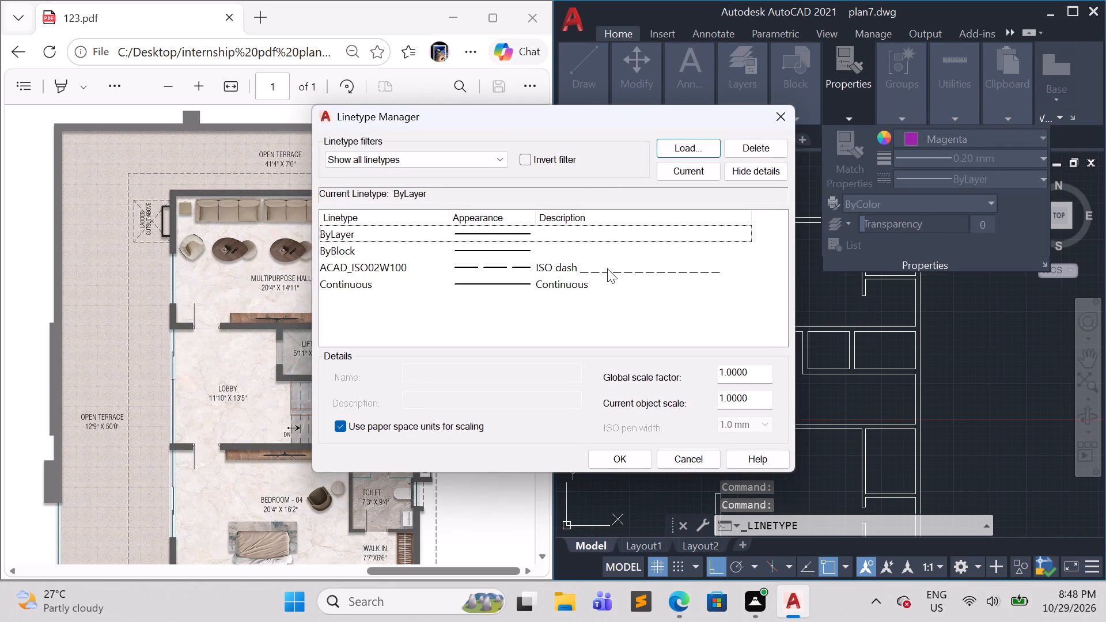
pyautogui.click(607, 268)
pyautogui.click(619, 457)
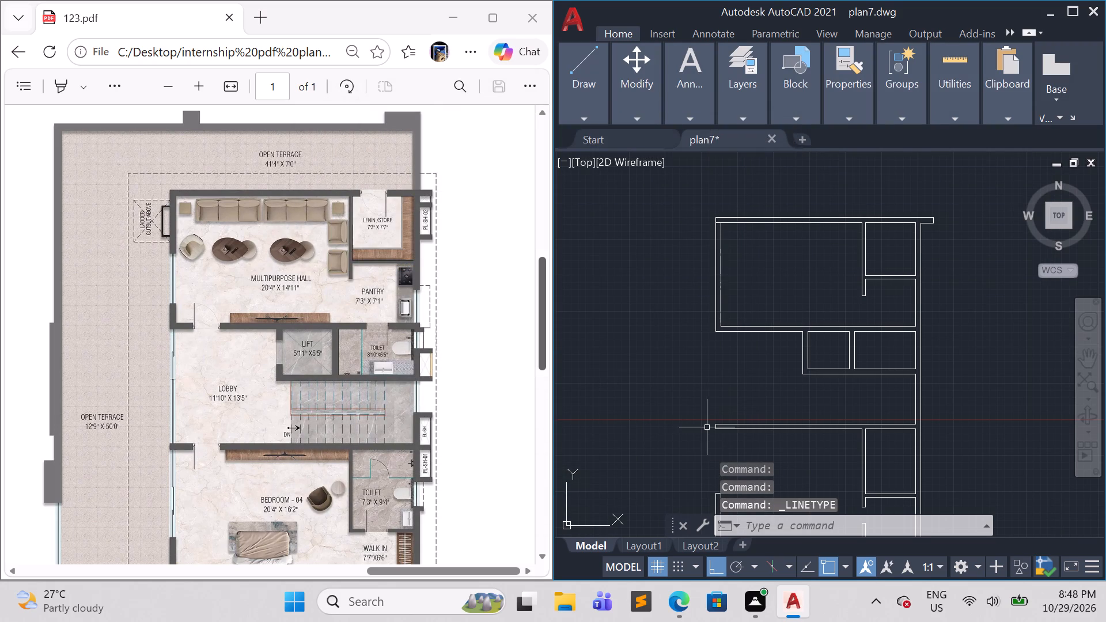
# Draw a 9" by 13'-5" rectangle across the lobby's terrace-side opening, between the Bedroom-04 wall and the multipurpose hall wall.
pyautogui.write('re')
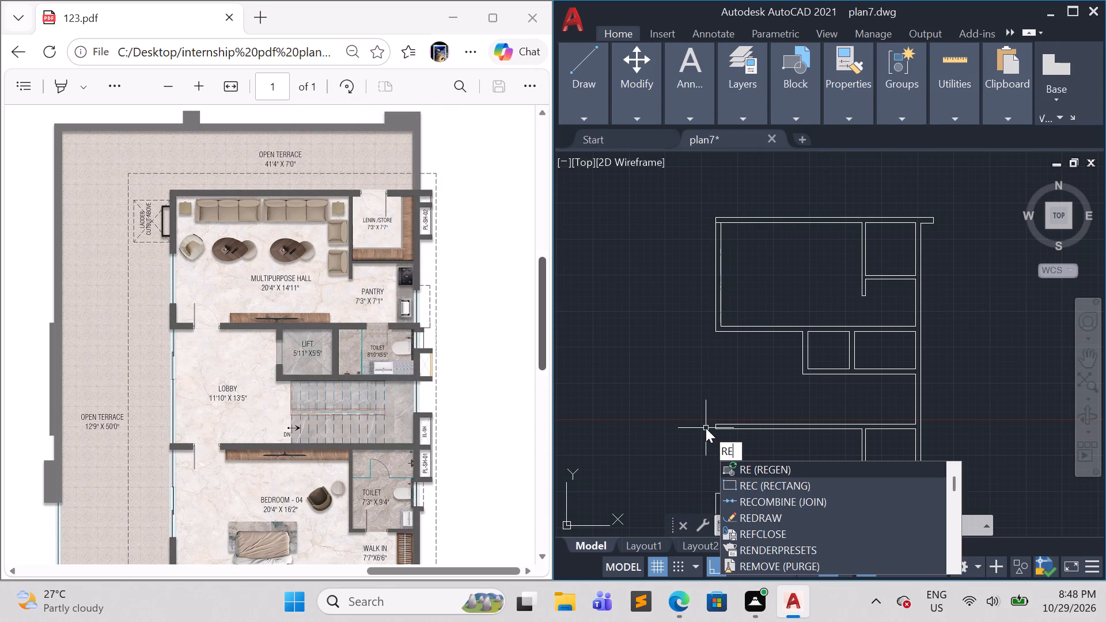
pyautogui.press('c')
pyautogui.press('Return')
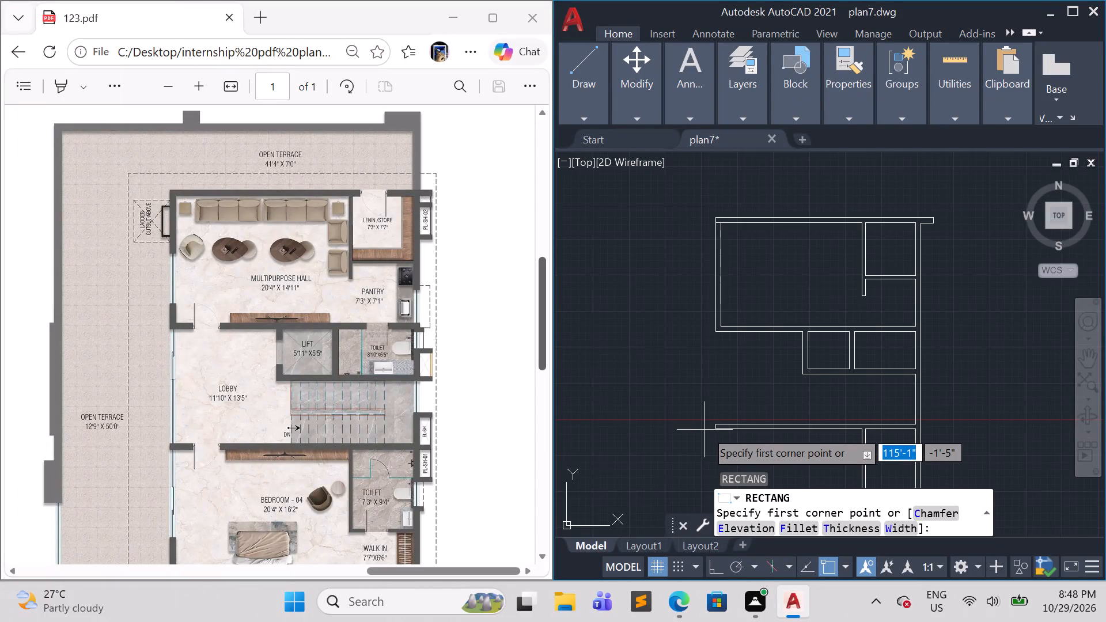
pyautogui.click(711, 420)
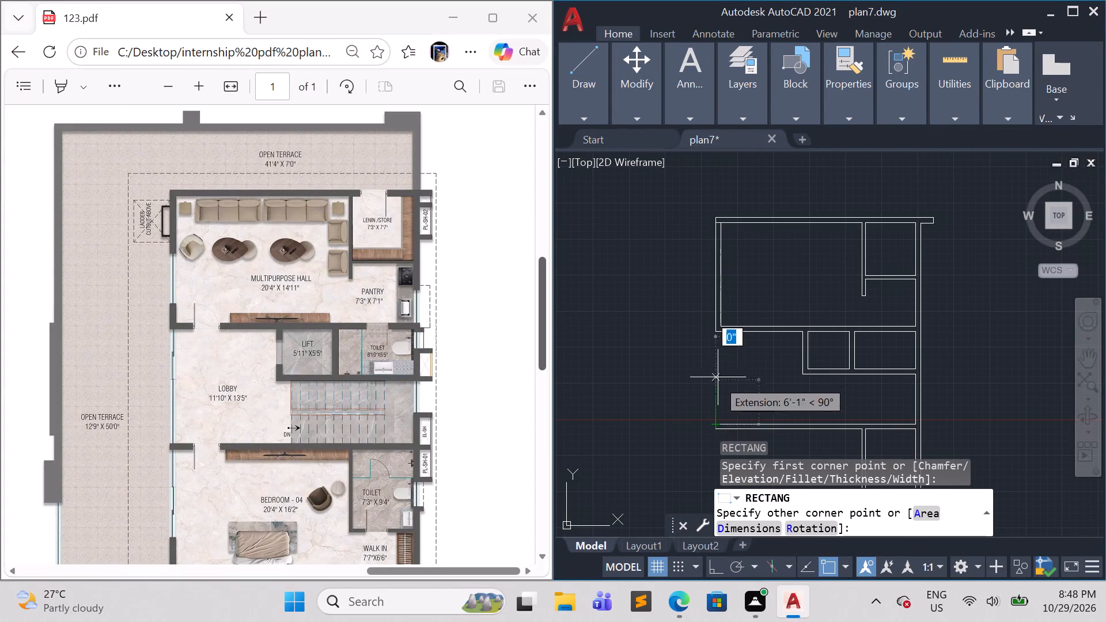
pyautogui.scroll(3, 724, 331)
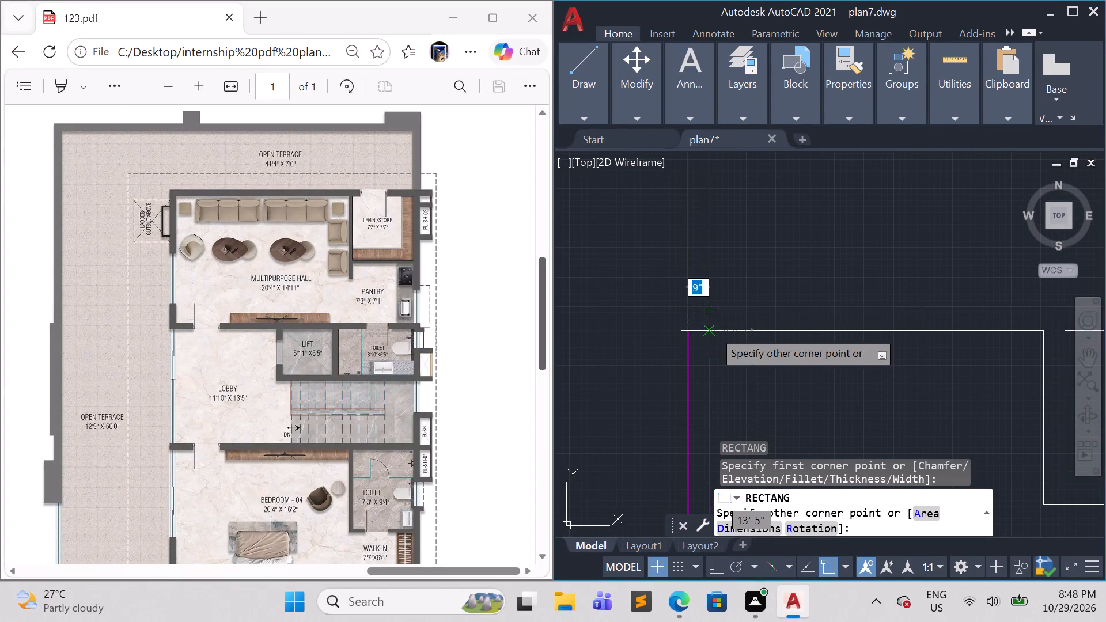
pyautogui.click(713, 330)
# Inside the lobby opening rectangle, draw connected lines from bottom midpoint to upper terrace-side corner, across to top midpoint, and down to lower terrace-side corner.
pyautogui.scroll(-3, 755, 382)
pyautogui.moveTo(785, 407); pyautogui.dragTo(814, 271, button='middle')
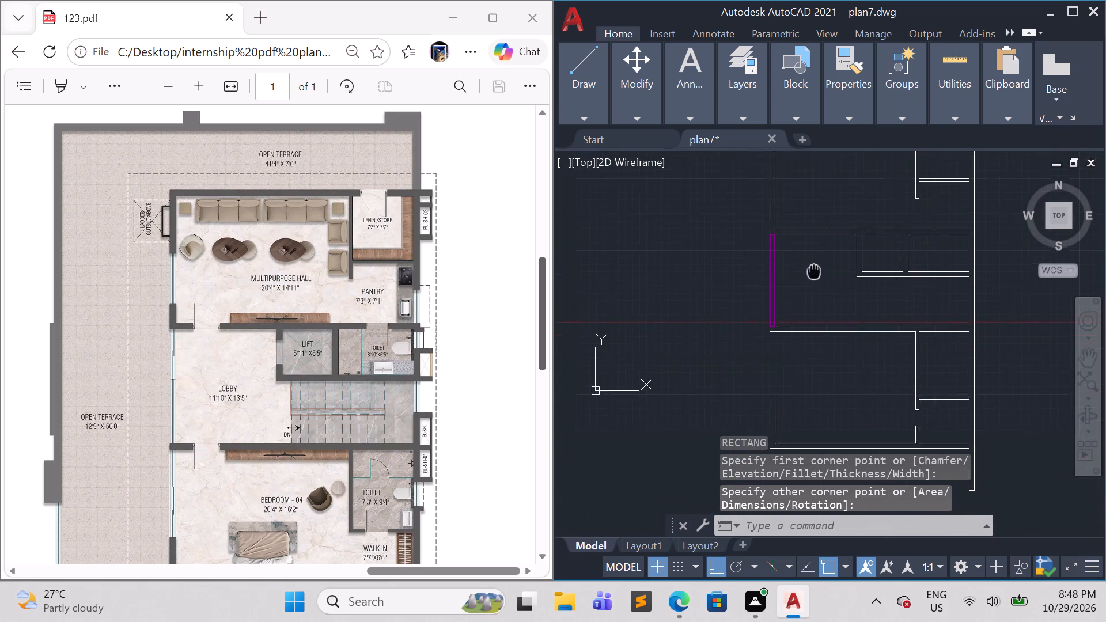
pyautogui.moveTo(814, 271); pyautogui.dragTo(814, 270, button='middle')
pyautogui.scroll(2, 797, 282)
pyautogui.moveTo(796, 308); pyautogui.dragTo(797, 356, button='middle')
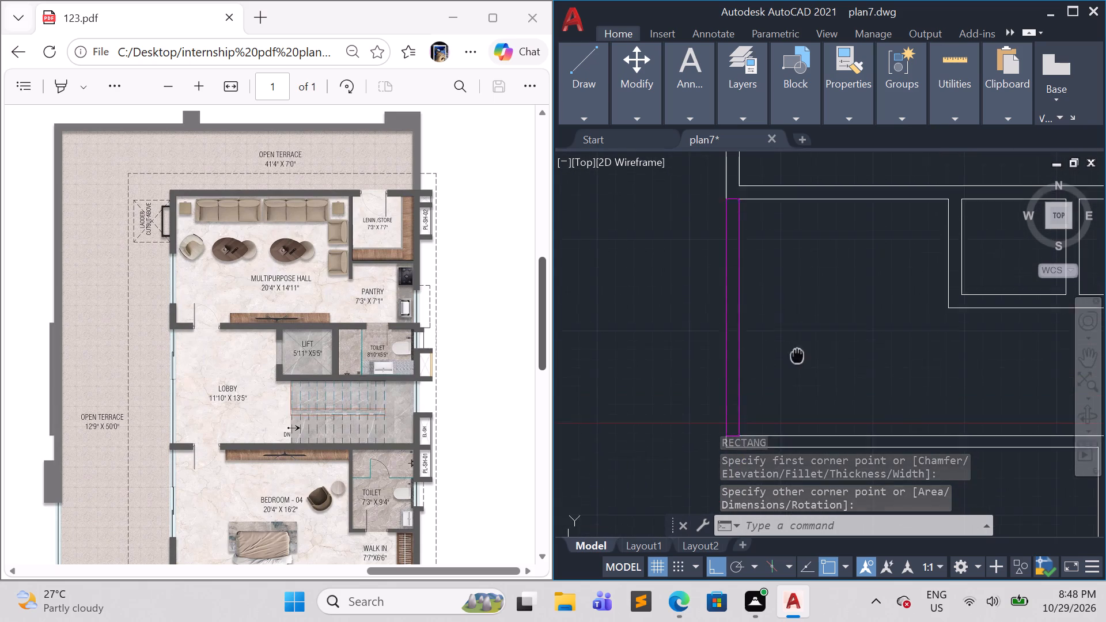
pyautogui.moveTo(797, 356); pyautogui.dragTo(797, 375, button='middle')
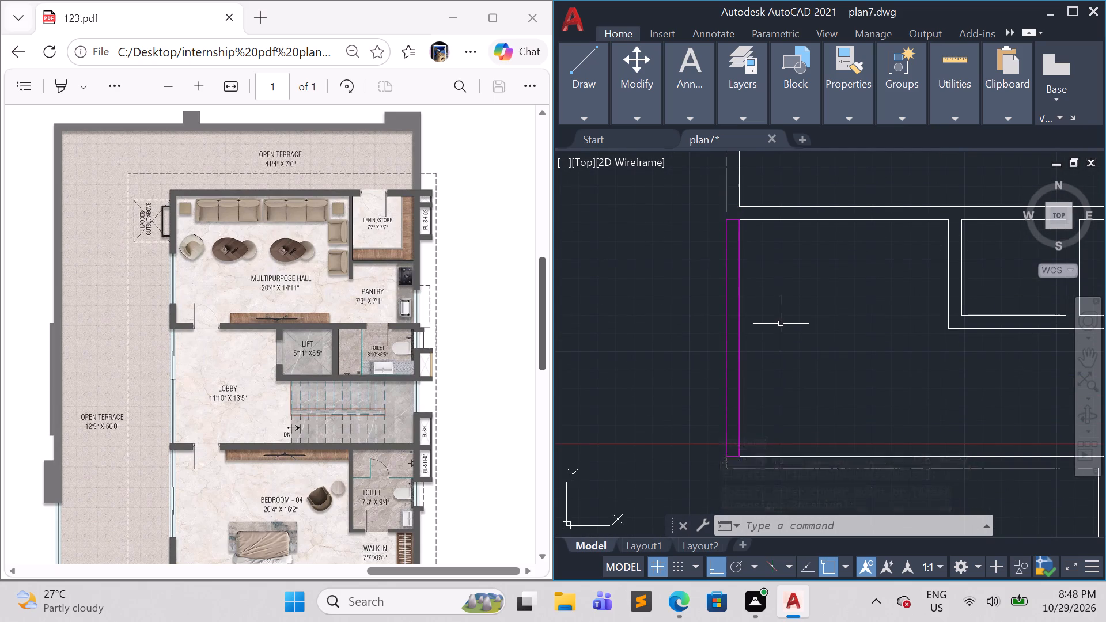
pyautogui.press('l')
pyautogui.press('Return')
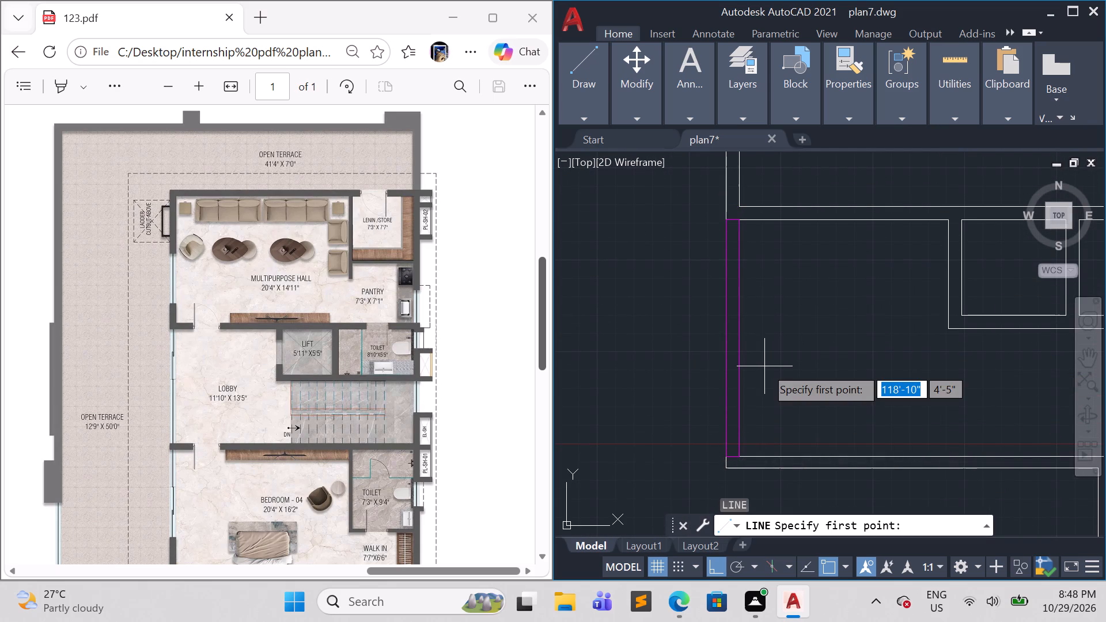
pyautogui.click(733, 454)
pyautogui.click(725, 214)
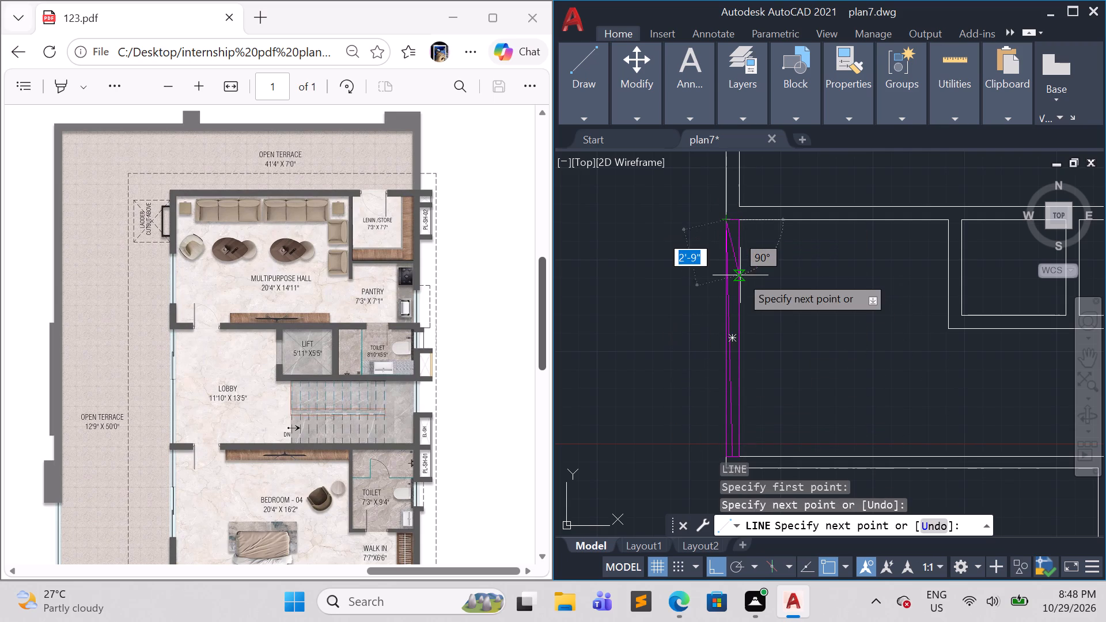
pyautogui.click(733, 221)
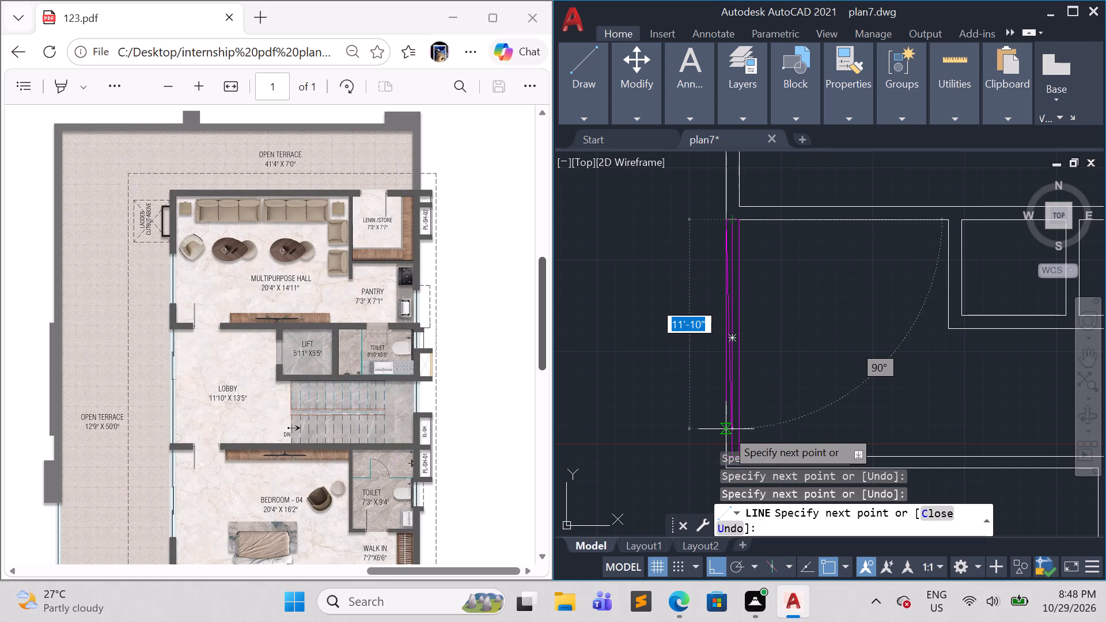
pyautogui.moveTo(765, 399); pyautogui.dragTo(810, 326, button='middle')
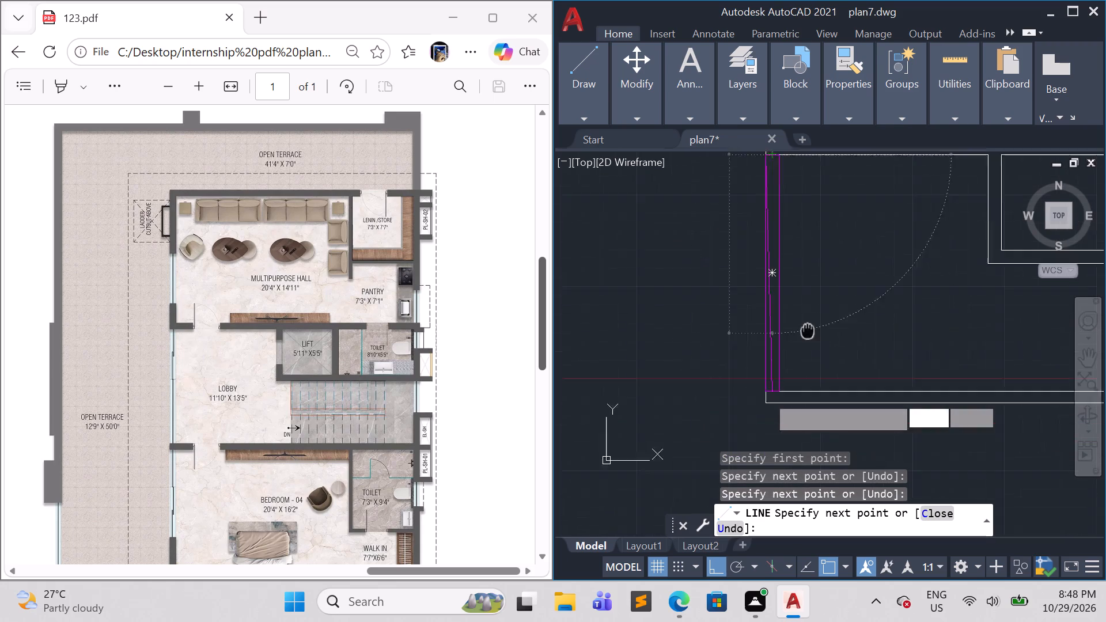
pyautogui.moveTo(810, 326); pyautogui.dragTo(819, 304, button='middle')
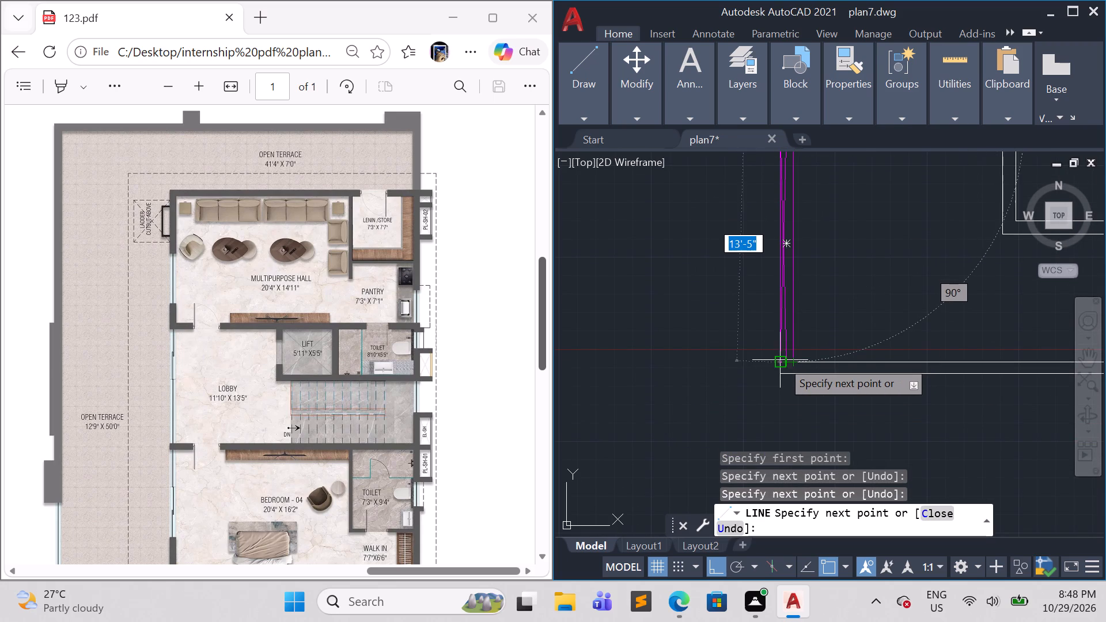
pyautogui.click(778, 360)
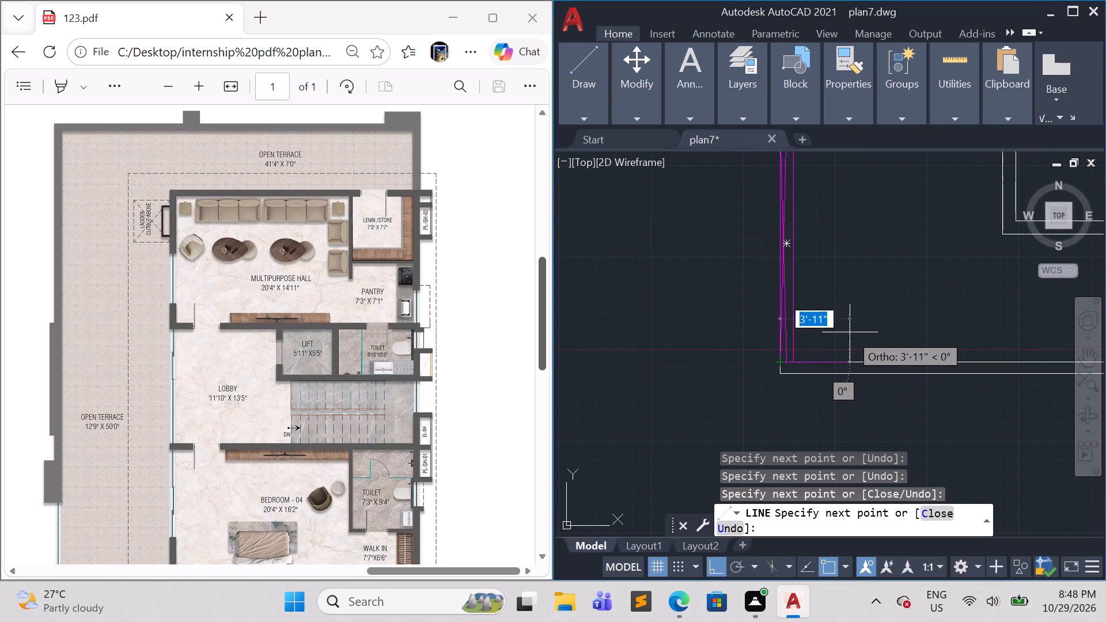
pyautogui.scroll(-1, 850, 330)
pyautogui.press('Escape')
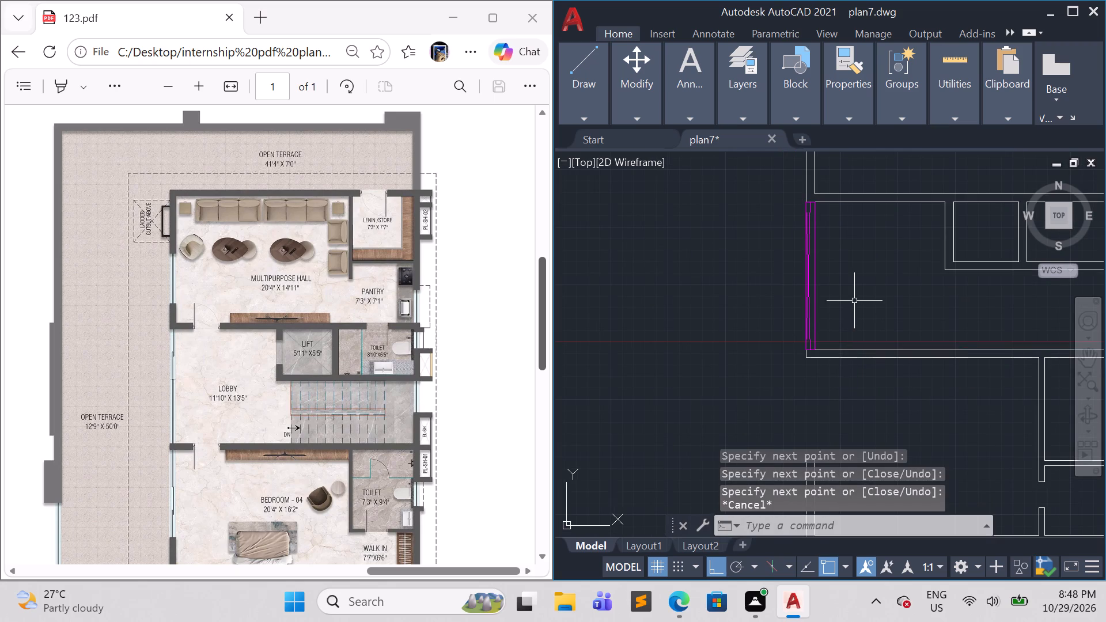
pyautogui.moveTo(845, 297); pyautogui.dragTo(782, 267, button='middle')
# Draw a rectangle filling Bedroom-04's terrace-side opening, from the top of the 9" wall piece to the underside of the lobby wall.
pyautogui.scroll(-1, 770, 274)
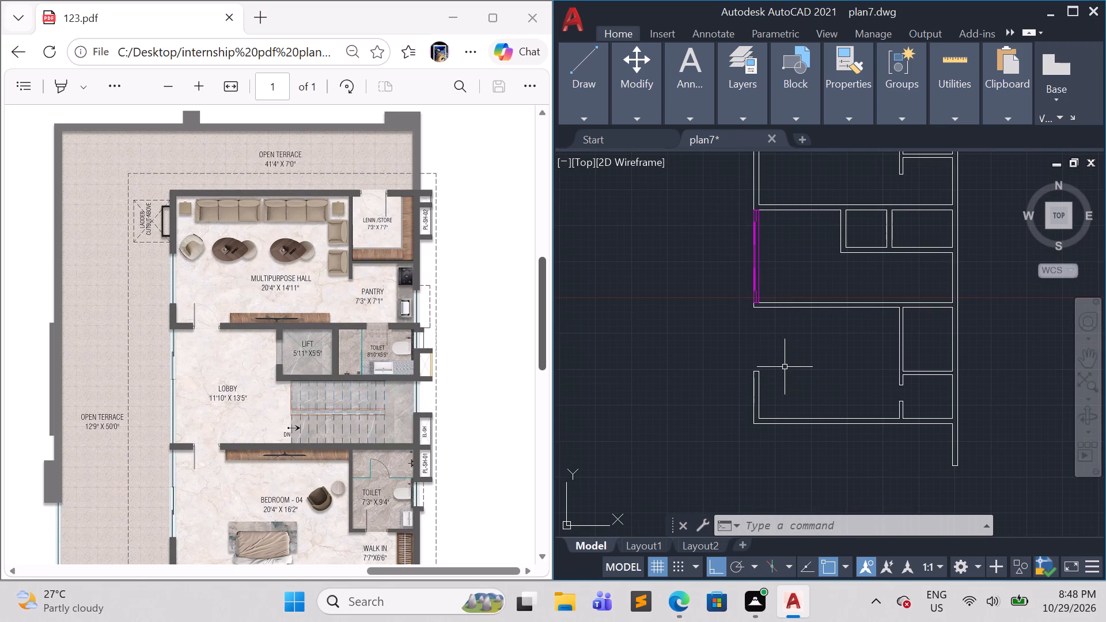
pyautogui.press('r')
pyautogui.write('ec')
pyautogui.press('Return')
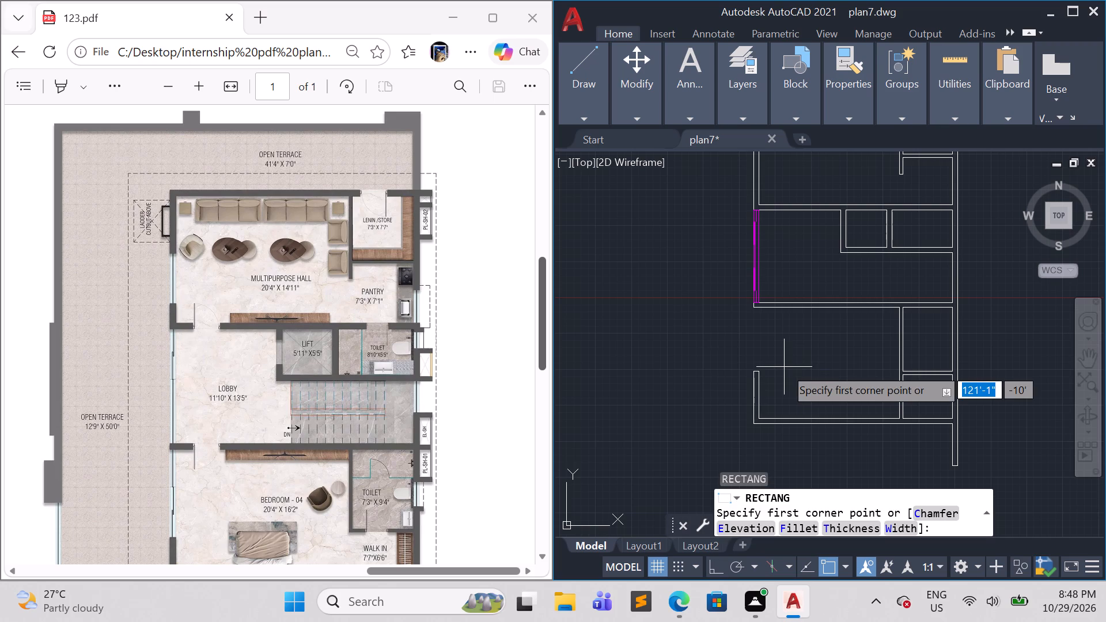
pyautogui.click(762, 371)
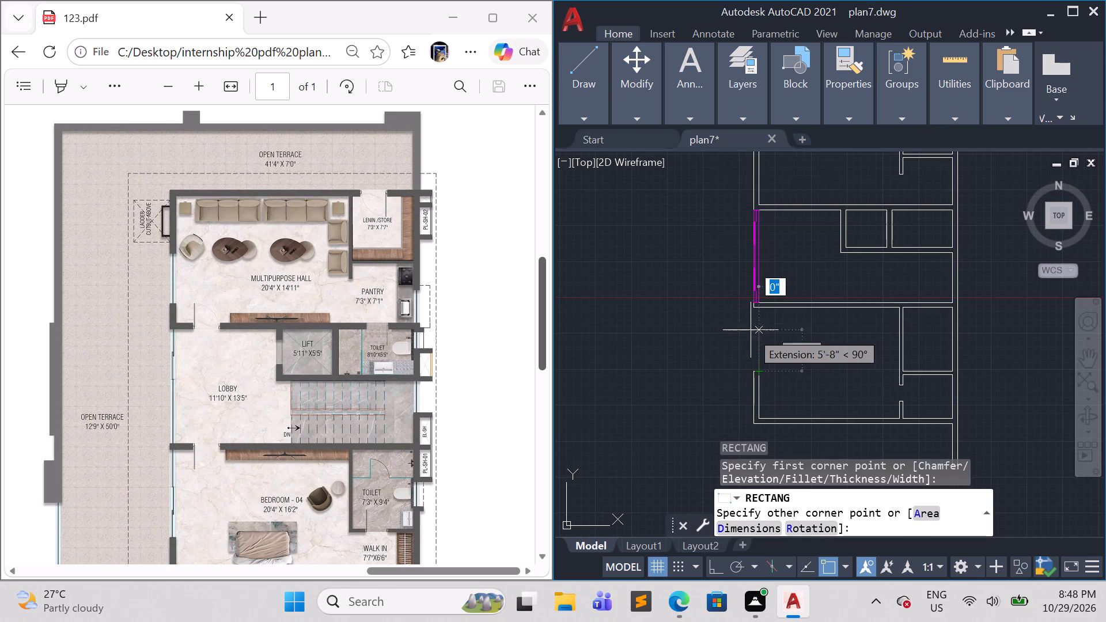
pyautogui.click(752, 305)
pyautogui.scroll(2, 797, 341)
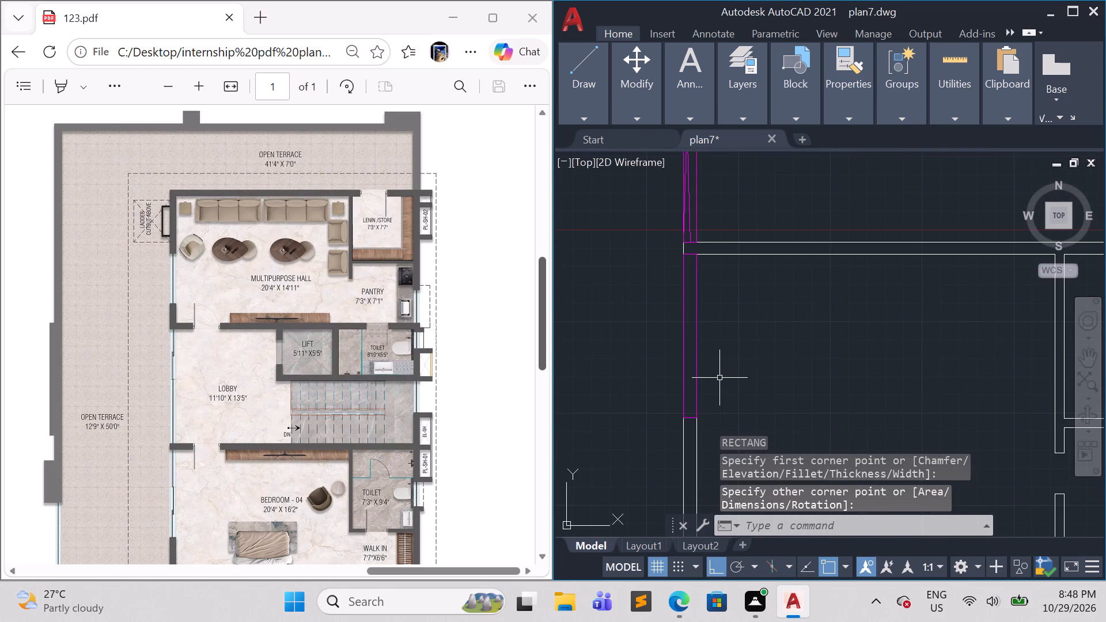
pyautogui.press('Escape')
# Inside the Bedroom-04 opening rectangle, draw connected lines from bottom midpoint to upper terrace-side corner, across to top midpoint, and down to lower terrace-side corner.
pyautogui.press('l')
pyautogui.press('Return')
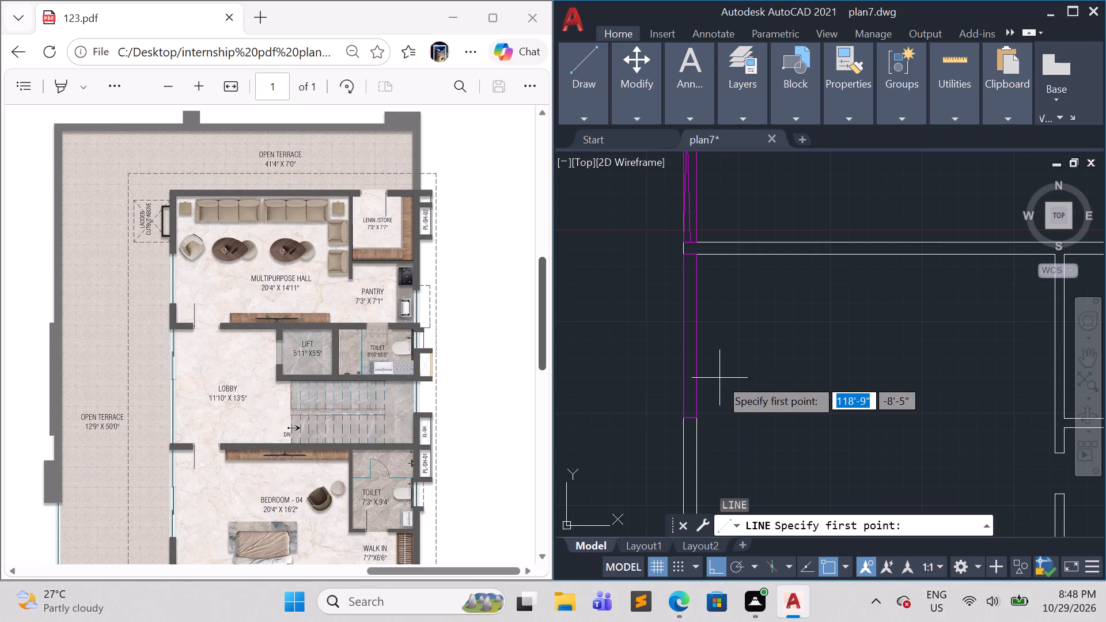
pyautogui.click(691, 417)
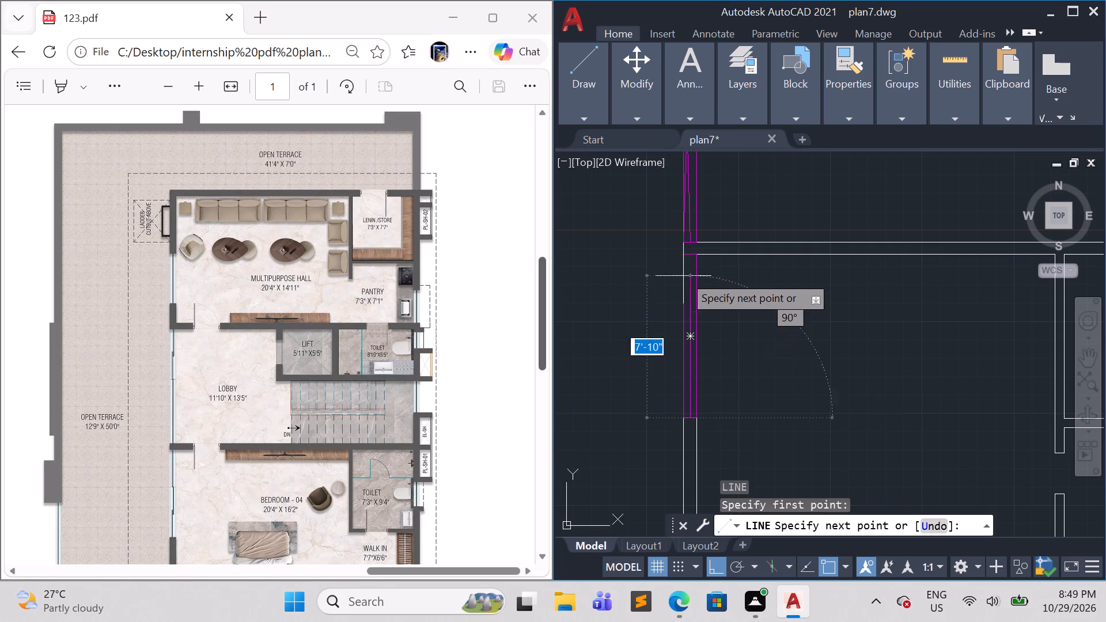
pyautogui.click(685, 254)
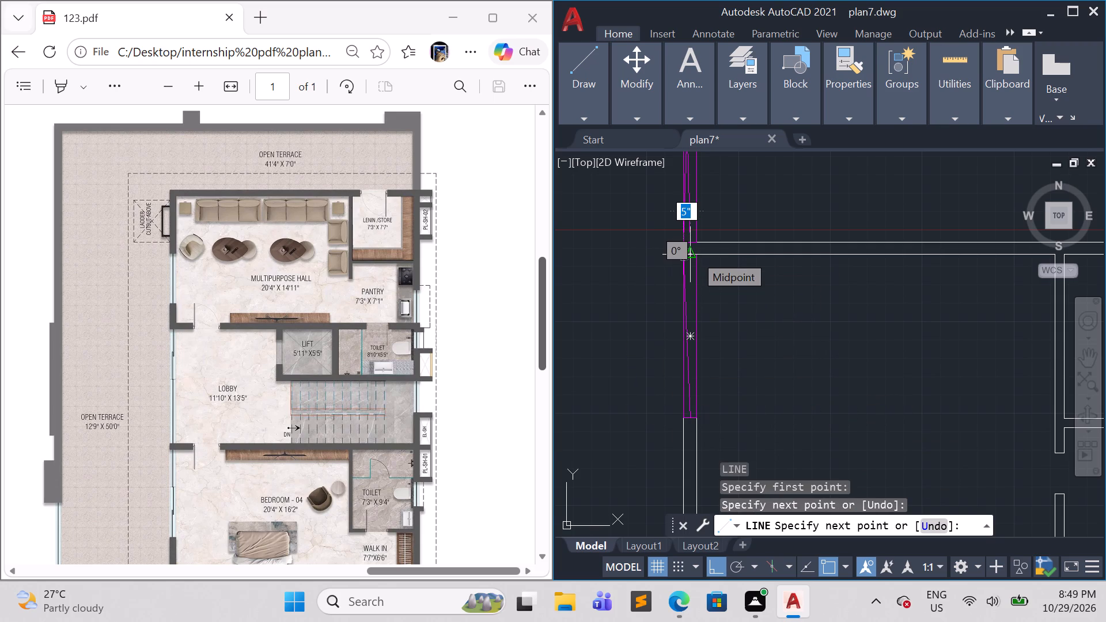
pyautogui.click(694, 254)
pyautogui.click(679, 417)
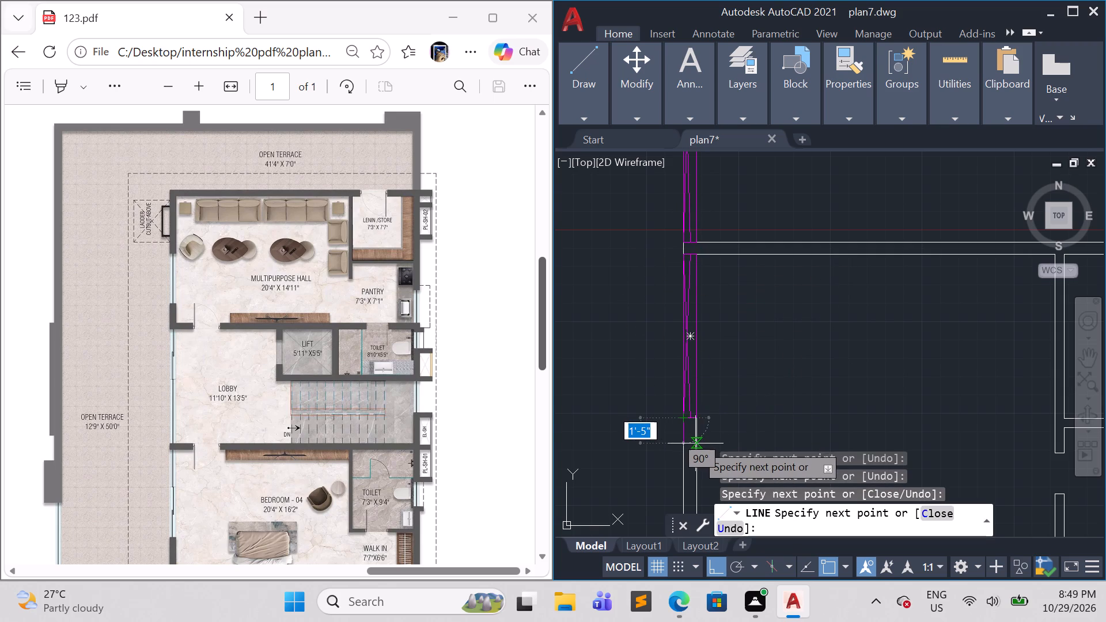
pyautogui.press('Escape')
pyautogui.scroll(-2, 718, 406)
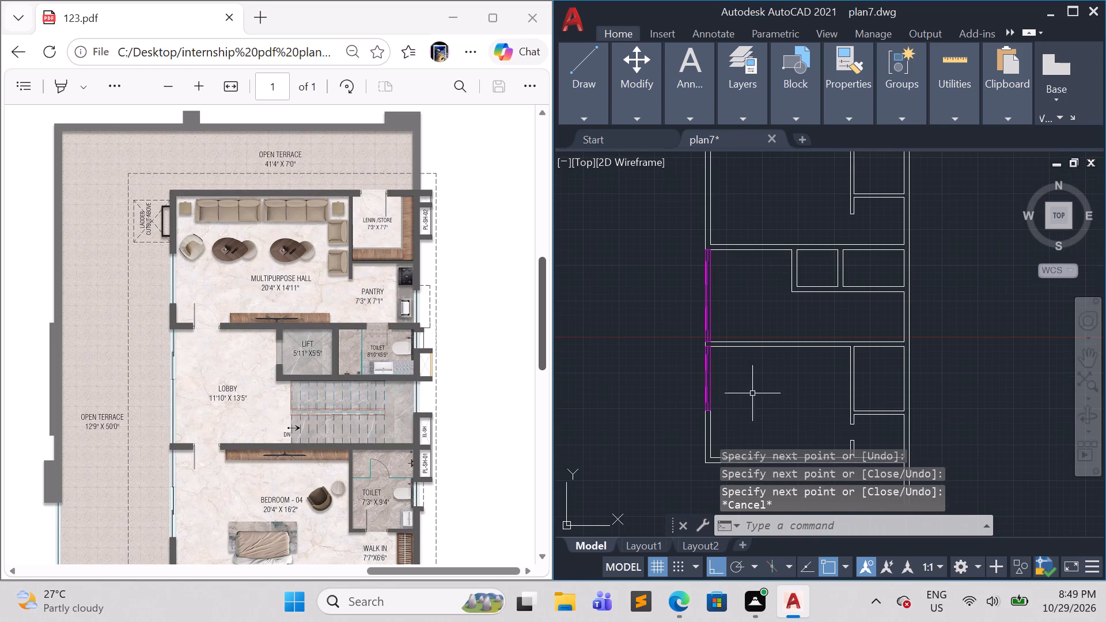
pyautogui.press('Escape')
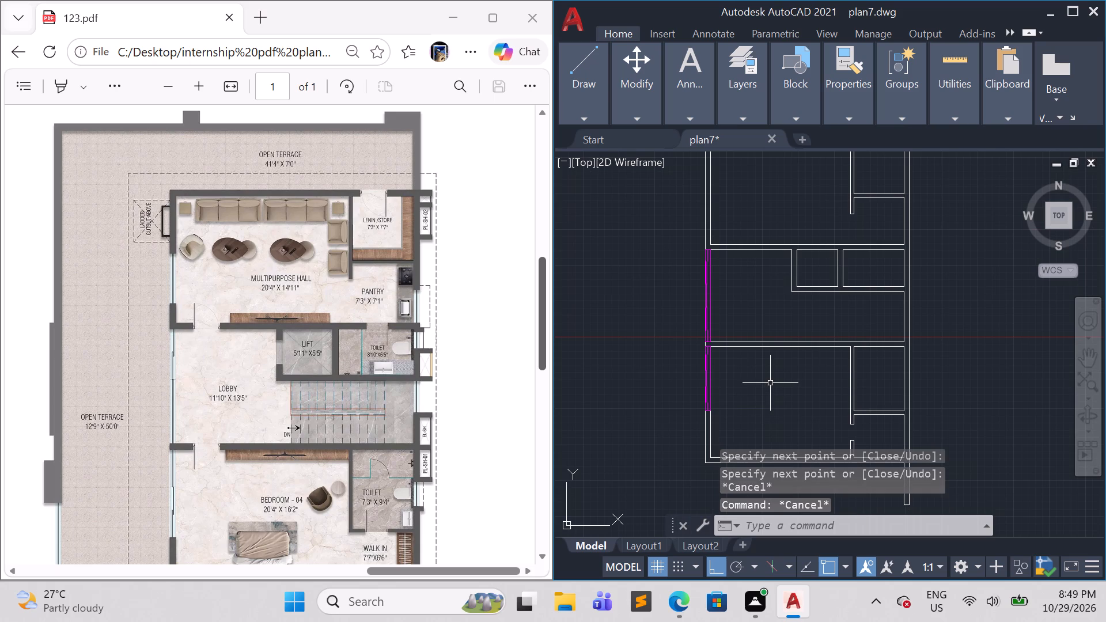
# Outline a 5'-11" high window across the 9" terrace-side wall of the multipurpose hall with connected lines along both wall faces.
pyautogui.moveTo(757, 318); pyautogui.dragTo(748, 370, button='middle')
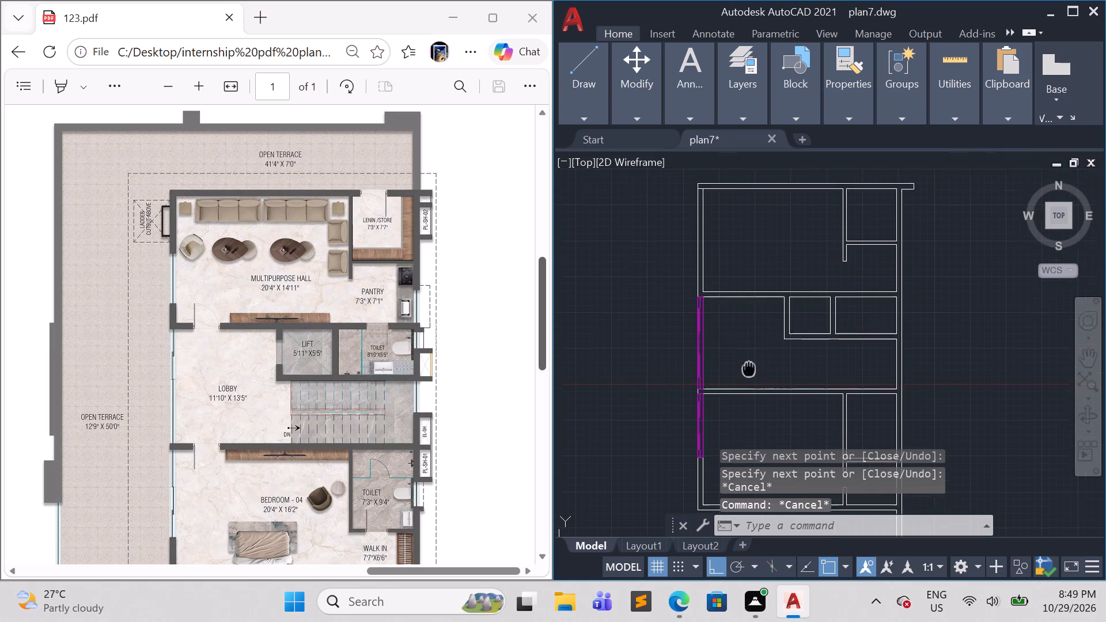
pyautogui.moveTo(748, 370); pyautogui.dragTo(739, 407, button='middle')
pyautogui.moveTo(734, 323); pyautogui.dragTo(734, 342, button='middle')
pyautogui.press('l')
pyautogui.press('Return')
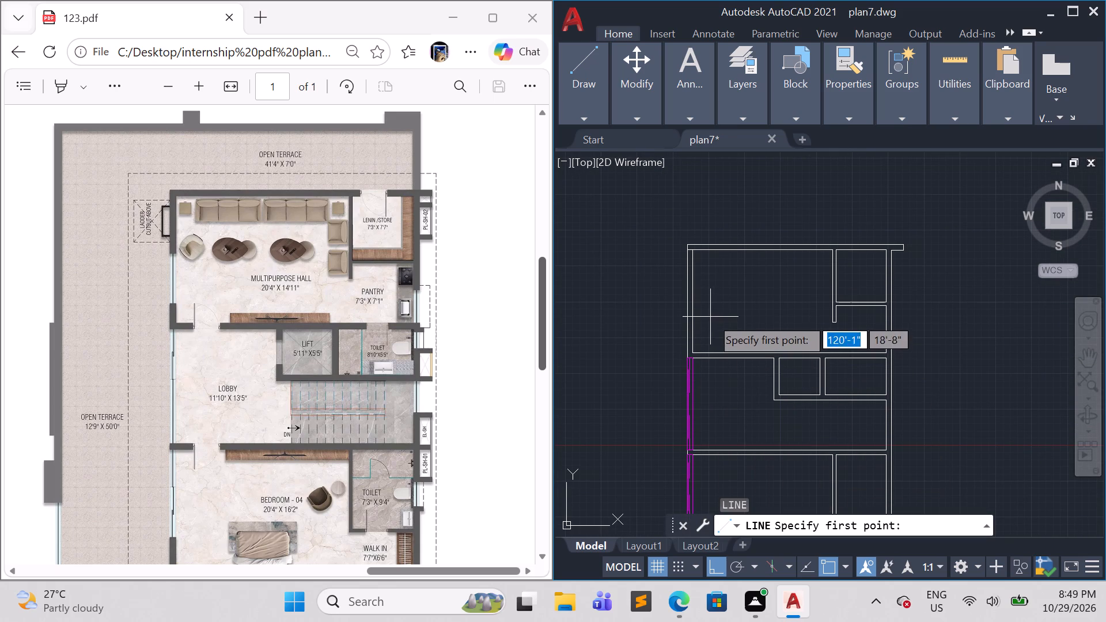
pyautogui.scroll(3, 689, 327)
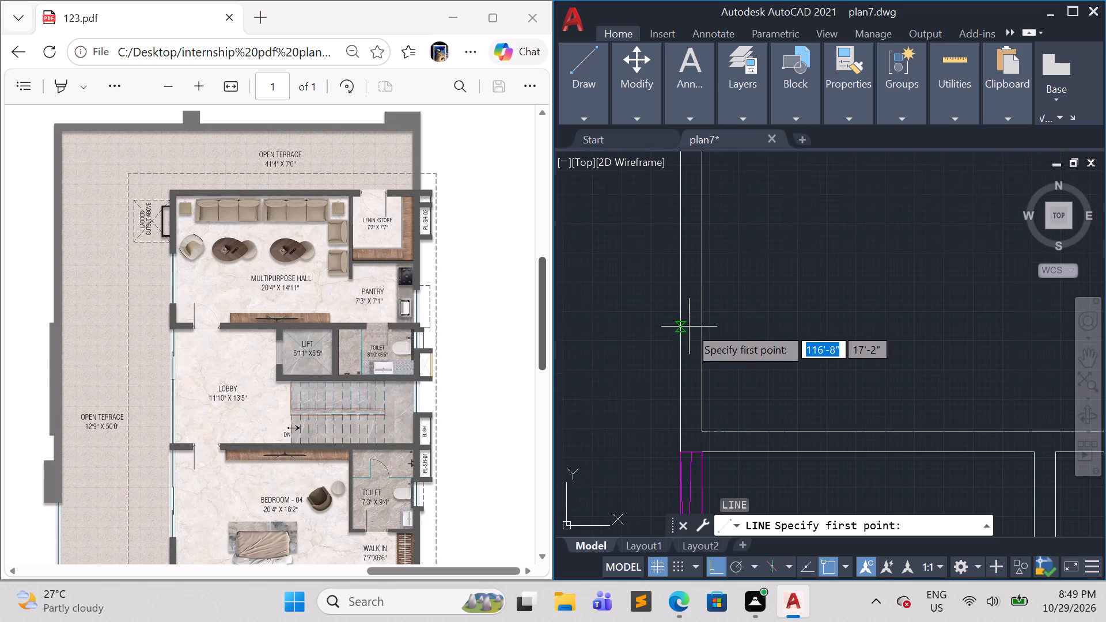
pyautogui.click(702, 316)
pyautogui.click(682, 317)
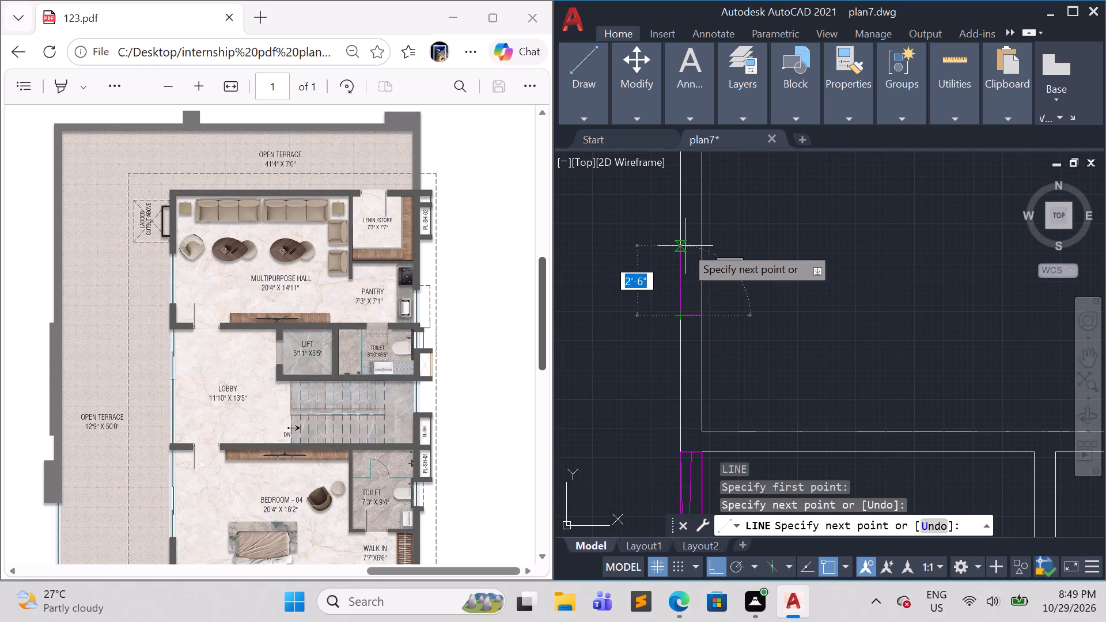
pyautogui.scroll(-3, 700, 219)
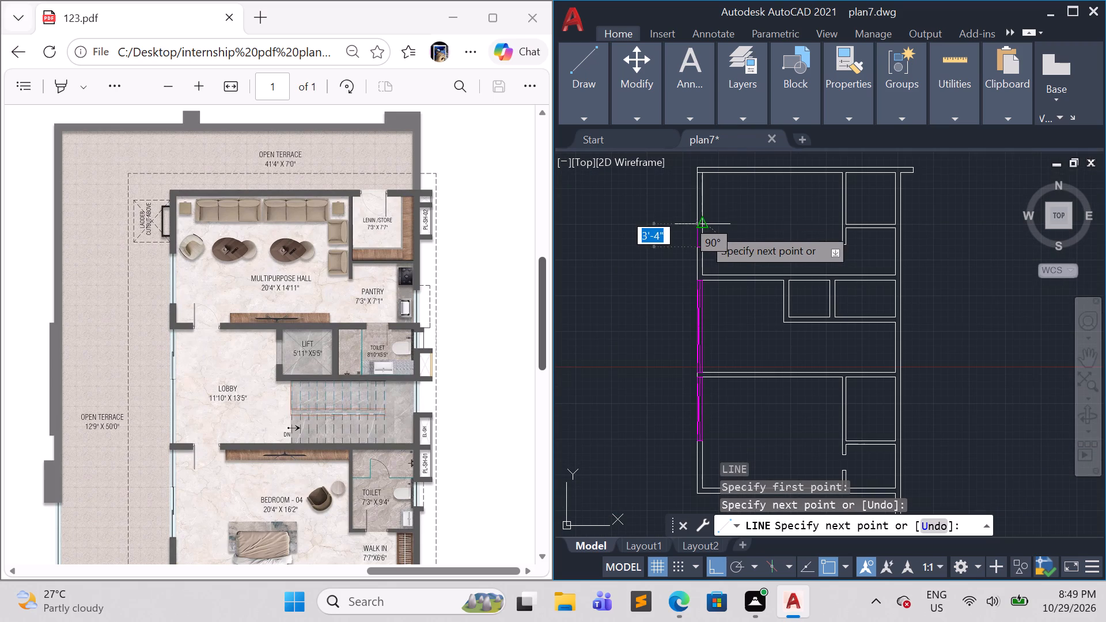
pyautogui.click(695, 206)
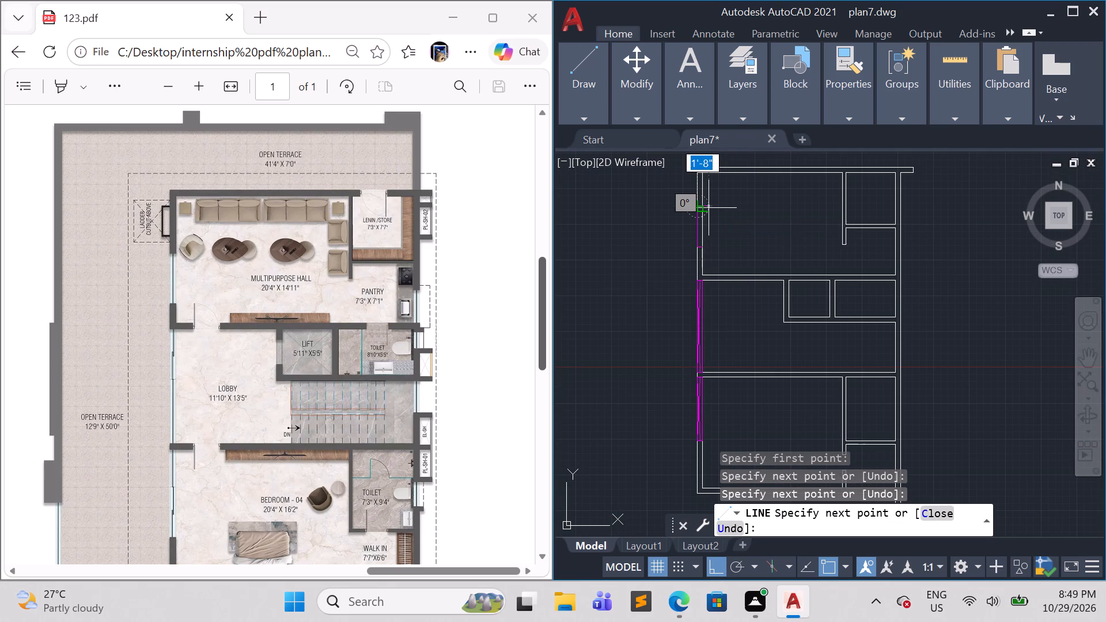
pyautogui.click(706, 208)
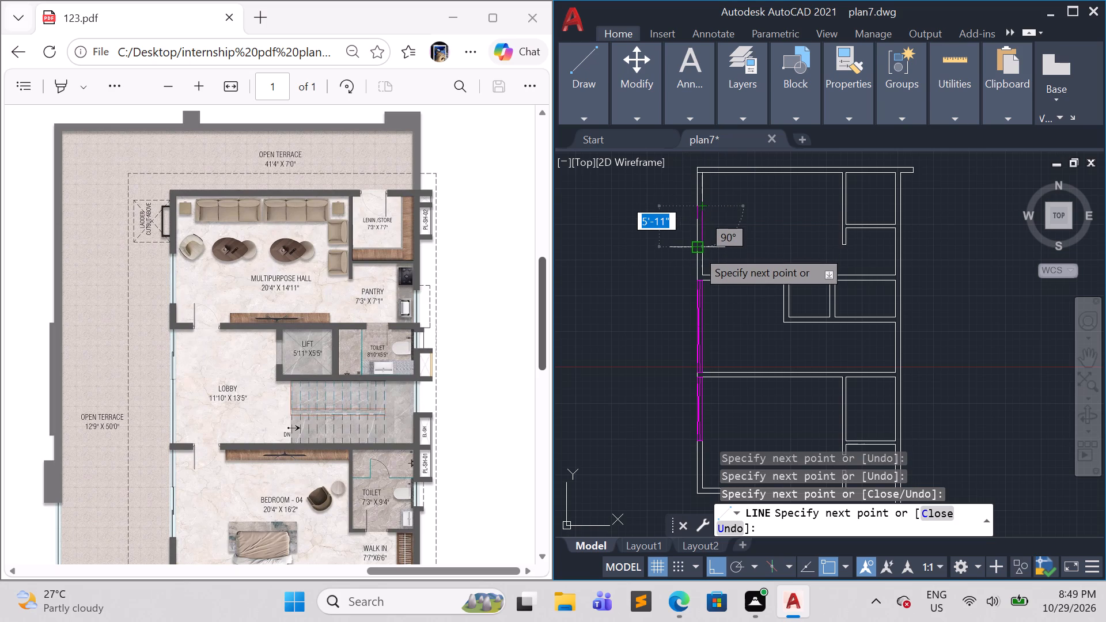
pyautogui.scroll(2, 696, 249)
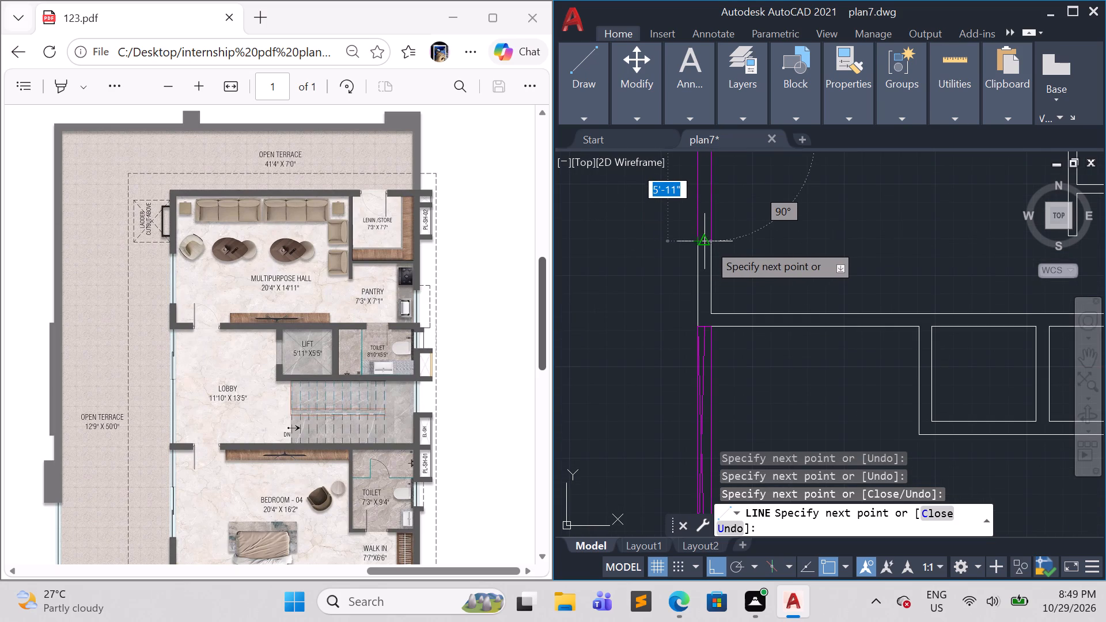
pyautogui.click(710, 241)
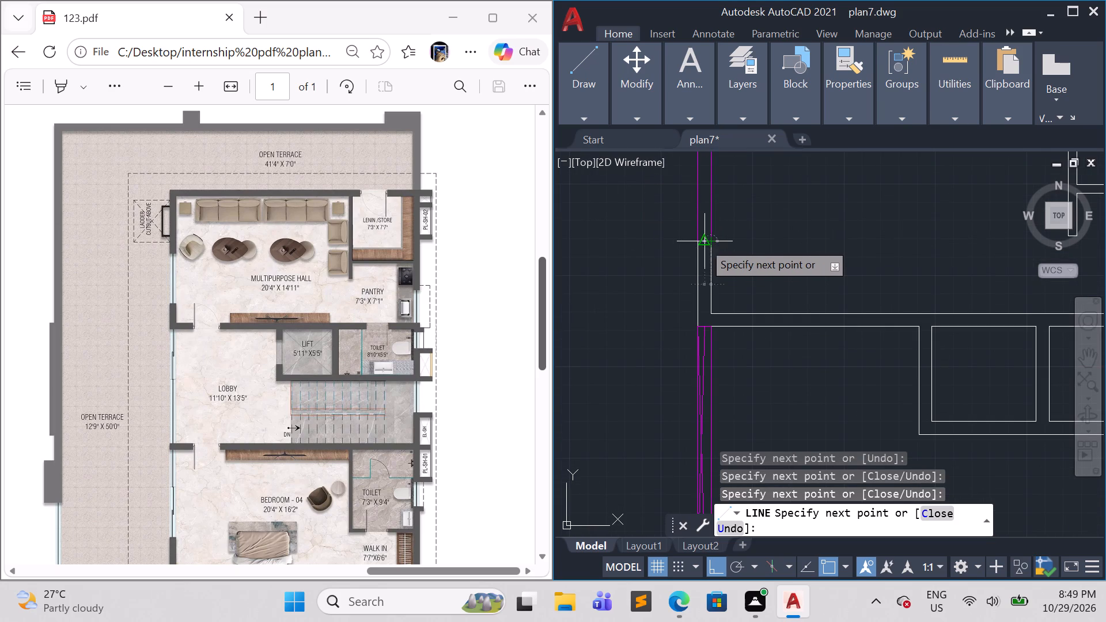
# Continue the line to the bottom midpoint of the multipurpose hall window and draw its glazing centre line up to the top midpoint.
pyautogui.click(702, 241)
pyautogui.scroll(-4, 697, 227)
pyautogui.scroll(4, 697, 213)
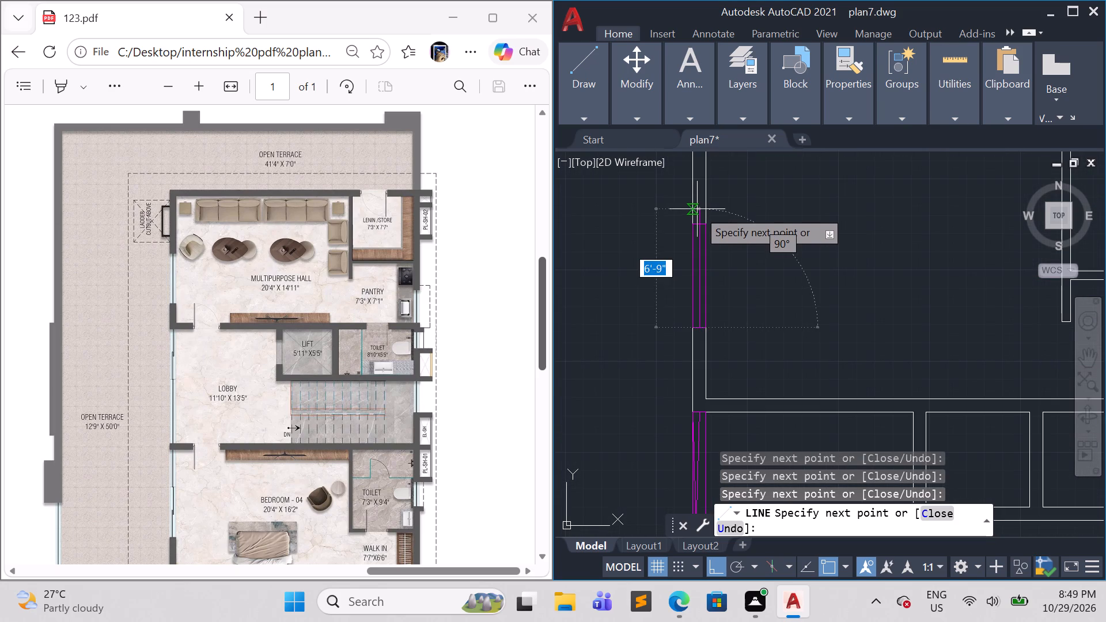
pyautogui.click(700, 221)
pyautogui.press('Escape')
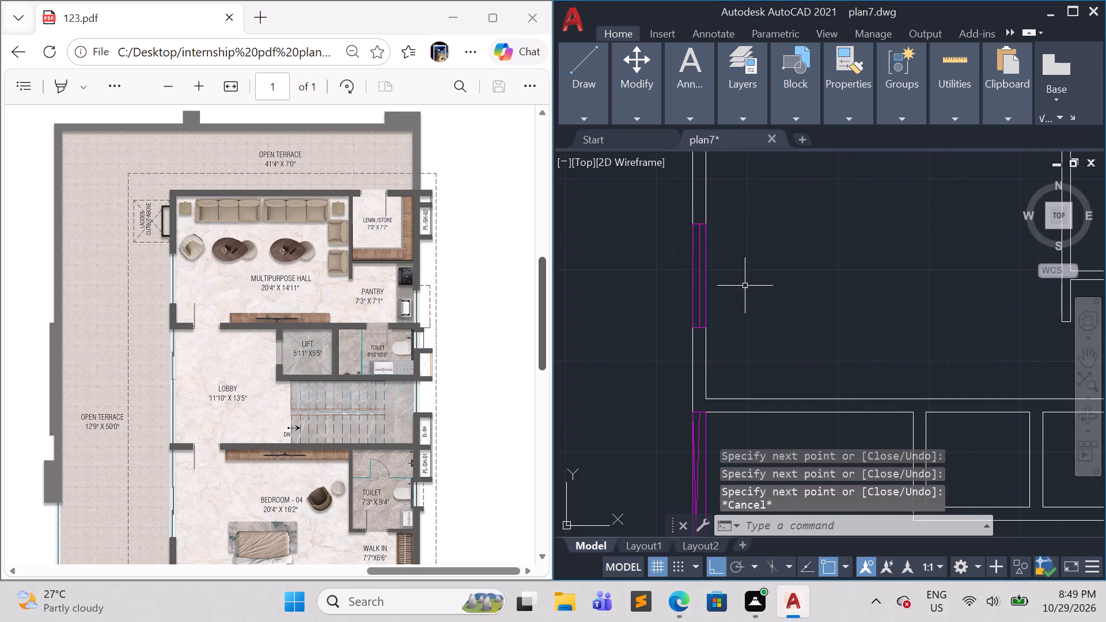
# Draw a 9" wide rectangle across the lift's lobby-side wall as the lift door opening.
pyautogui.scroll(-2, 747, 286)
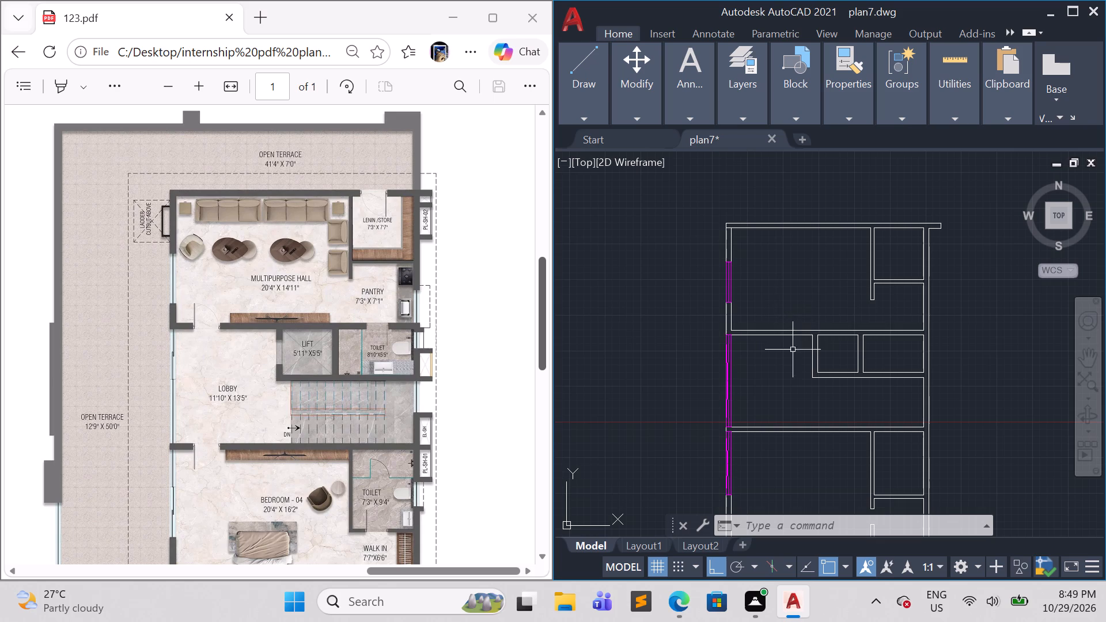
pyautogui.scroll(2, 824, 358)
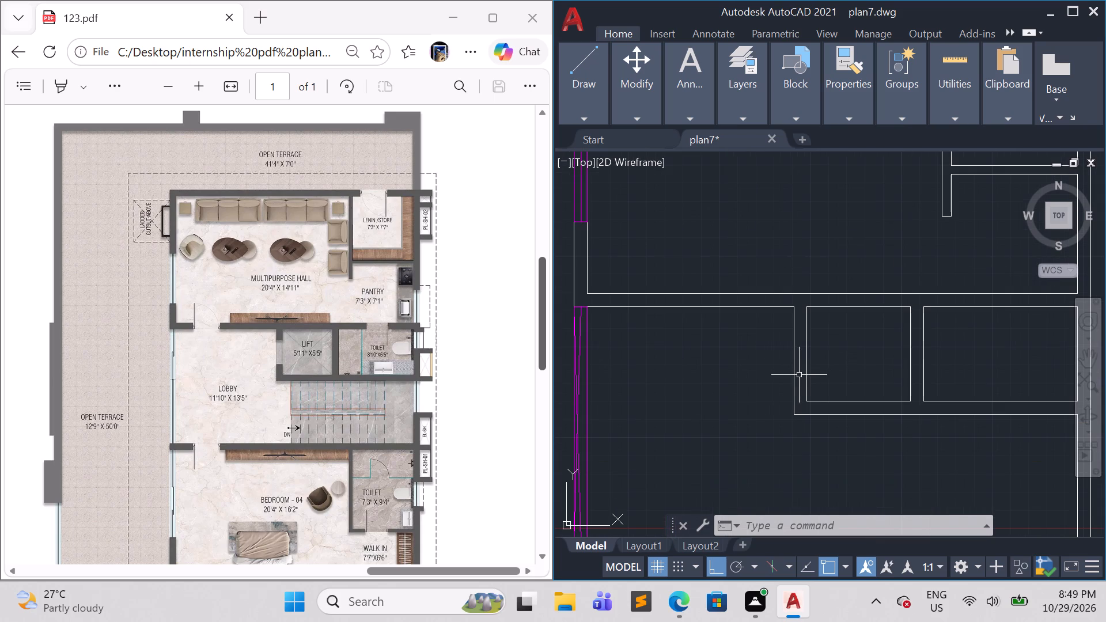
pyautogui.write('rec')
pyautogui.press('Return')
pyautogui.click(805, 376)
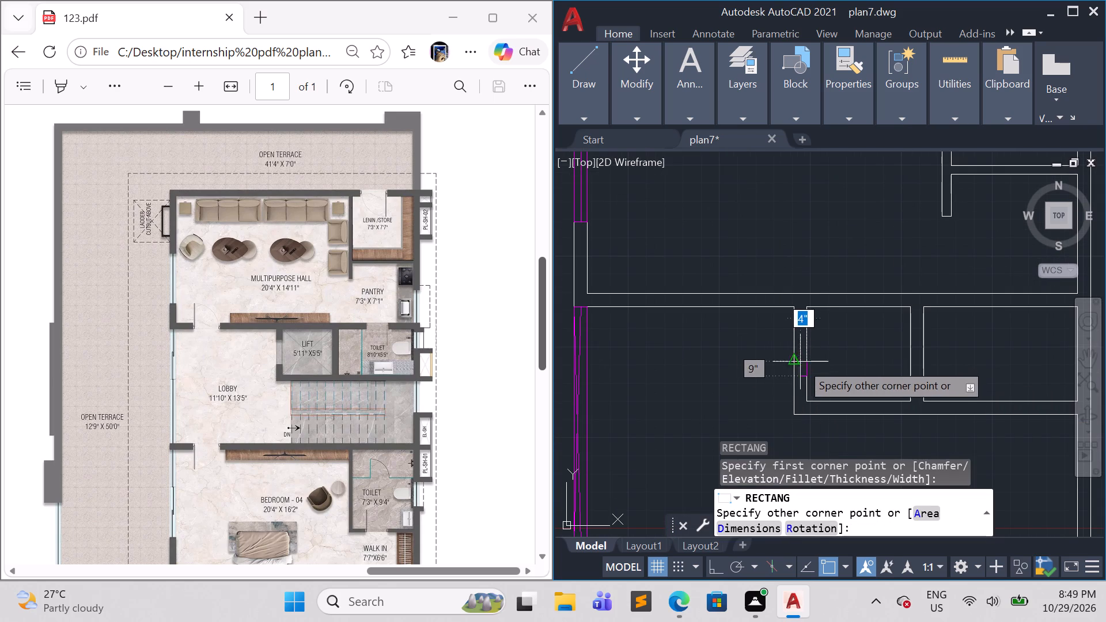
pyautogui.click(795, 327)
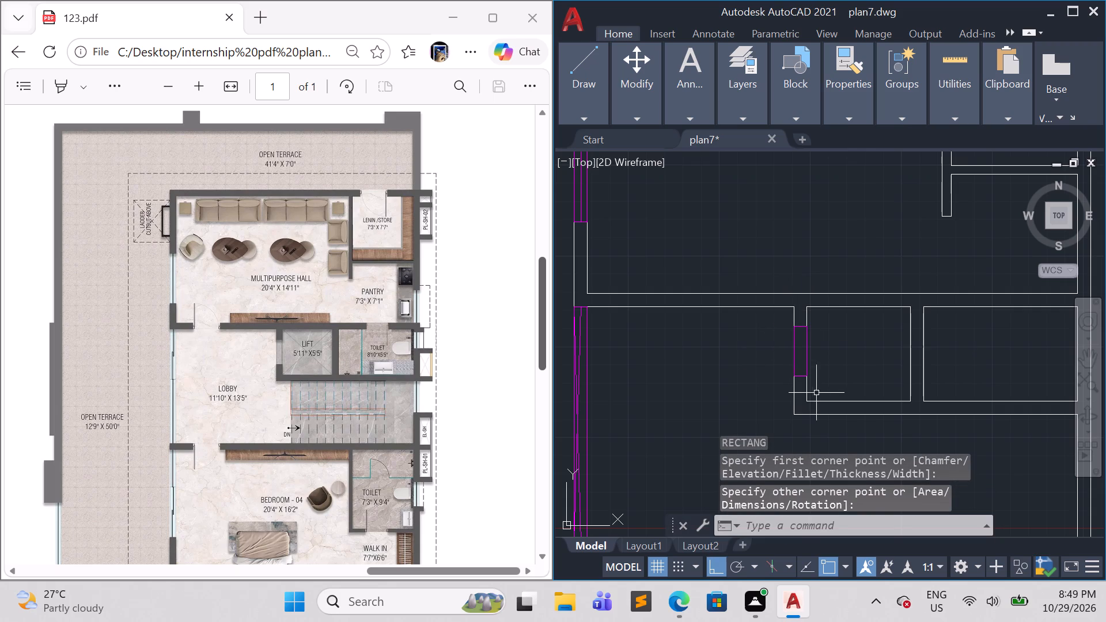
pyautogui.press('Escape')
# Draw a 9" by about 4'-5" window rectangle in the pantry's outer wall, starting level with the hall face of the wall above the toilet.
pyautogui.scroll(-1, 832, 388)
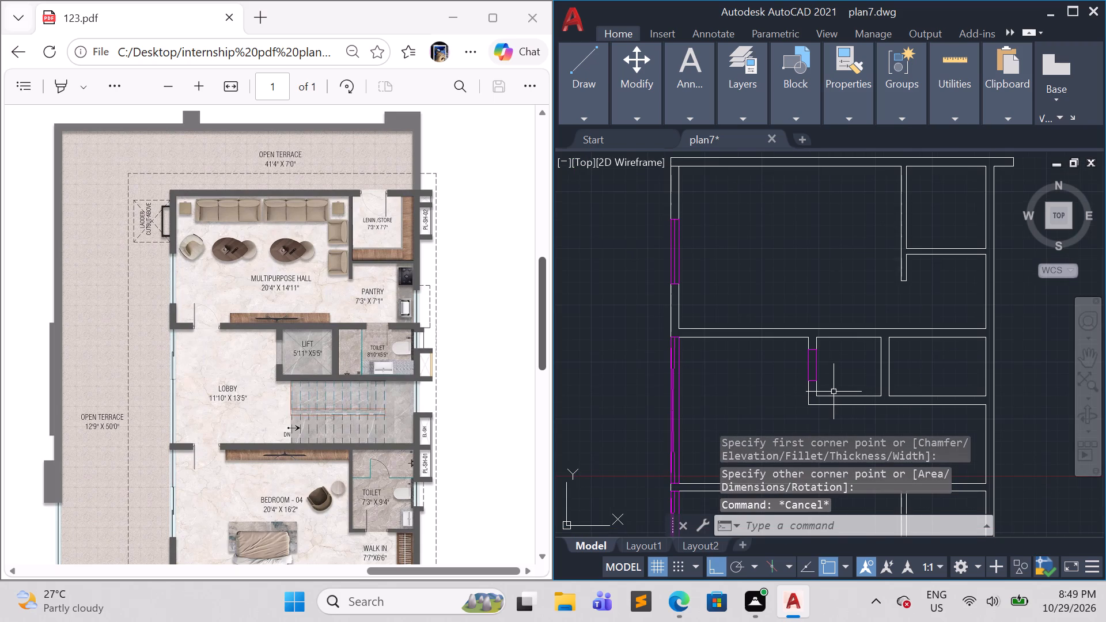
pyautogui.moveTo(1030, 376); pyautogui.dragTo(876, 366, button='middle')
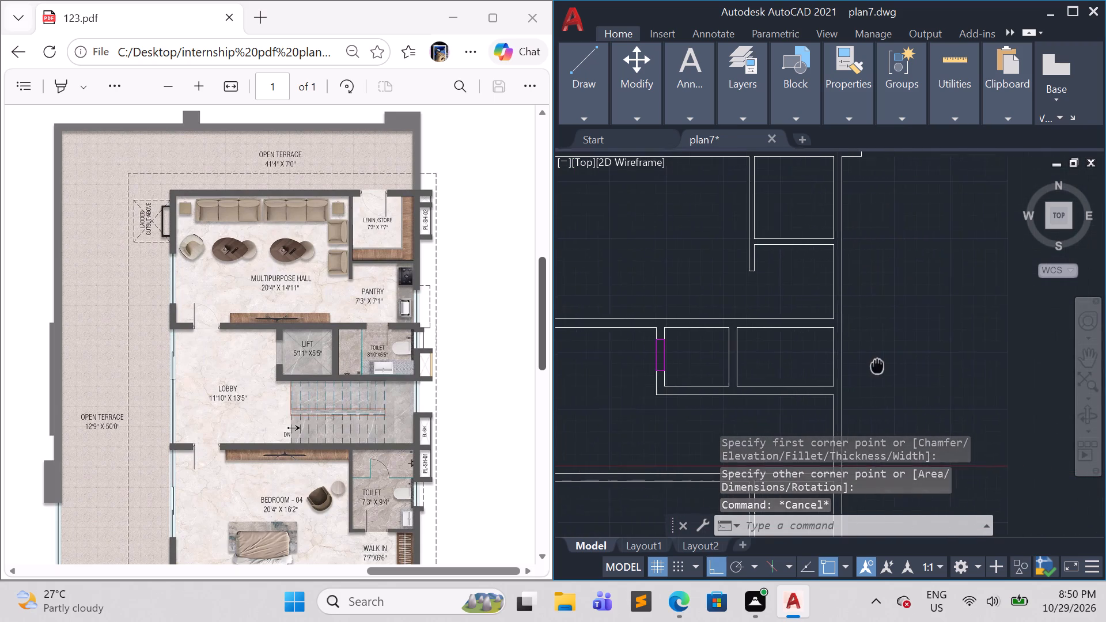
pyautogui.moveTo(876, 366); pyautogui.dragTo(861, 369, button='middle')
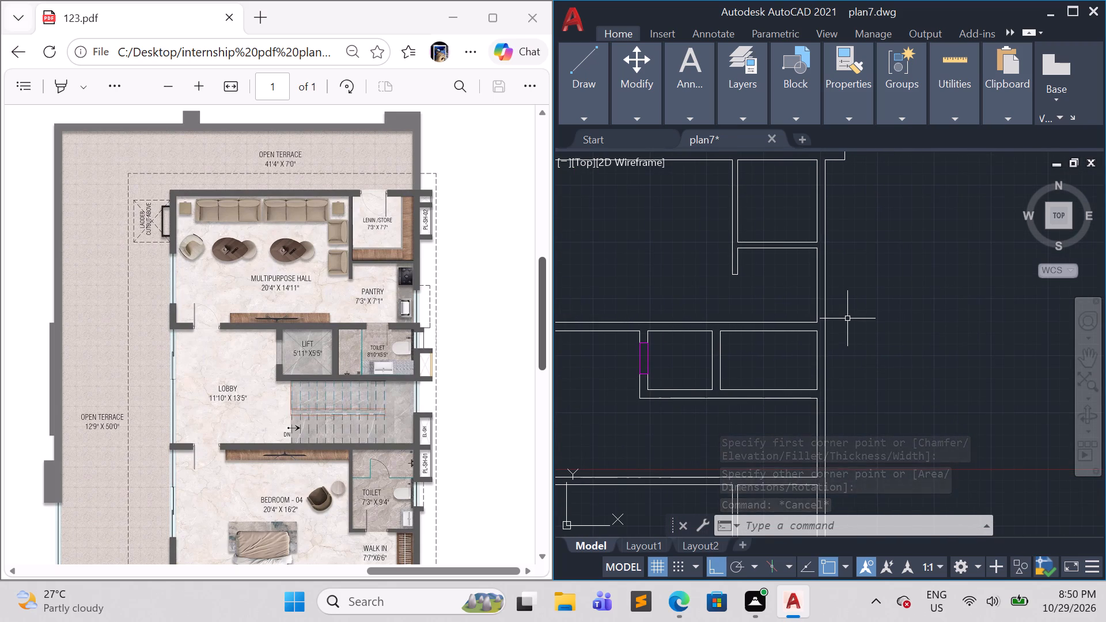
pyautogui.write('re')
pyautogui.press('c')
pyautogui.press('Return')
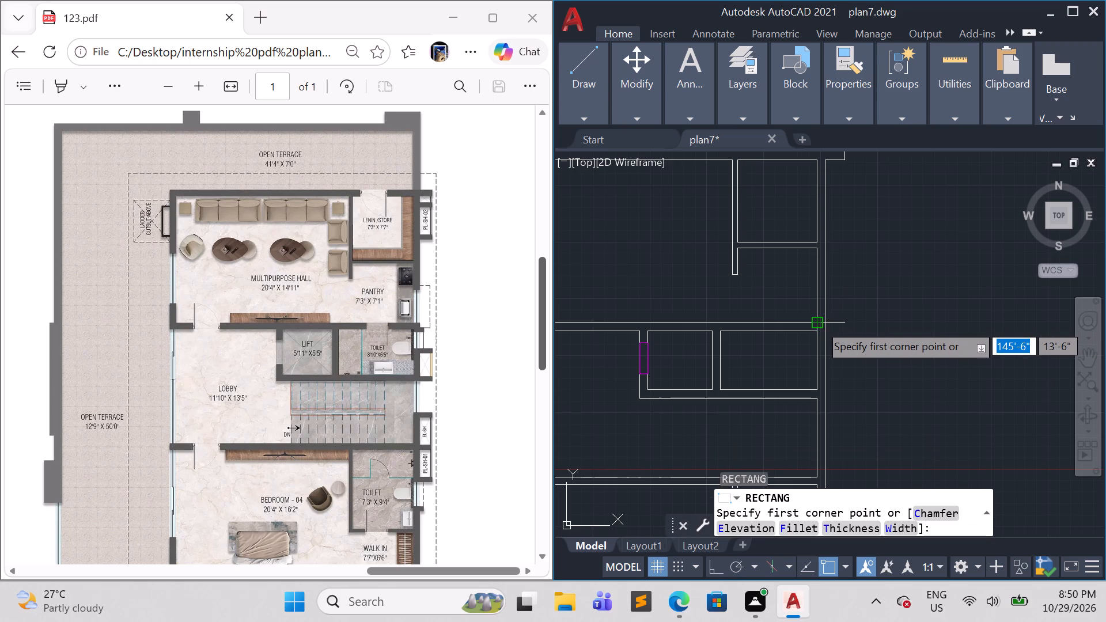
pyautogui.scroll(2, 817, 324)
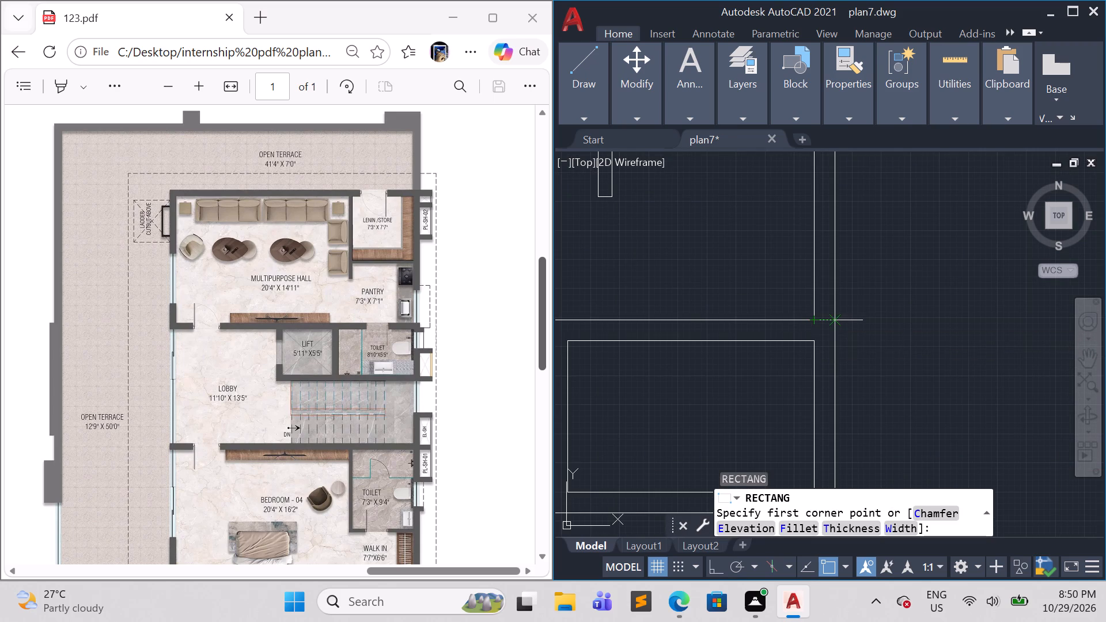
pyautogui.click(830, 318)
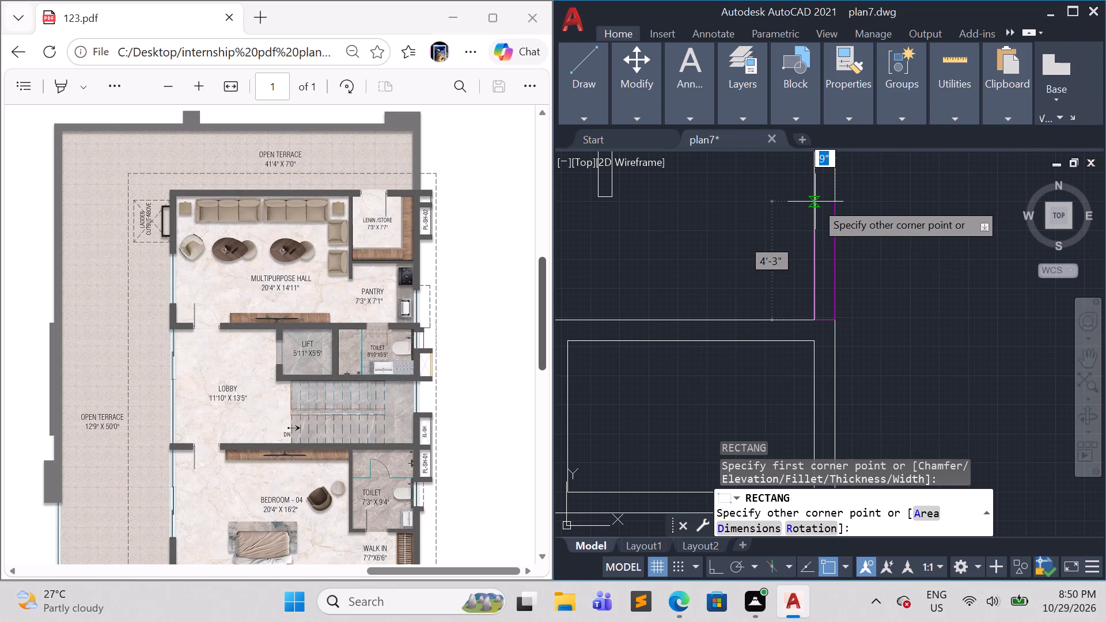
pyautogui.click(815, 196)
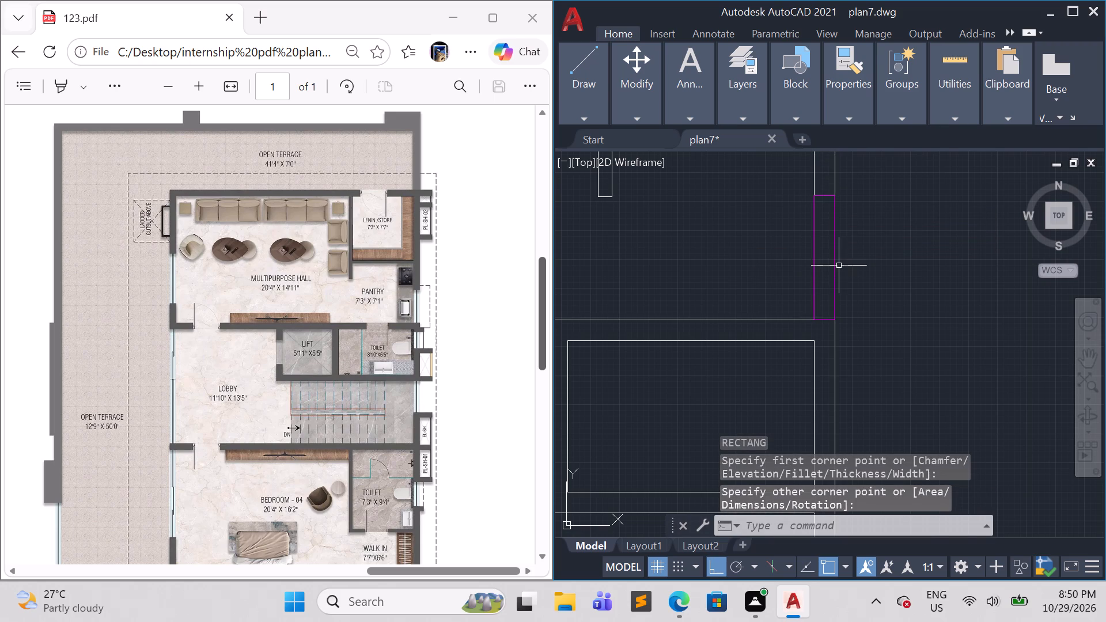
# Draw the glazing centre line through the pantry window, from its top midpoint to its bottom midpoint.
pyautogui.press('l')
pyautogui.press('Return')
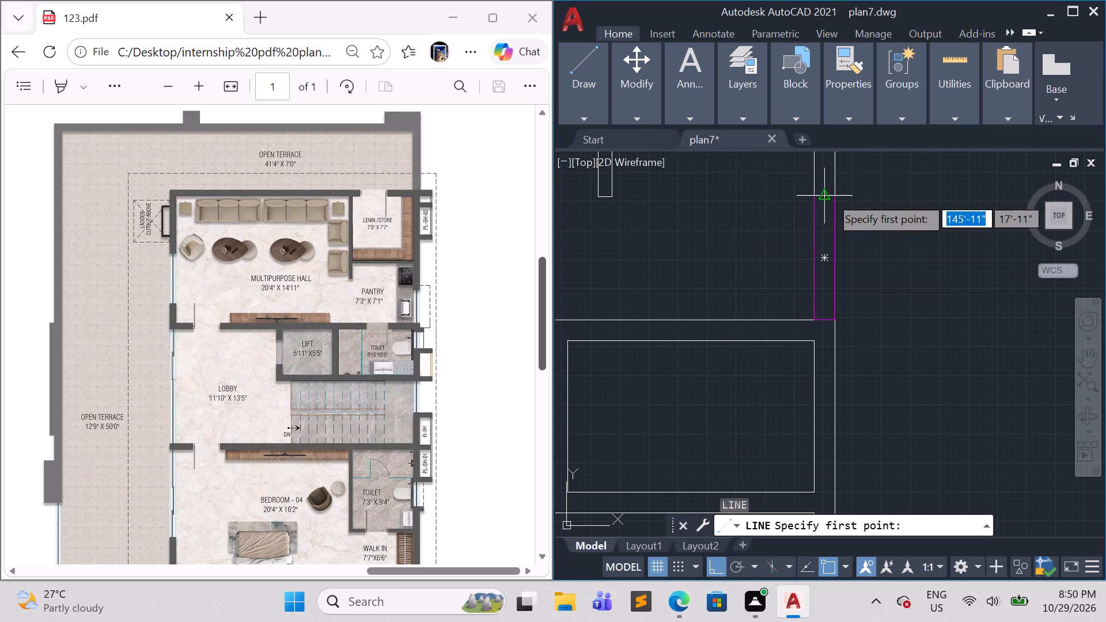
pyautogui.click(828, 198)
pyautogui.click(826, 316)
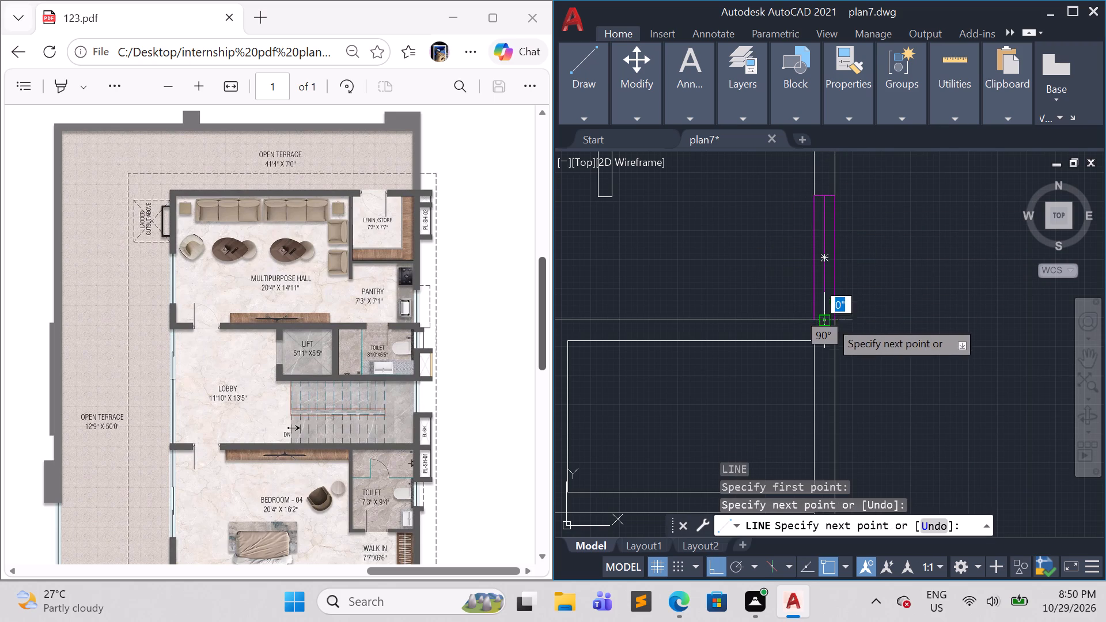
pyautogui.press('Escape')
# Draw a 9" by about 3'-8" window rectangle in the outer wall of the toilet beside the lift, starting at its upper inner corner.
pyautogui.scroll(-2, 863, 343)
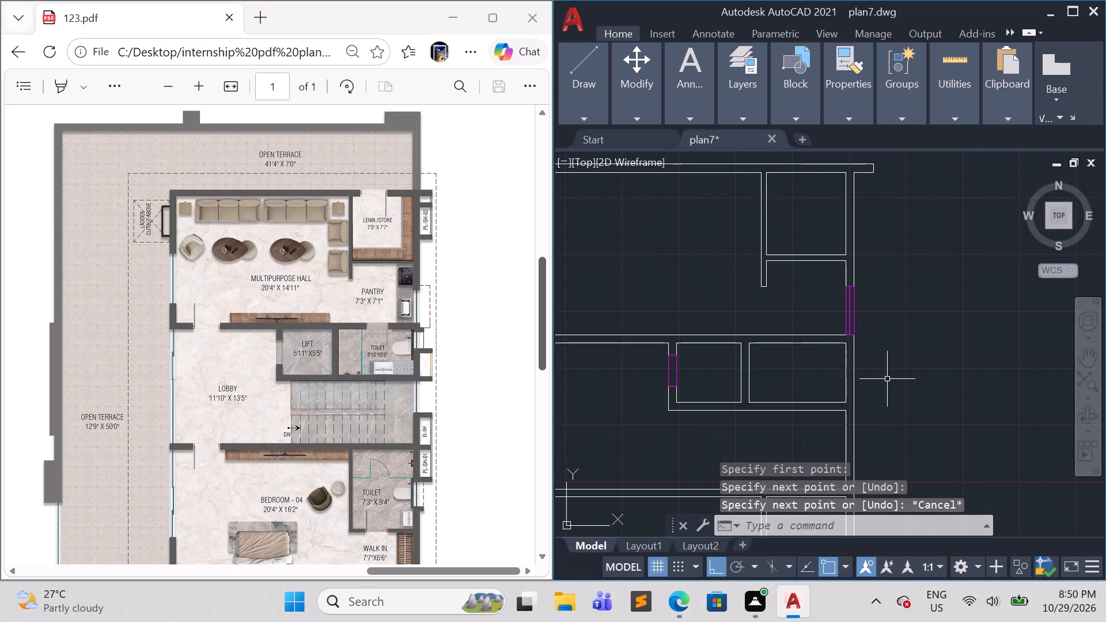
pyautogui.moveTo(887, 382); pyautogui.dragTo(862, 323, button='middle')
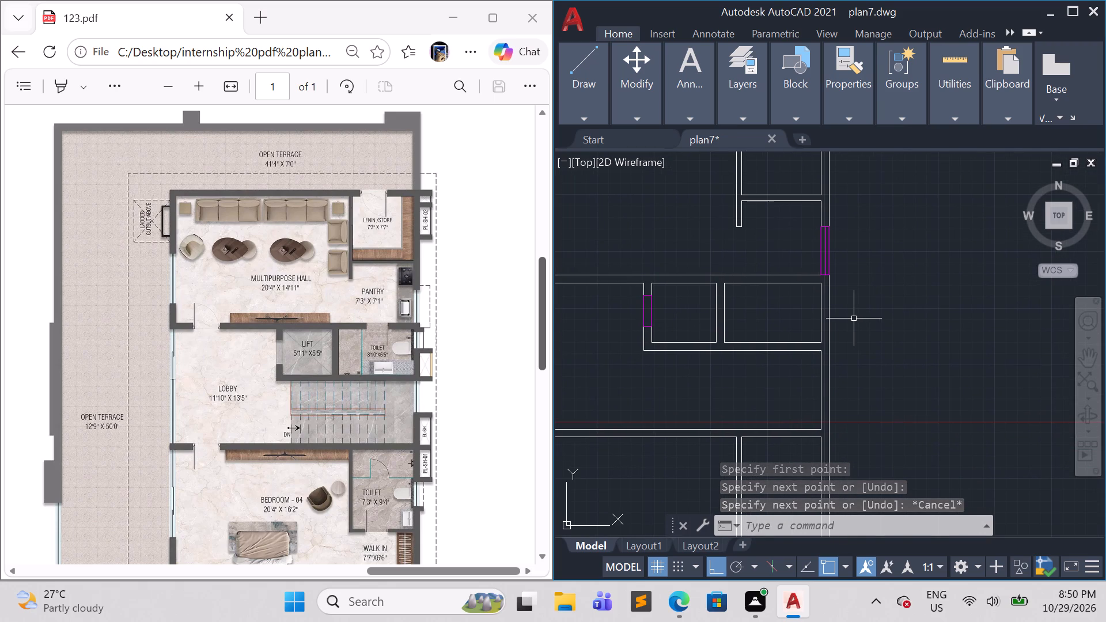
pyautogui.scroll(1, 829, 325)
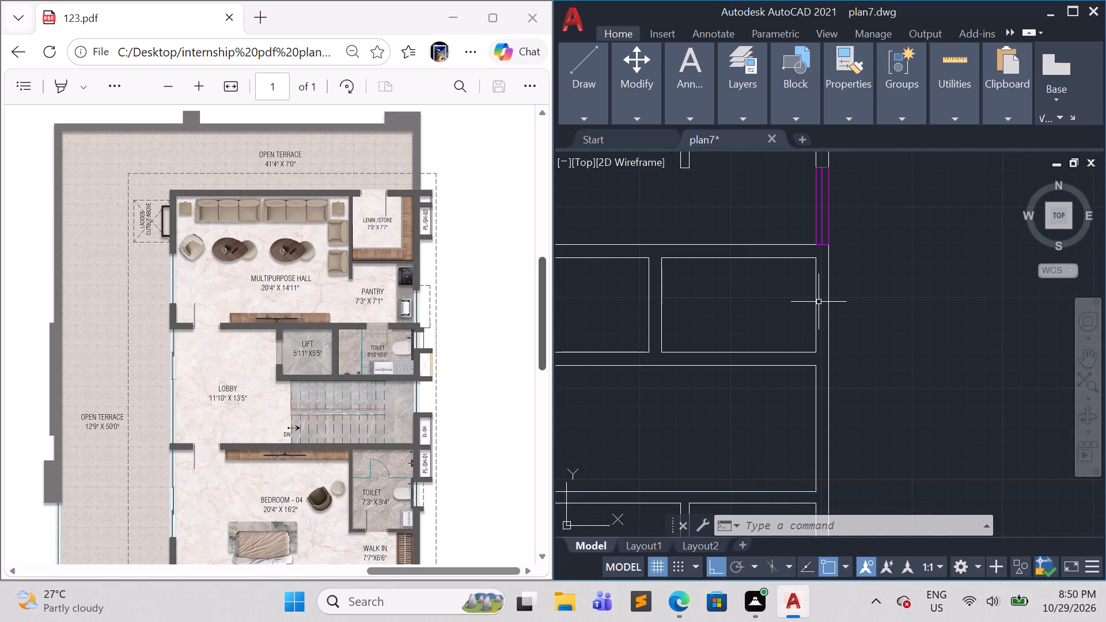
pyautogui.write('re')
pyautogui.press('c')
pyautogui.press('Return')
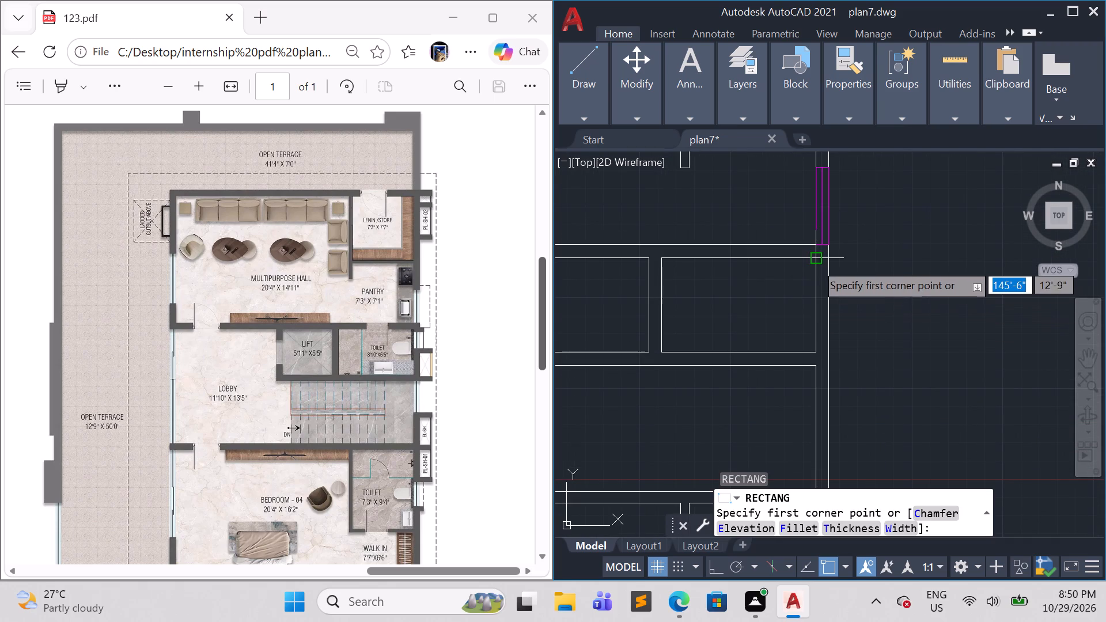
pyautogui.click(813, 261)
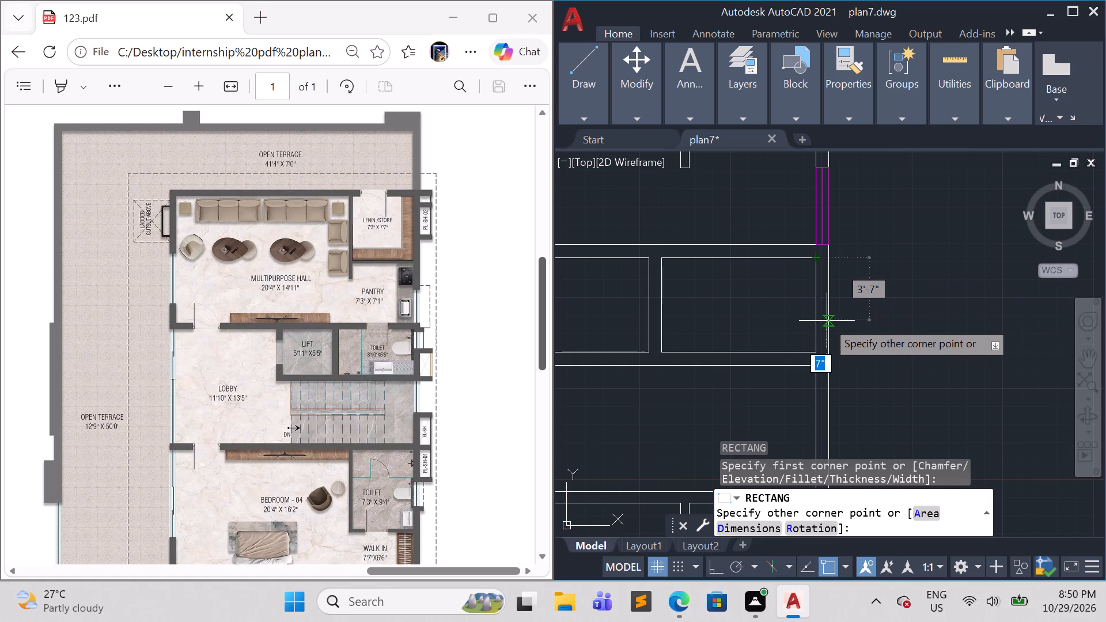
pyautogui.click(829, 322)
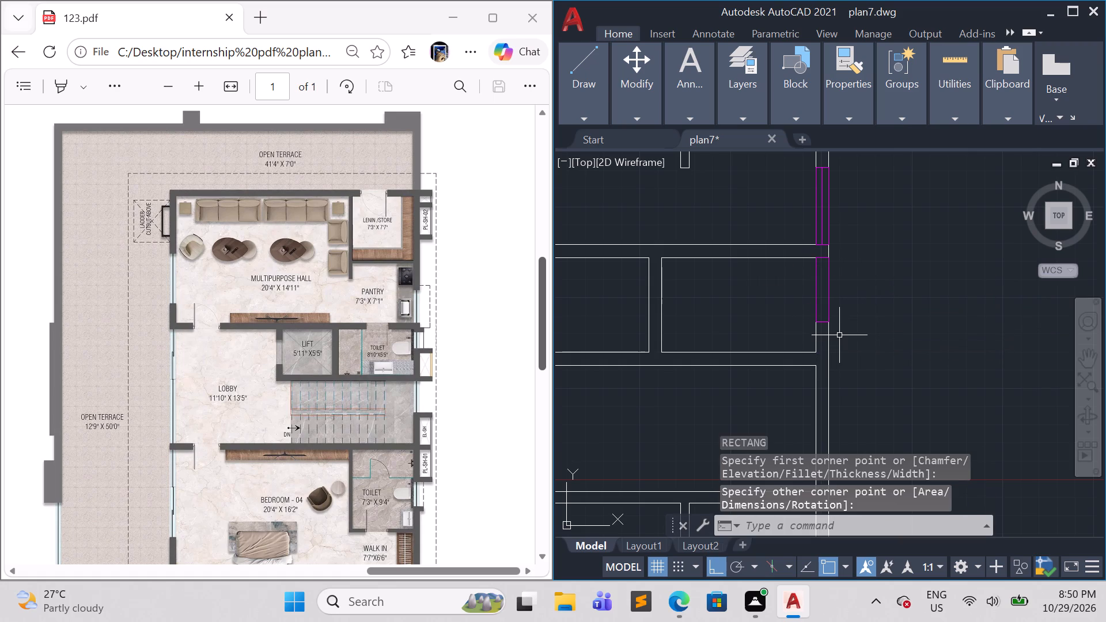
# Draw the glazing centre line through that toilet window, from its bottom midpoint to its top midpoint.
pyautogui.press('l')
pyautogui.press('Return')
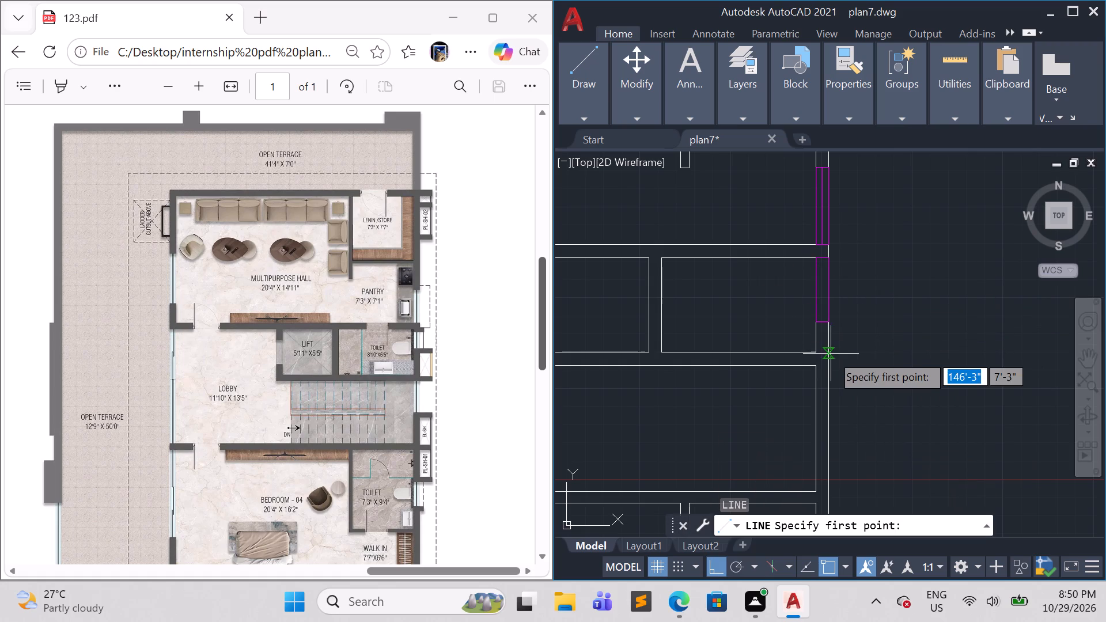
pyautogui.click(823, 324)
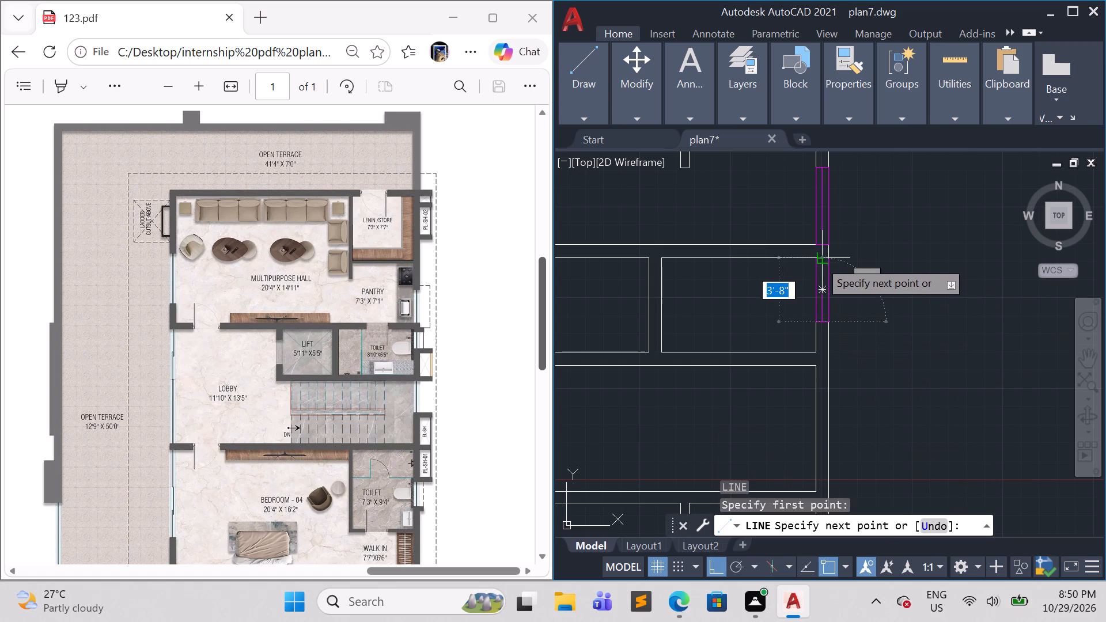
pyautogui.click(819, 260)
pyautogui.press('Escape')
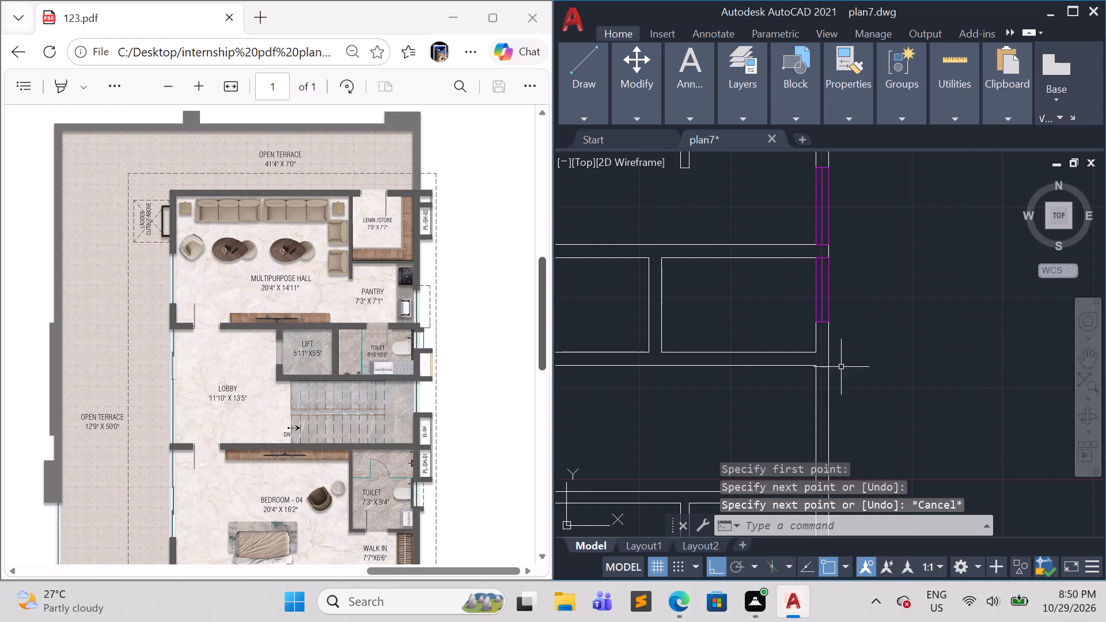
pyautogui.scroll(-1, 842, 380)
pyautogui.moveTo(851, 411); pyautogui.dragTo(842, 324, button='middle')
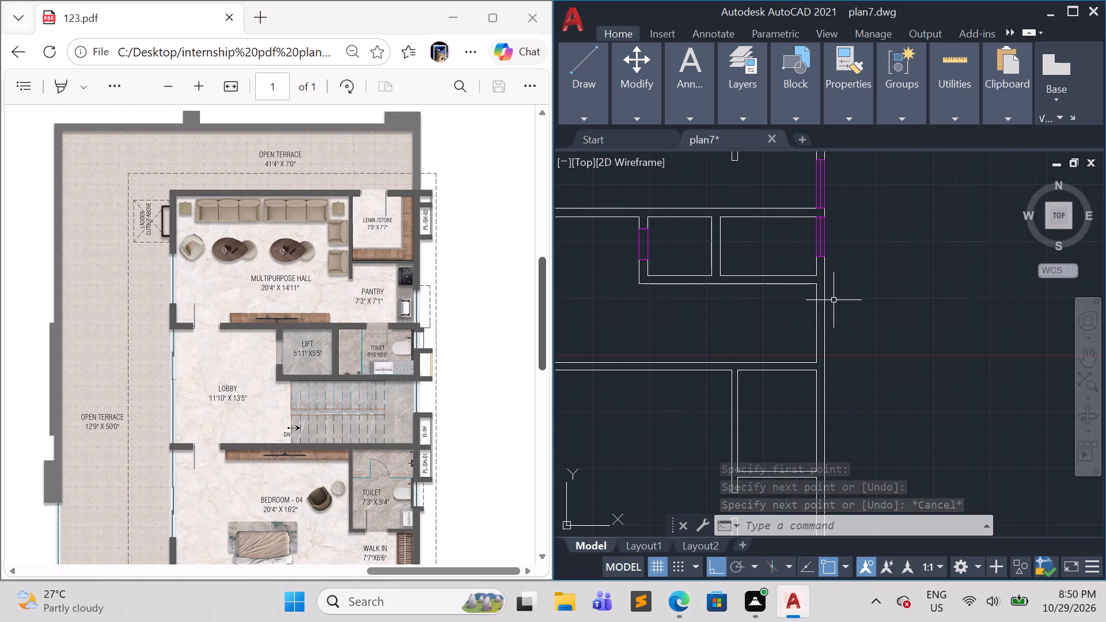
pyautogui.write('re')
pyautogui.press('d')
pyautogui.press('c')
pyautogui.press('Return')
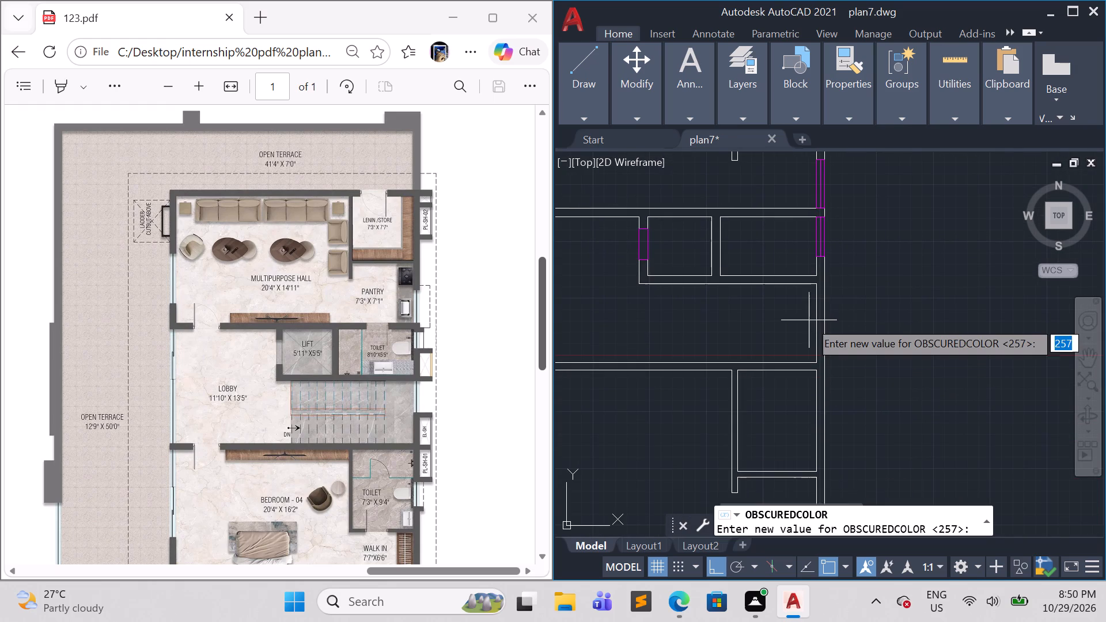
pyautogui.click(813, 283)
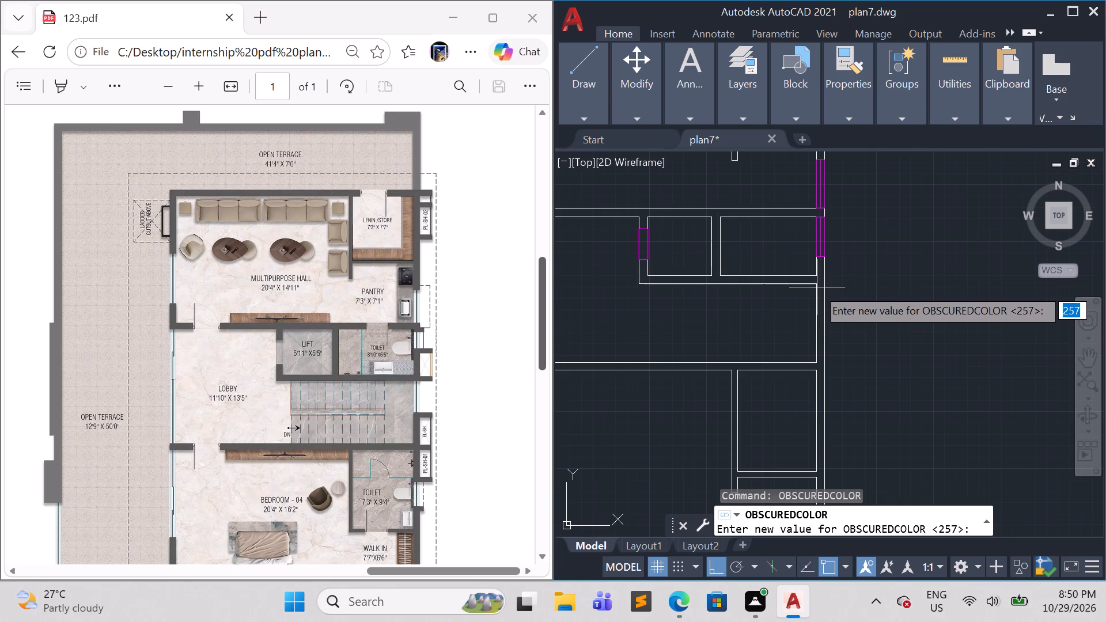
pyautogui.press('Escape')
# Draw a 9" by about 4'-6" window rectangle in the staircase's outer wall, starting level with the stair face of the toilet wall.
pyautogui.write('rec')
pyautogui.press('Return')
pyautogui.click(818, 289)
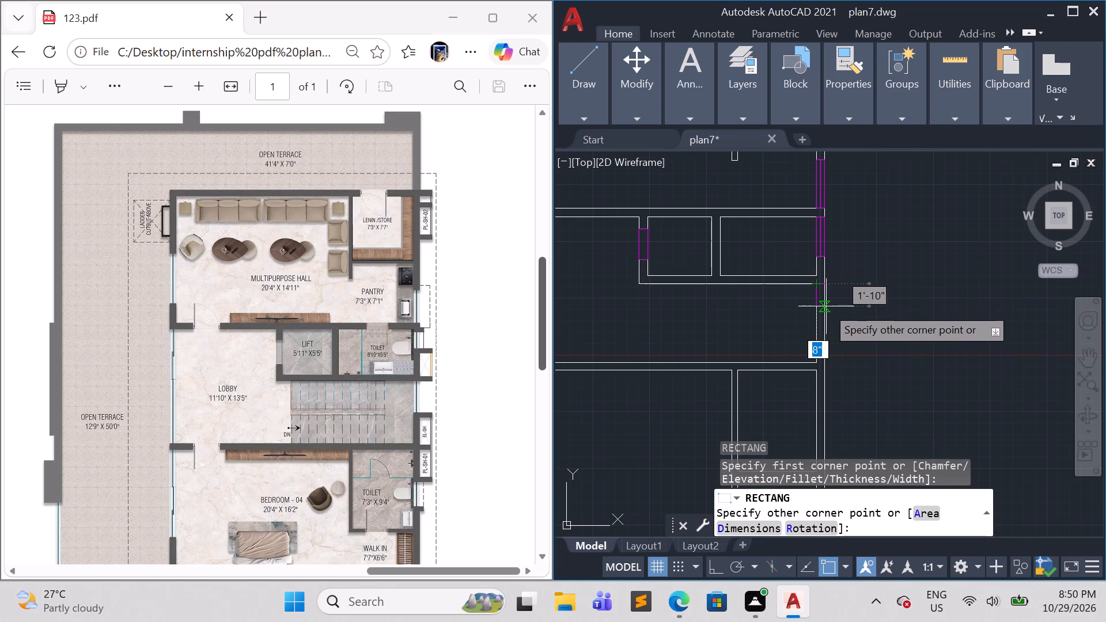
pyautogui.click(825, 339)
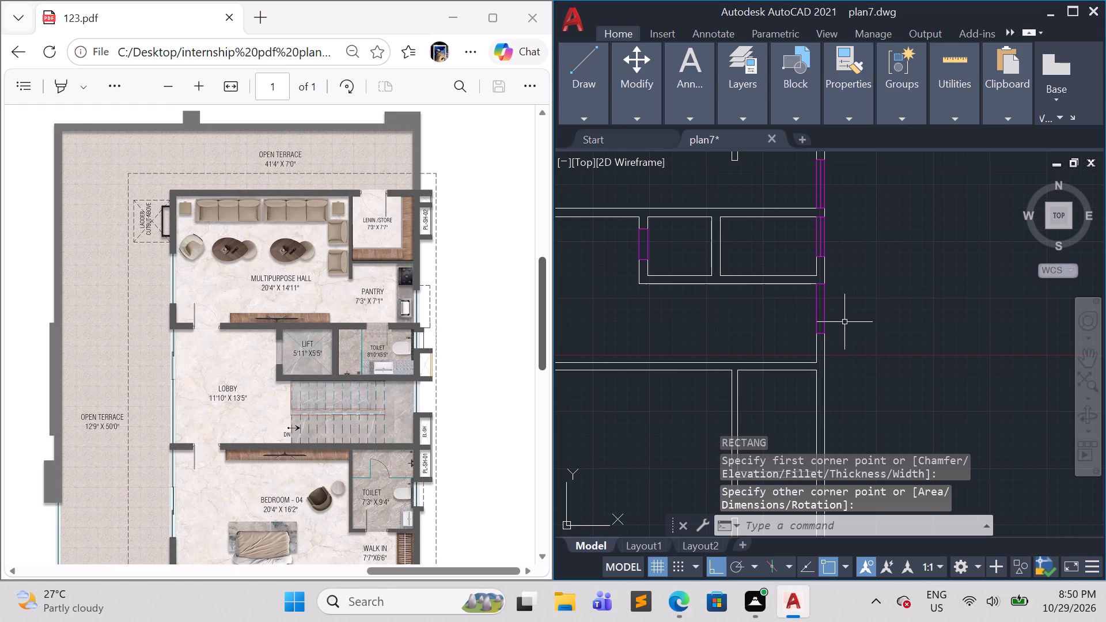
# Draw the glazing centre line through the staircase window, from its top midpoint to its bottom midpoint.
pyautogui.write('ll')
pyautogui.press('Return')
pyautogui.scroll(1, 817, 312)
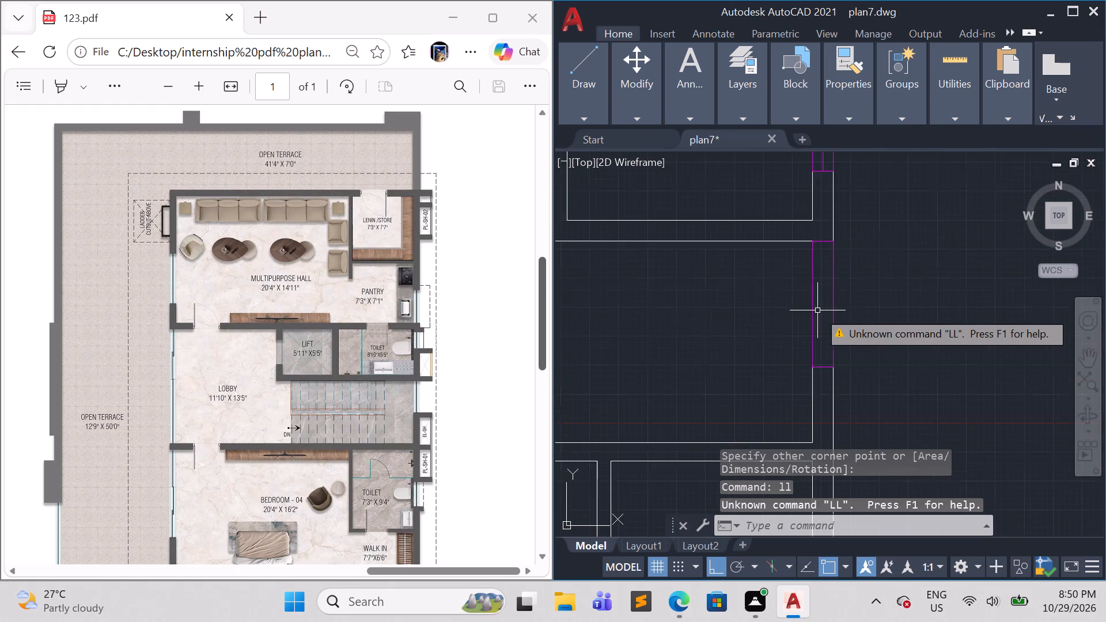
pyautogui.scroll(2, 817, 310)
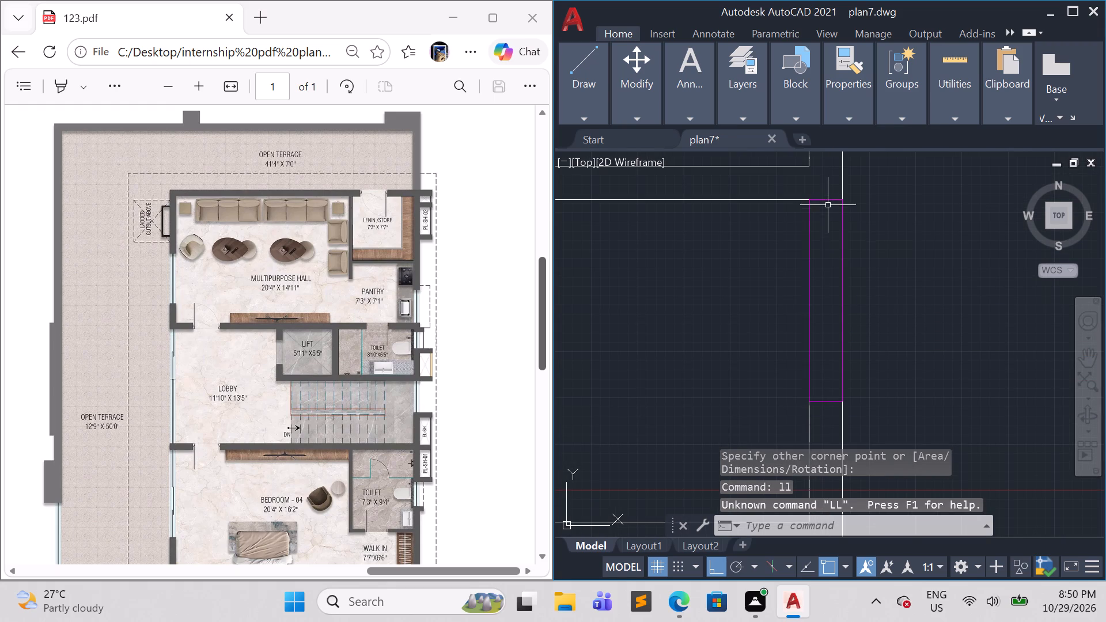
pyautogui.press('Escape')
pyautogui.press('l')
pyautogui.press('Return')
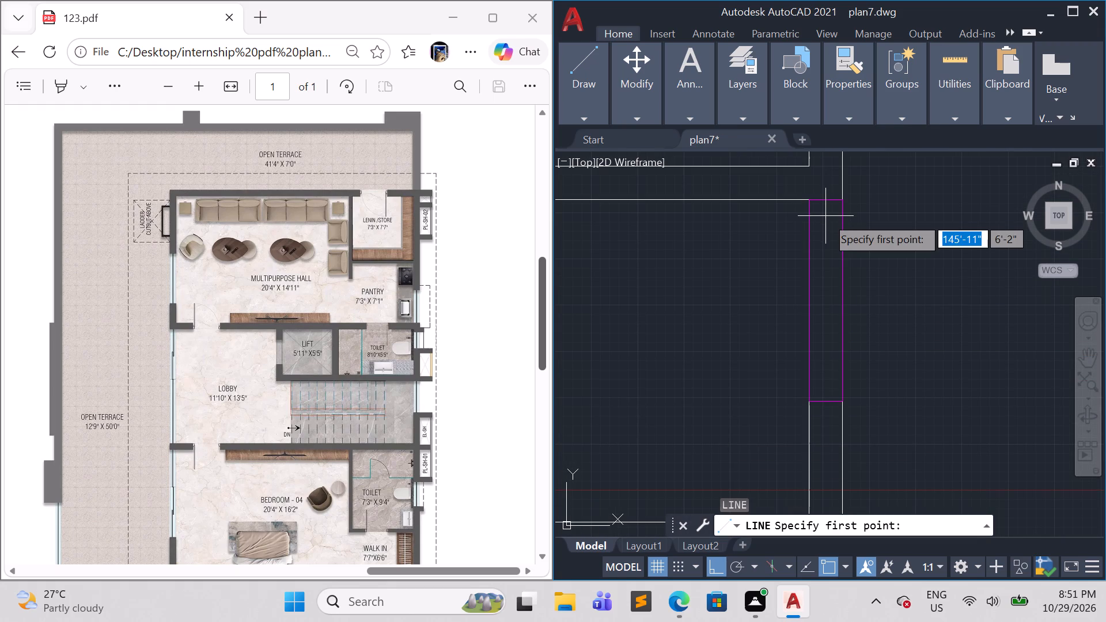
pyautogui.click(821, 199)
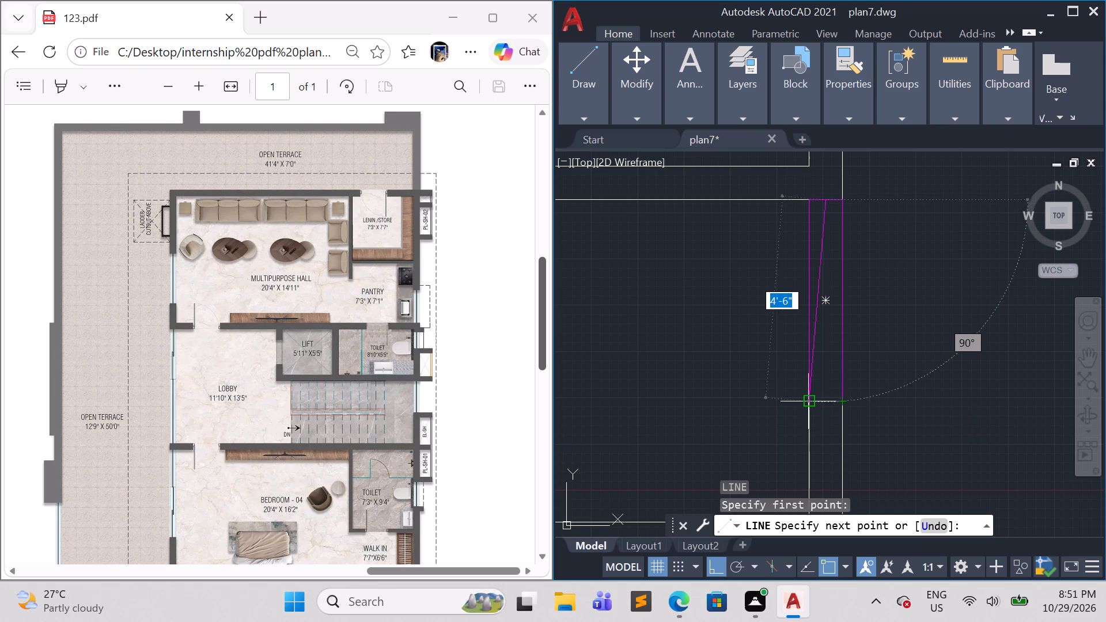
pyautogui.click(824, 397)
pyautogui.press('Escape')
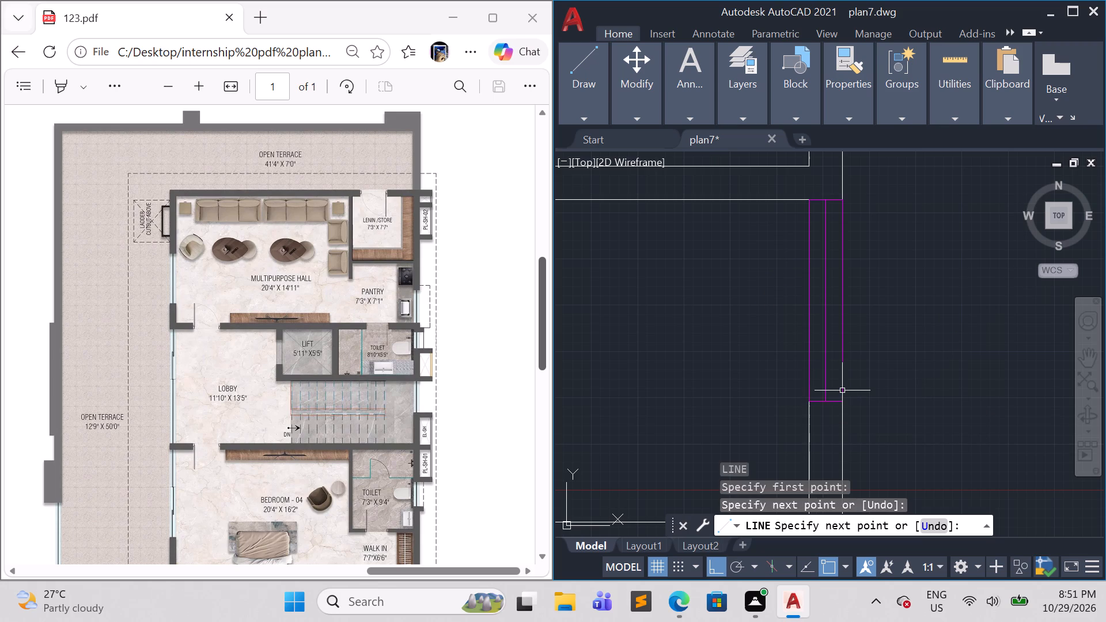
# Draw a window rectangle across the outer wall of the Bedroom-04 toilet, starting slightly above the toilet's lower wall.
pyautogui.scroll(-4, 842, 391)
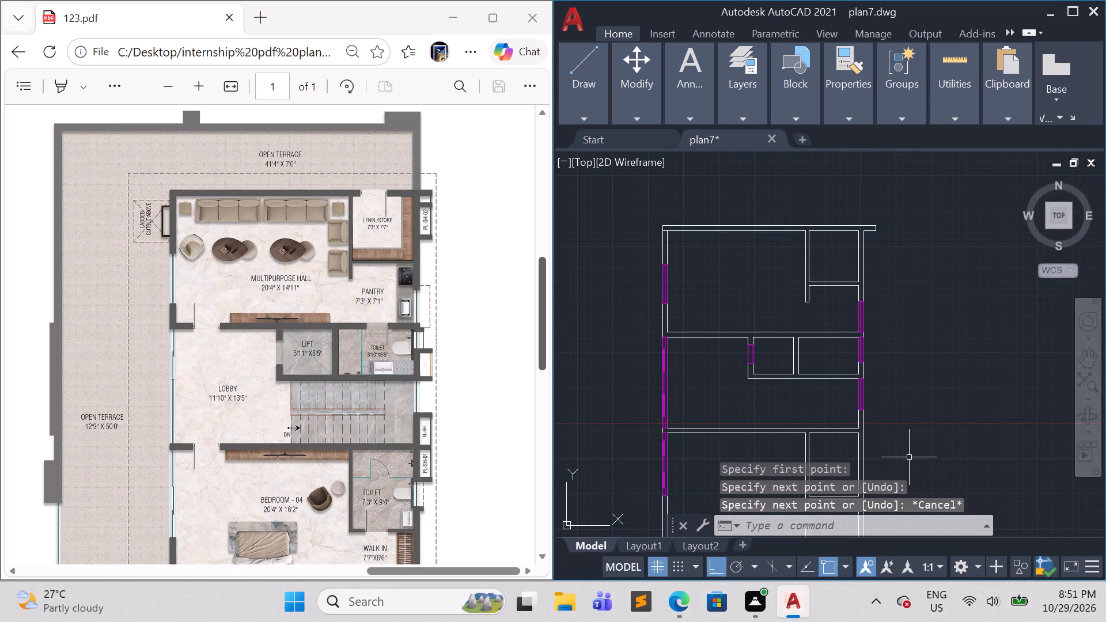
pyautogui.moveTo(909, 457); pyautogui.dragTo(892, 322, button='middle')
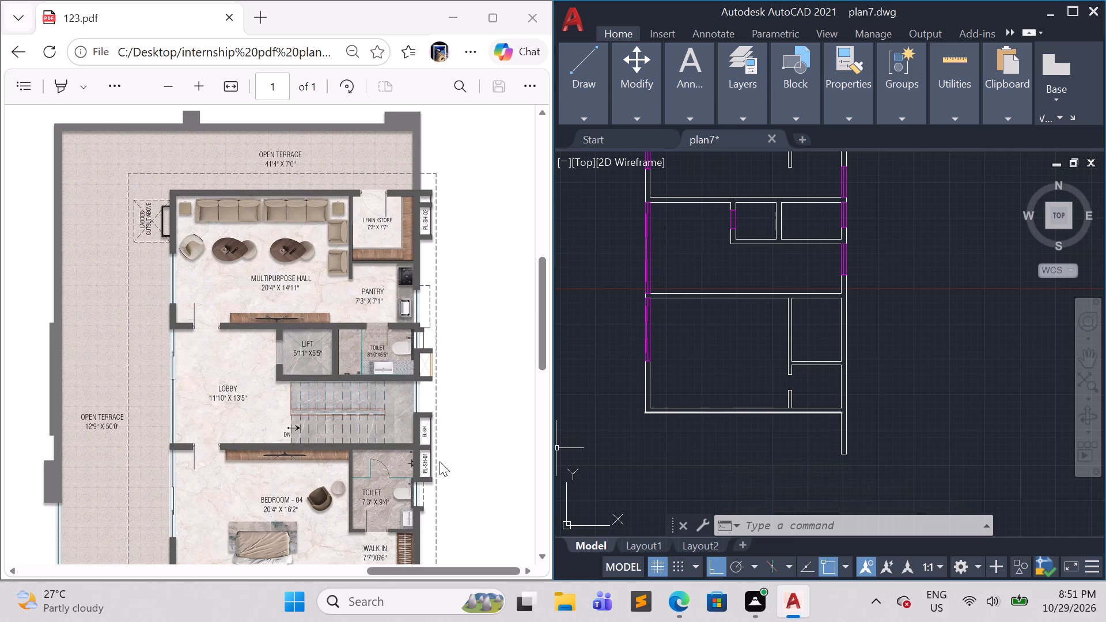
pyautogui.scroll(-2, 440, 461)
pyautogui.scroll(1, 828, 367)
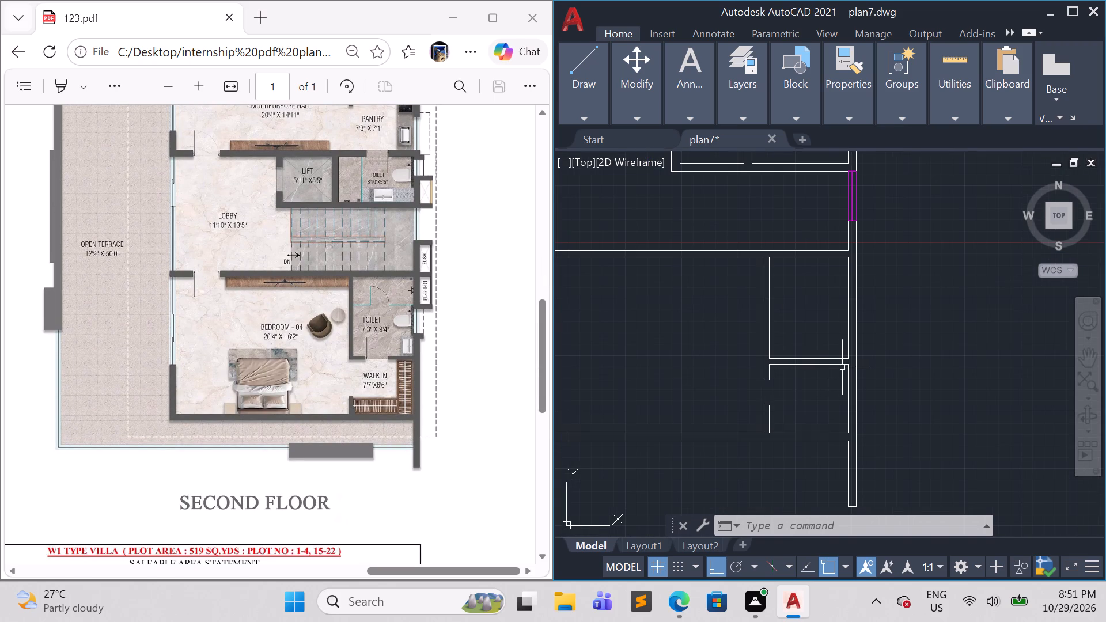
pyautogui.write('rec')
pyautogui.press('Return')
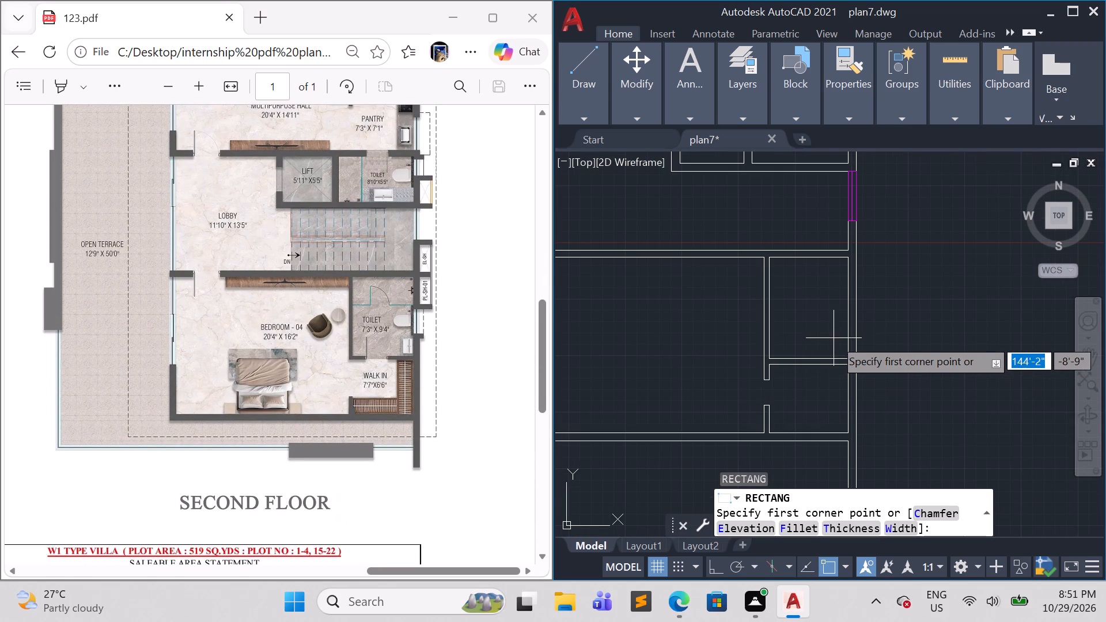
pyautogui.click(854, 346)
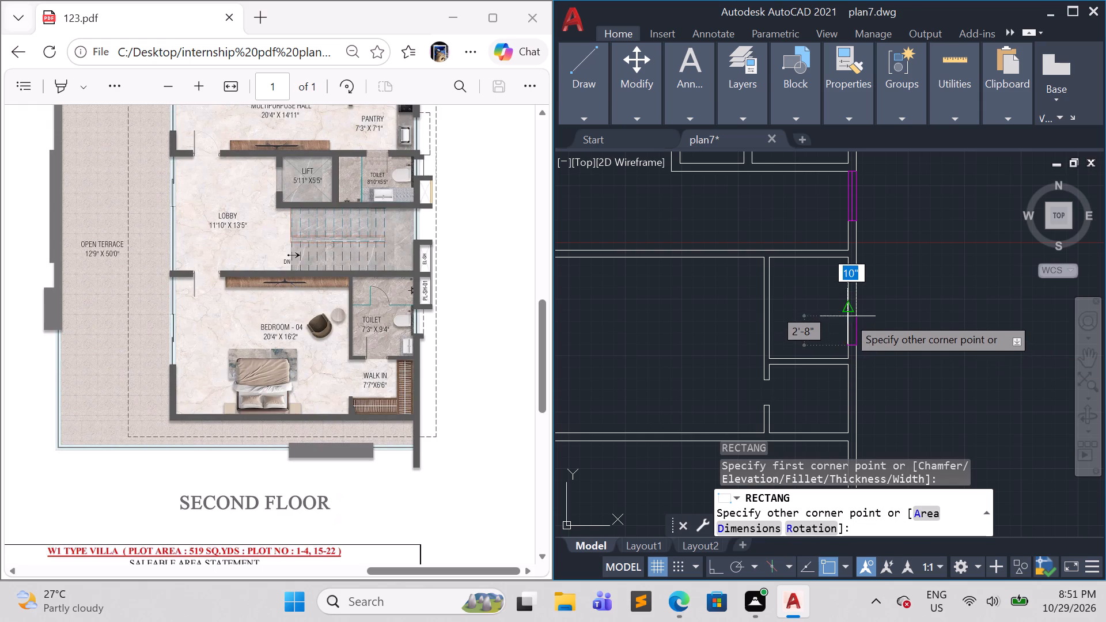
pyautogui.click(850, 303)
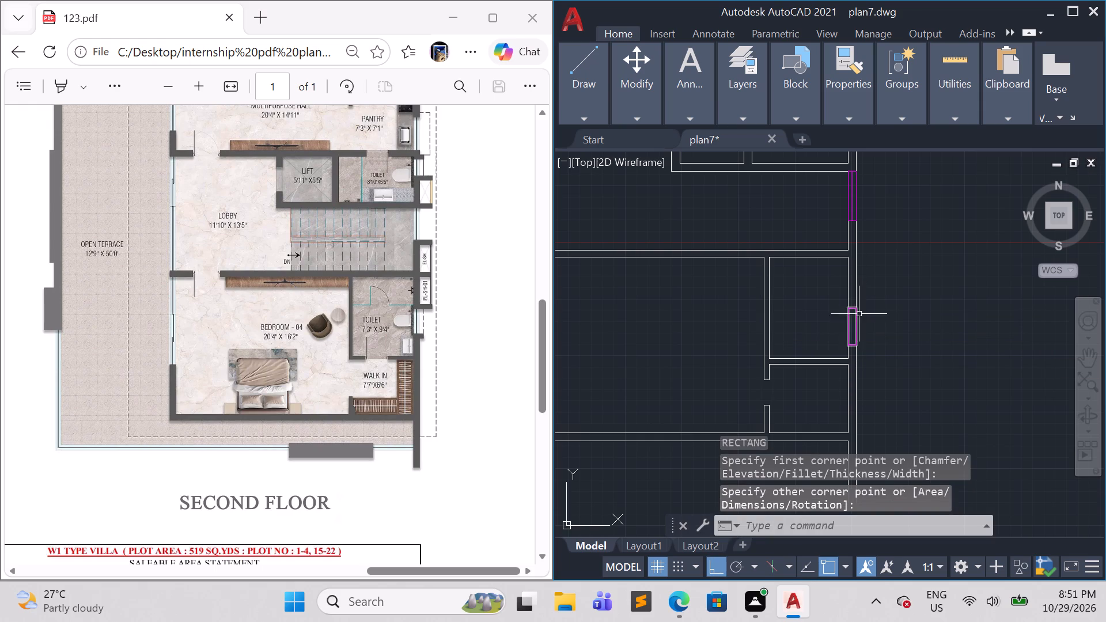
pyautogui.press('Escape')
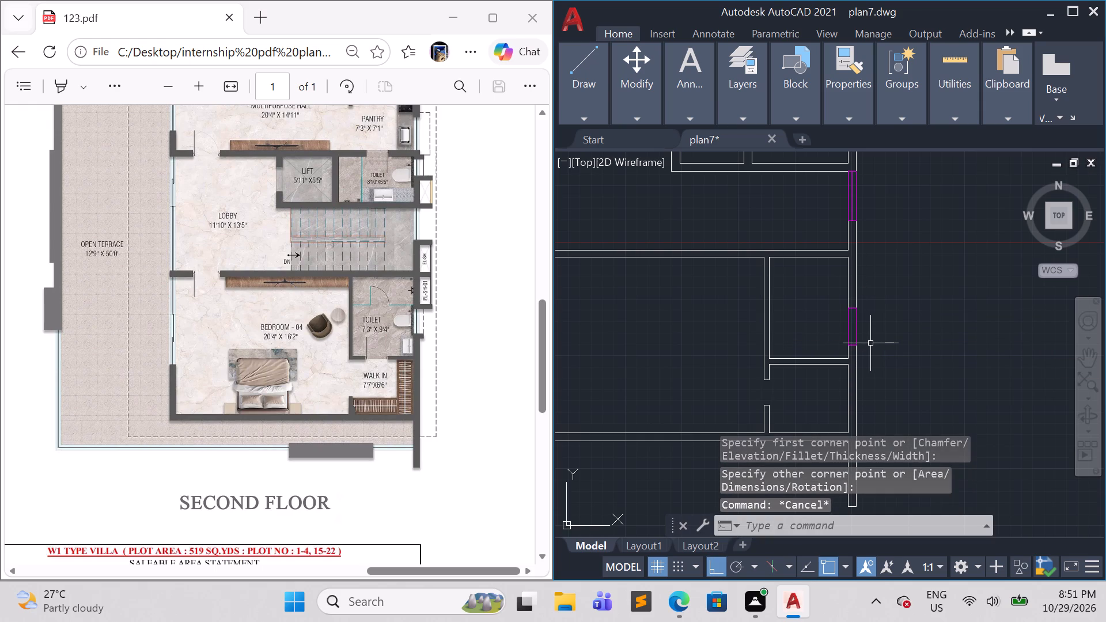
# Draw the glazing centre line through the Bedroom-04 toilet window, from its bottom midpoint to its top midpoint.
pyautogui.press('l')
pyautogui.press('Return')
pyautogui.scroll(2, 851, 339)
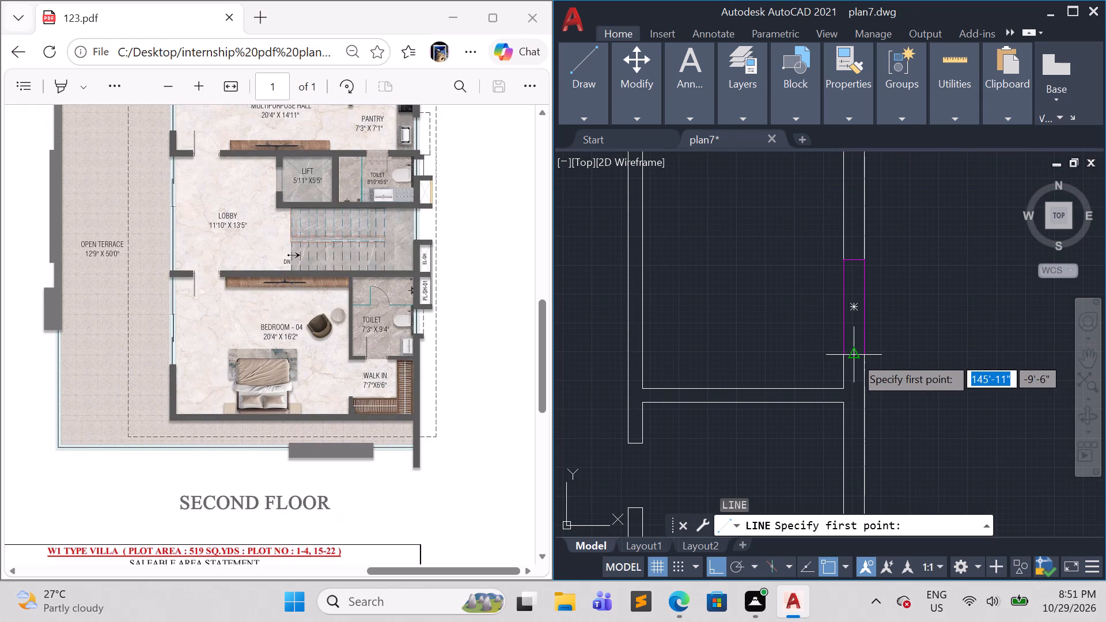
pyautogui.click(854, 356)
pyautogui.click(850, 257)
pyautogui.press('Escape')
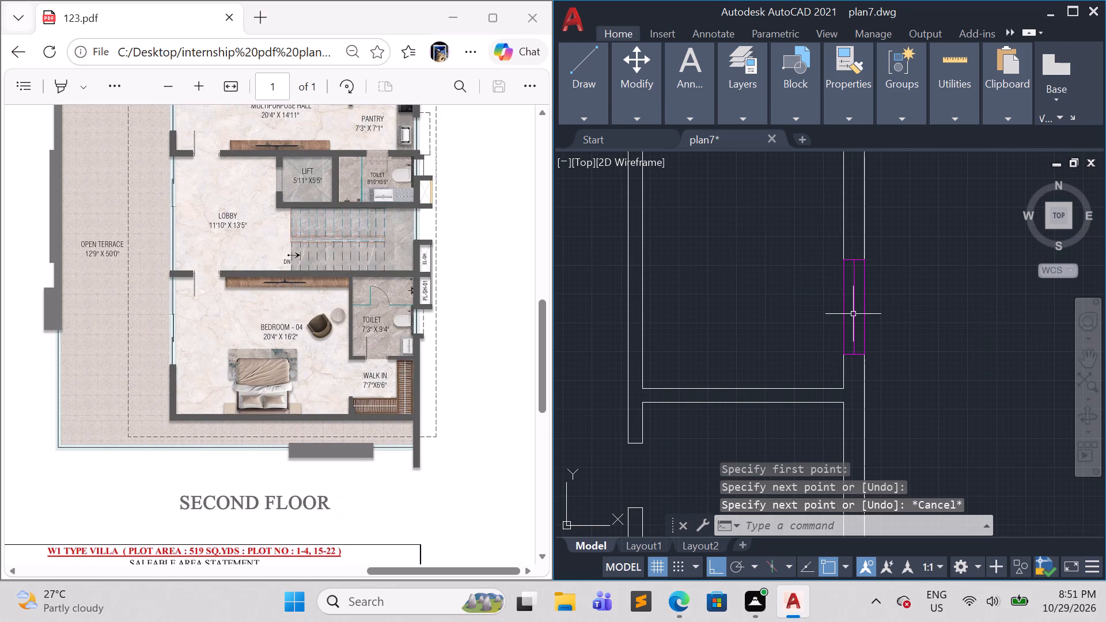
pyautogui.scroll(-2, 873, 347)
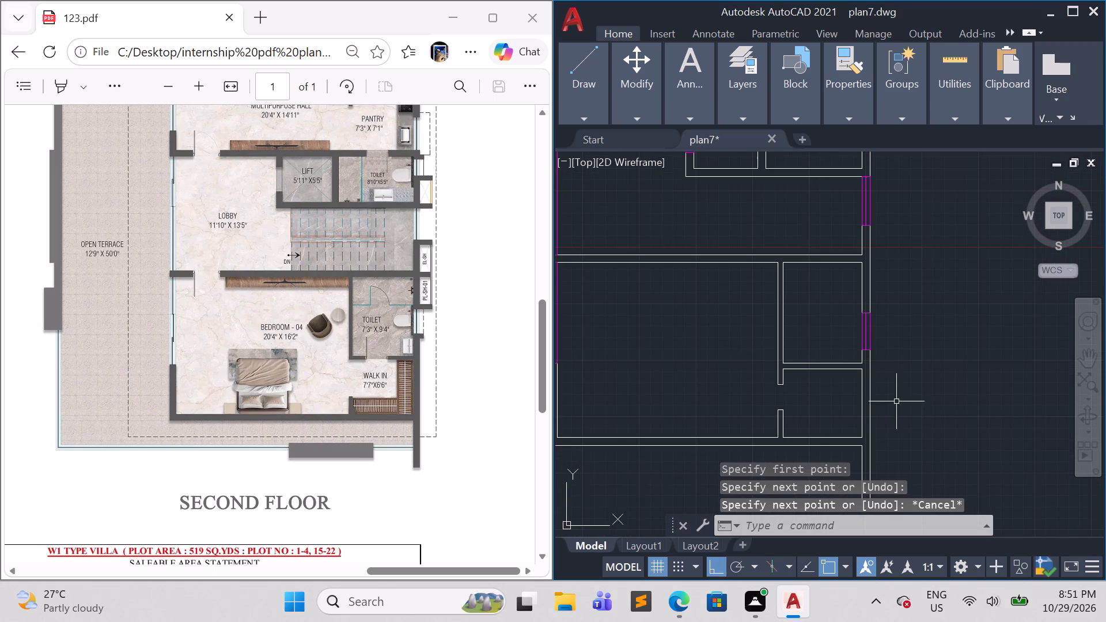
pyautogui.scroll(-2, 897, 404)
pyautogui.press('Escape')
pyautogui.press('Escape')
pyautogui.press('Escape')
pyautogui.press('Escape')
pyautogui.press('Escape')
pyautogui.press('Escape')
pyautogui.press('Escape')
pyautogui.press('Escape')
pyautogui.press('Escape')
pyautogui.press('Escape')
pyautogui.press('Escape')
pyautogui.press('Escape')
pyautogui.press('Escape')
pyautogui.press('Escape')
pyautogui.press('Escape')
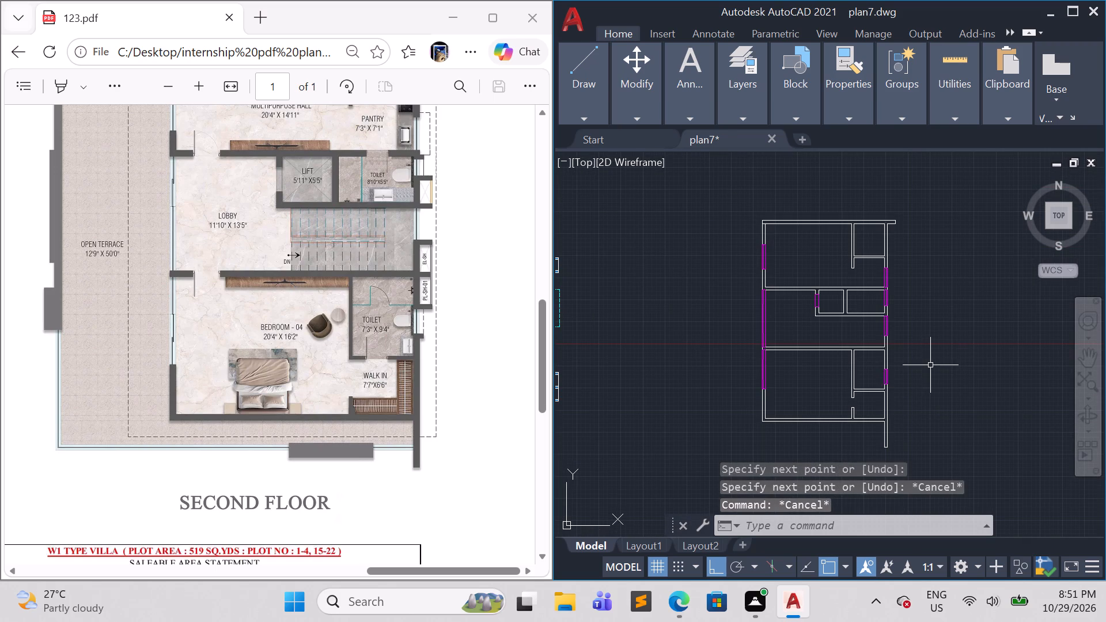
# Switch the current drawing colour from magenta to ByLayer for the wall projections outside the linen/store.
pyautogui.scroll(1, 948, 299)
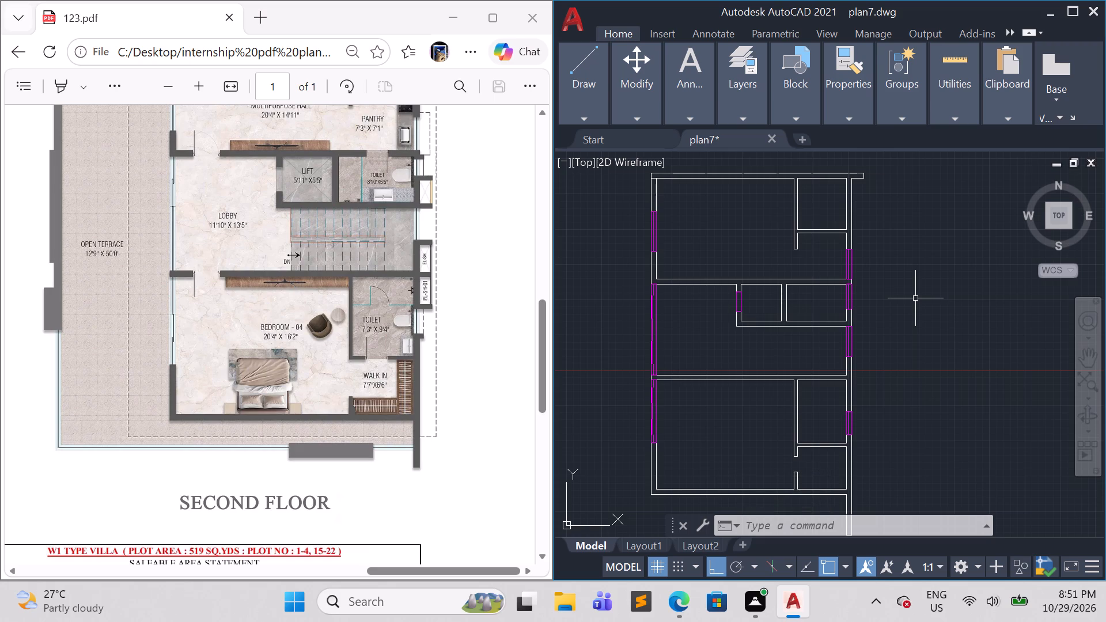
pyautogui.moveTo(912, 292); pyautogui.dragTo(854, 385, button='middle')
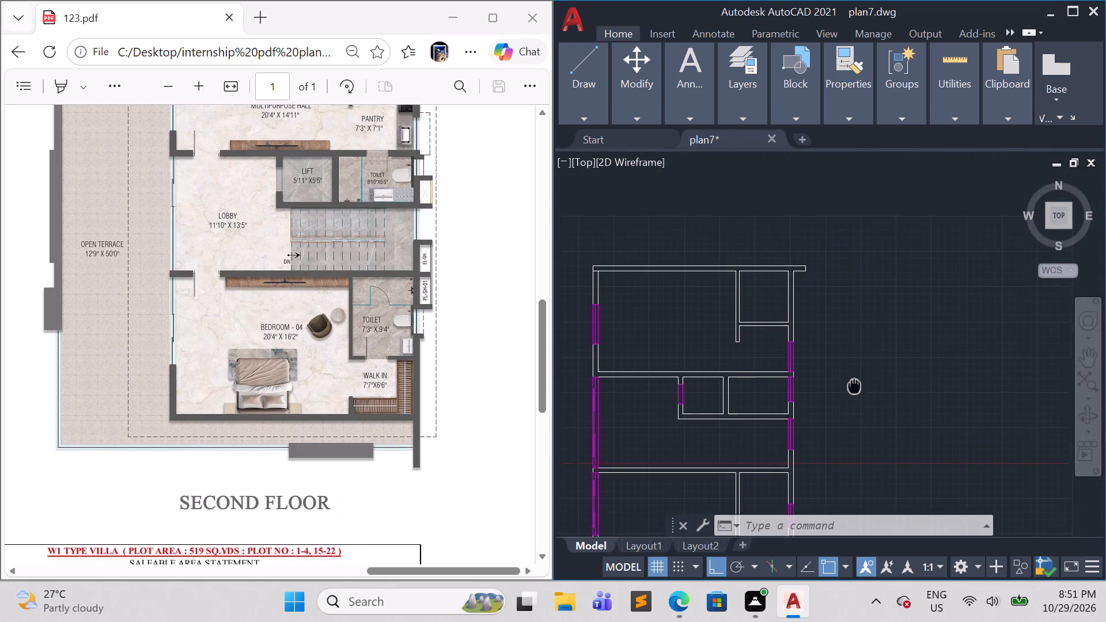
pyautogui.moveTo(854, 385); pyautogui.dragTo(835, 396, button='middle')
pyautogui.scroll(2, 481, 327)
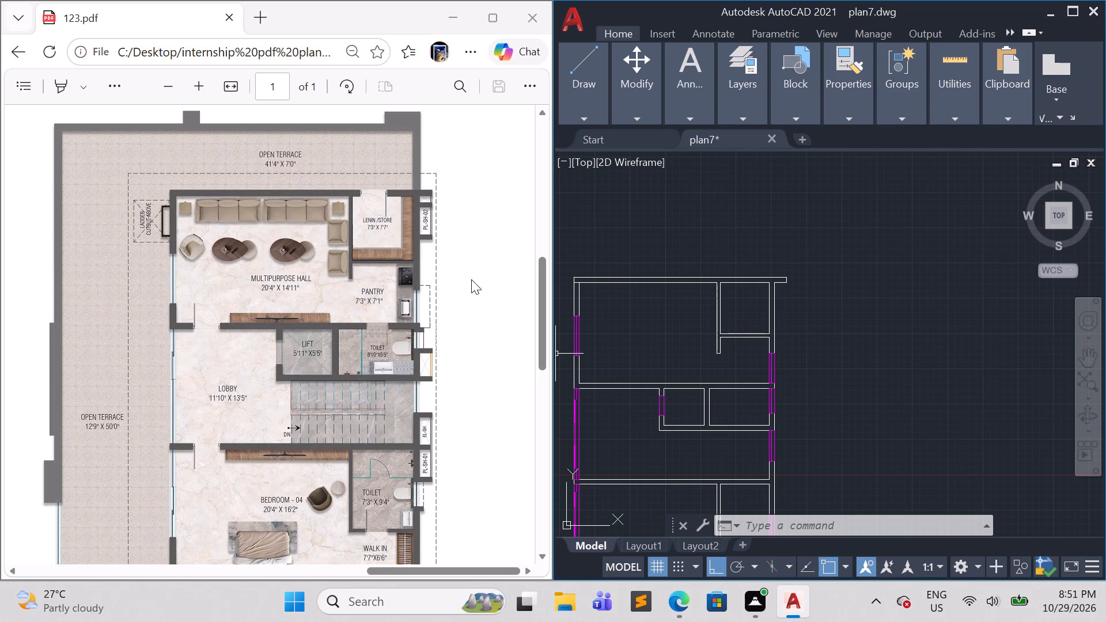
pyautogui.scroll(2, 818, 321)
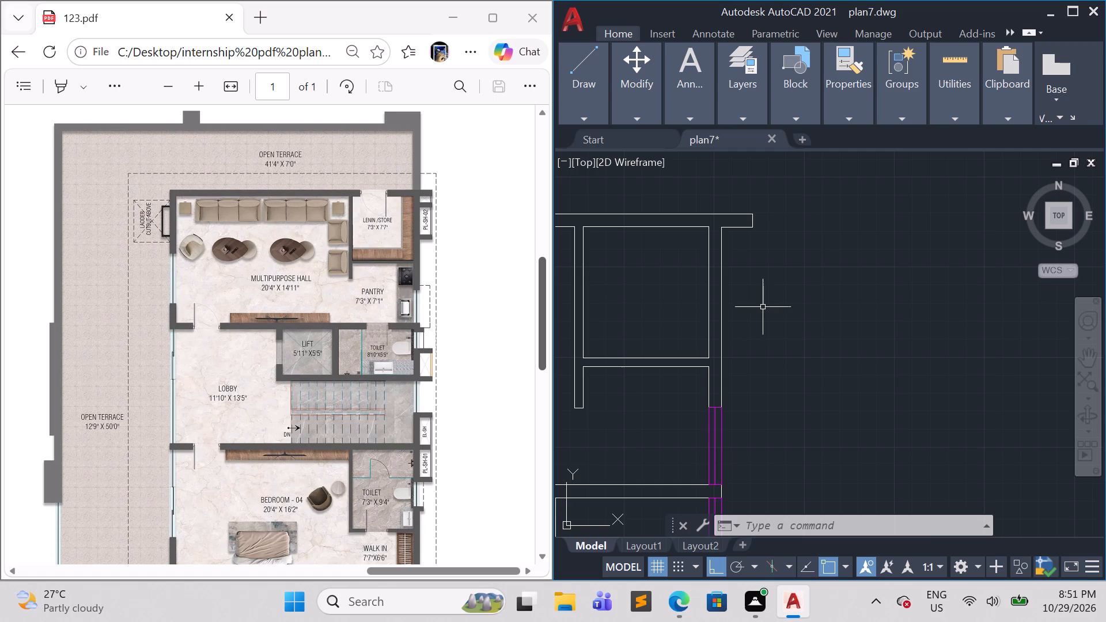
pyautogui.scroll(1, 729, 267)
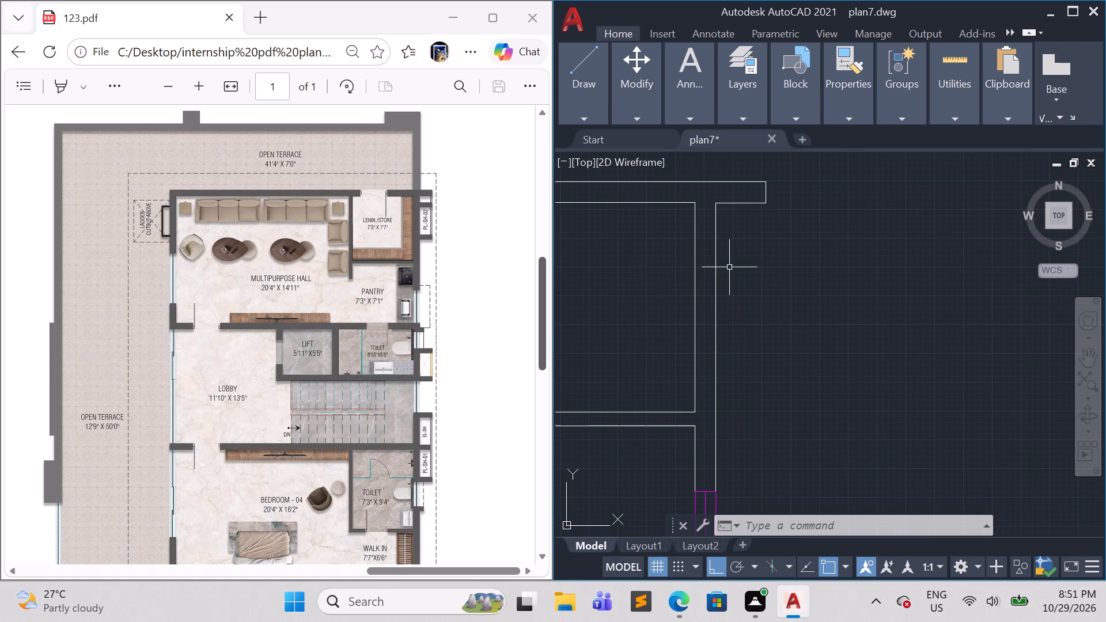
pyautogui.write('rec')
pyautogui.press('Return')
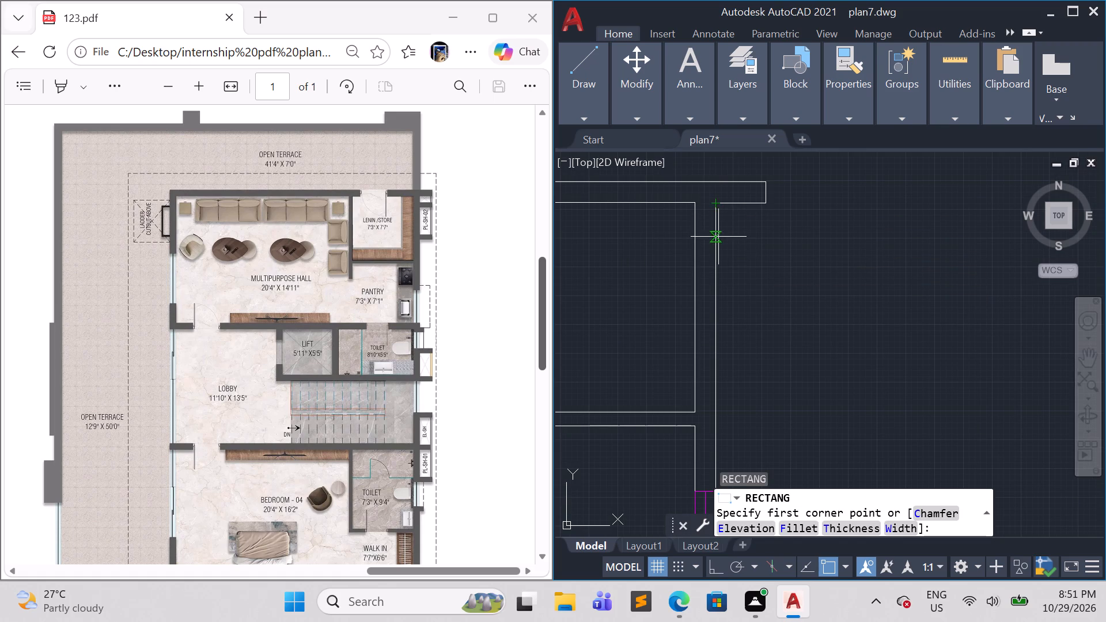
pyautogui.press('Escape')
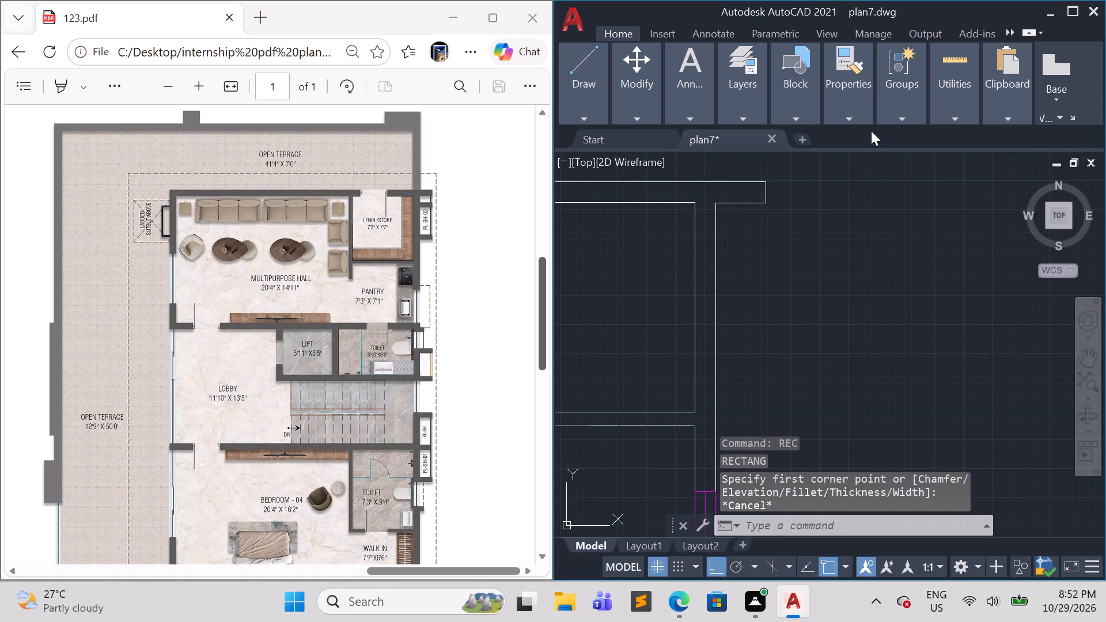
pyautogui.click(848, 112)
pyautogui.click(922, 139)
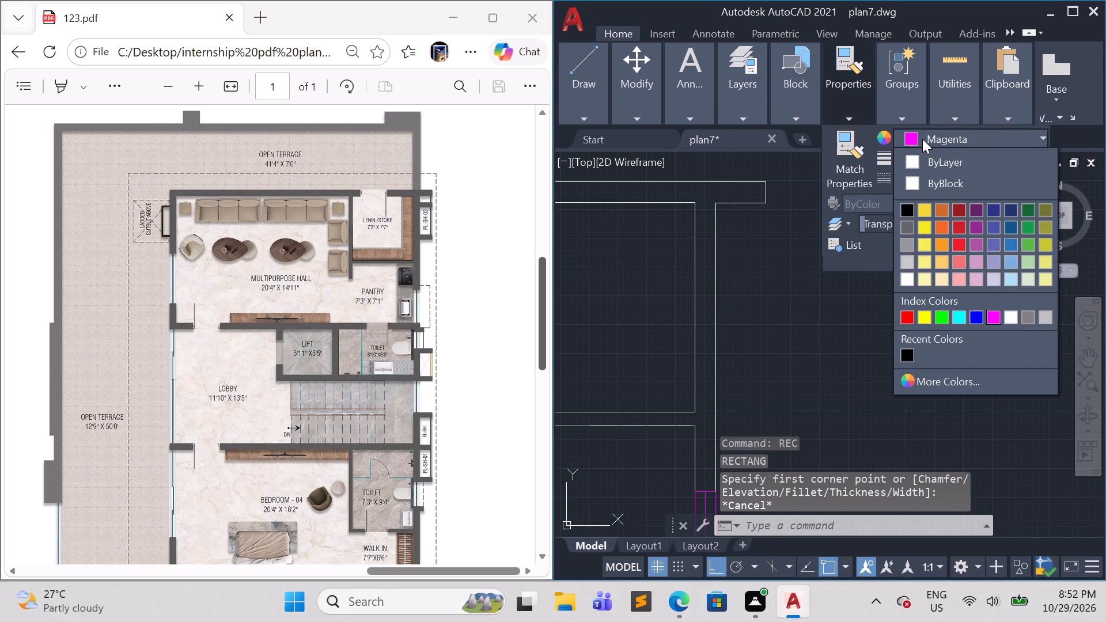
pyautogui.click(908, 160)
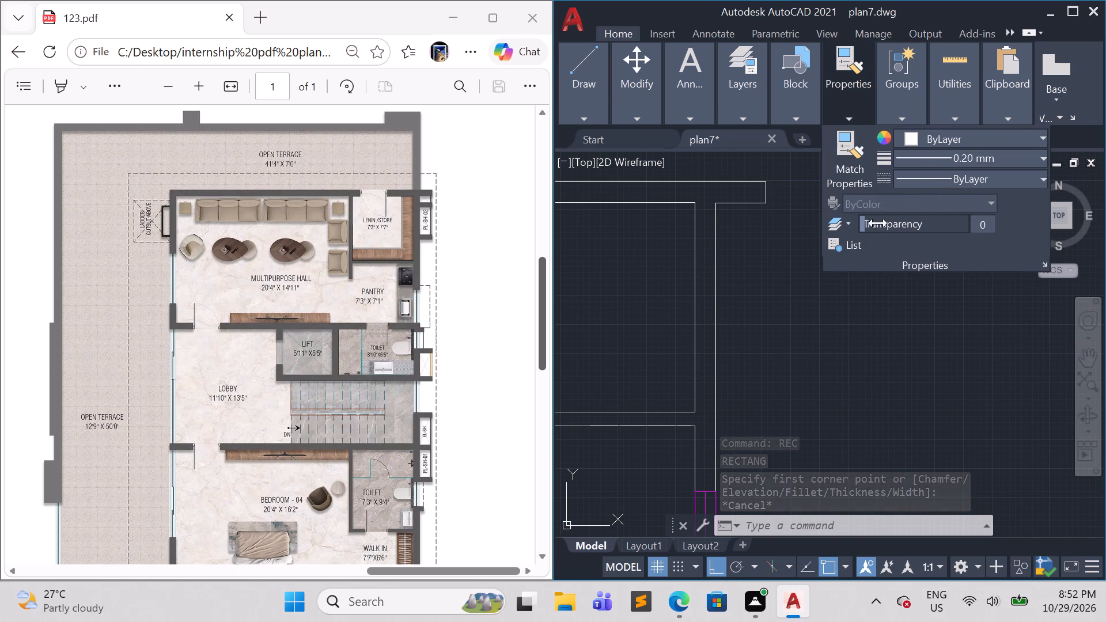
pyautogui.press('Escape')
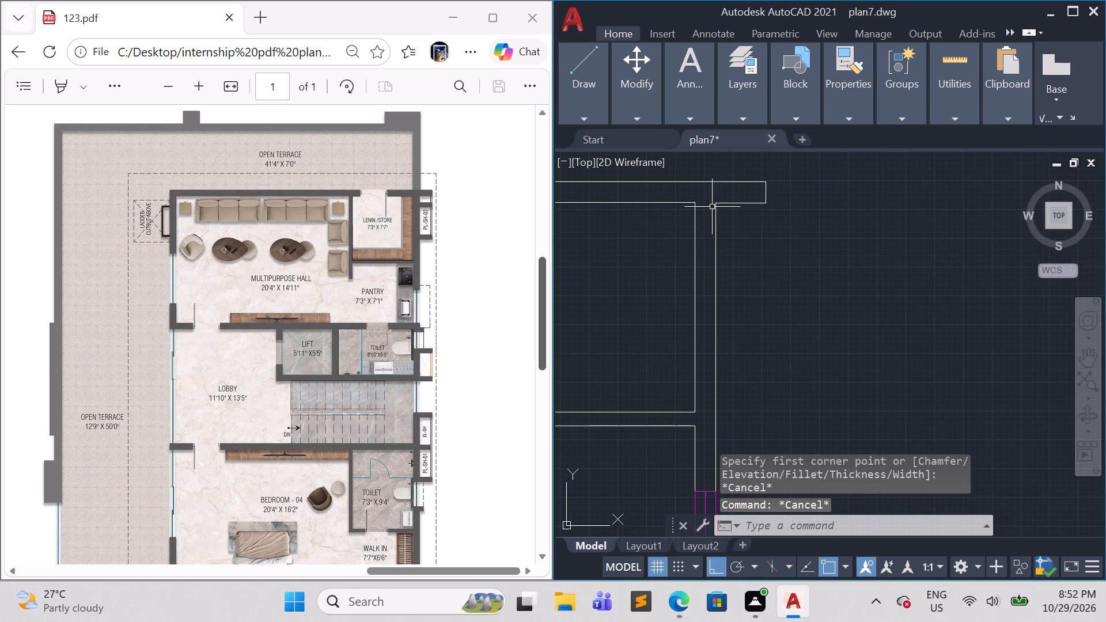
# Draw a 1'-10" by 9" projecting wall rectangle on the outer face of the linen/store wall, a little below the top wall's projecting end.
pyautogui.write('re')
pyautogui.press('c')
pyautogui.press('Return')
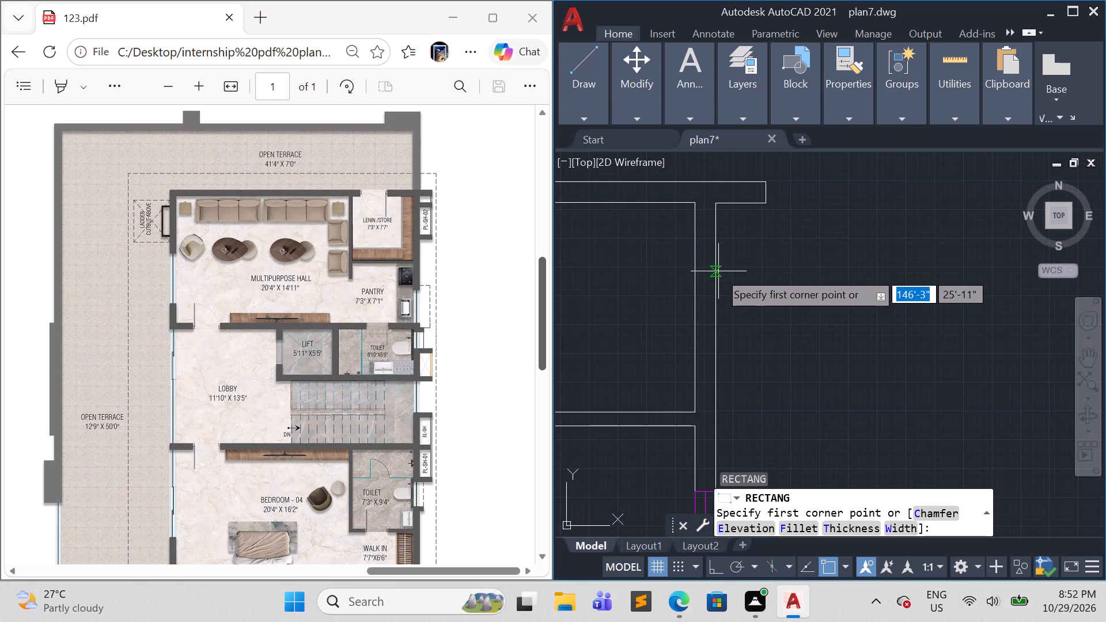
pyautogui.click(718, 255)
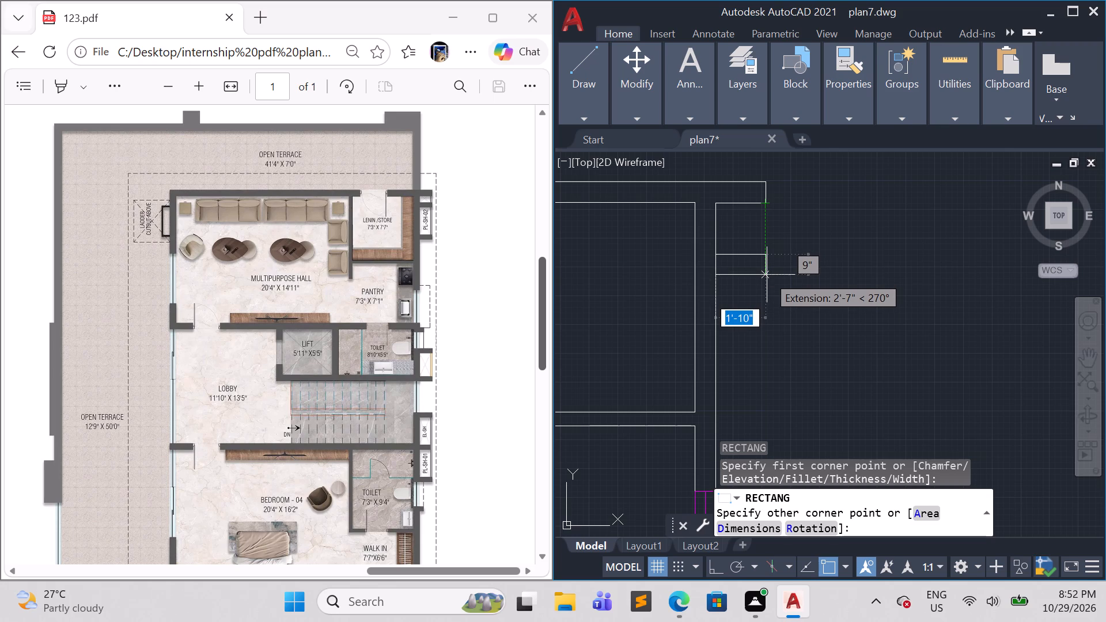
pyautogui.click(767, 275)
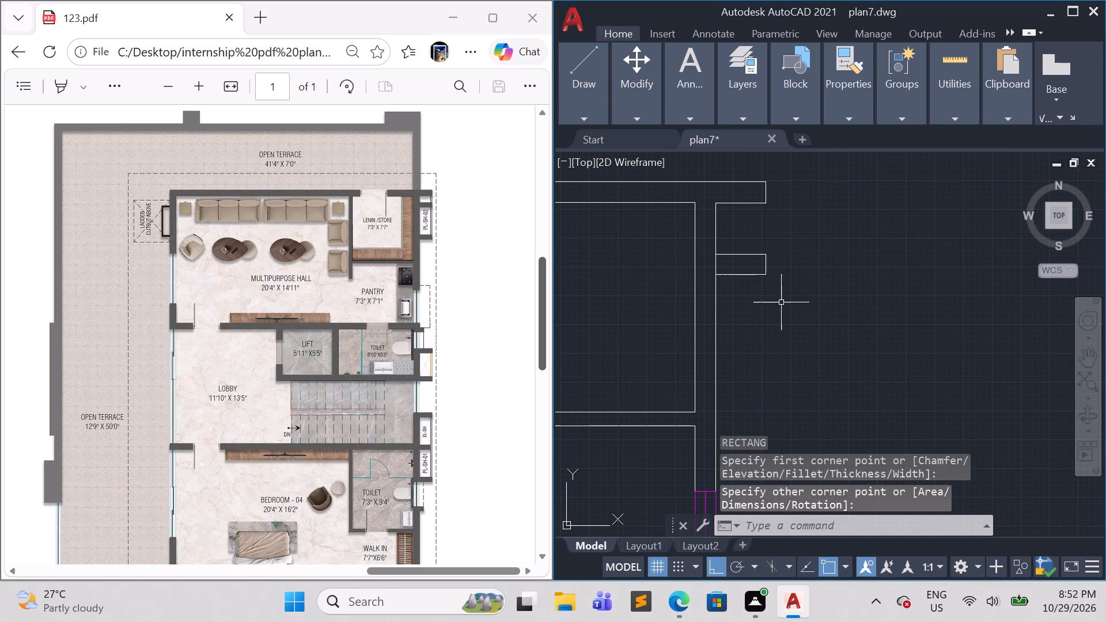
# Copy the projecting wall rectangle onto the top wall's projecting end and about 2'-11" below the original along the outer wall.
pyautogui.scroll(1, 781, 297)
pyautogui.scroll(-2, 781, 297)
pyautogui.click(772, 294)
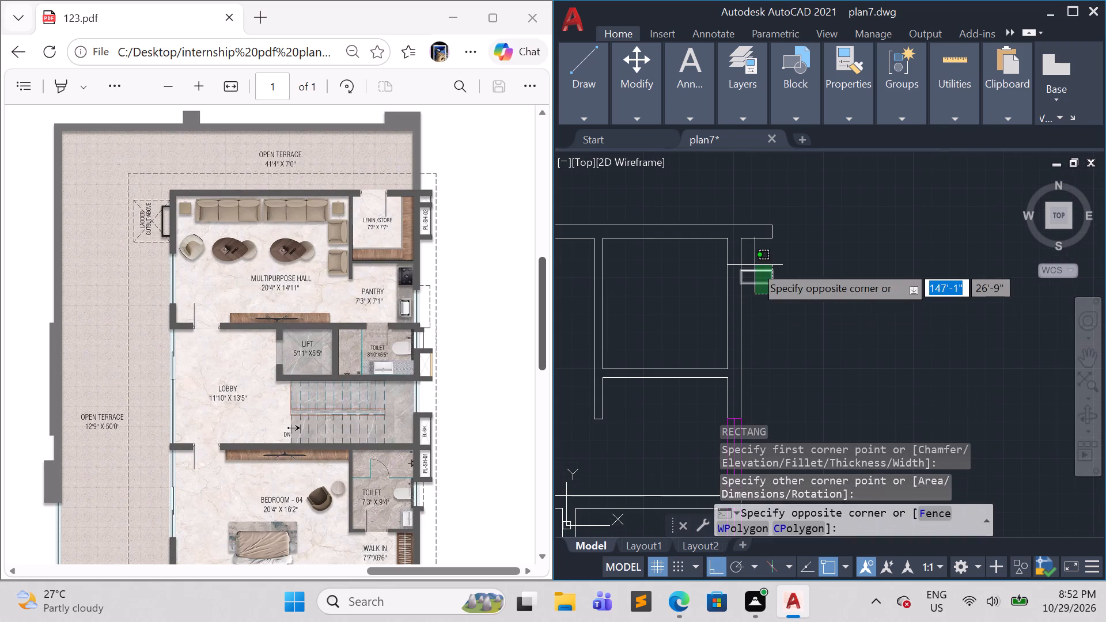
pyautogui.click(755, 264)
pyautogui.write('co')
pyautogui.press('Return')
pyautogui.click(743, 271)
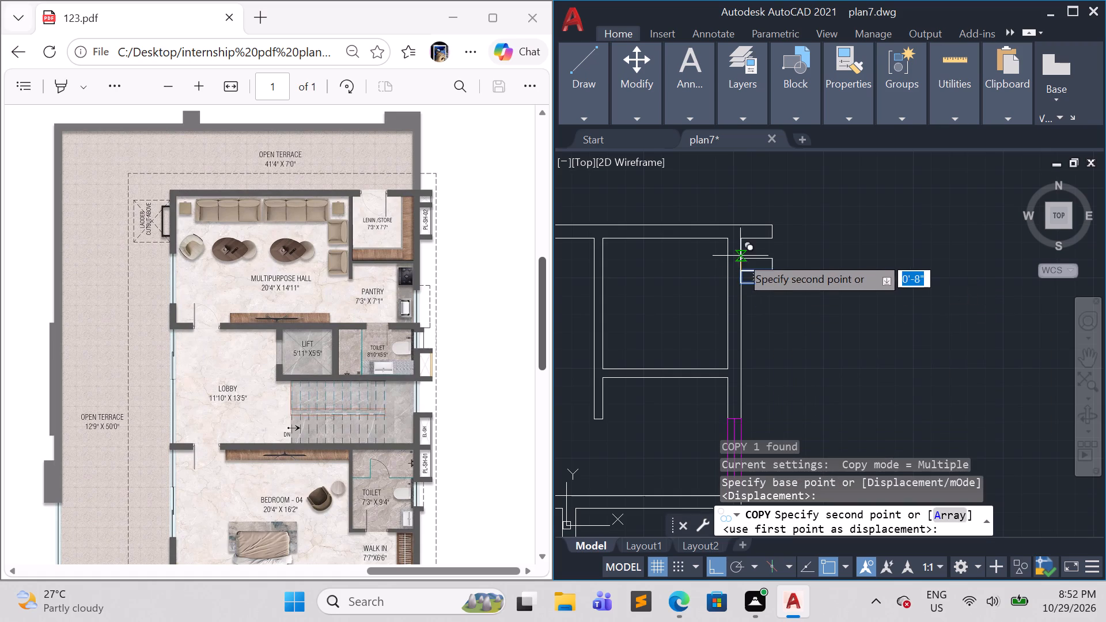
pyautogui.click(740, 226)
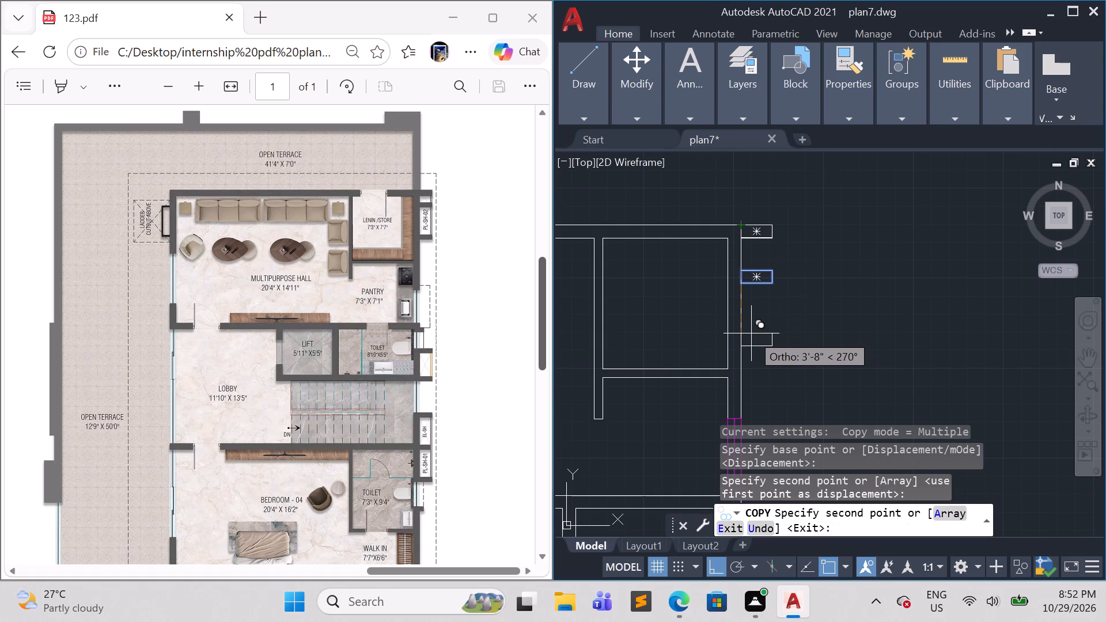
pyautogui.moveTo(751, 333); pyautogui.dragTo(751, 231, button='middle')
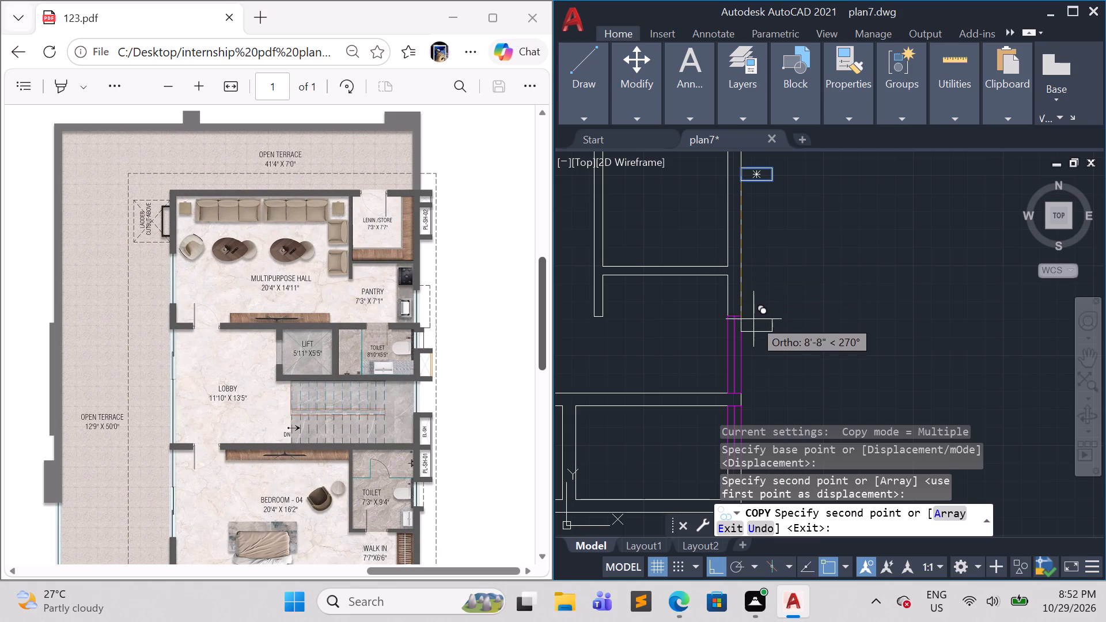
pyautogui.scroll(-1, 753, 326)
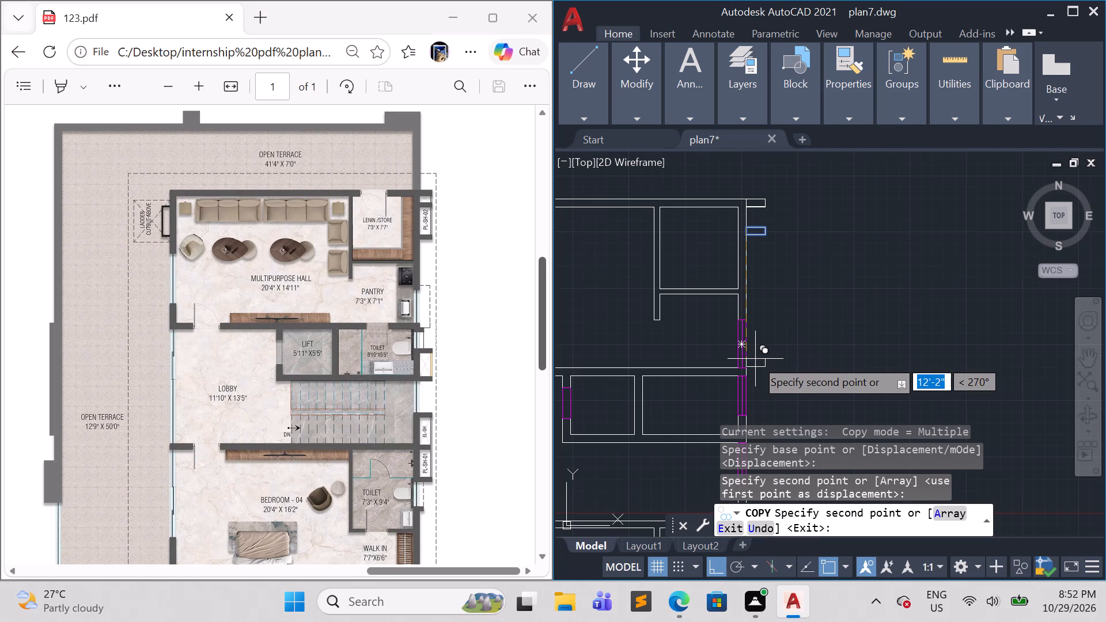
pyautogui.click(760, 259)
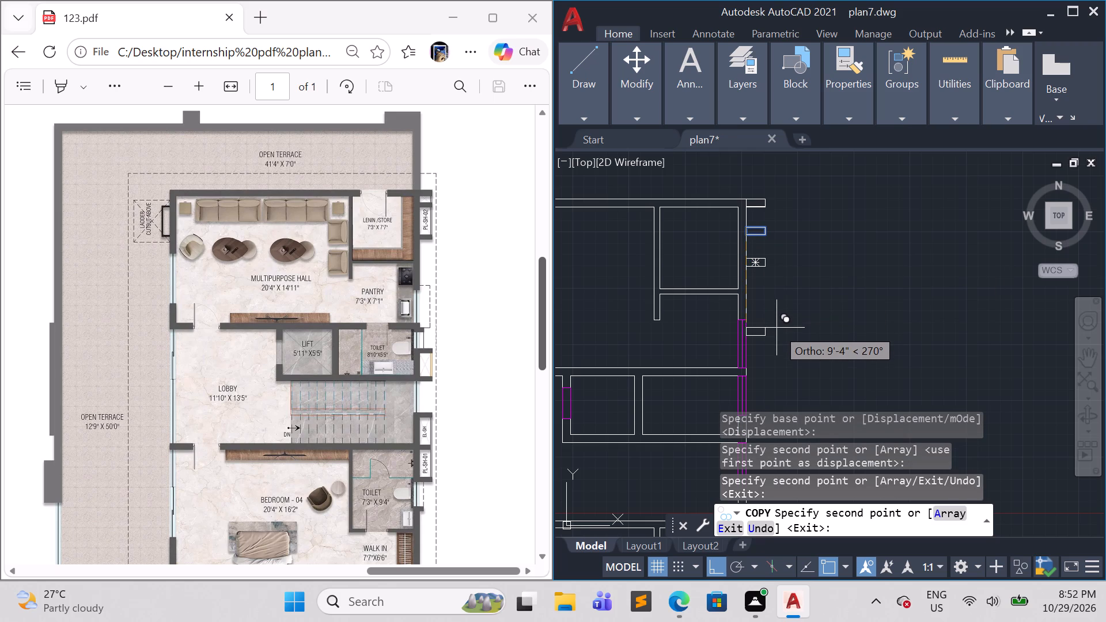
# Copy the projecting rectangle to the lower end of the lift-side toilet's window and to the inner face of that toilet's lower wall.
pyautogui.moveTo(777, 328); pyautogui.dragTo(759, 220, button='middle')
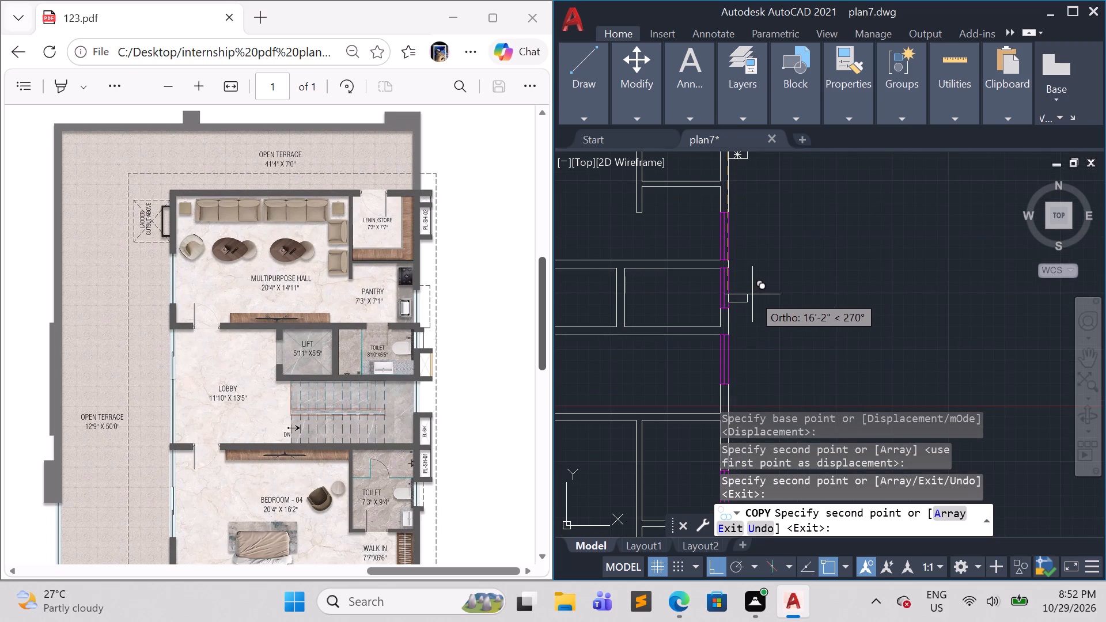
pyautogui.scroll(2, 721, 303)
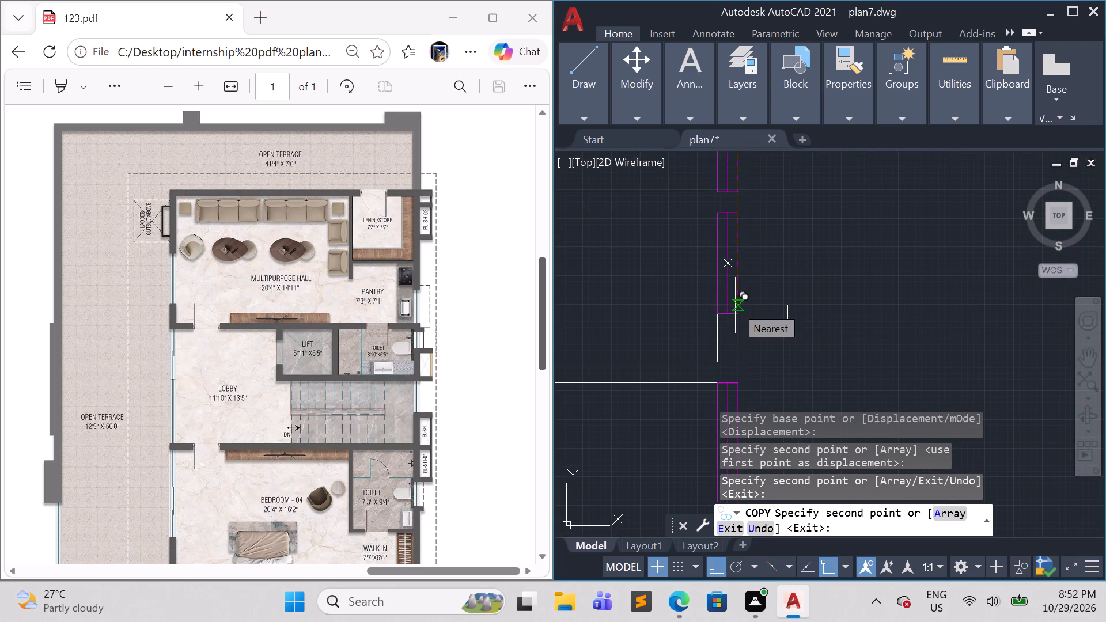
pyautogui.scroll(-1, 736, 305)
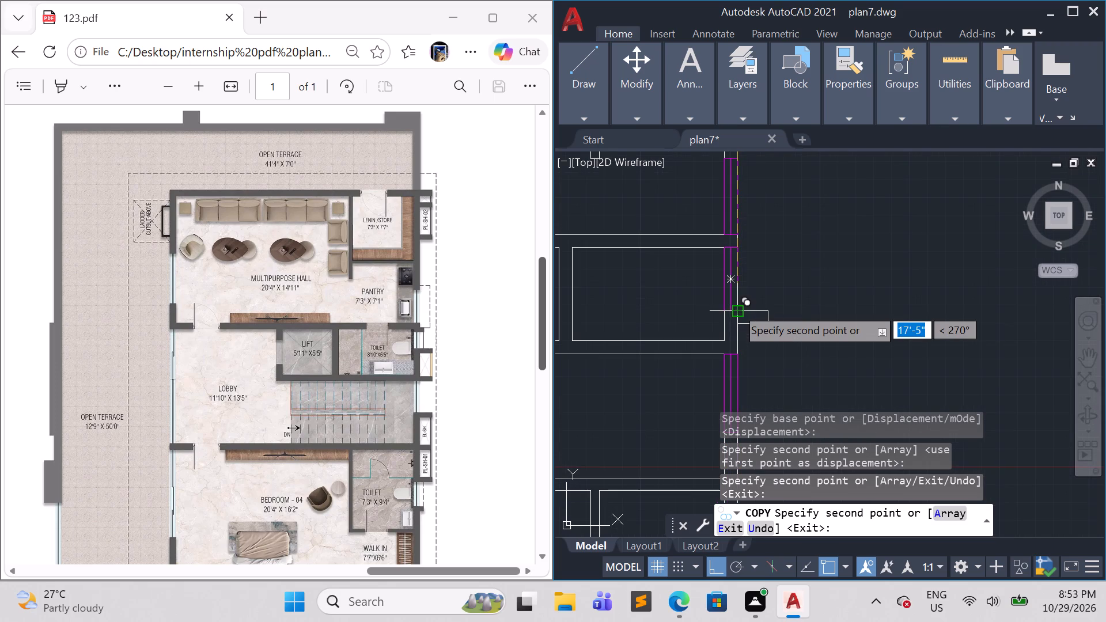
pyautogui.scroll(-1, 733, 320)
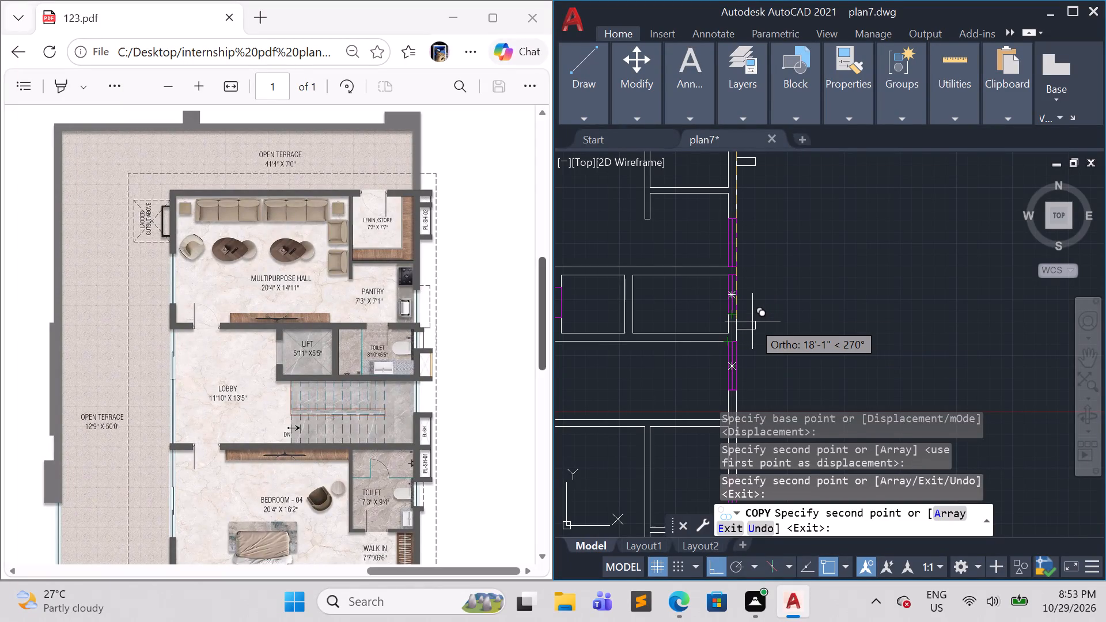
pyautogui.scroll(1, 752, 321)
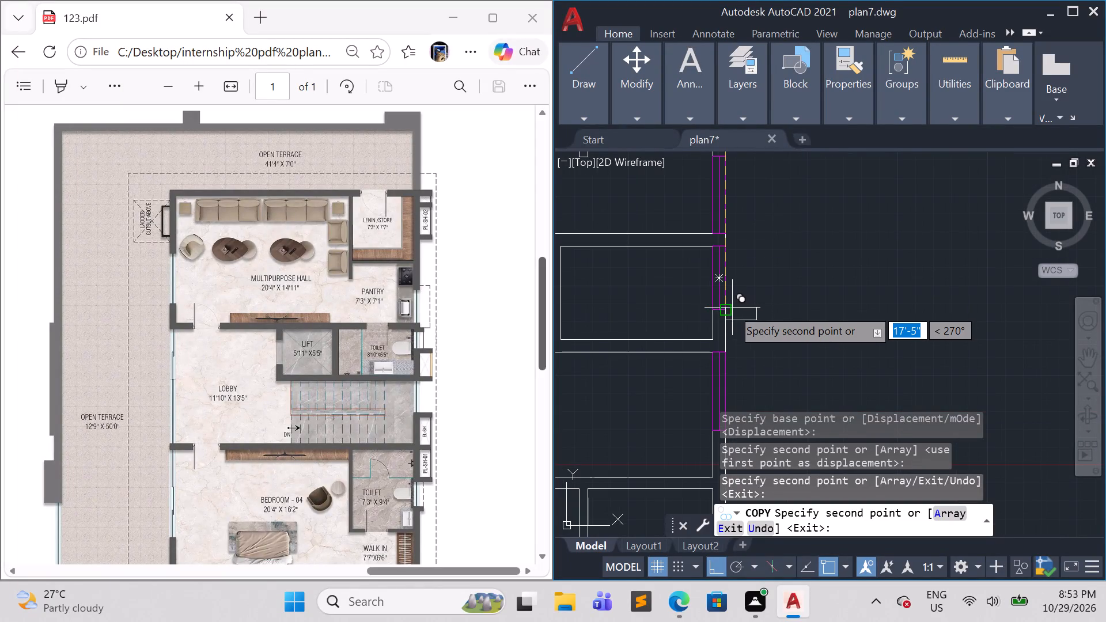
pyautogui.click(729, 308)
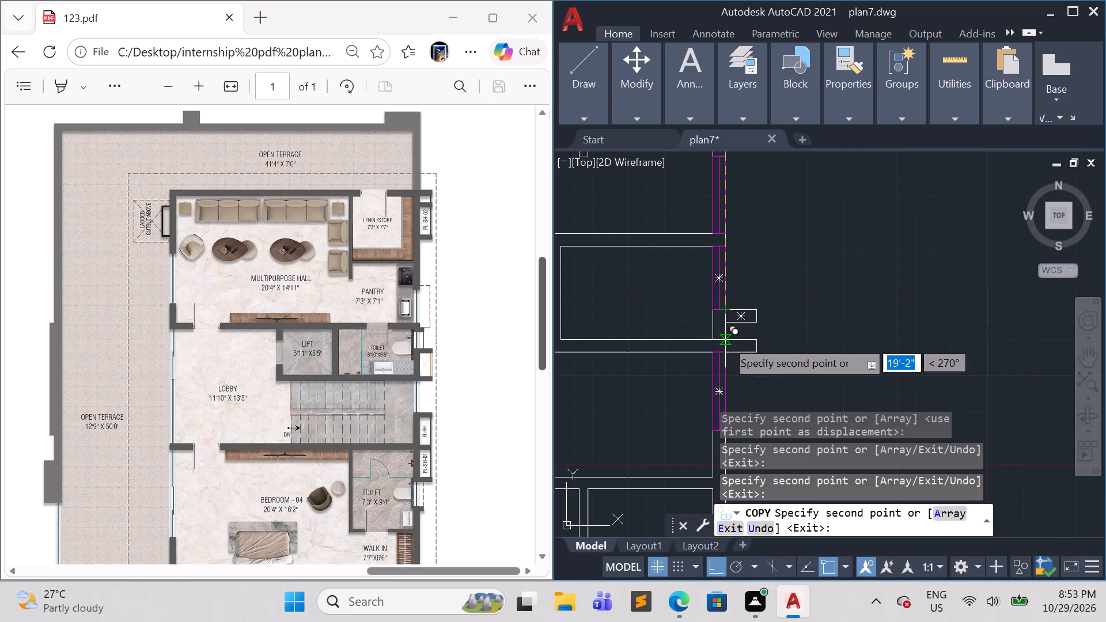
pyautogui.click(725, 340)
# Copy the projecting rectangle to the staircase window's lower end, just below the Bedroom-04 top wall, and midway between those two.
pyautogui.moveTo(781, 367); pyautogui.dragTo(784, 282, button='middle')
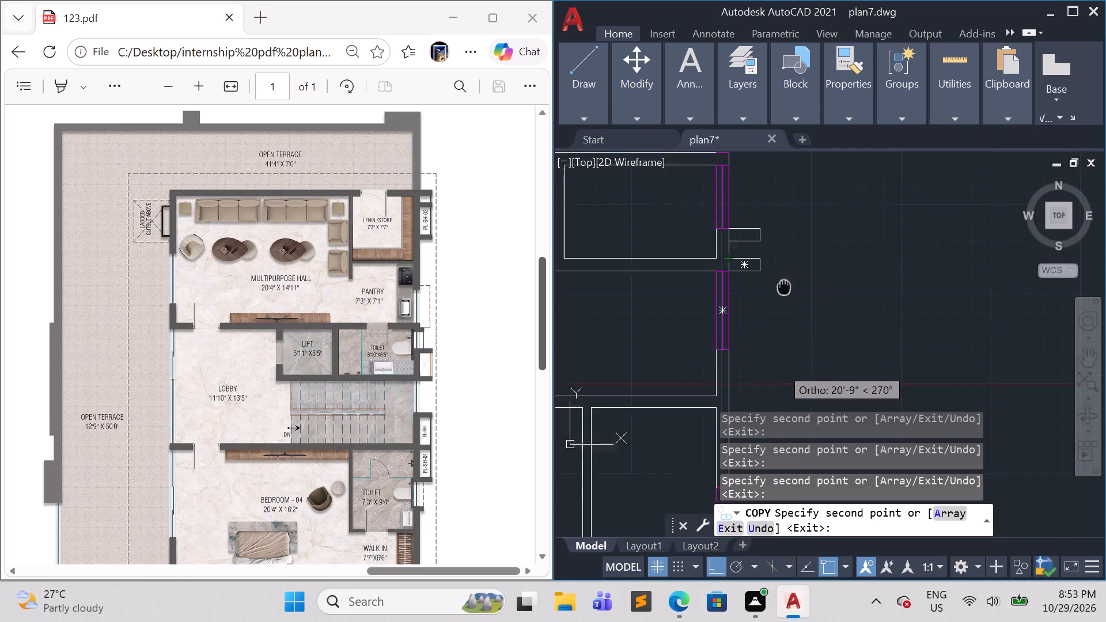
pyautogui.moveTo(784, 282); pyautogui.dragTo(783, 235, button='middle')
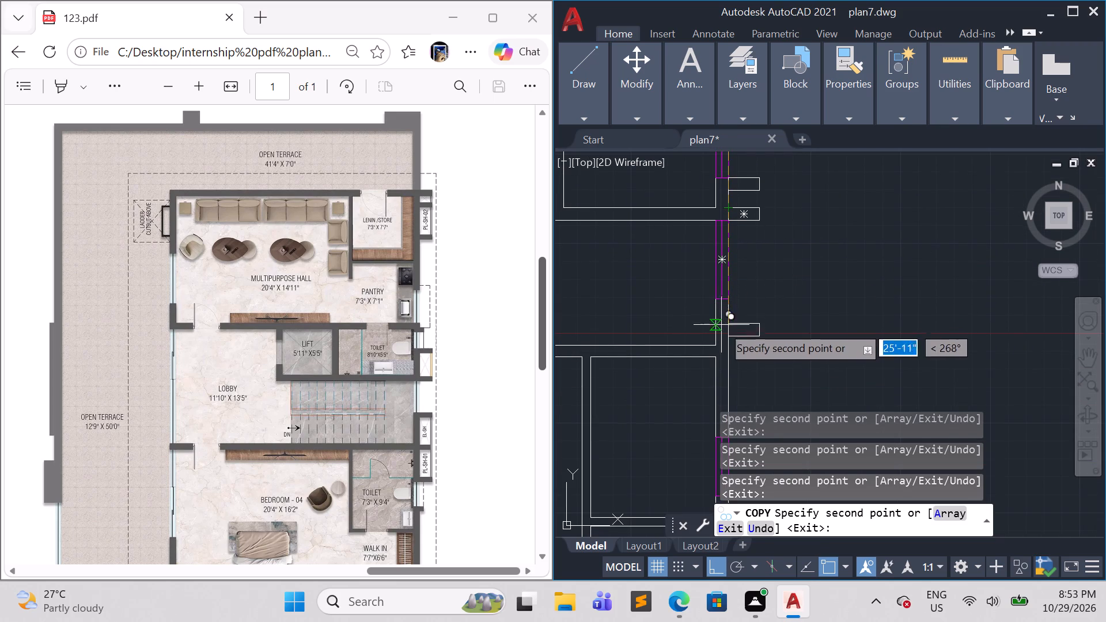
pyautogui.scroll(-3, 722, 329)
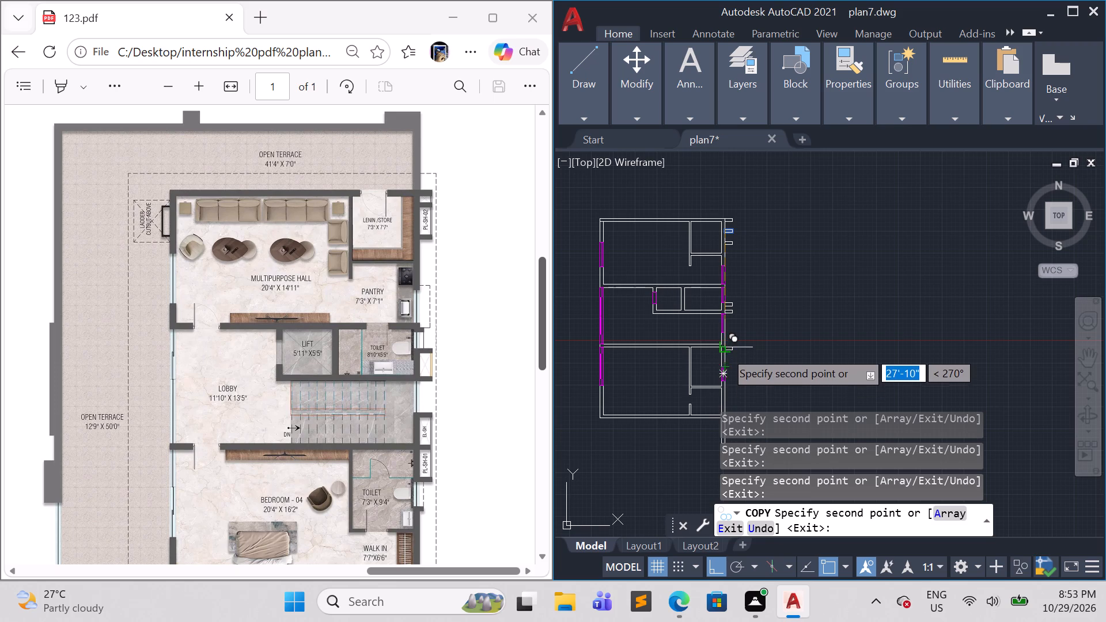
pyautogui.scroll(2, 724, 346)
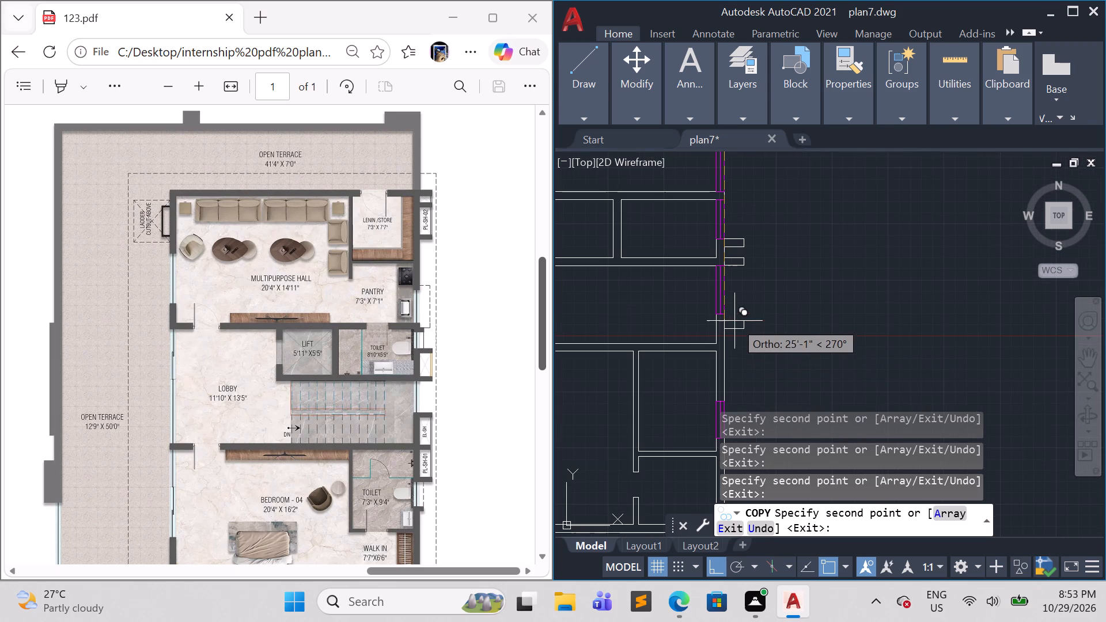
pyautogui.click(732, 313)
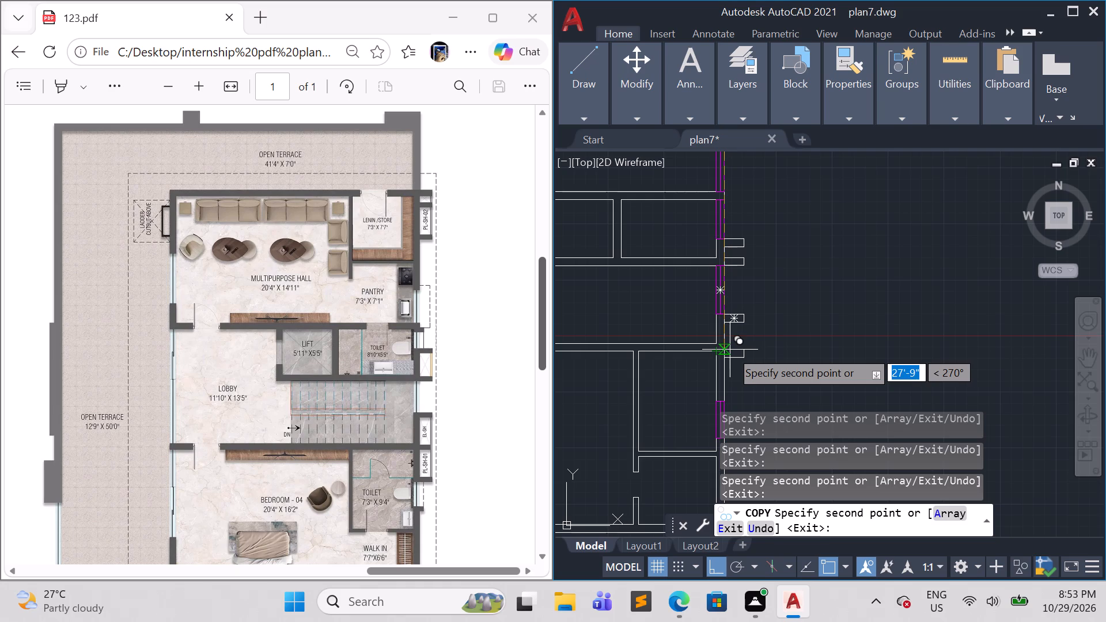
pyautogui.scroll(2, 729, 354)
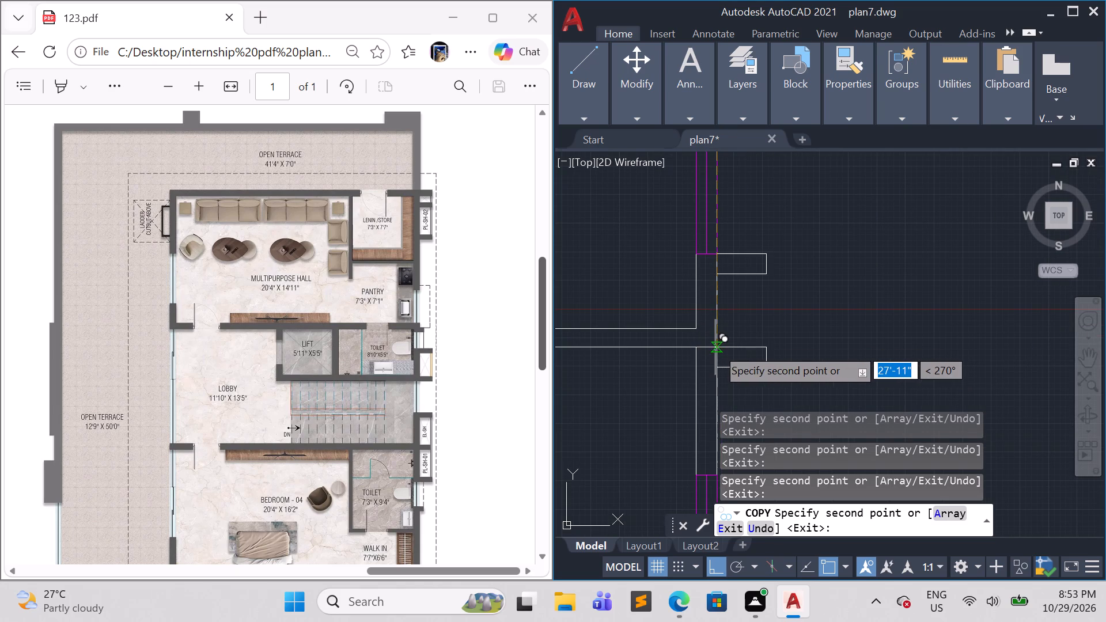
pyautogui.click(716, 347)
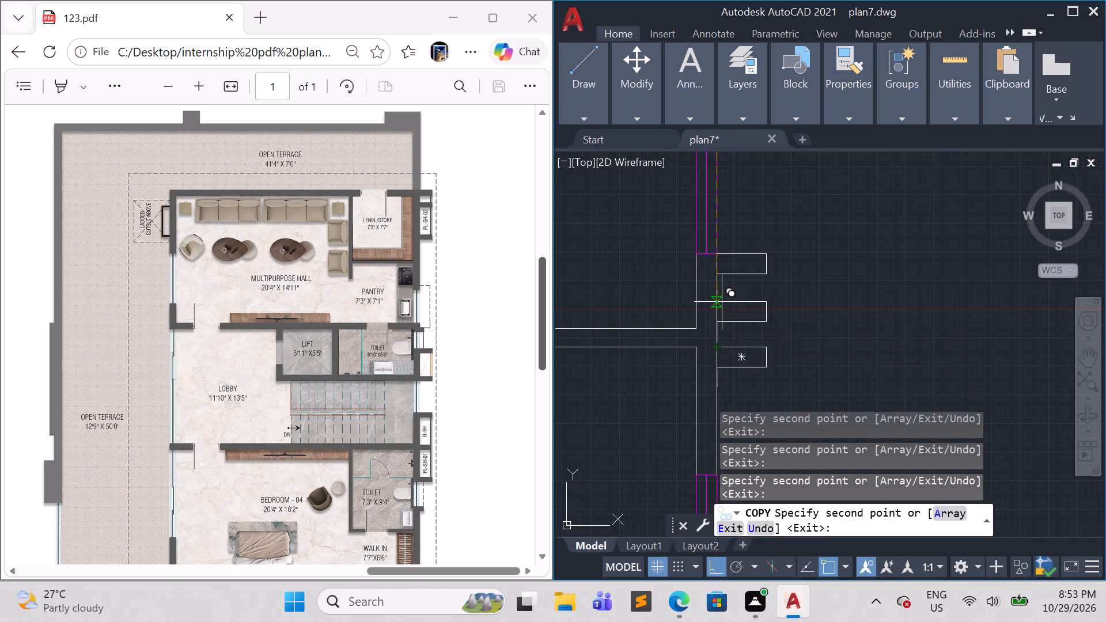
pyautogui.click(722, 302)
pyautogui.scroll(-2, 745, 327)
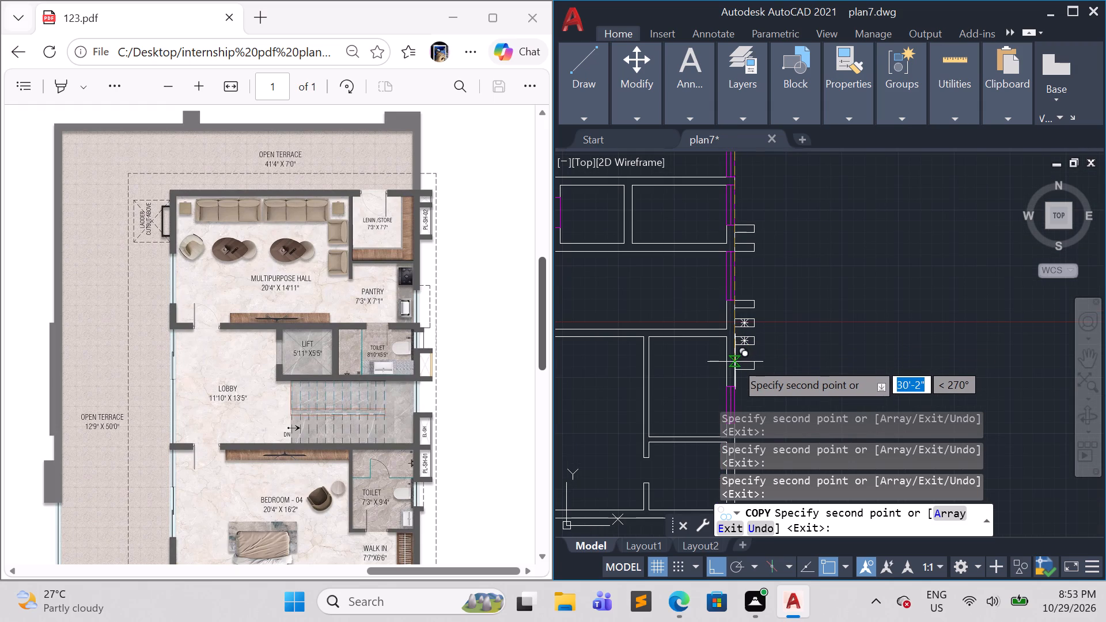
pyautogui.moveTo(735, 362); pyautogui.dragTo(726, 245, button='middle')
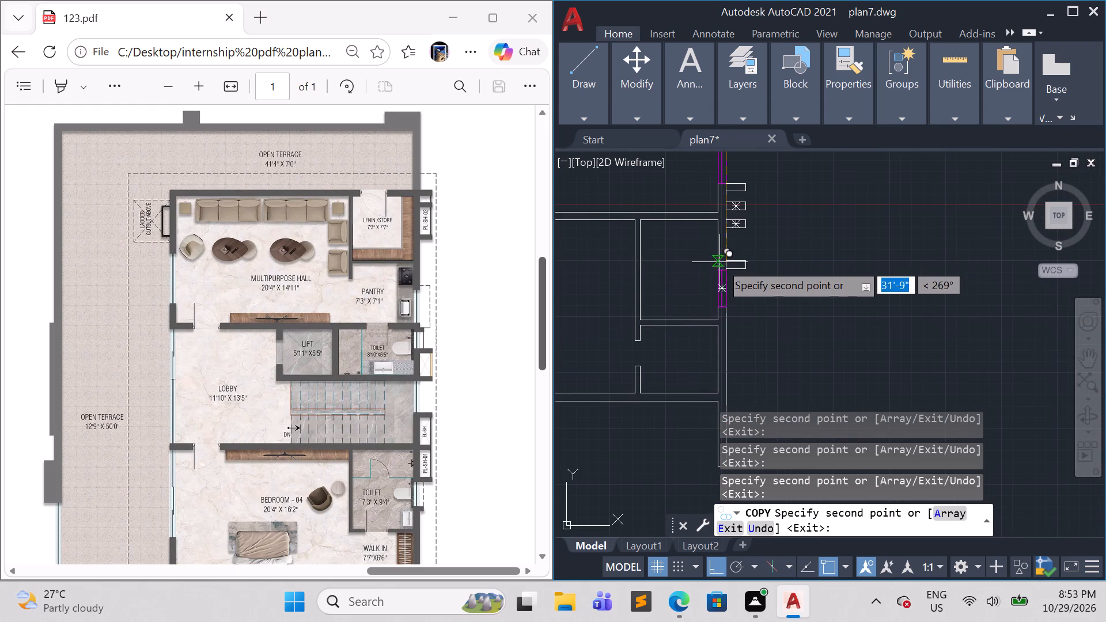
pyautogui.press('Escape')
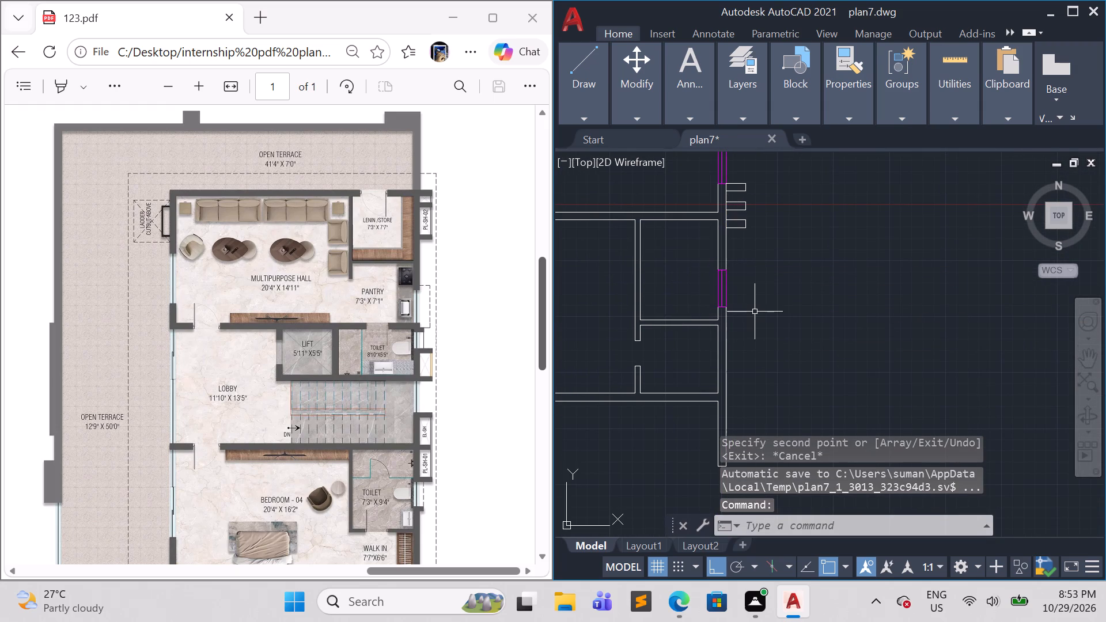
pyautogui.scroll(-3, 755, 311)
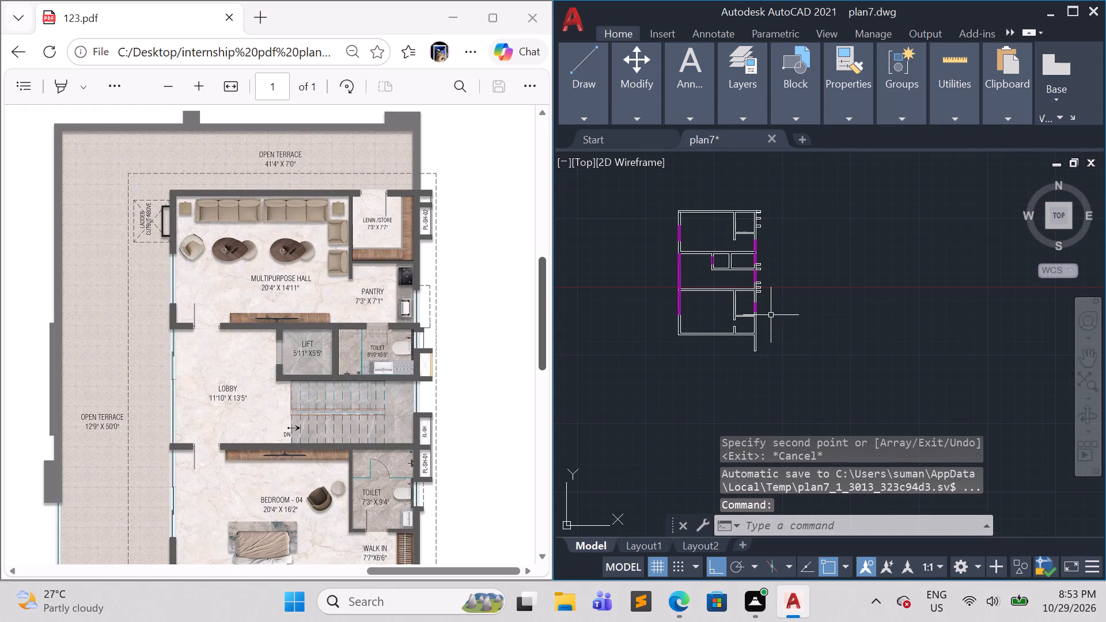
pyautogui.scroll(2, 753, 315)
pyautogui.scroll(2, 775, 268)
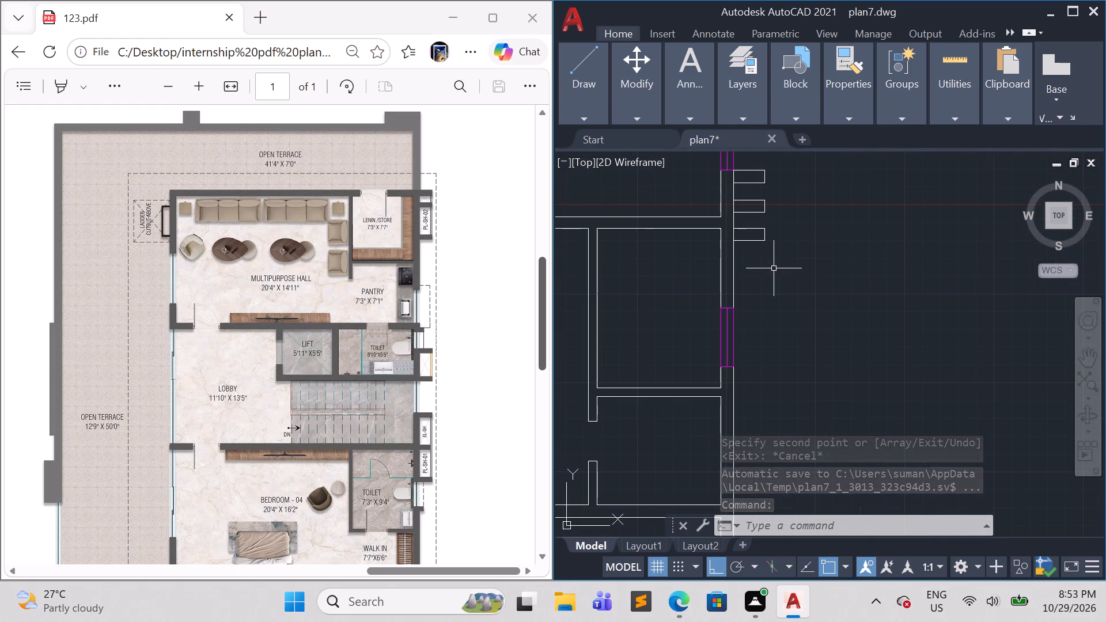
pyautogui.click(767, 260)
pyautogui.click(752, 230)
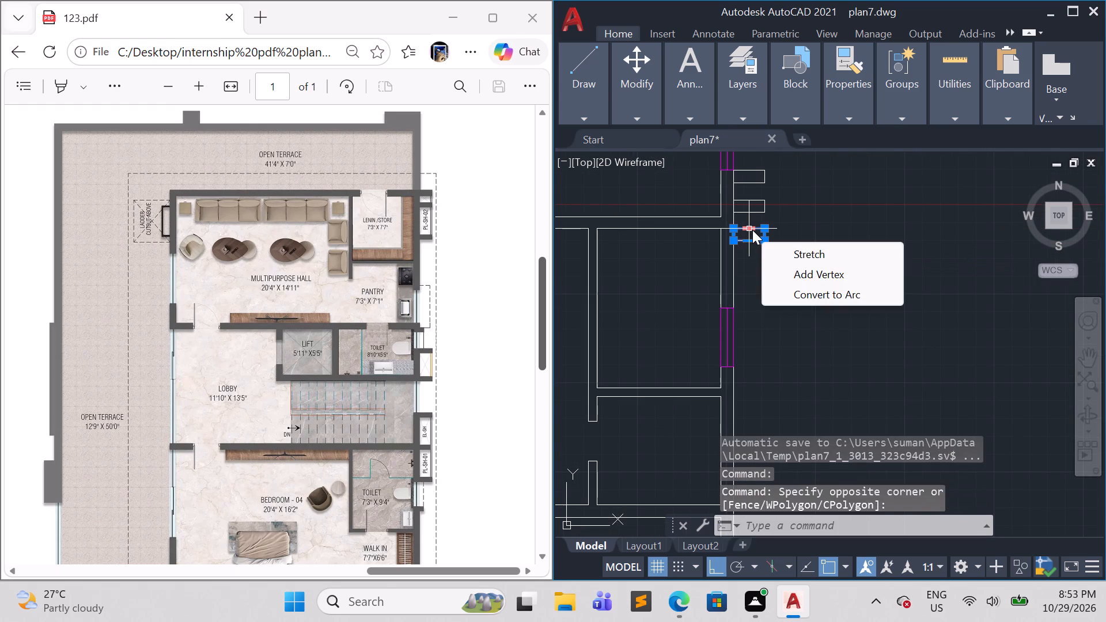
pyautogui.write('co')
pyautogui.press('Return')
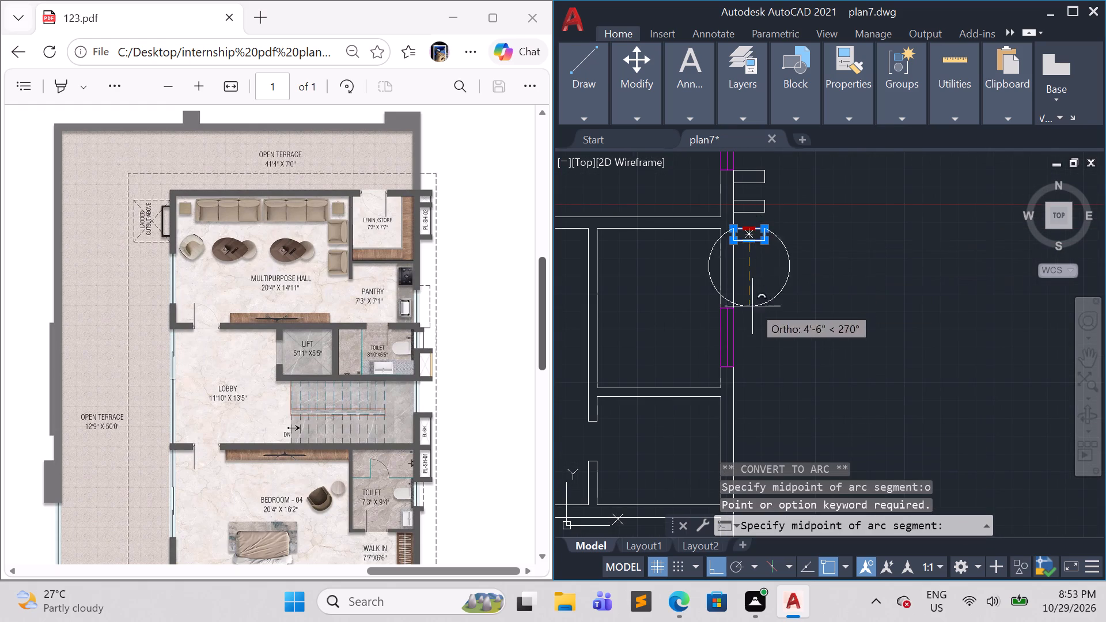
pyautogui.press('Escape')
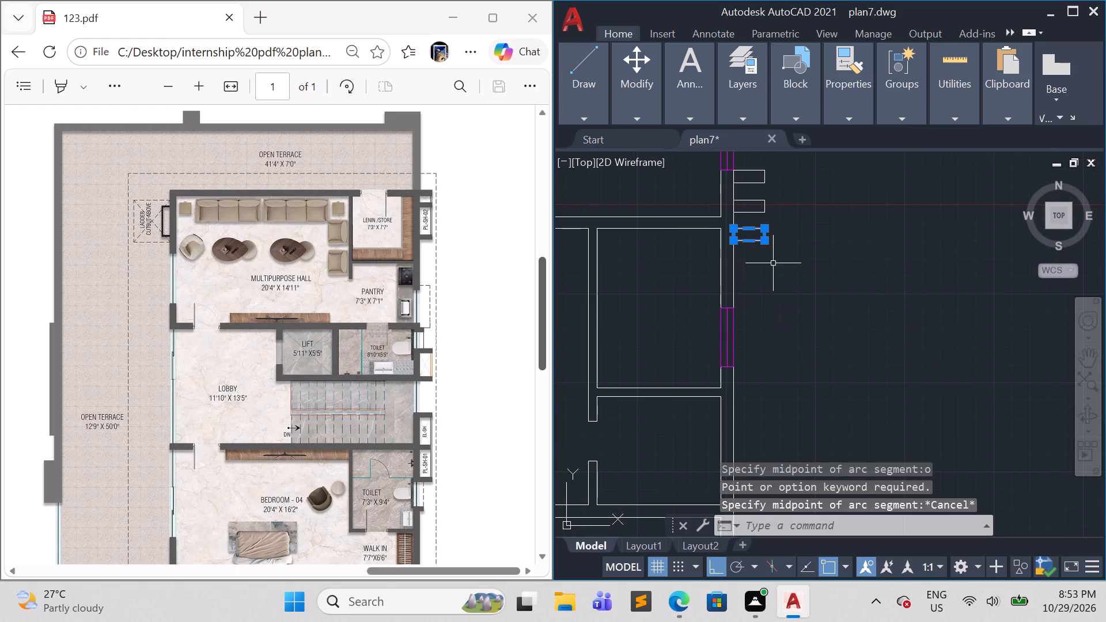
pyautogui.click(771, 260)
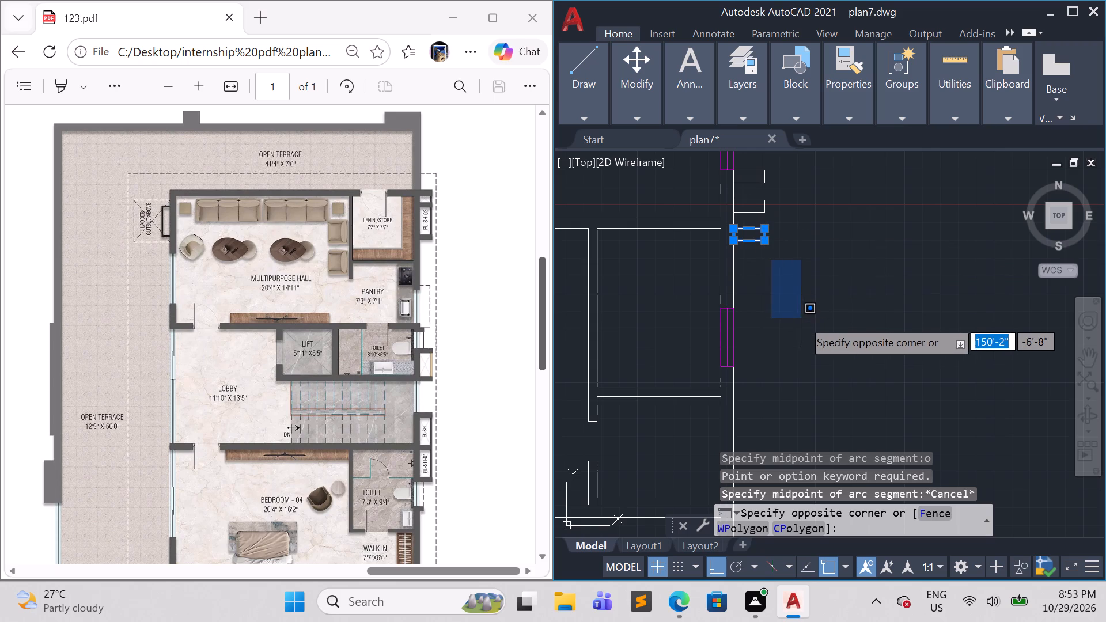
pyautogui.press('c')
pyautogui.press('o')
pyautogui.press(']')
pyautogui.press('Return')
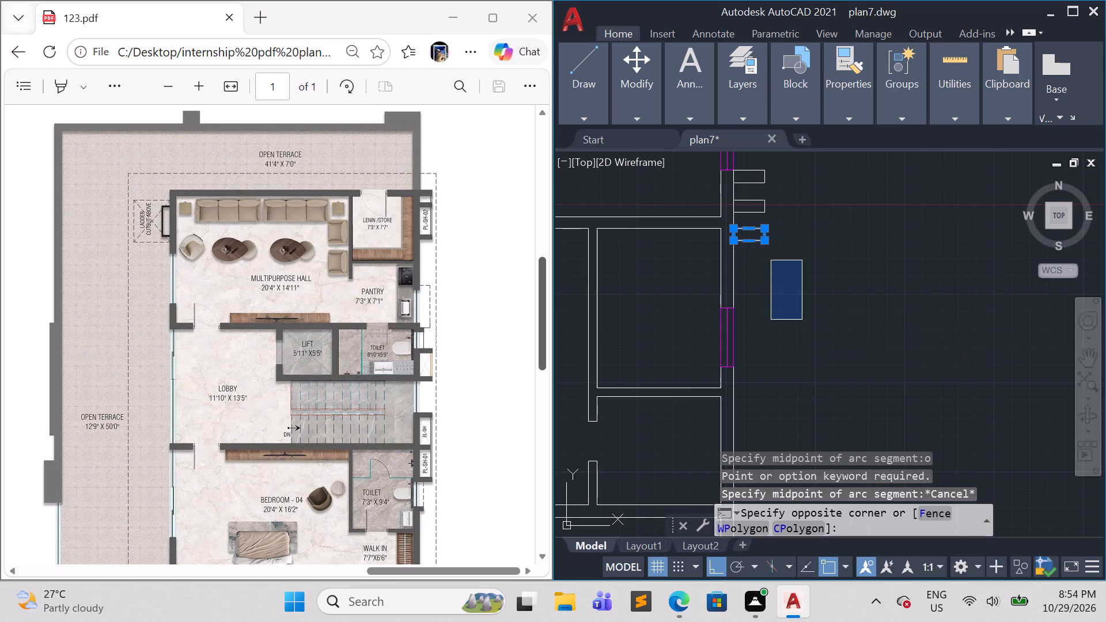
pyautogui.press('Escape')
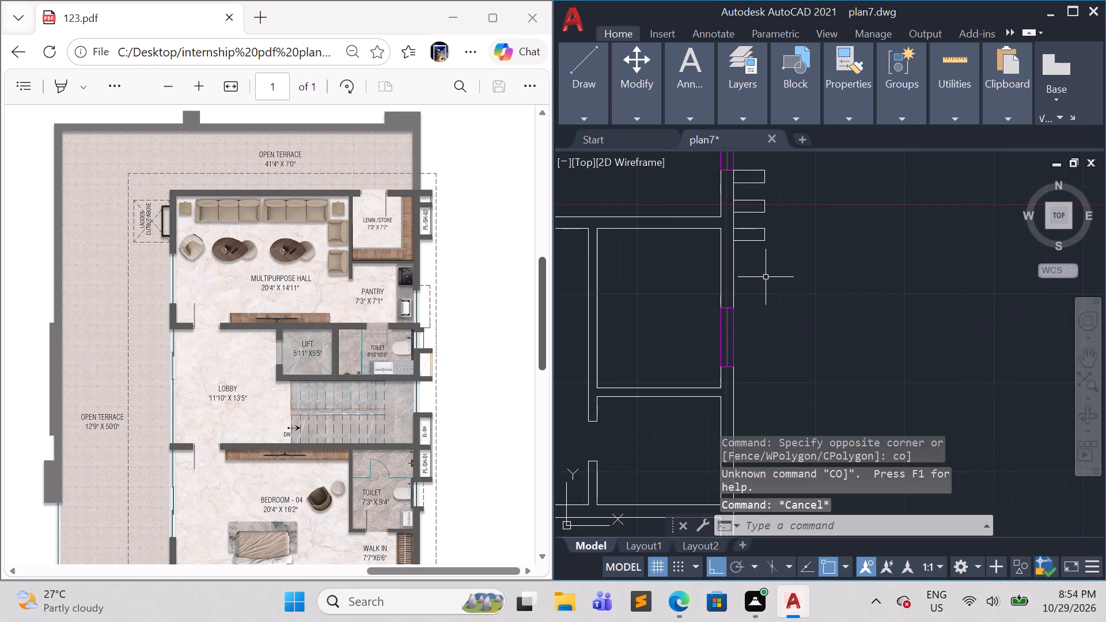
# Copy the projecting rectangle just below the Bedroom-04 top wall to the lower end of the Bedroom-04 toilet's window.
pyautogui.click(778, 281)
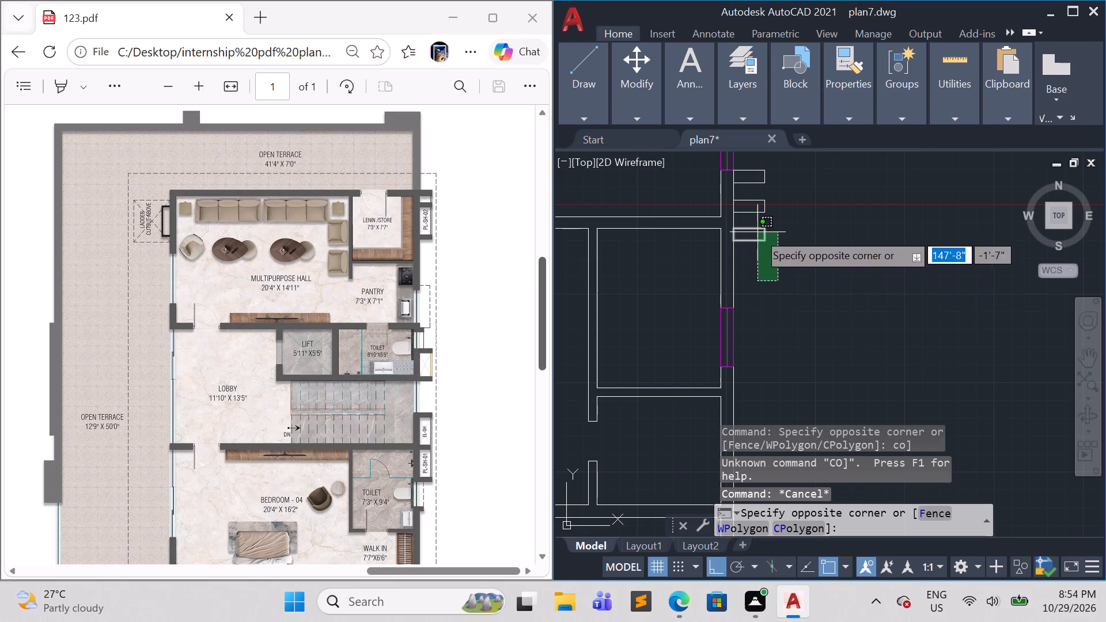
pyautogui.click(757, 230)
pyautogui.write('co')
pyautogui.press('Return')
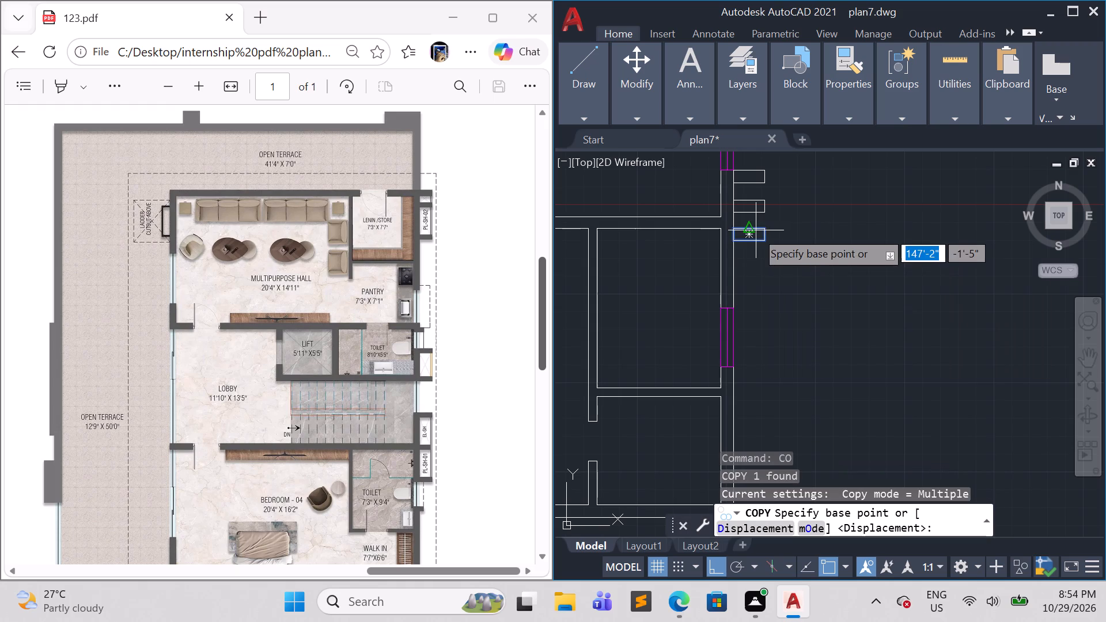
pyautogui.click(733, 223)
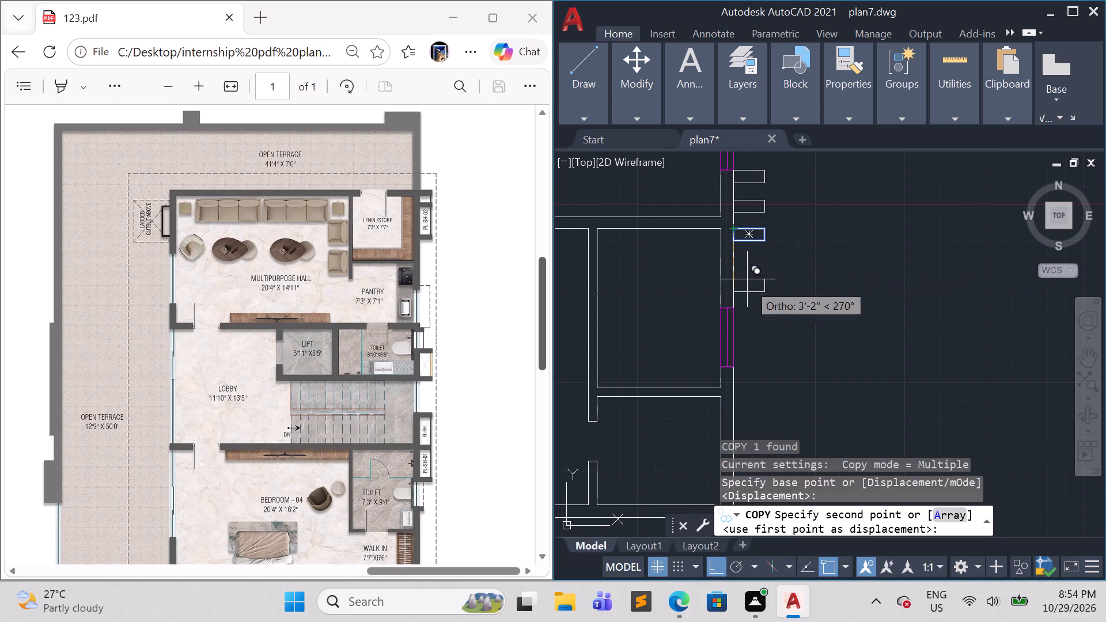
pyautogui.scroll(-4, 459, 442)
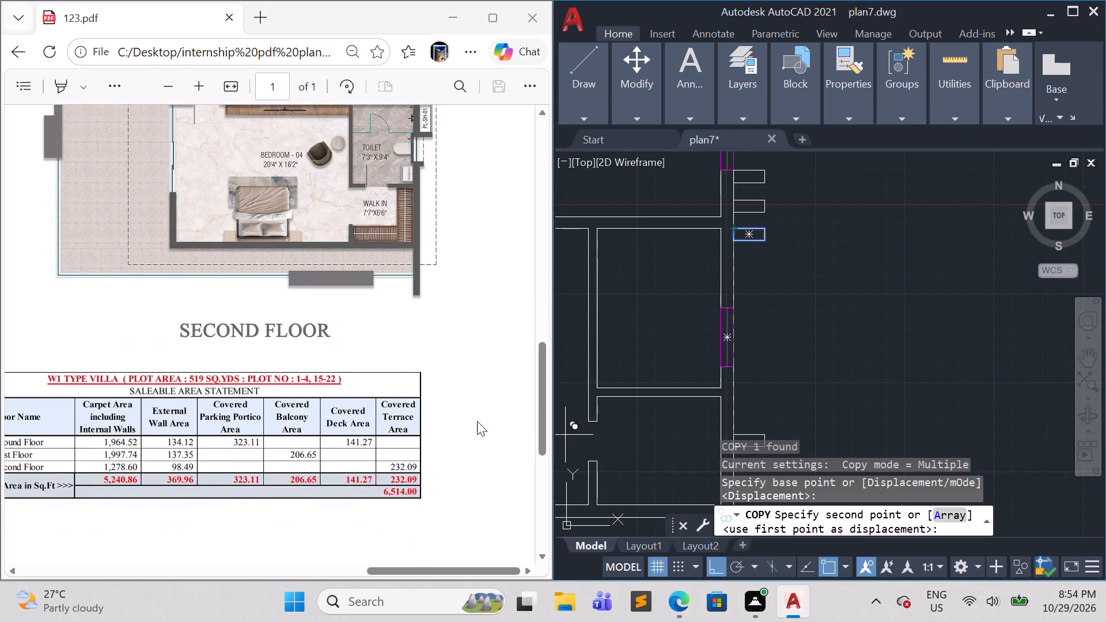
pyautogui.click(738, 365)
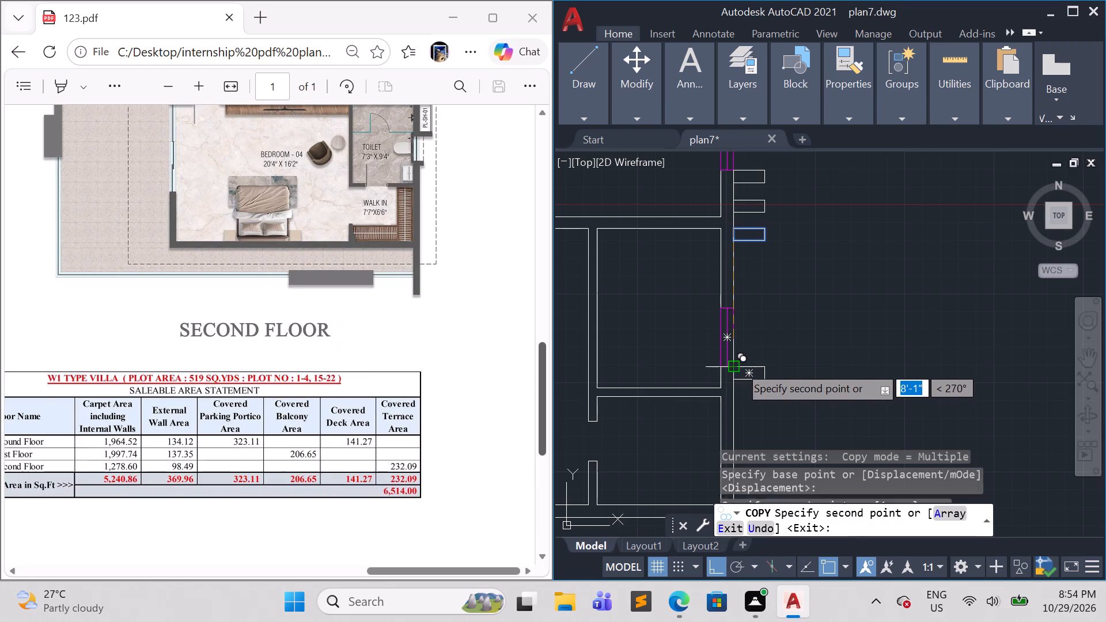
pyautogui.press('Escape')
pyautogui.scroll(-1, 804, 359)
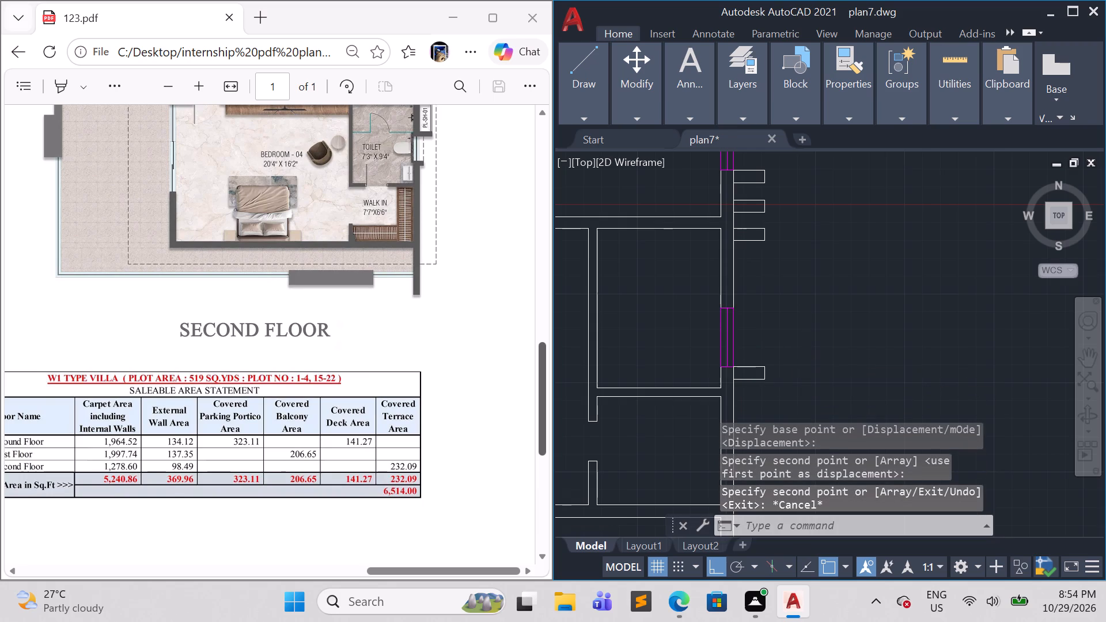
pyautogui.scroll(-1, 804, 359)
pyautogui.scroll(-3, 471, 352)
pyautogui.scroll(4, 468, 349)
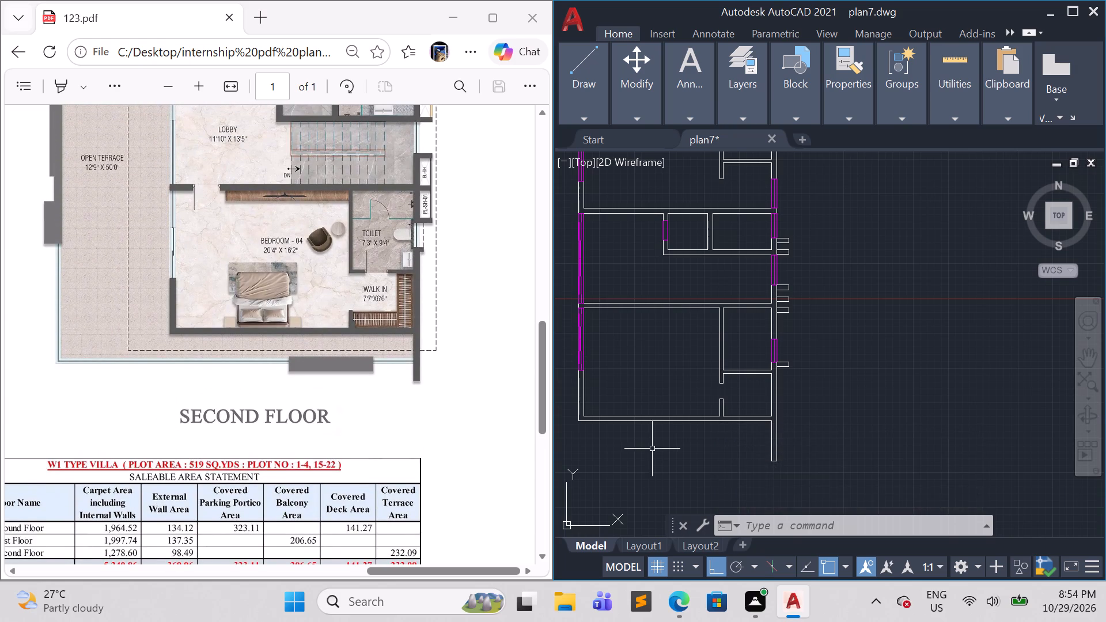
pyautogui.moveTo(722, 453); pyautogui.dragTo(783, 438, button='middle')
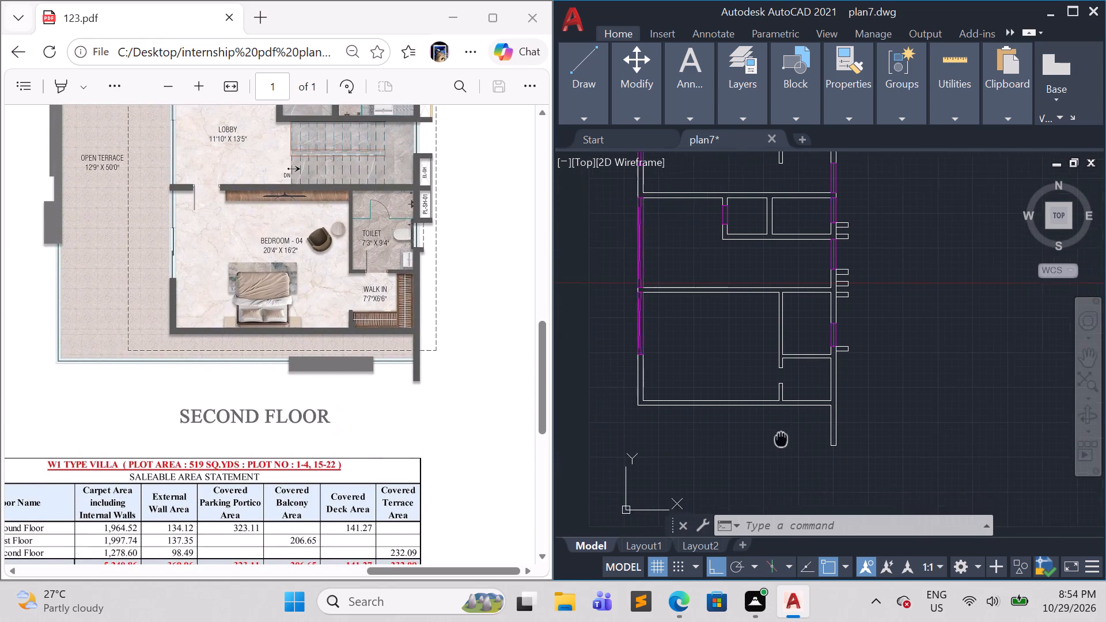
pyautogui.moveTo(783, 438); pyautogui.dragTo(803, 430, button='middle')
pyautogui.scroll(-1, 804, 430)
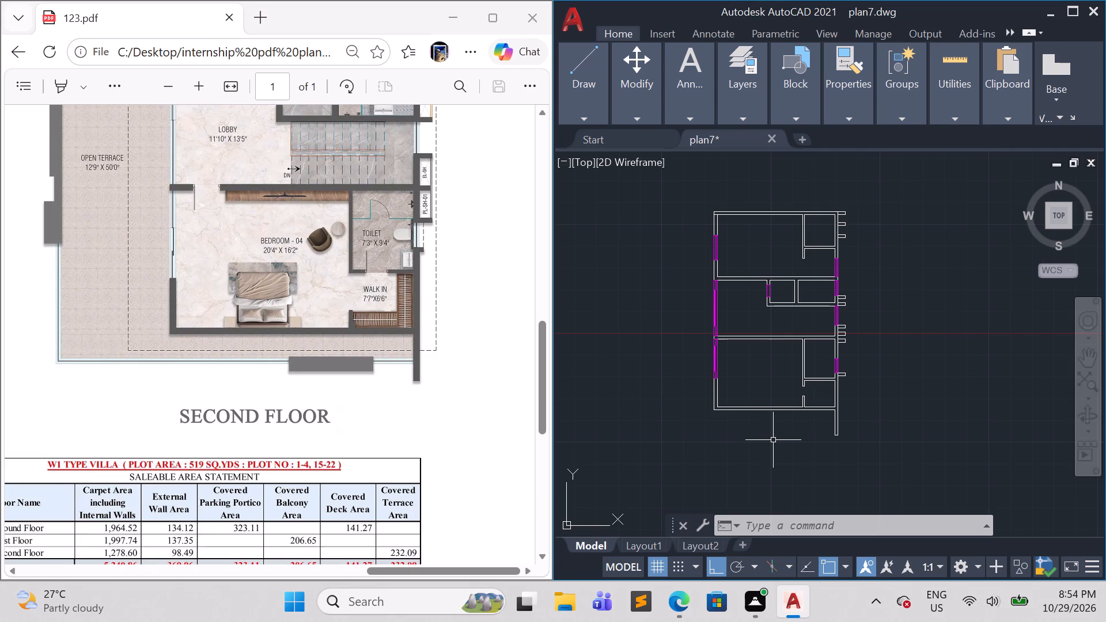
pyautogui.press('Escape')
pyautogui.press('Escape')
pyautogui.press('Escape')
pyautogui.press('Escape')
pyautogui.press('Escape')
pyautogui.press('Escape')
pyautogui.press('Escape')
# Set the current linetype to the dashed ACAD_ISO02 and the current object colour to light green.
pyautogui.scroll(1, 820, 440)
pyautogui.click(844, 112)
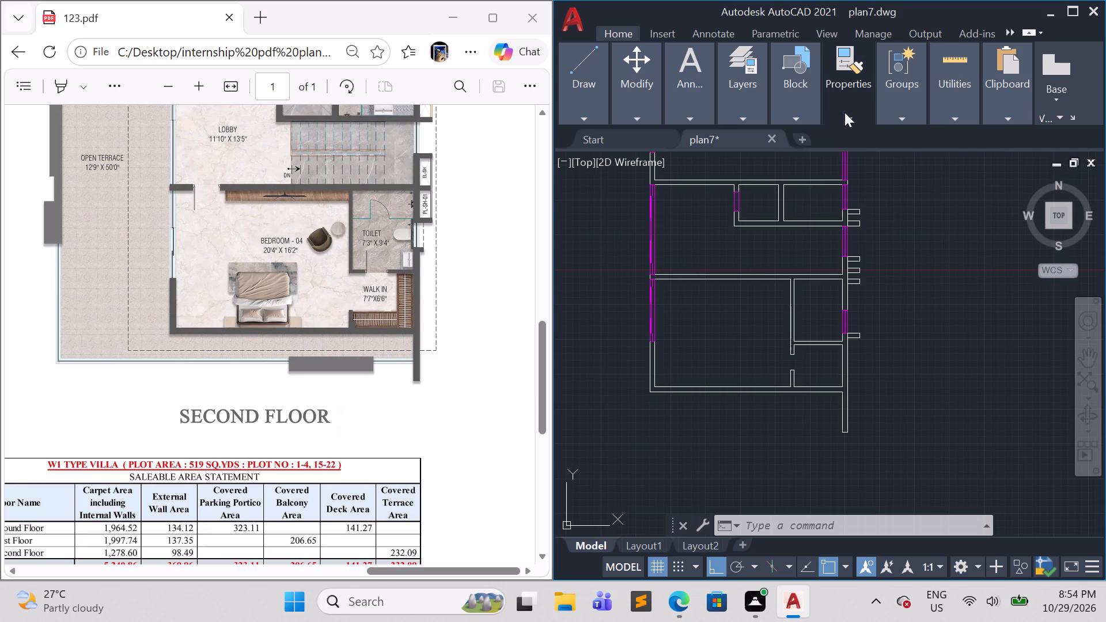
pyautogui.click(950, 176)
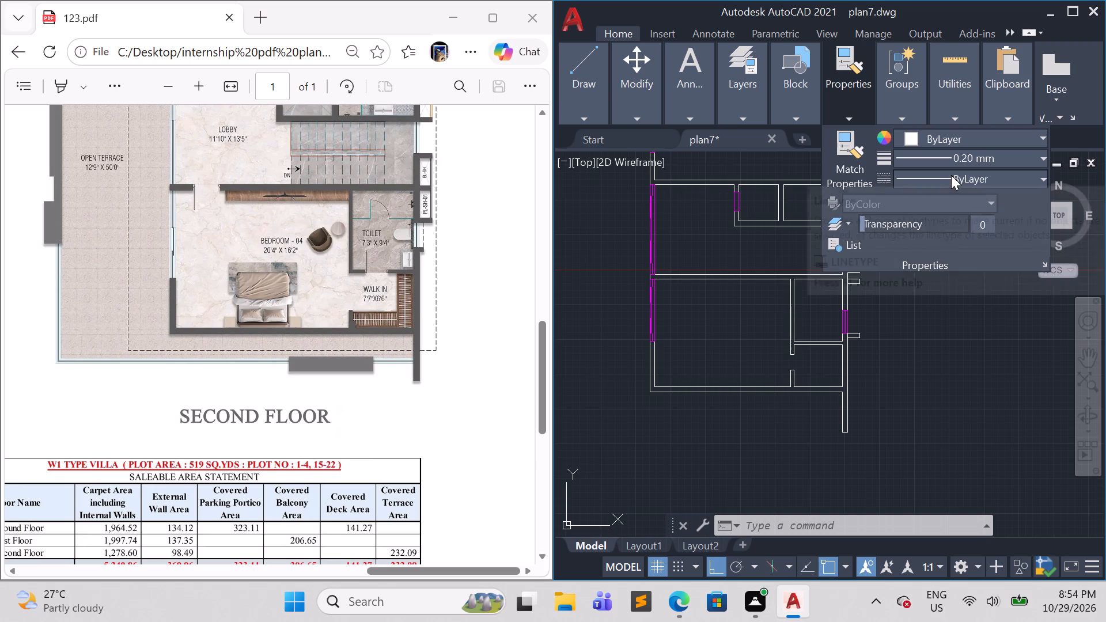
pyautogui.click(937, 241)
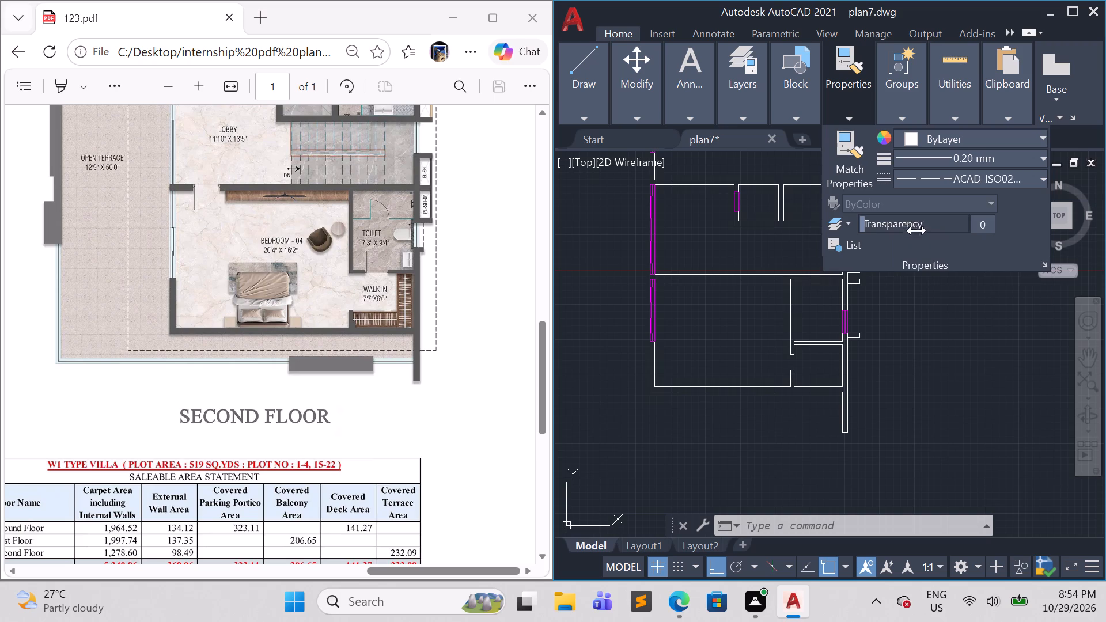
pyautogui.click(967, 139)
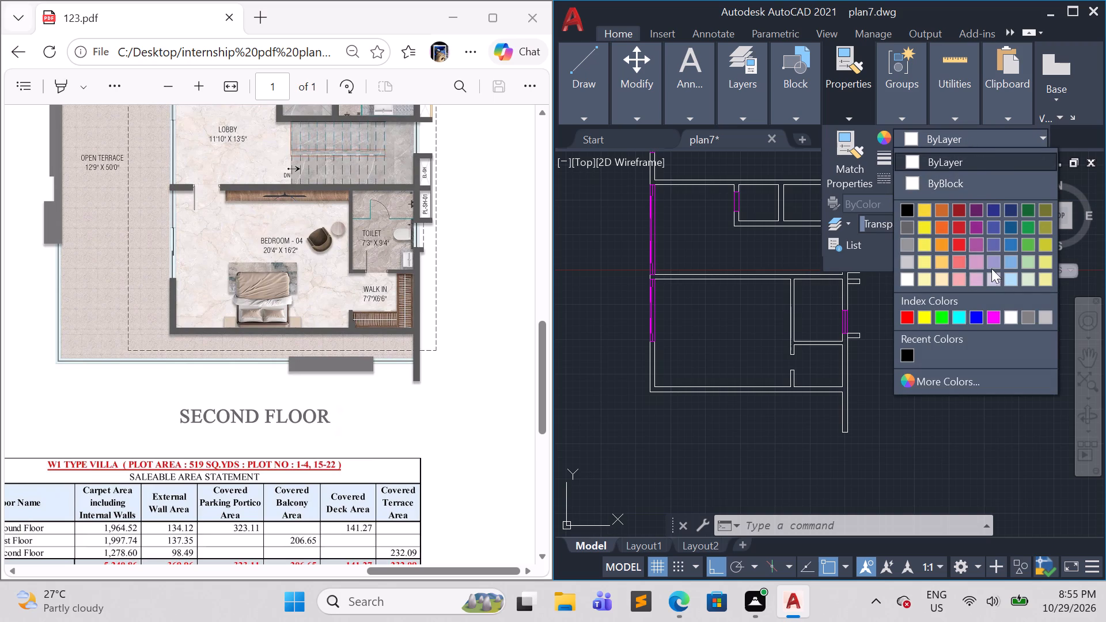
pyautogui.click(1033, 262)
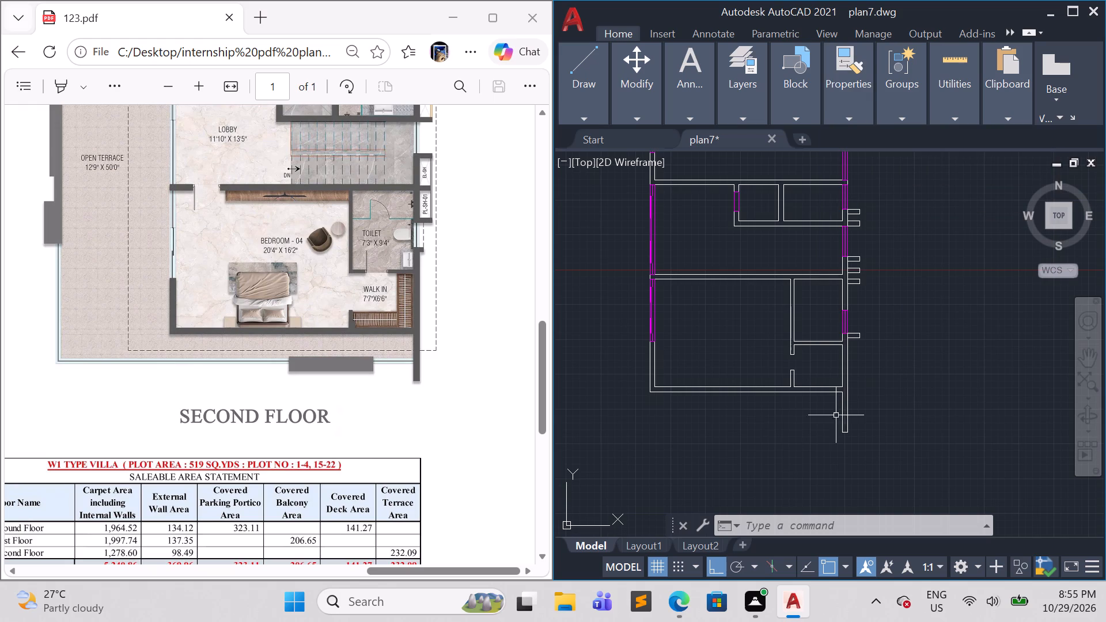
# Draw the dashed open-terrace outline from the projecting wall below Bedroom-04 around to the store's top outer corner, about 41'-11" wide along the top.
pyautogui.scroll(1, 841, 441)
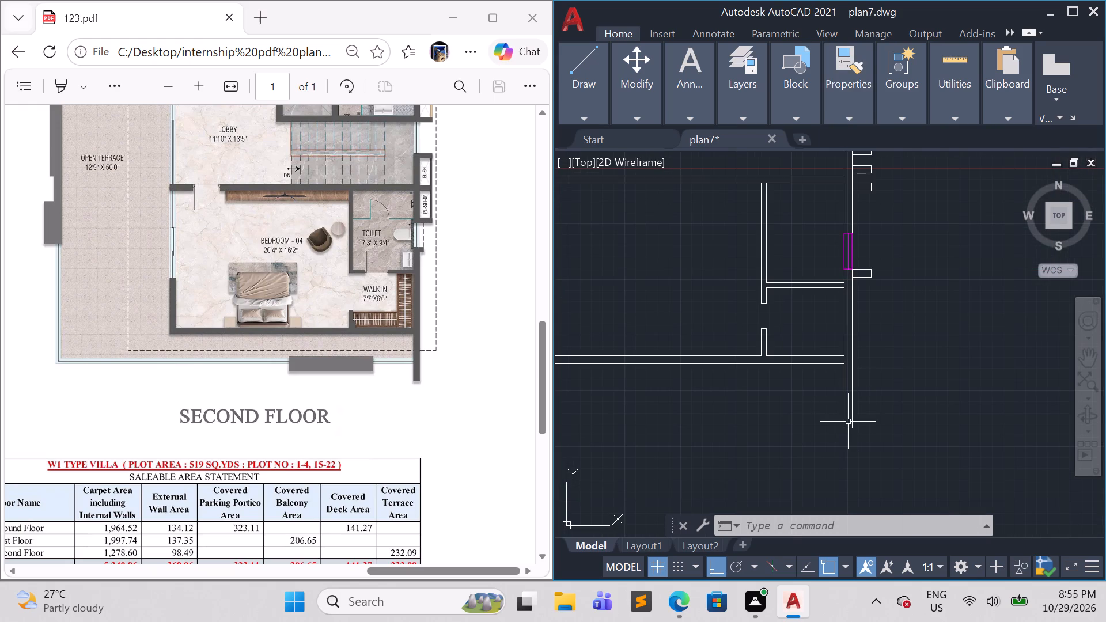
pyautogui.scroll(-1, 850, 424)
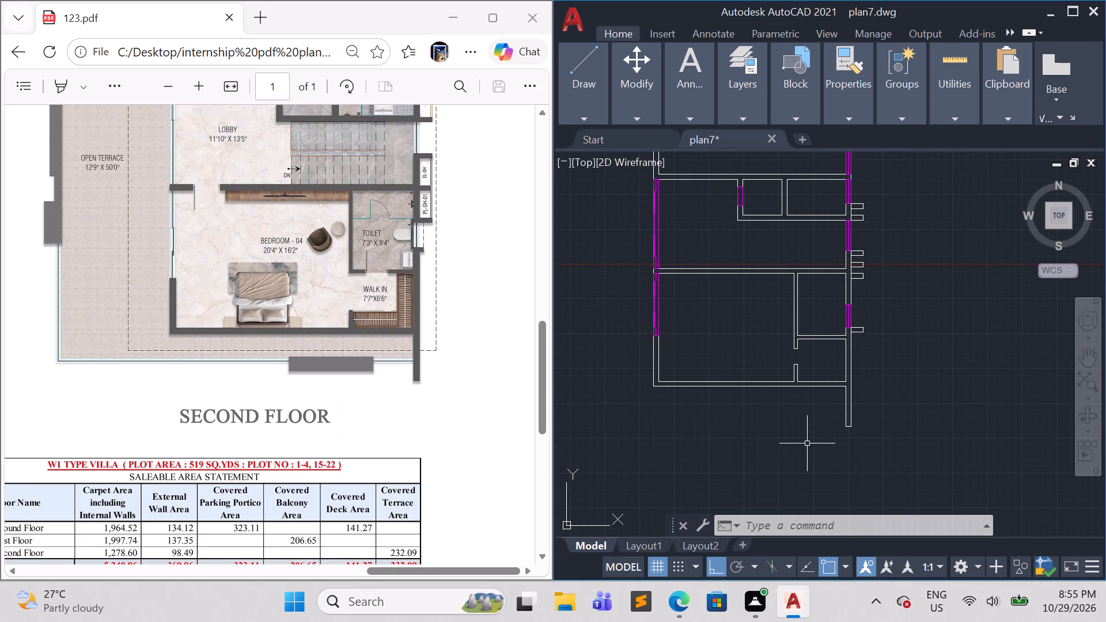
pyautogui.press('l')
pyautogui.press('Return')
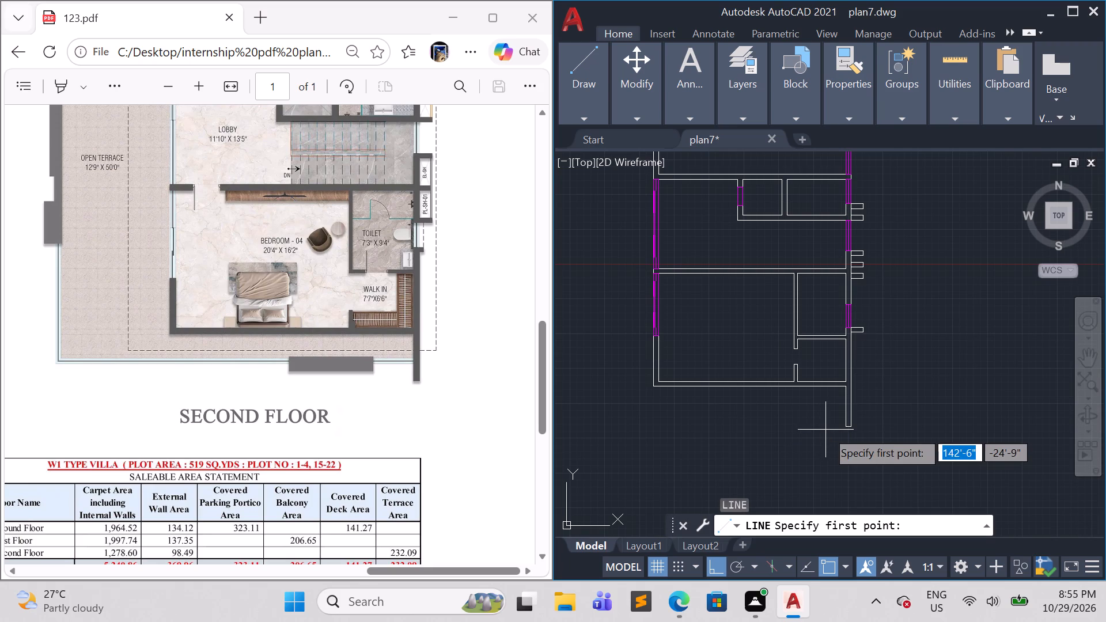
pyautogui.click(843, 404)
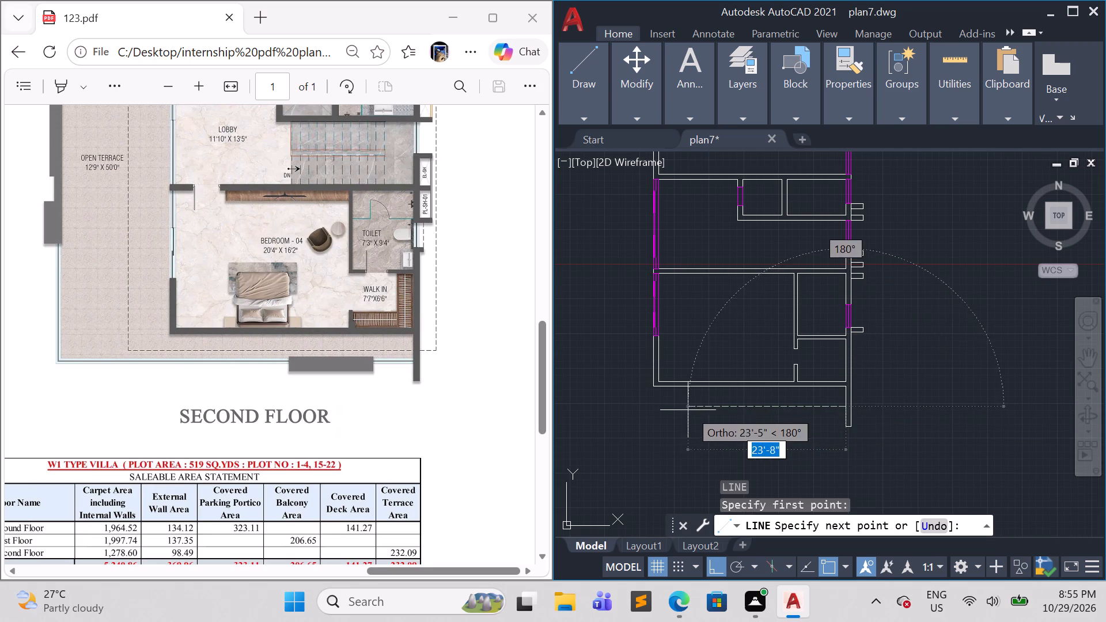
pyautogui.click(570, 394)
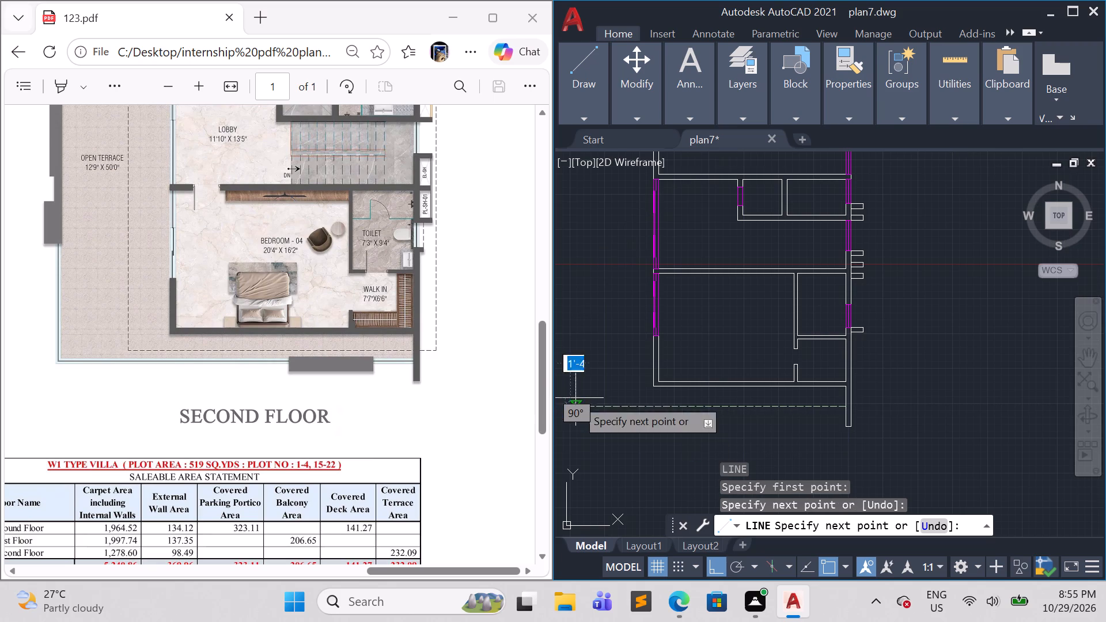
pyautogui.scroll(-4, 588, 347)
pyautogui.scroll(2, 578, 306)
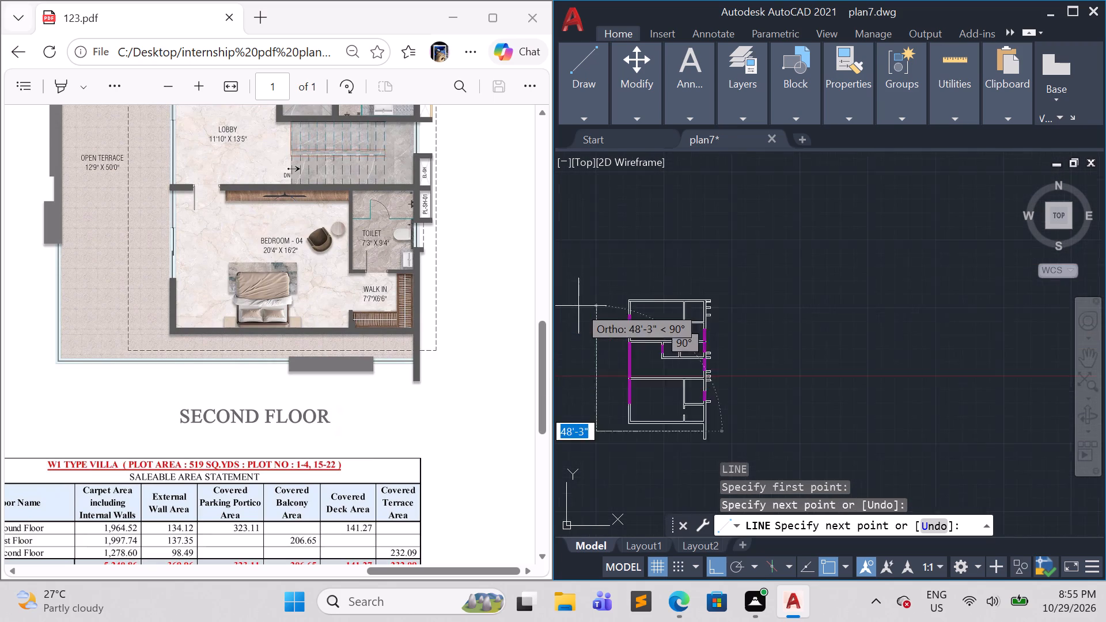
pyautogui.scroll(1, 578, 306)
pyautogui.scroll(2, 469, 309)
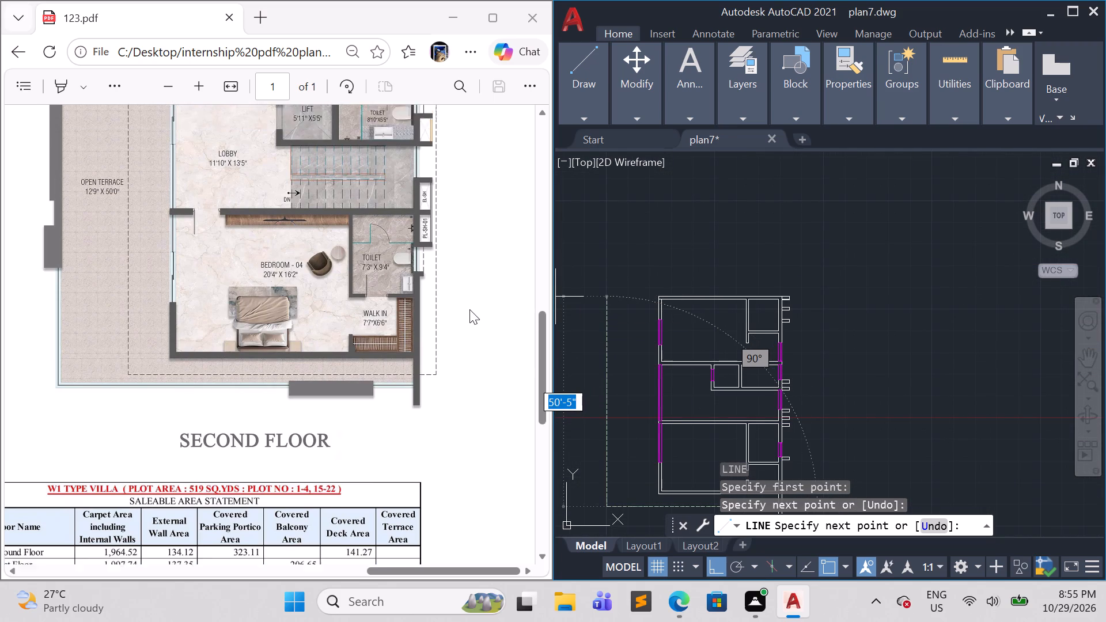
pyautogui.scroll(2, 469, 309)
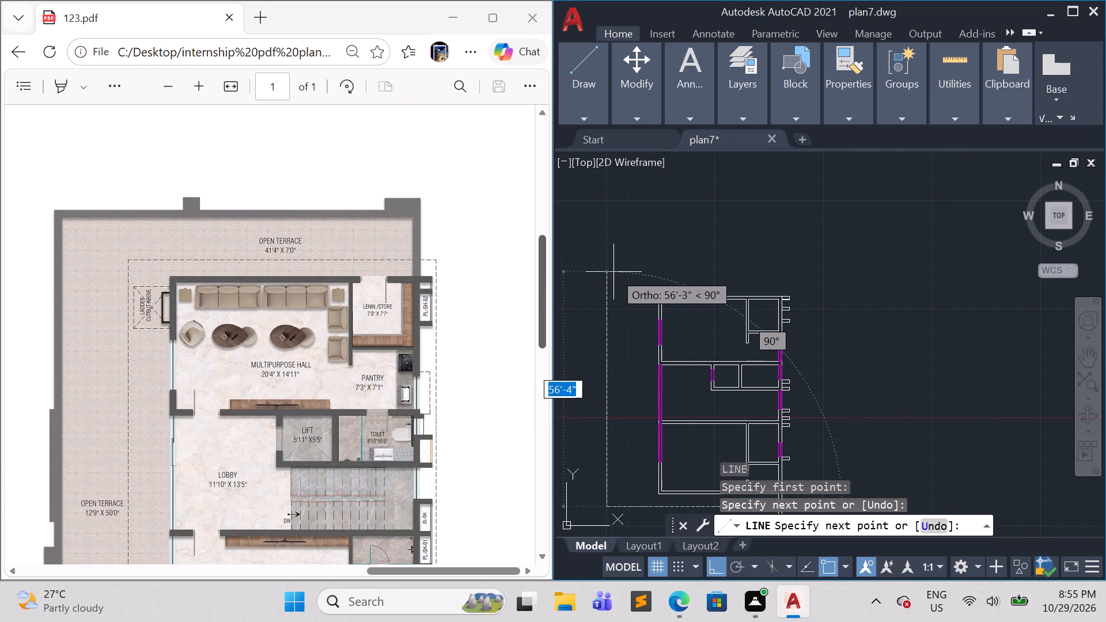
pyautogui.click(603, 240)
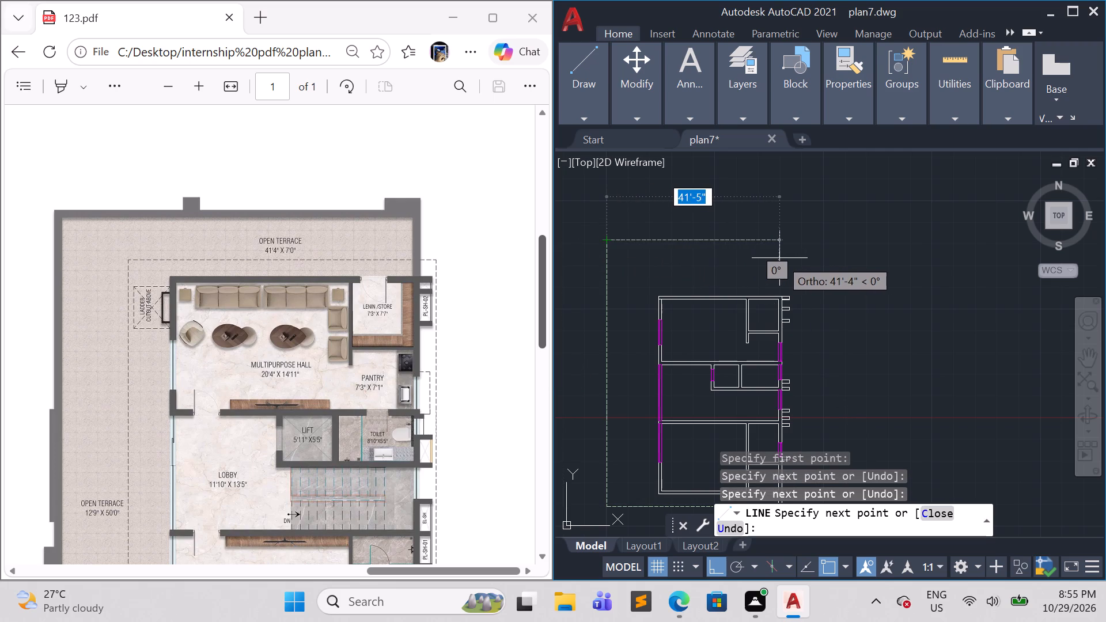
pyautogui.scroll(2, 788, 255)
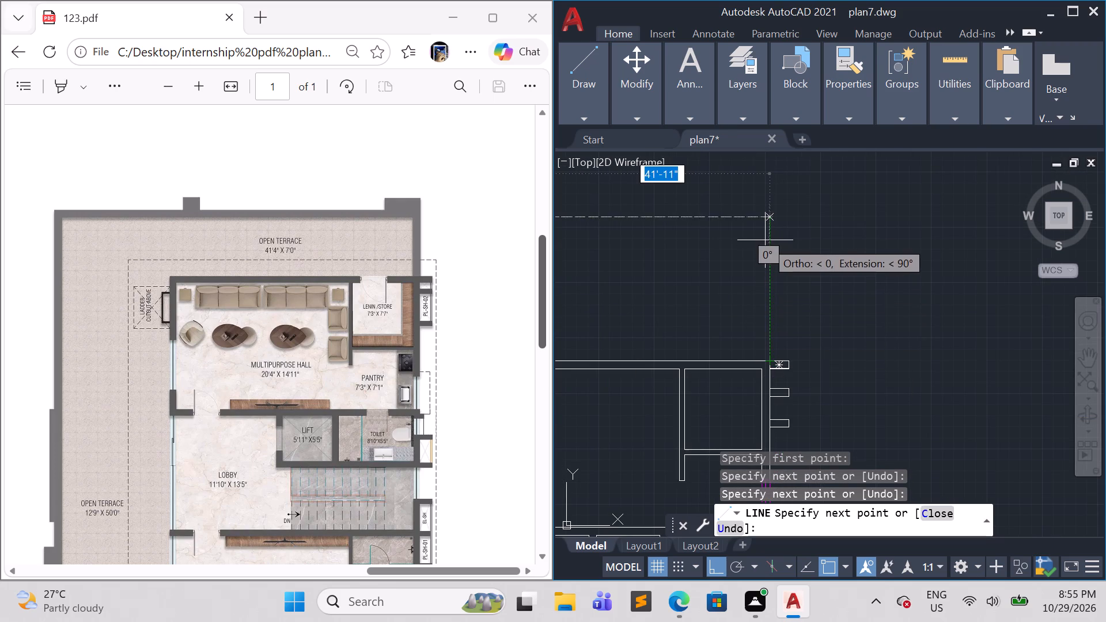
pyautogui.click(769, 217)
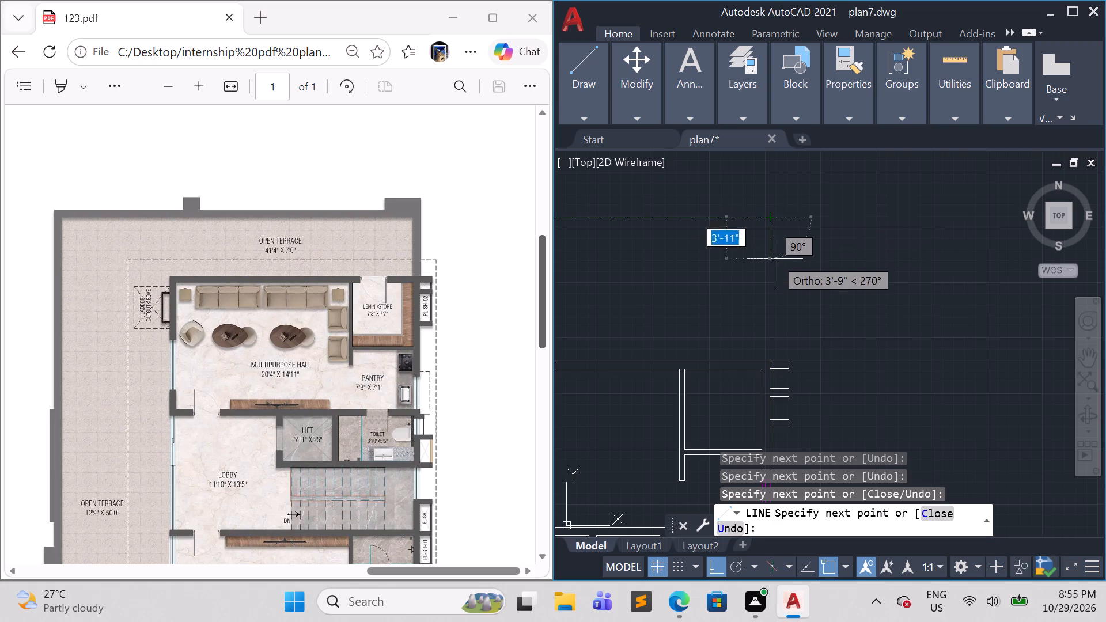
pyautogui.click(768, 360)
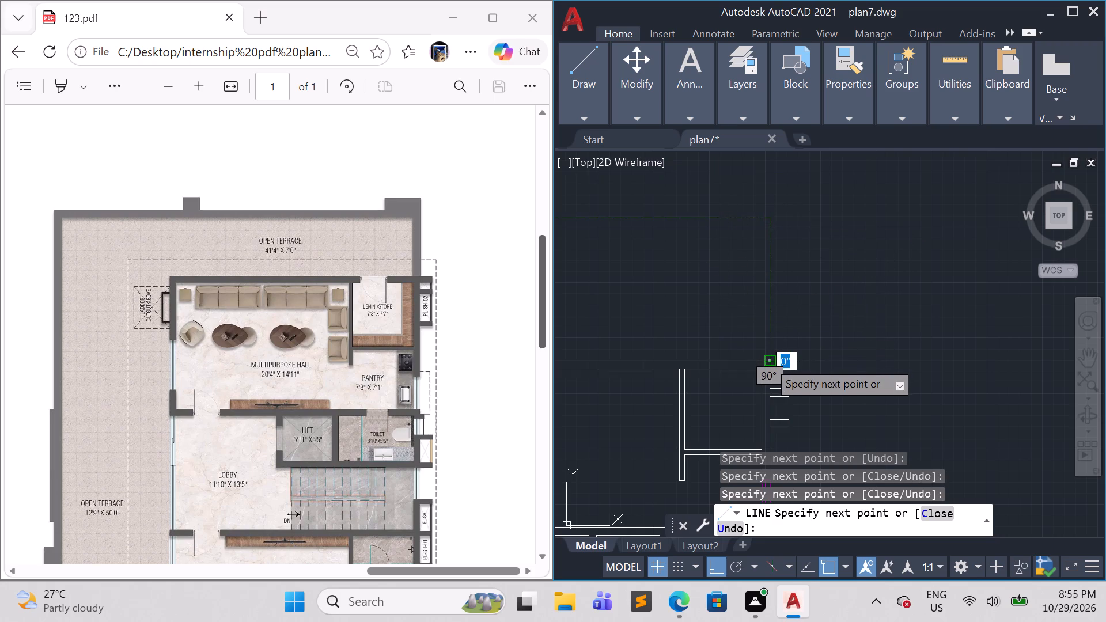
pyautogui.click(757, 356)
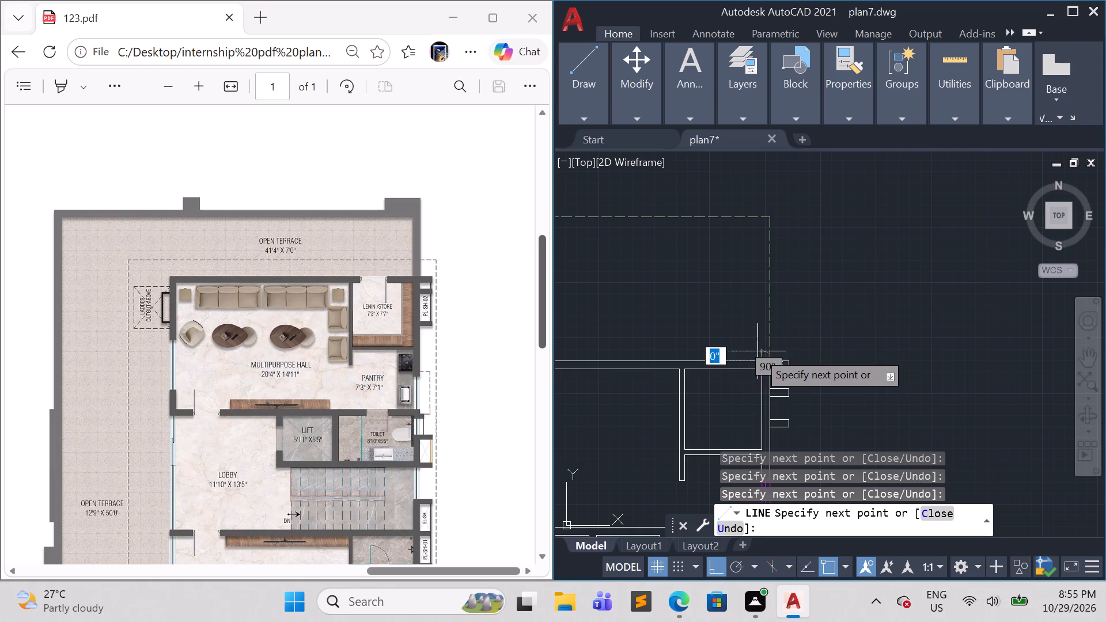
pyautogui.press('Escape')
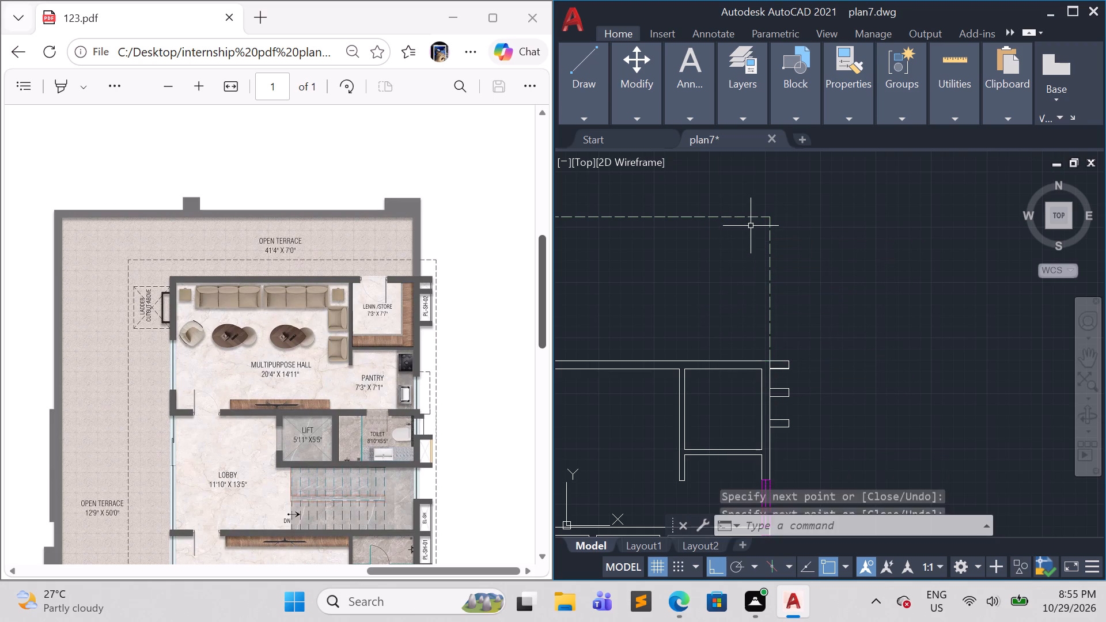
# Offset the dashed terrace outline's long outer side 9" inward, towards the house.
pyautogui.click(770, 276)
pyautogui.scroll(-3, 765, 283)
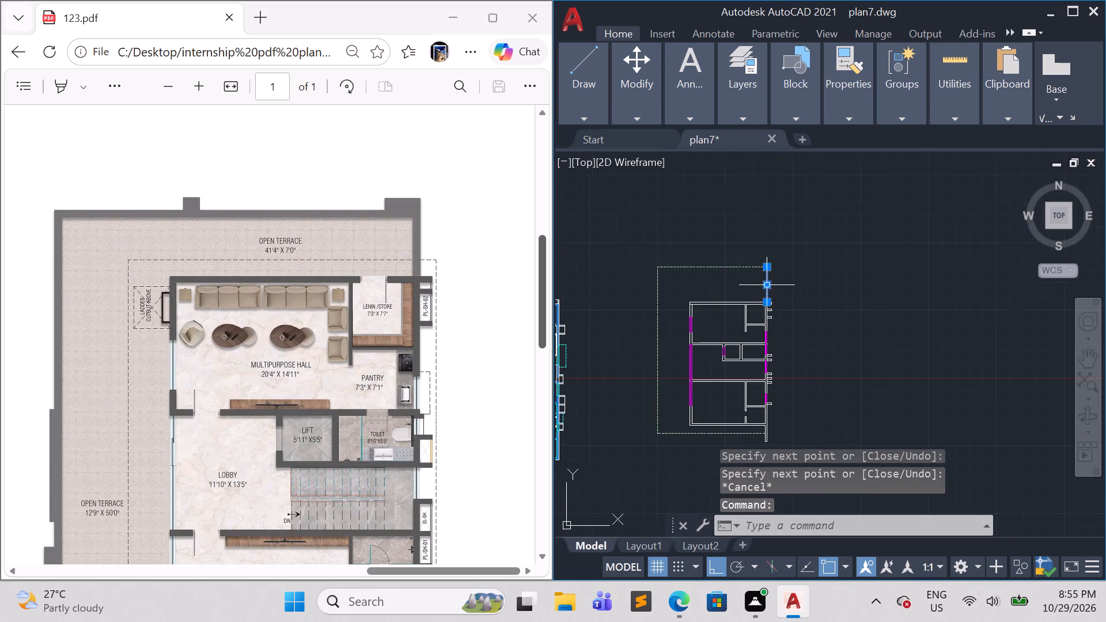
pyautogui.click(746, 267)
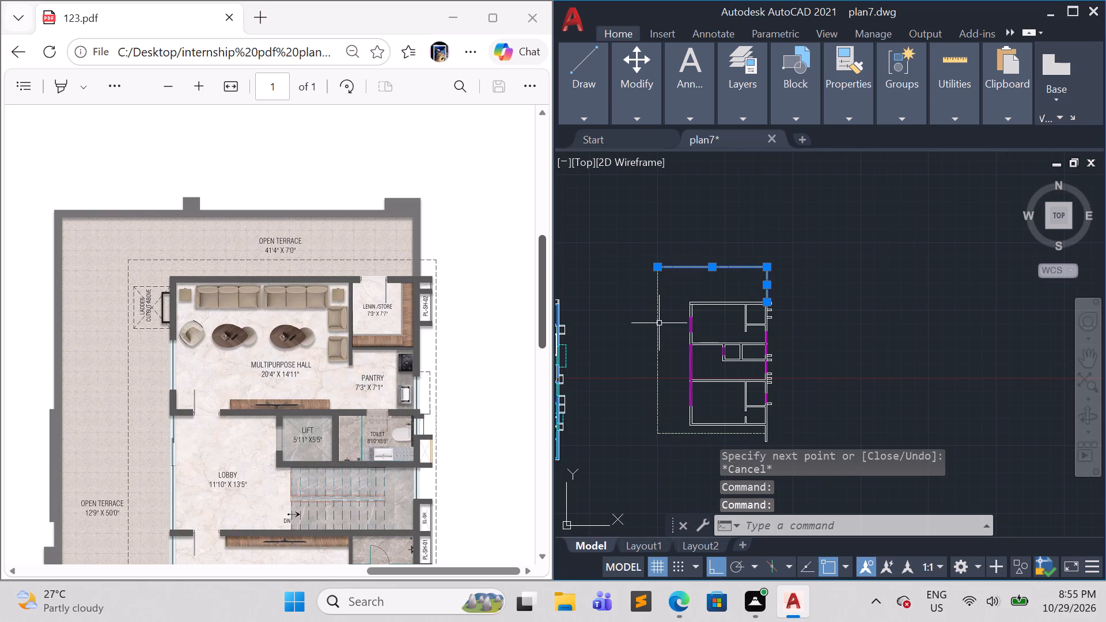
pyautogui.click(658, 324)
pyautogui.click(685, 434)
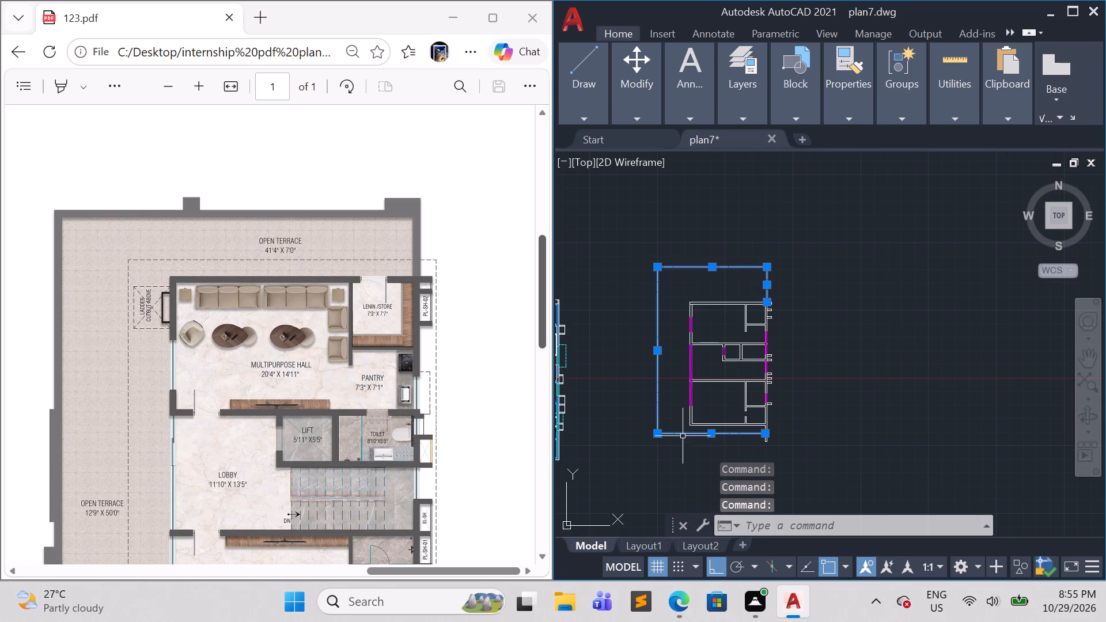
pyautogui.press('o')
pyautogui.press('Return')
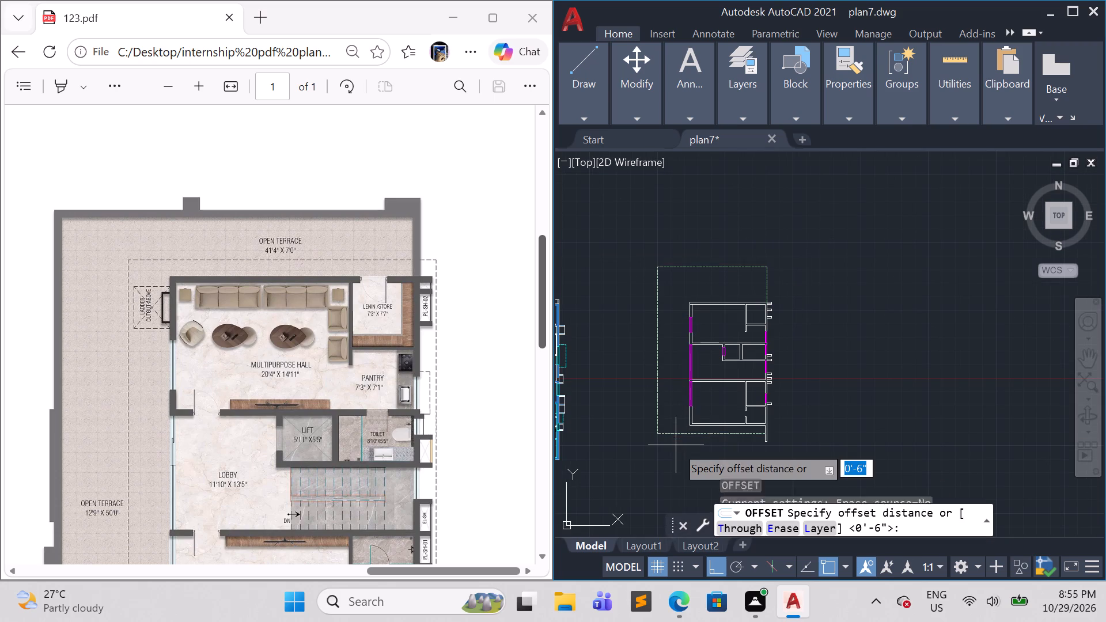
pyautogui.press('9')
pyautogui.hotkey('shift', '"')
pyautogui.press('Return')
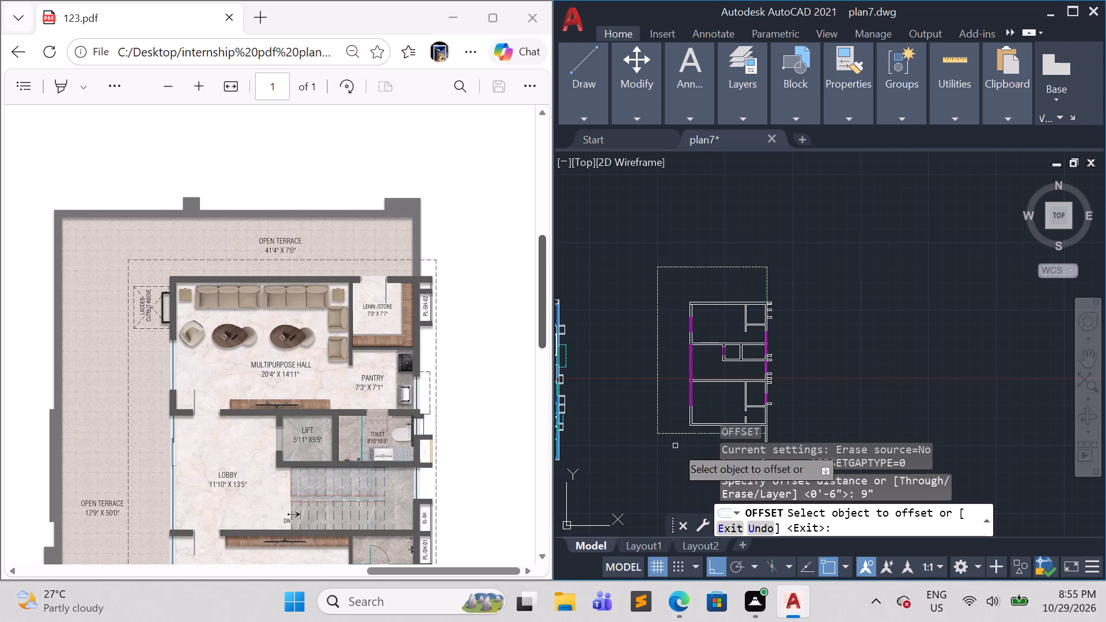
pyautogui.click(657, 381)
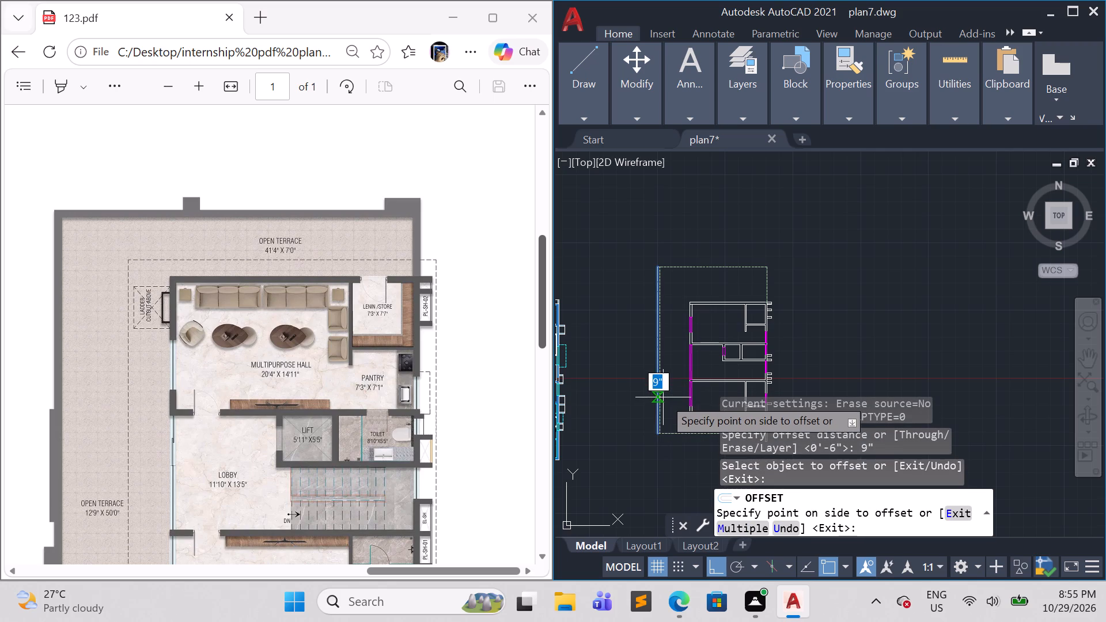
pyautogui.click(664, 400)
pyautogui.scroll(1, 672, 377)
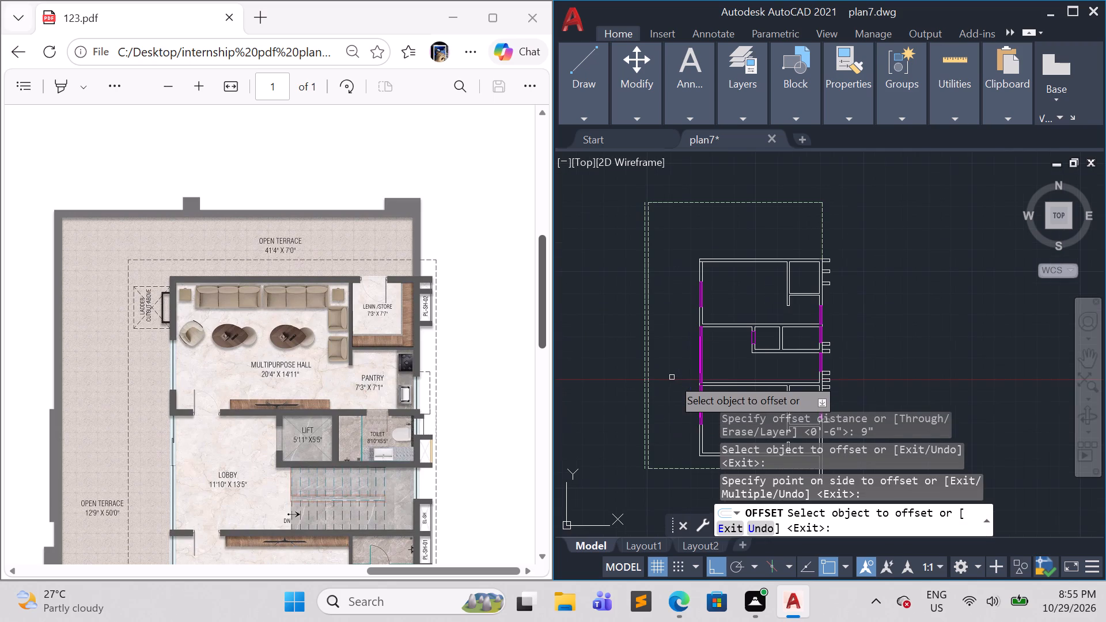
pyautogui.click(650, 300)
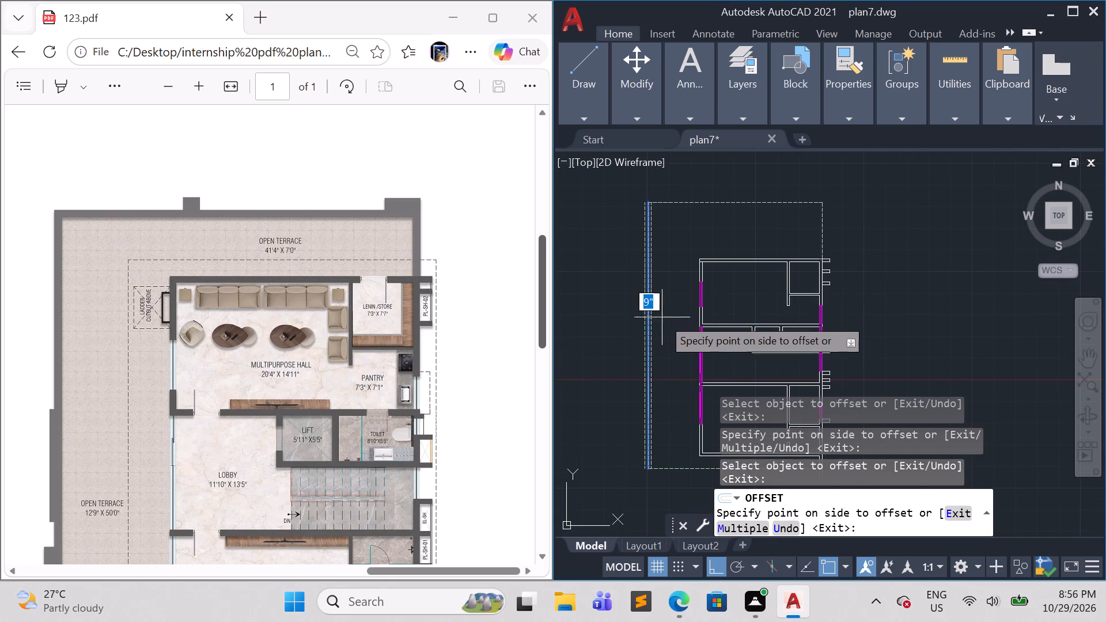
pyautogui.click(665, 321)
# Offset the dashed outline's upper side, its short side above the store, and its lower side 9" inward.
pyautogui.click(684, 201)
pyautogui.click(685, 228)
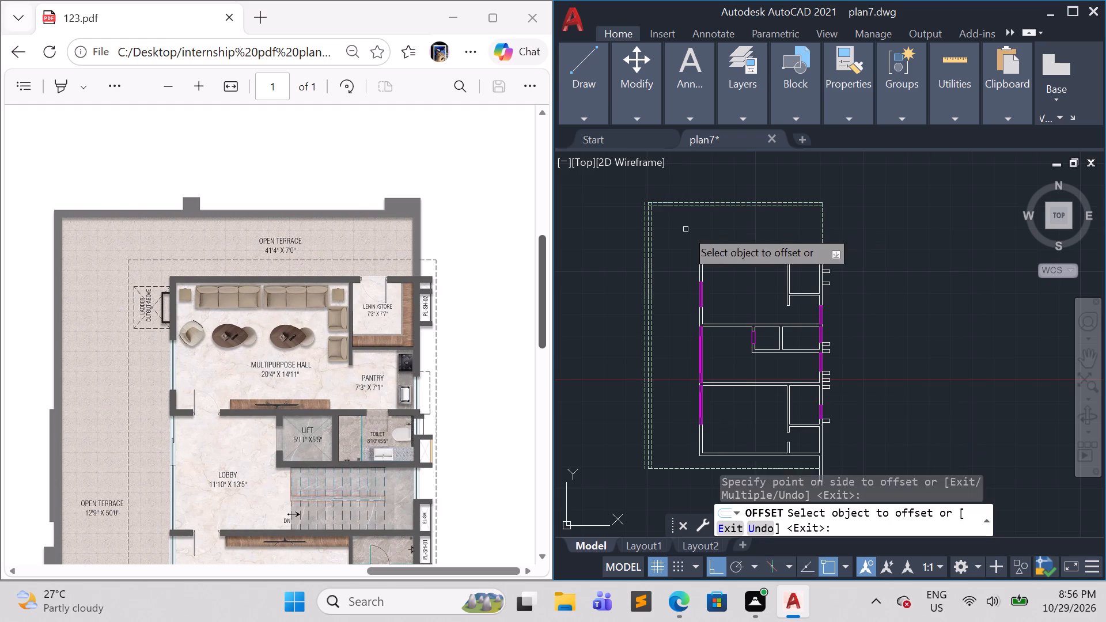
pyautogui.click(820, 238)
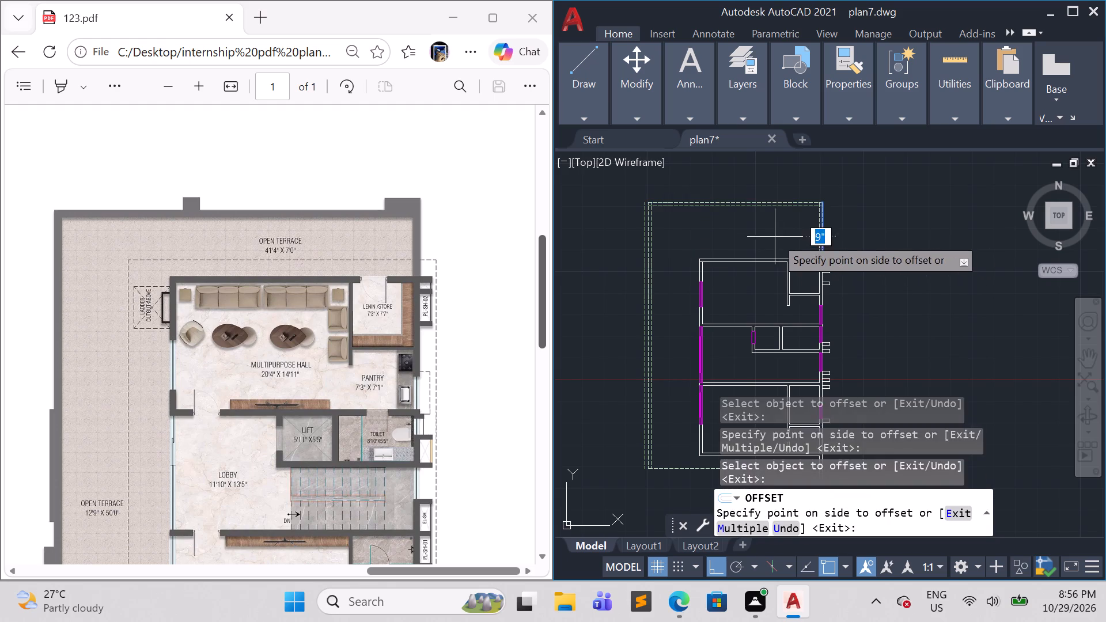
pyautogui.click(774, 236)
pyautogui.click(662, 469)
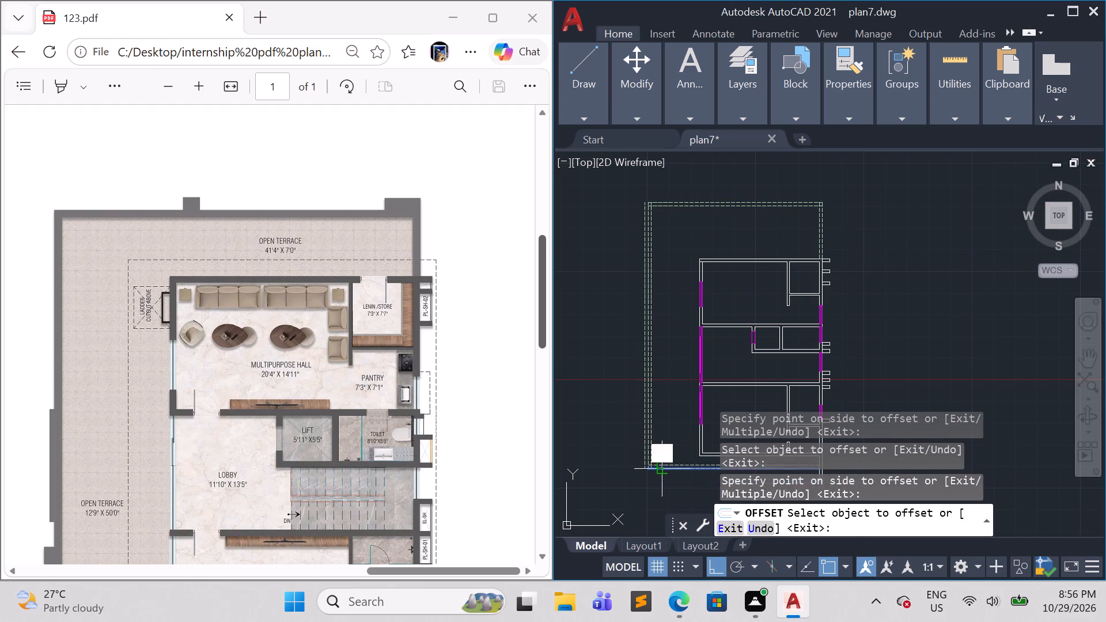
pyautogui.click(665, 442)
pyautogui.press('Escape')
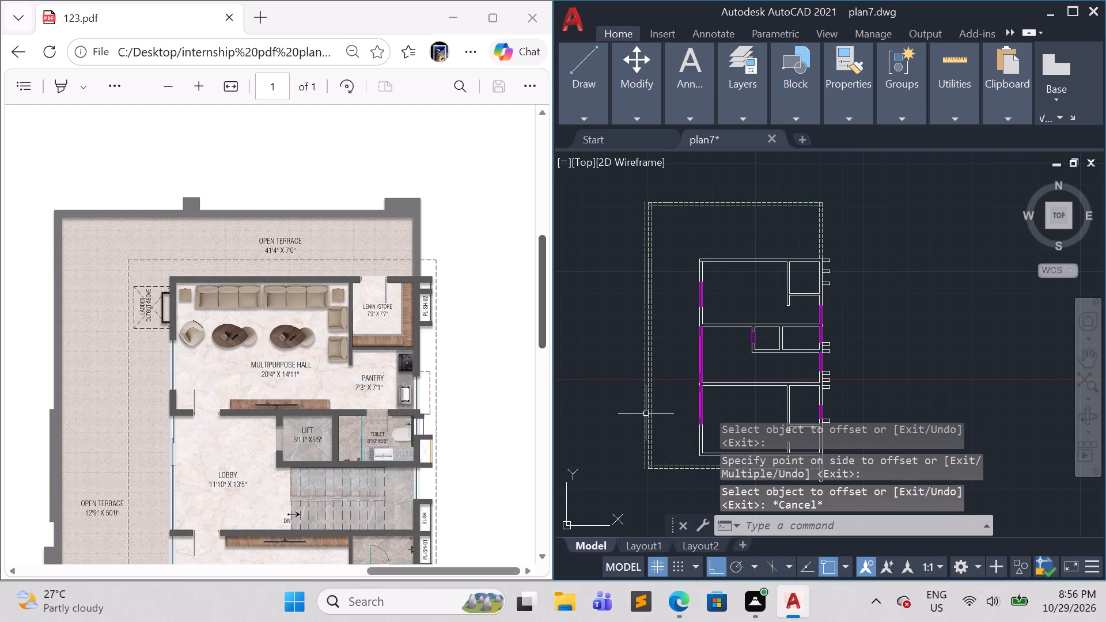
# Erase the extra dashed line lying outside the terrace outline's long outer side.
pyautogui.scroll(3, 641, 385)
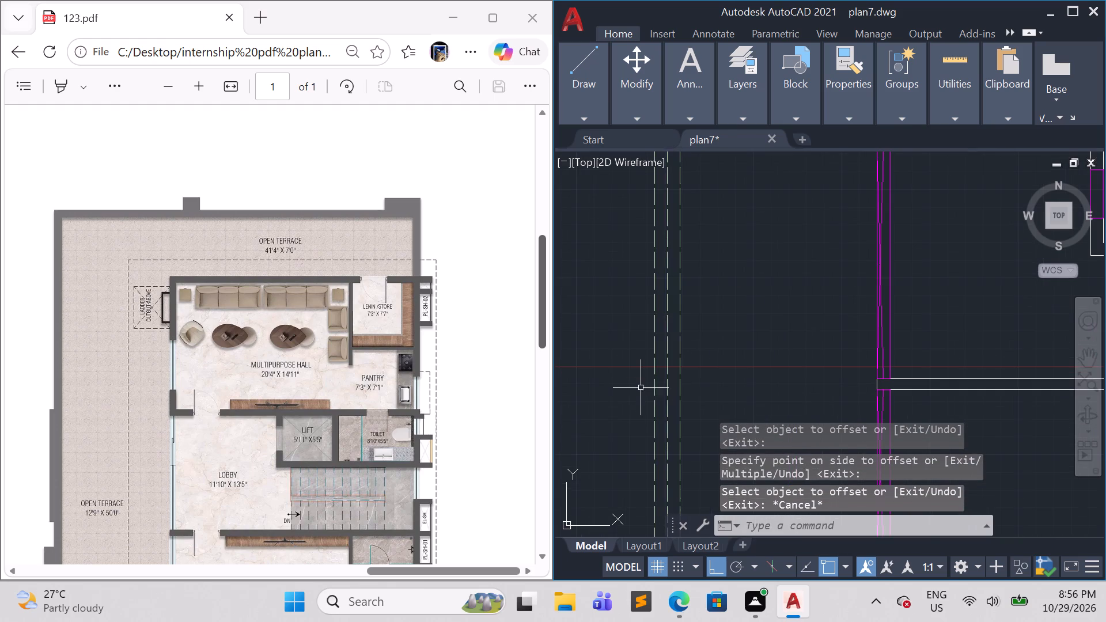
pyautogui.click(653, 411)
pyautogui.press('e')
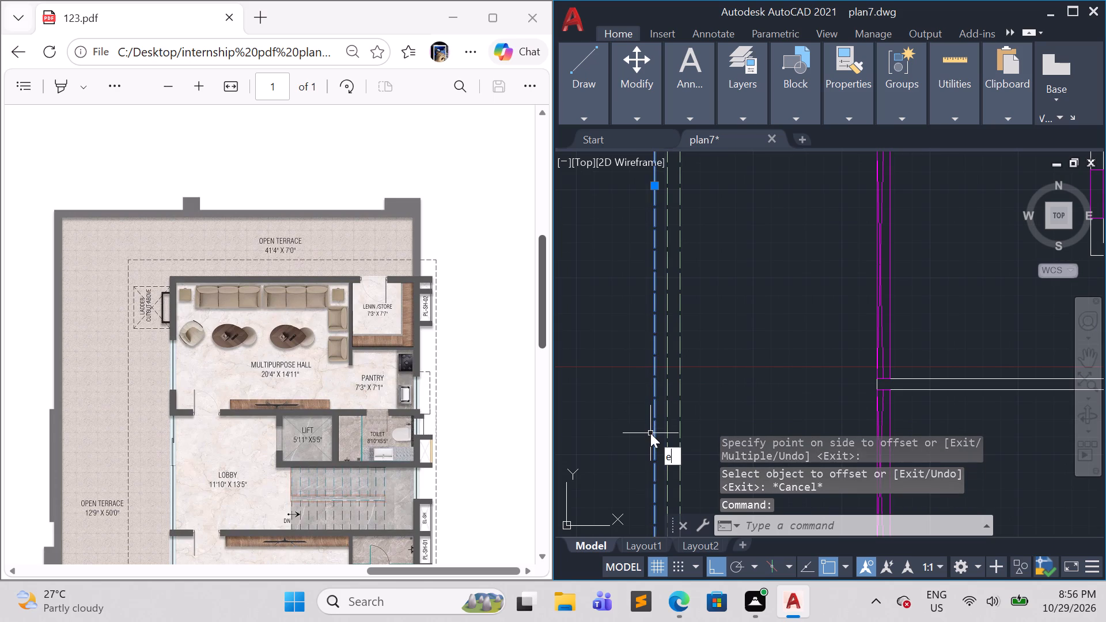
pyautogui.press('Return')
# Trim the overlapping ends of the inner dashed lines at the terrace outline's upper corner above the store.
pyautogui.scroll(-5, 650, 433)
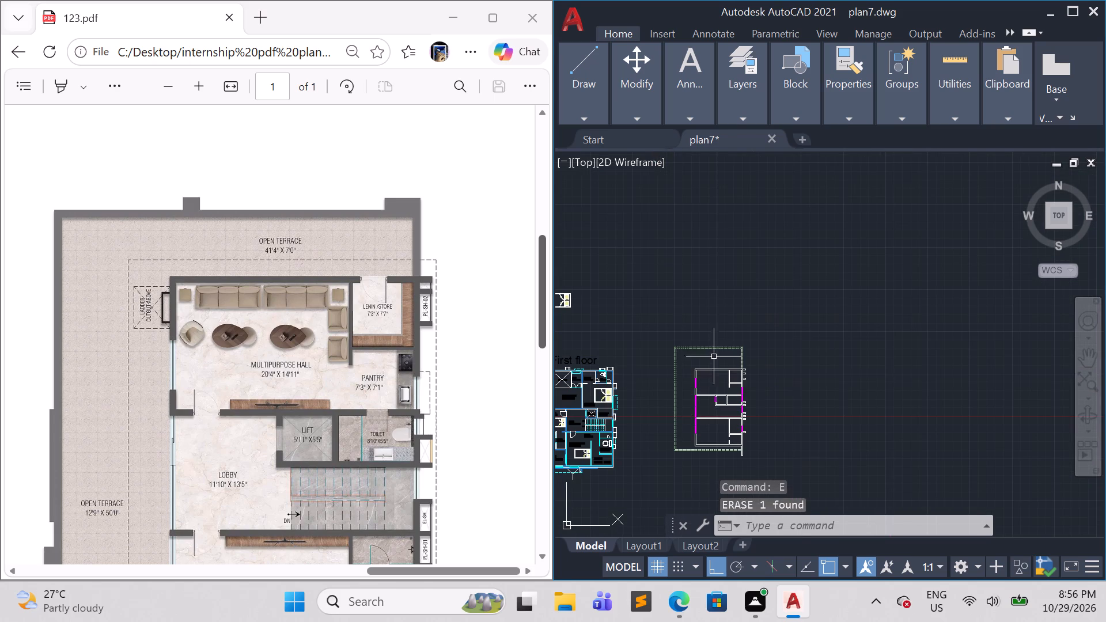
pyautogui.scroll(4, 724, 344)
pyautogui.scroll(1, 769, 415)
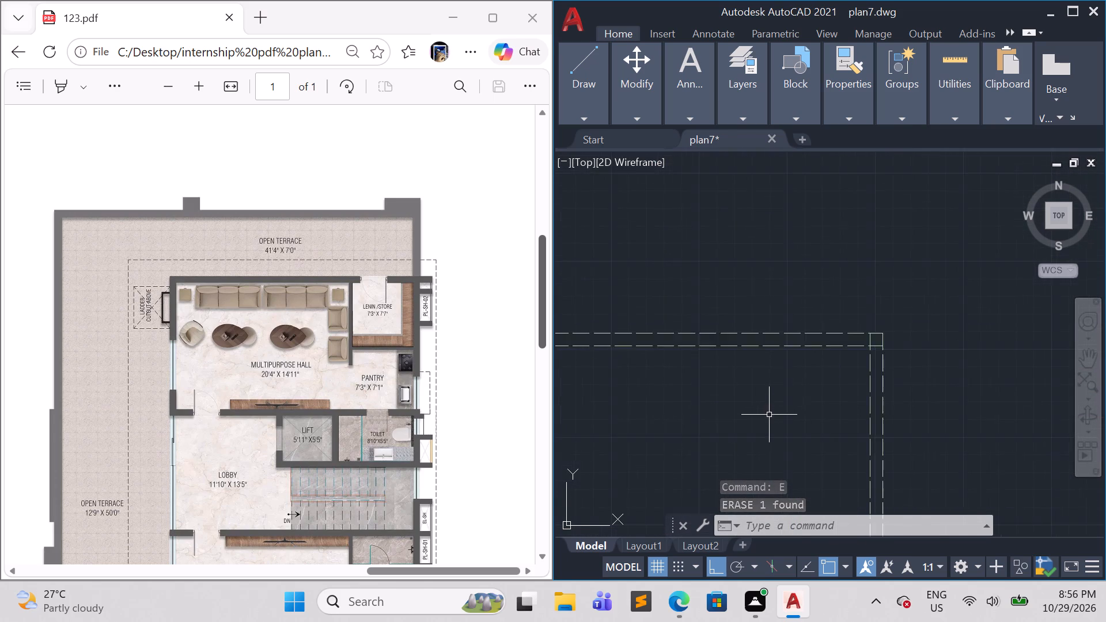
pyautogui.scroll(1, 769, 415)
pyautogui.scroll(2, 935, 328)
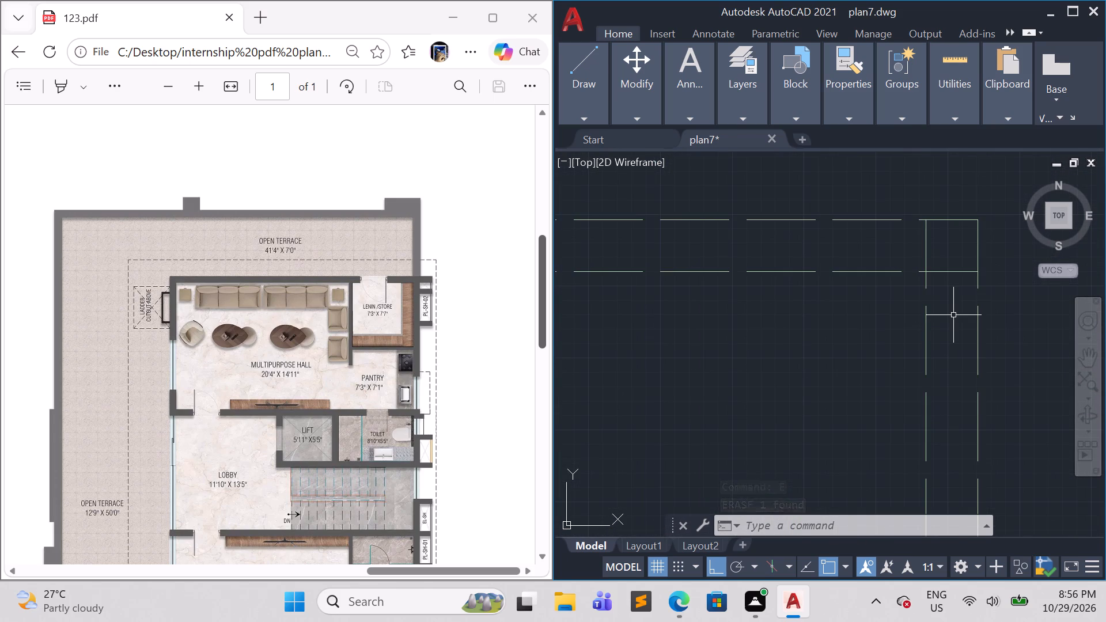
pyautogui.write('tr')
pyautogui.press('Return')
pyautogui.moveTo(954, 314); pyautogui.dragTo(921, 241)
# Trim the store's top wall edge between the two dashed lines that meet it.
pyautogui.scroll(-5, 949, 305)
pyautogui.scroll(3, 948, 405)
pyautogui.moveTo(830, 336); pyautogui.dragTo(849, 329, button='middle')
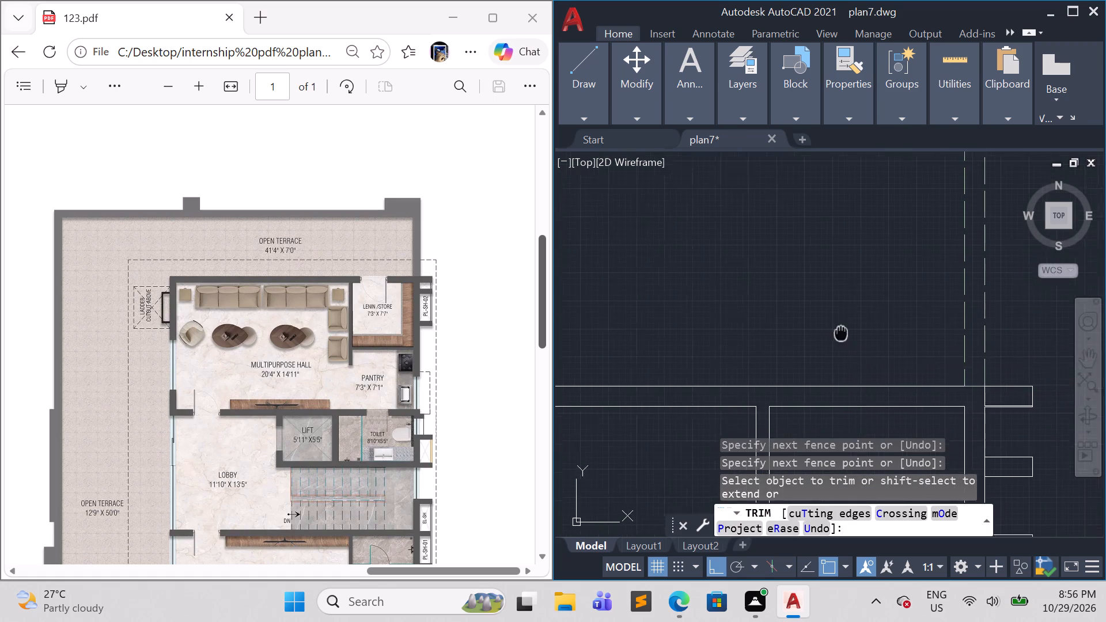
pyautogui.moveTo(849, 329); pyautogui.dragTo(931, 293, button='middle')
pyautogui.scroll(-4, 931, 293)
pyautogui.scroll(2, 963, 301)
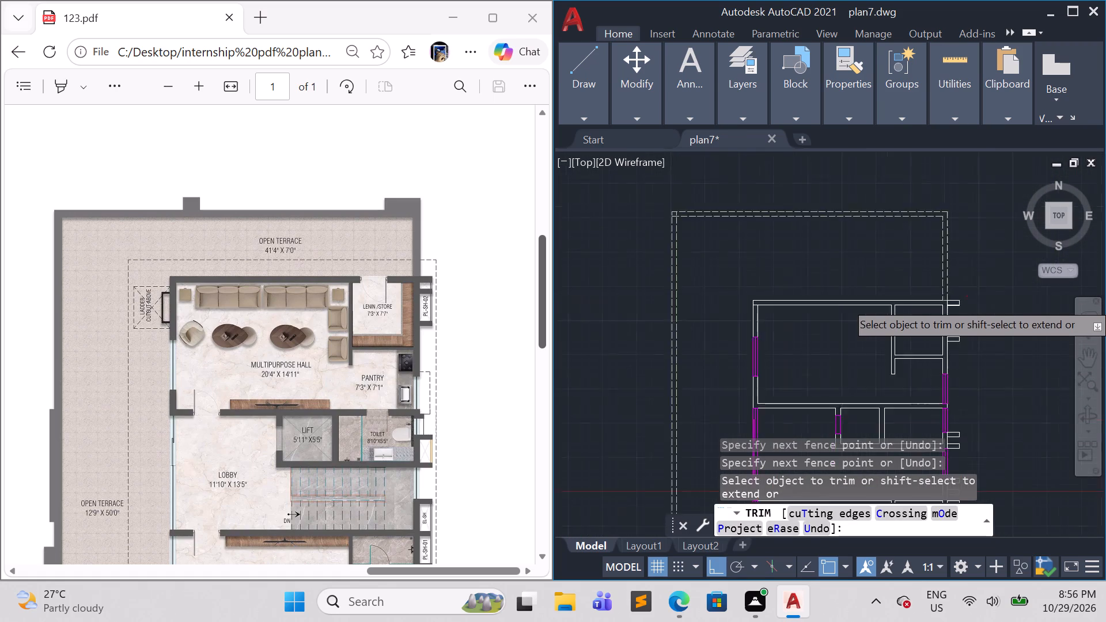
pyautogui.scroll(2, 963, 301)
pyautogui.click(896, 296)
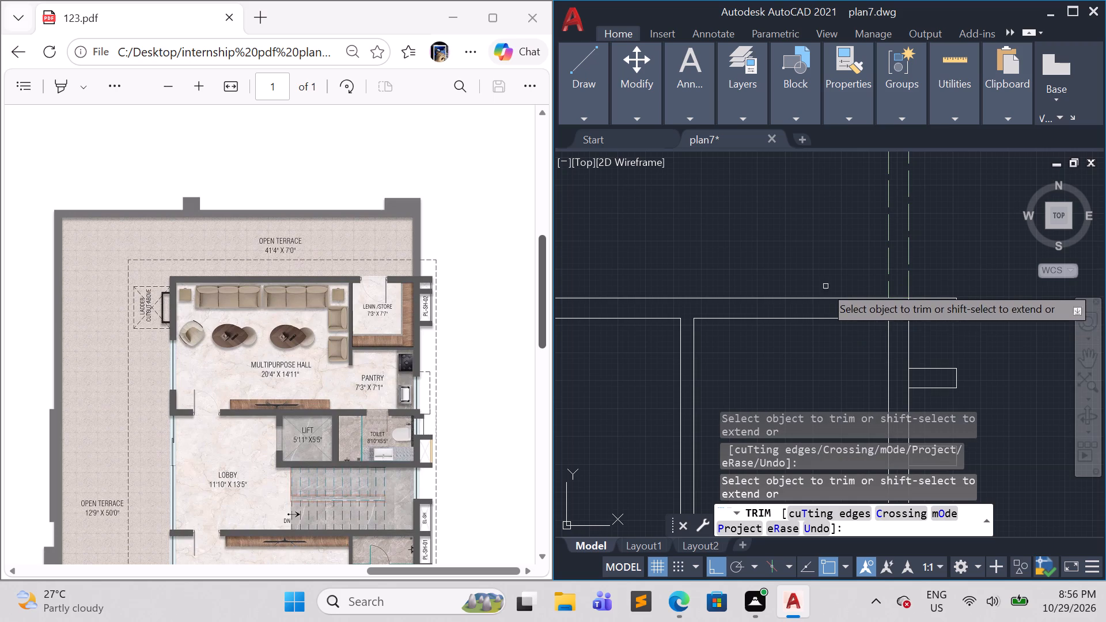
# Trim the overlapping ends of the inner dashed lines at the terrace outline's upper-left corner.
pyautogui.scroll(-4, 787, 260)
pyautogui.scroll(2, 629, 218)
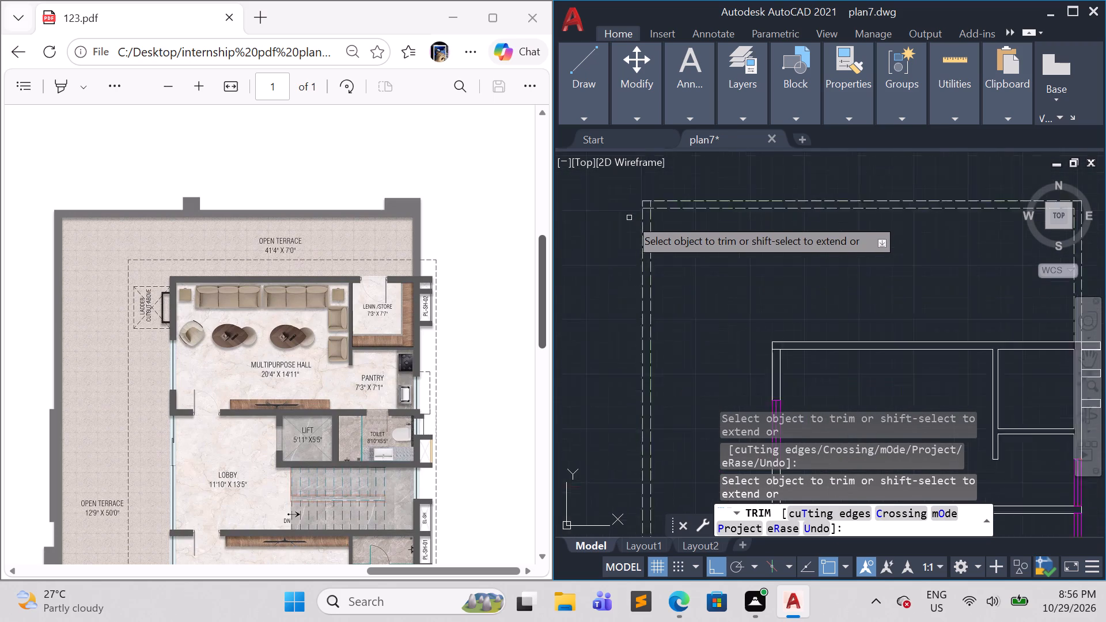
pyautogui.scroll(5, 629, 218)
pyautogui.moveTo(765, 240); pyautogui.dragTo(781, 176)
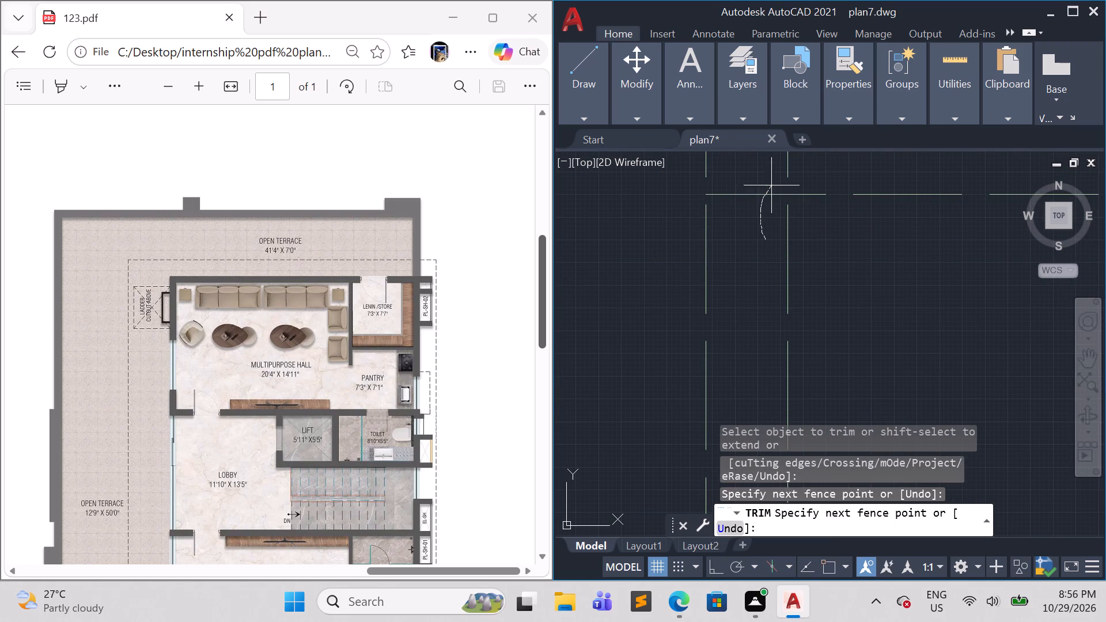
pyautogui.moveTo(781, 176); pyautogui.dragTo(807, 163)
pyautogui.scroll(-5, 746, 219)
pyautogui.scroll(-1, 804, 373)
pyautogui.moveTo(803, 380); pyautogui.dragTo(796, 349, button='middle')
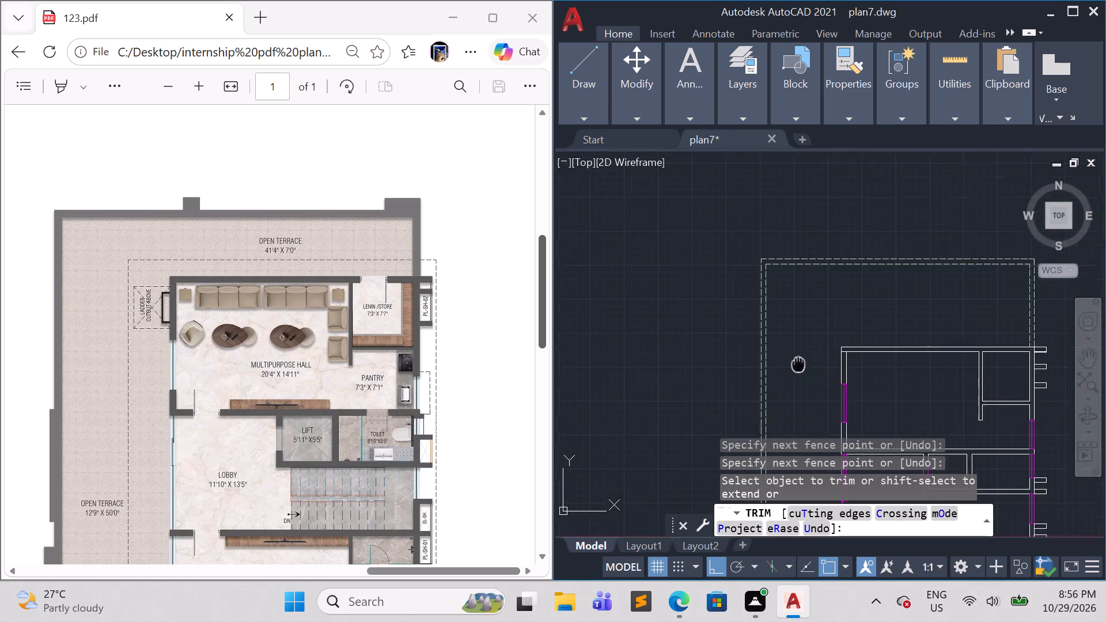
pyautogui.moveTo(796, 349); pyautogui.dragTo(805, 174, button='middle')
pyautogui.scroll(-3, 813, 302)
pyautogui.scroll(4, 827, 253)
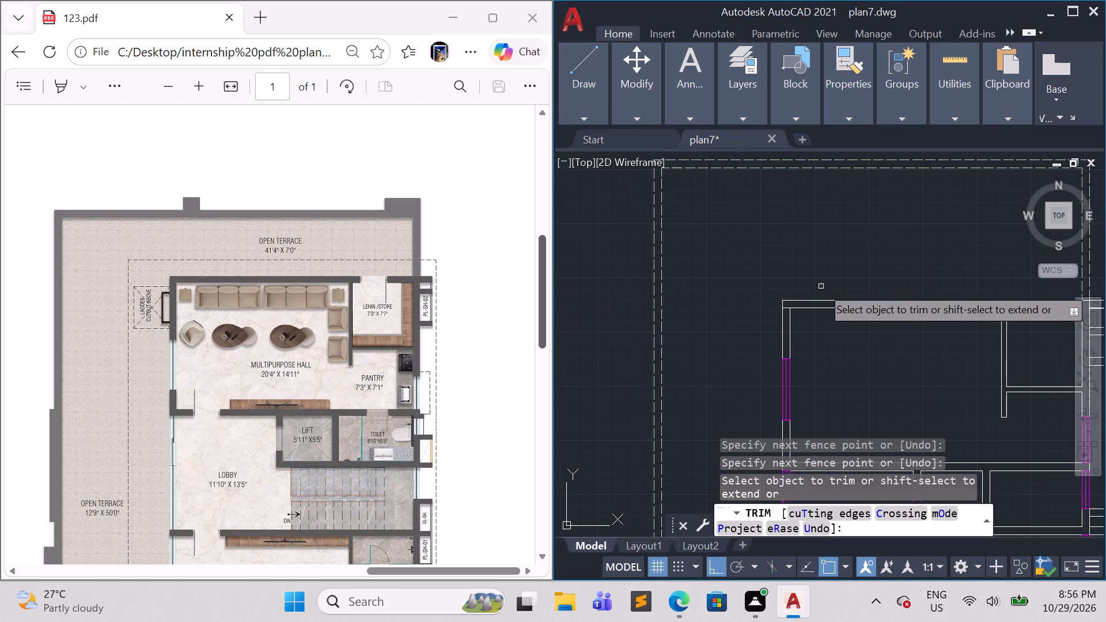
pyautogui.scroll(4, 778, 316)
pyautogui.moveTo(823, 243); pyautogui.dragTo(828, 290)
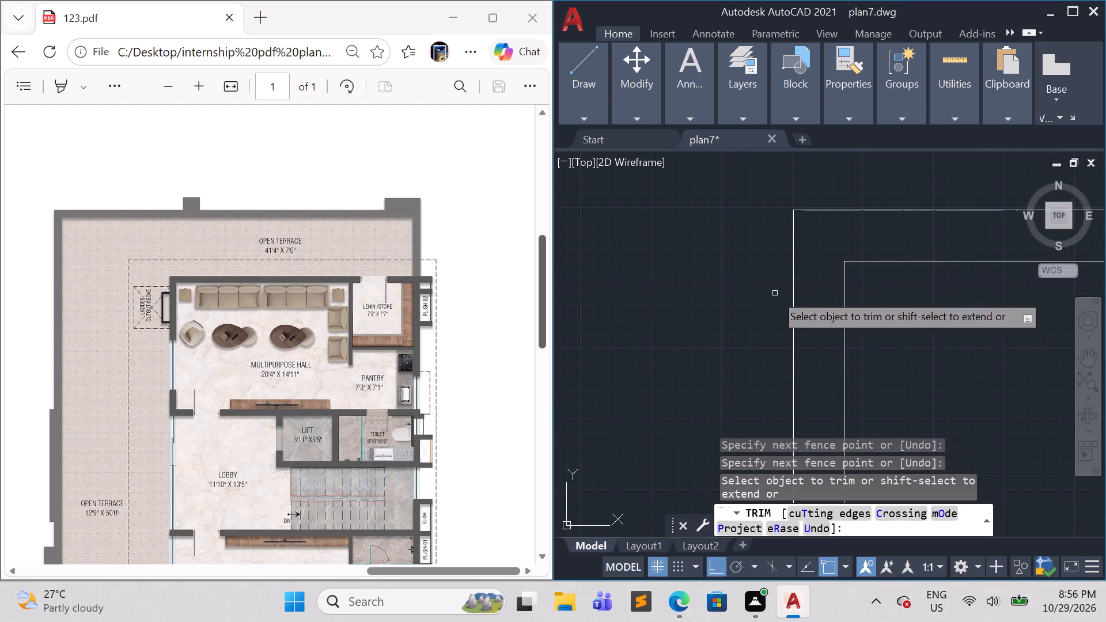
# Trim the overlapping ends of the inner dashed lines at the terrace outline's lower-left corner.
pyautogui.scroll(-5, 749, 306)
pyautogui.moveTo(729, 378); pyautogui.dragTo(748, 202, button='middle')
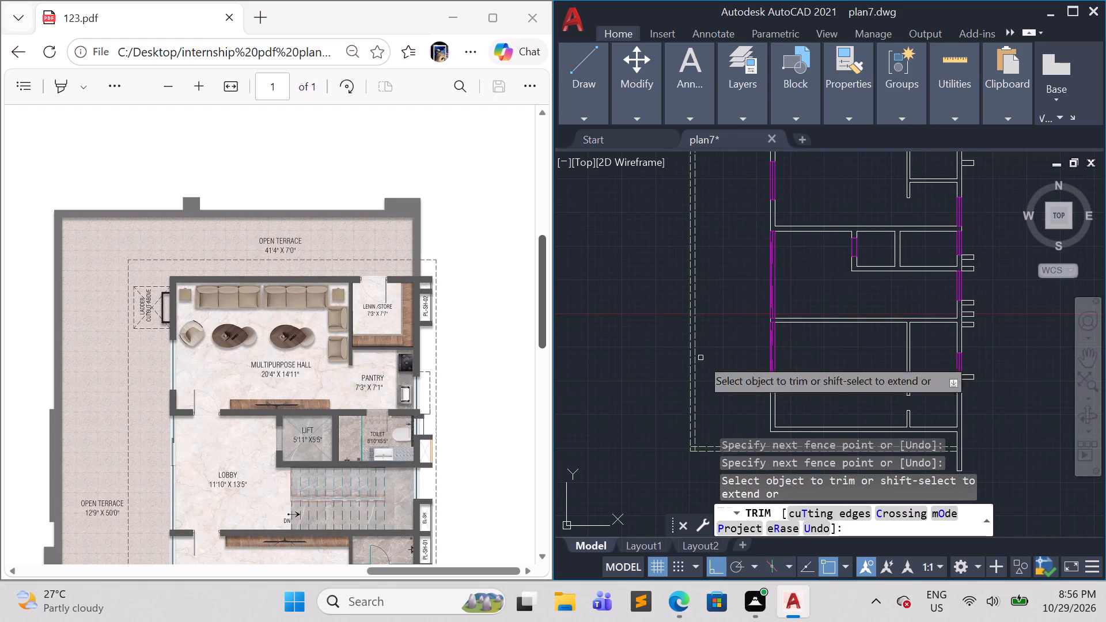
pyautogui.scroll(5, 689, 456)
pyautogui.moveTo(771, 396); pyautogui.dragTo(746, 385)
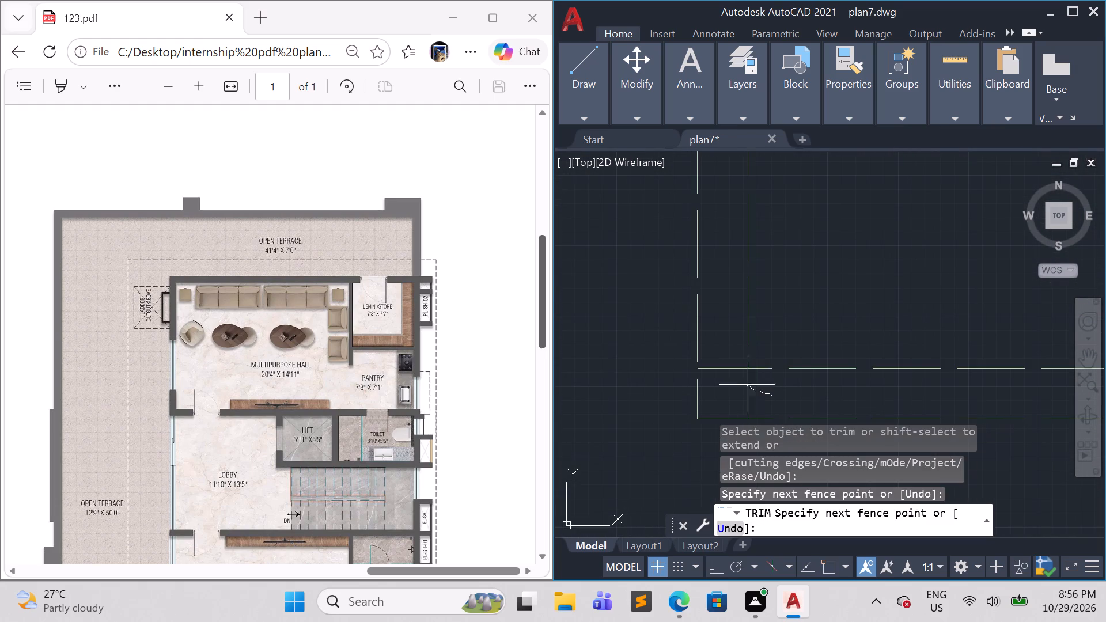
pyautogui.moveTo(746, 385); pyautogui.dragTo(723, 352)
# Trim the inner edge of the projecting wall below Bedroom-04 between the two dashed lines that meet it.
pyautogui.scroll(-5, 743, 388)
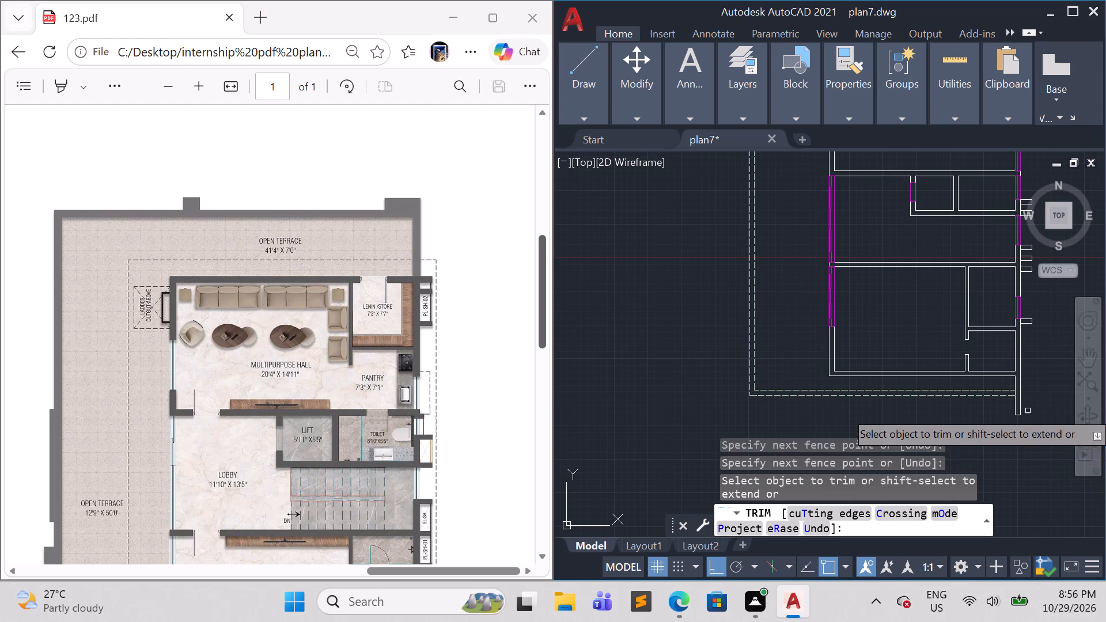
pyautogui.scroll(3, 1028, 384)
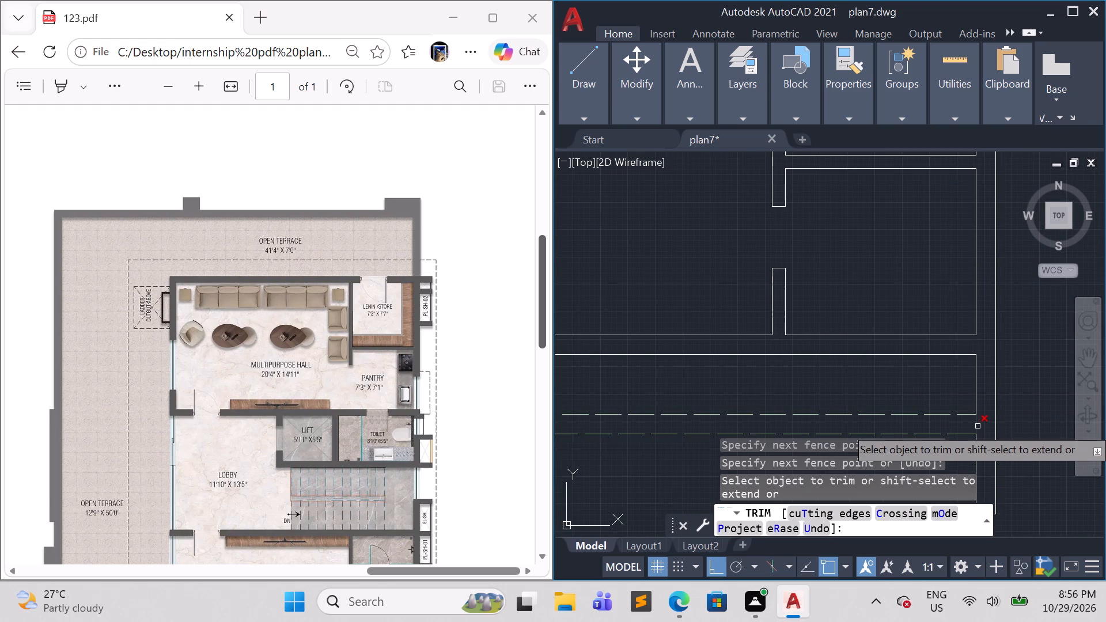
pyautogui.click(978, 426)
pyautogui.press('Escape')
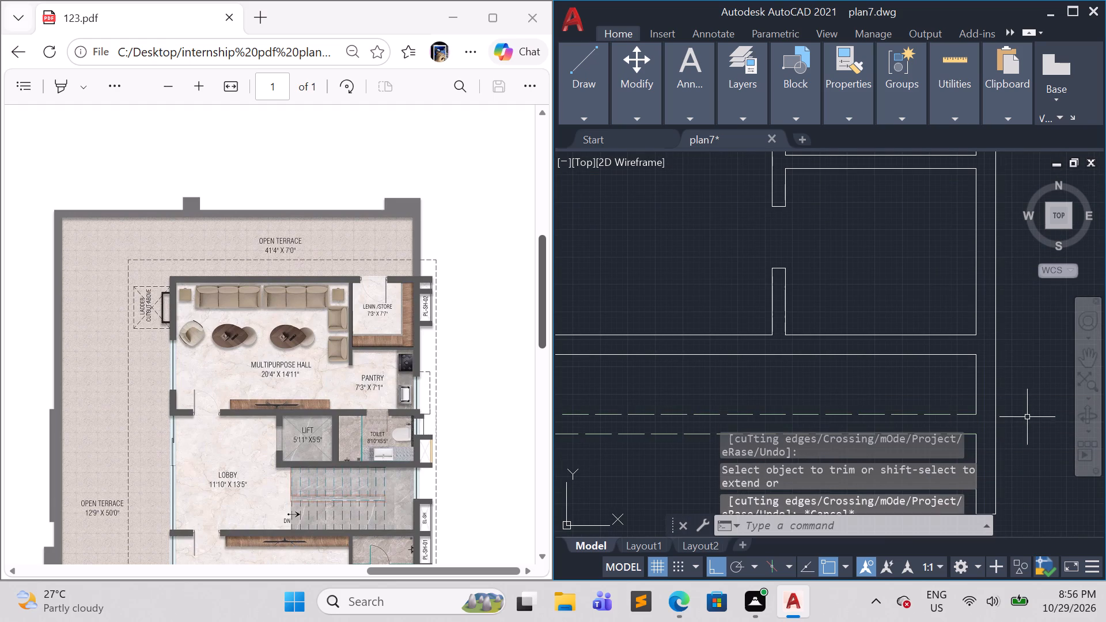
# Draw a line across the trimmed opening between the two dashed lines at the projecting wall below Bedroom-04.
pyautogui.scroll(-1, 1011, 429)
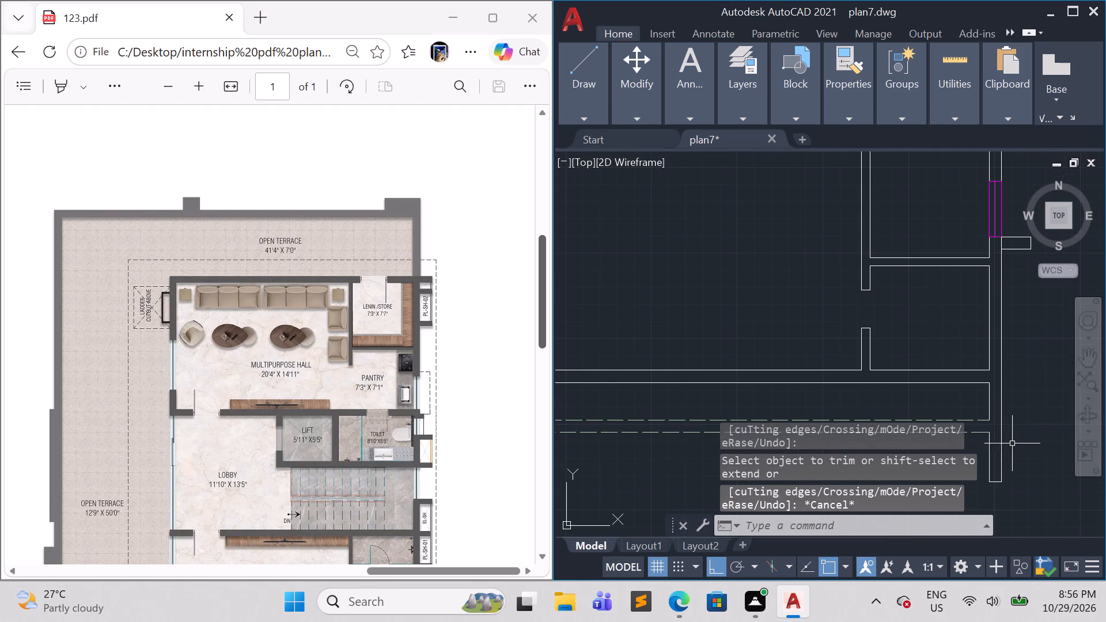
pyautogui.scroll(2, 997, 444)
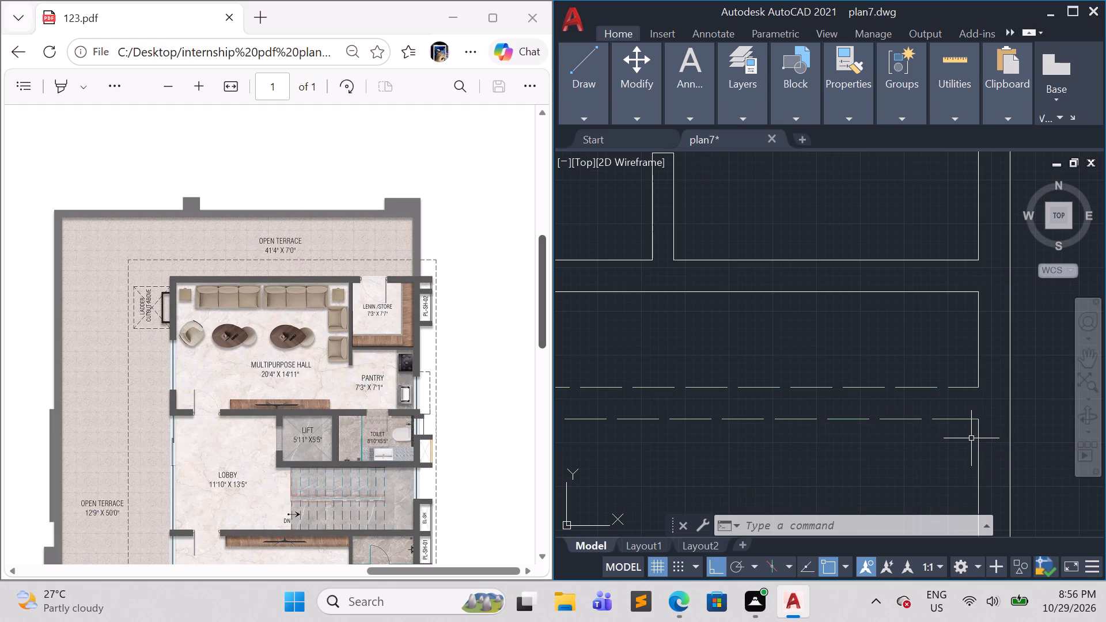
pyautogui.press('l')
pyautogui.press('Return')
pyautogui.click(980, 420)
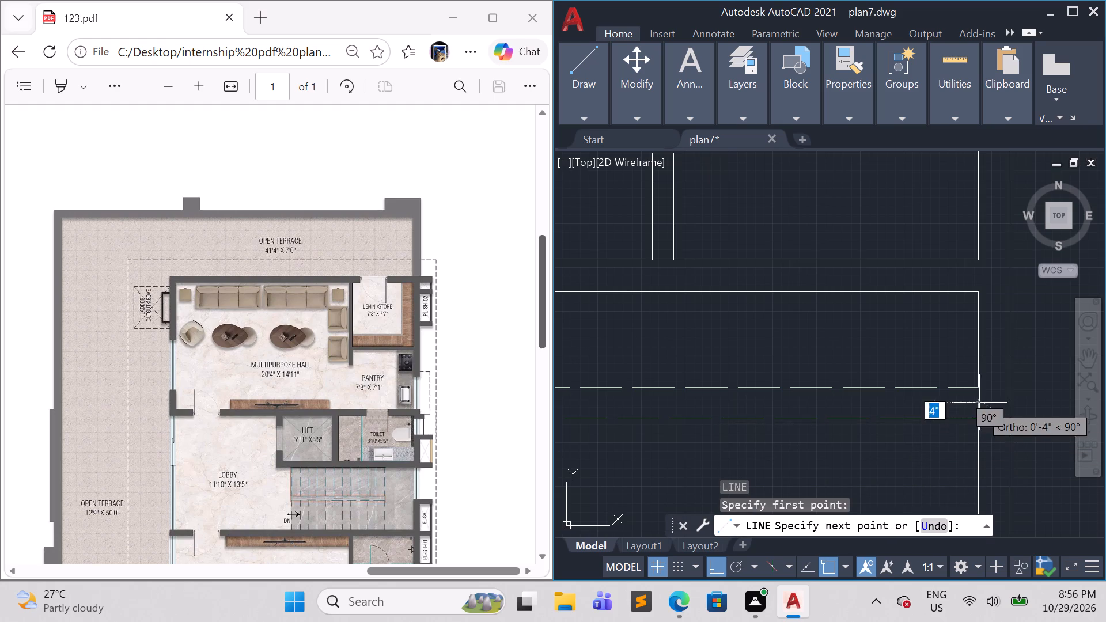
pyautogui.click(981, 384)
pyautogui.press('Escape')
# Draw a dashed rectangle about 3'-10" wide on top of the terrace outline's upper edge, flush with its upper-right corner.
pyautogui.scroll(-4, 993, 461)
pyautogui.scroll(-2, 931, 471)
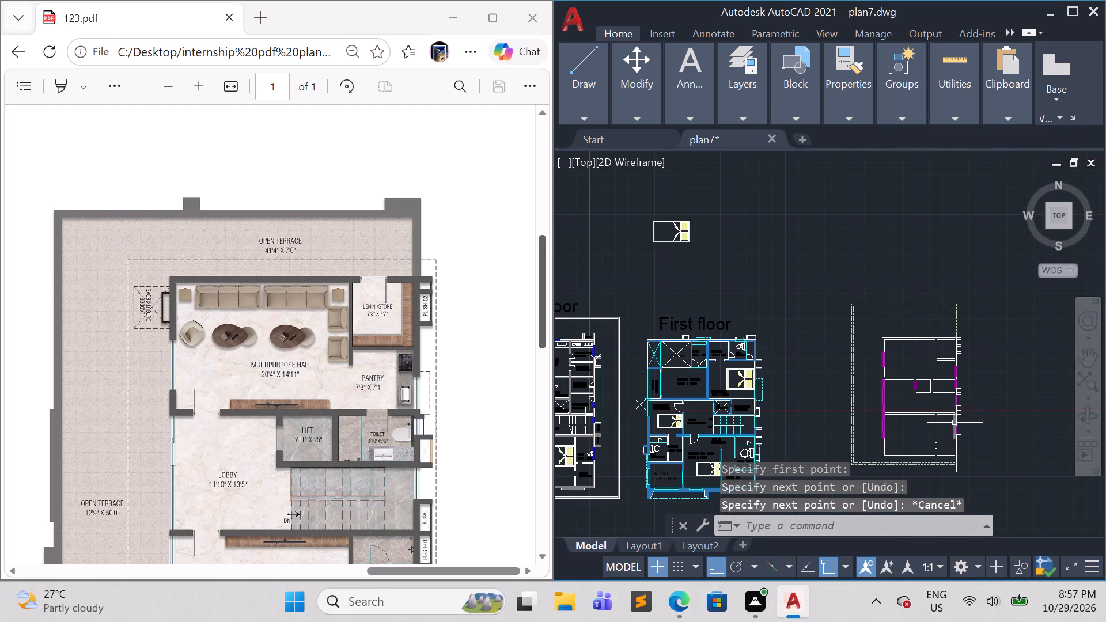
pyautogui.scroll(1, 987, 322)
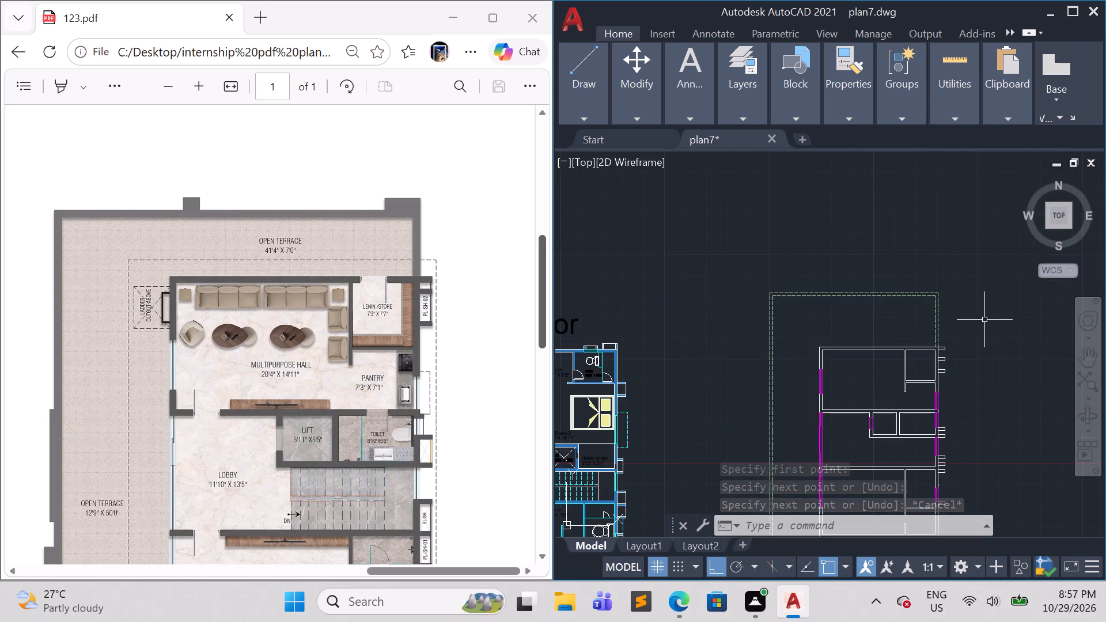
pyautogui.scroll(2, 963, 305)
pyautogui.moveTo(952, 344); pyautogui.dragTo(953, 407, button='middle')
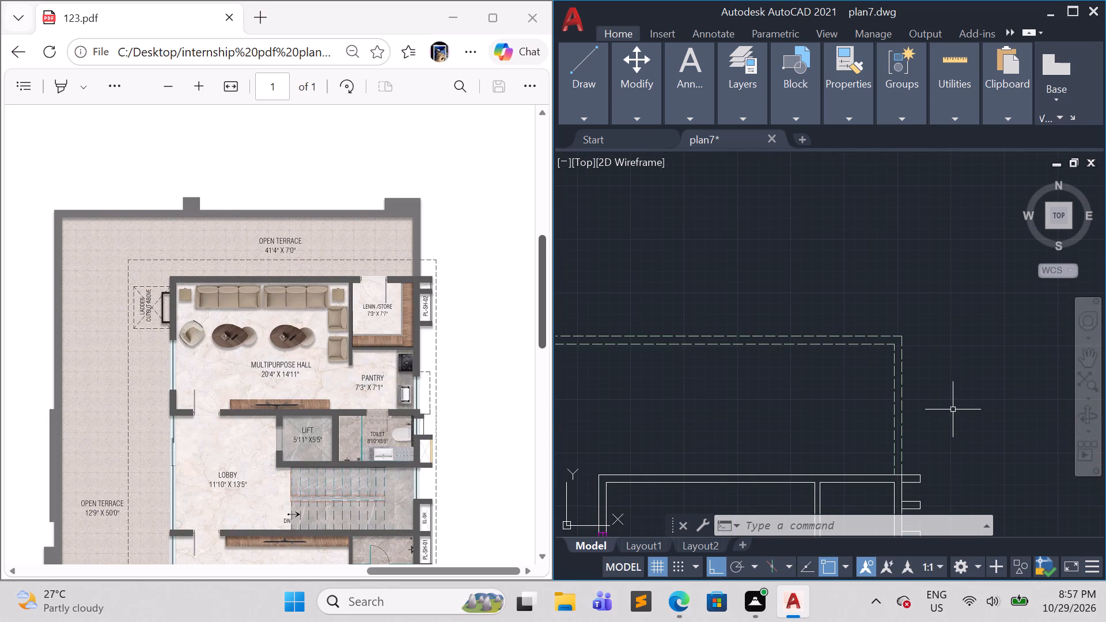
pyautogui.write('rec')
pyautogui.press('Return')
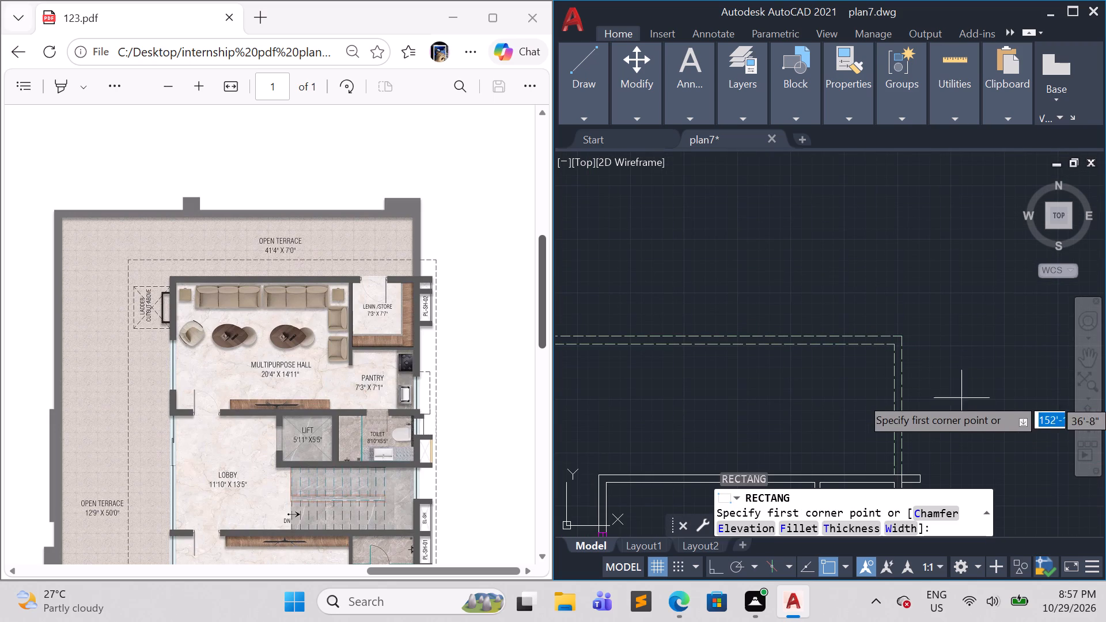
pyautogui.click(902, 335)
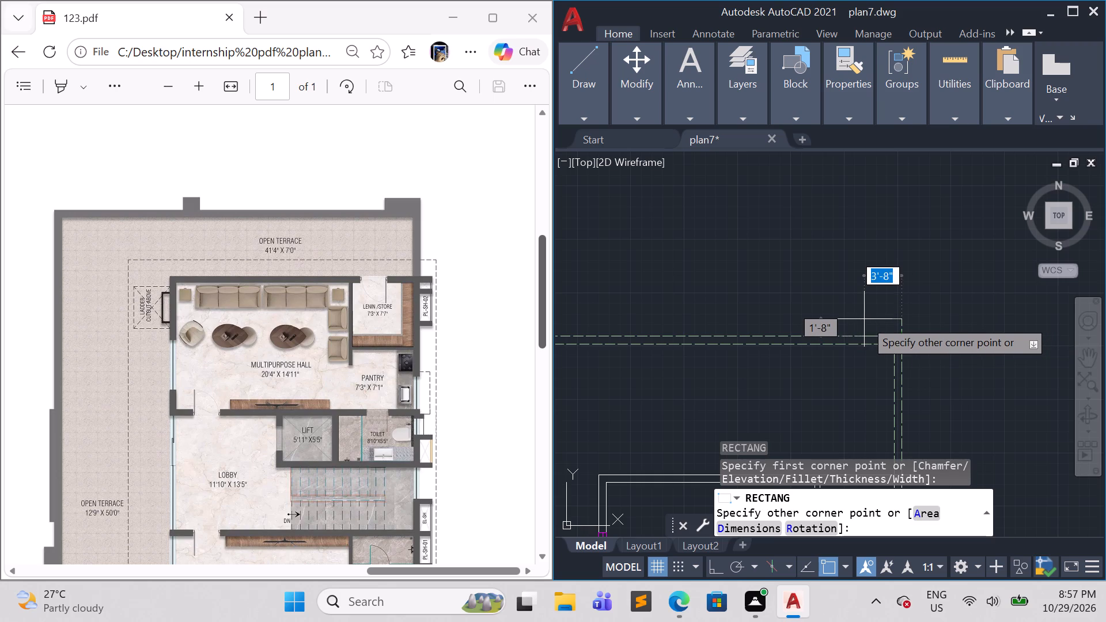
pyautogui.scroll(2, 864, 319)
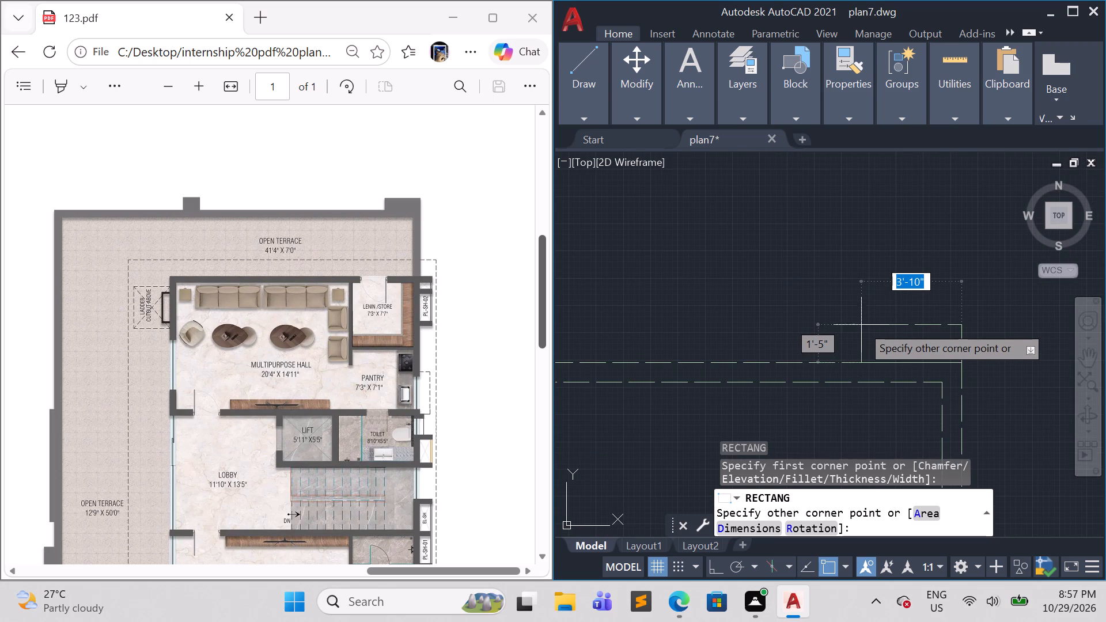
pyautogui.click(861, 329)
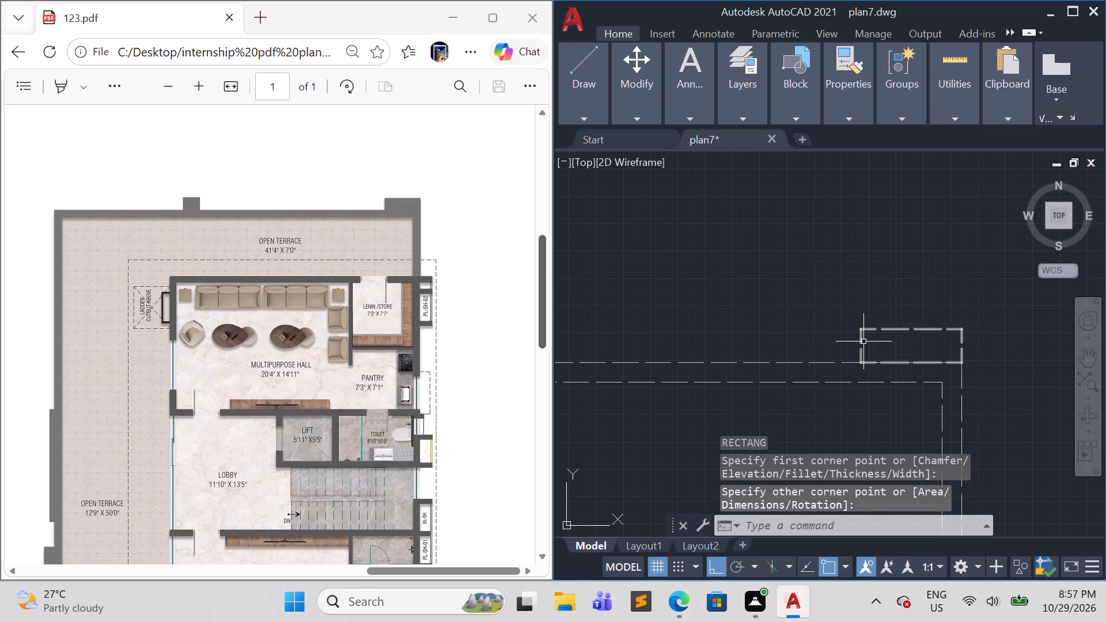
pyautogui.press('Escape')
# Draw a small dashed rectangle about 1'-6" wide and 1'-11" high on the terrace outline's upper edge, left of its middle.
pyautogui.scroll(-3, 968, 342)
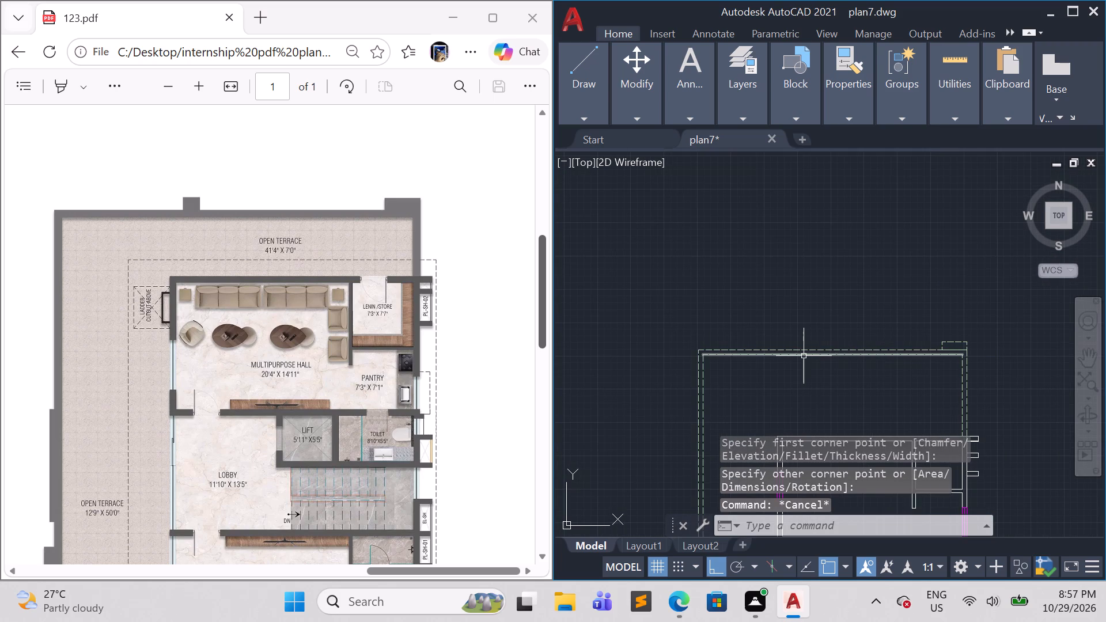
pyautogui.scroll(1, 782, 363)
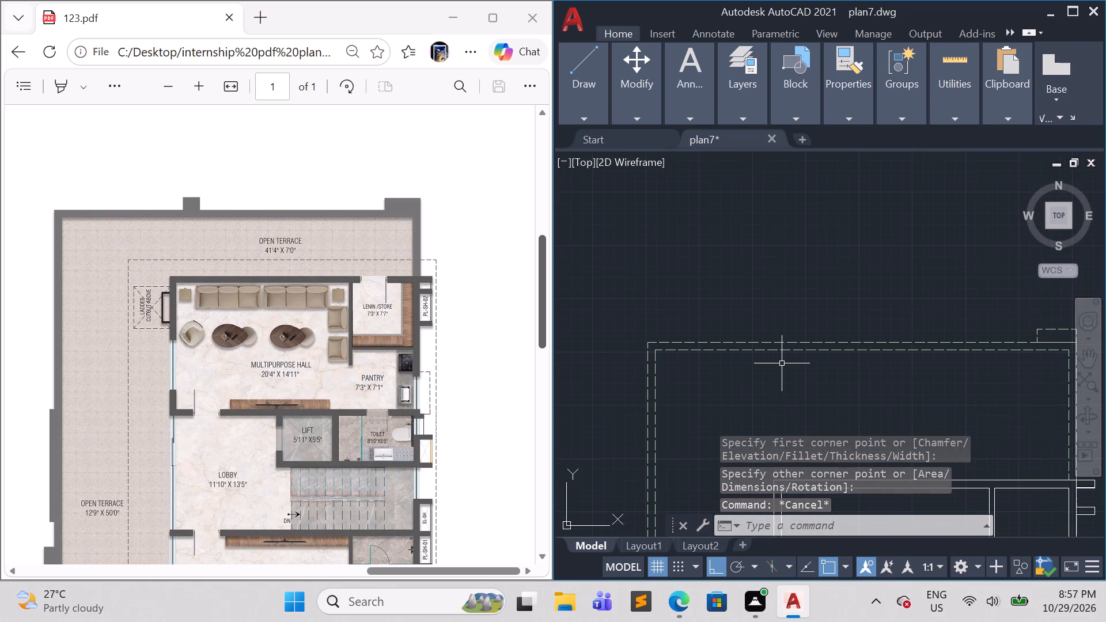
pyautogui.press('space')
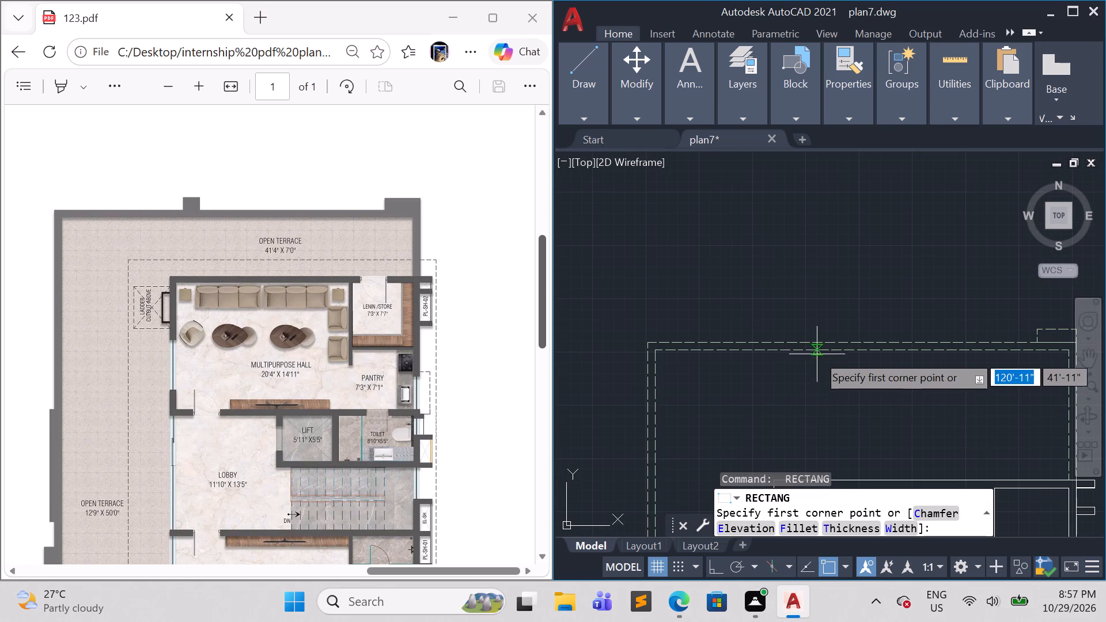
pyautogui.click(808, 342)
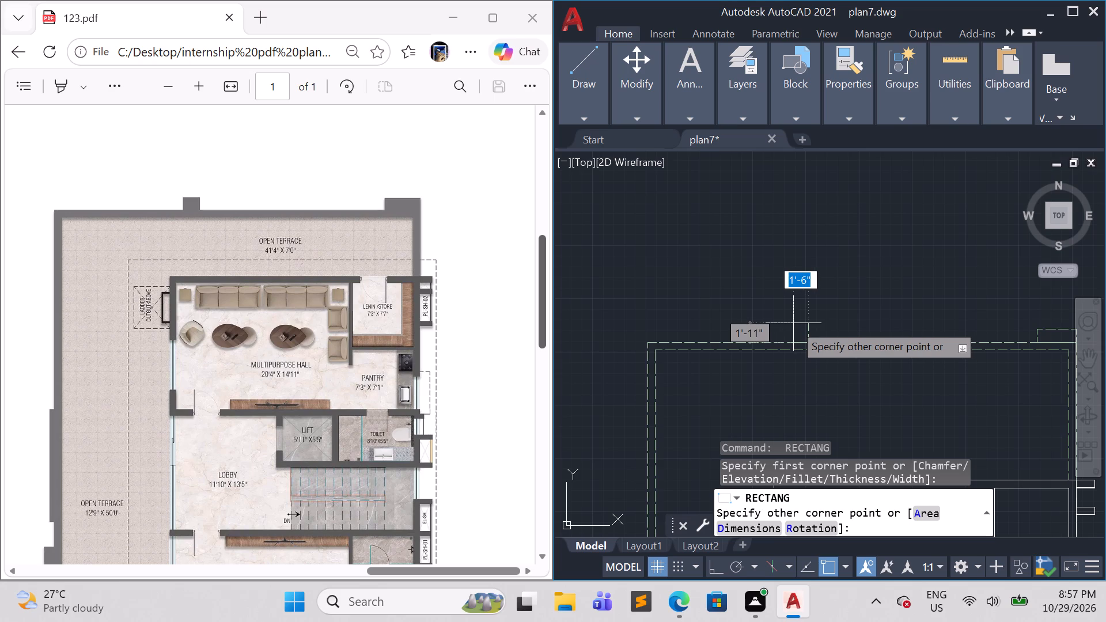
pyautogui.click(793, 323)
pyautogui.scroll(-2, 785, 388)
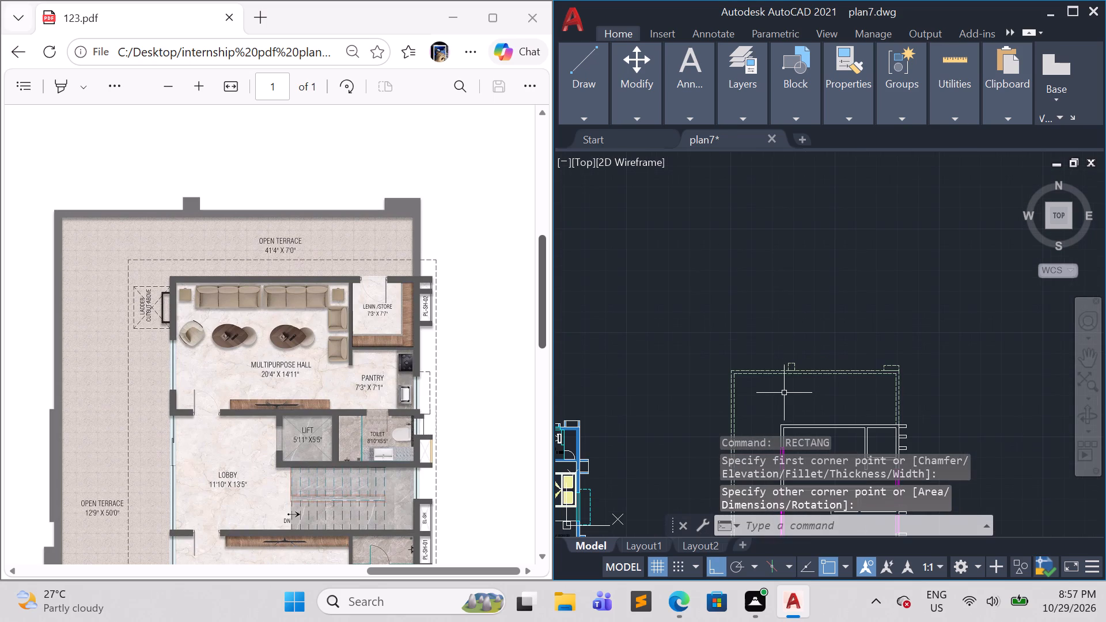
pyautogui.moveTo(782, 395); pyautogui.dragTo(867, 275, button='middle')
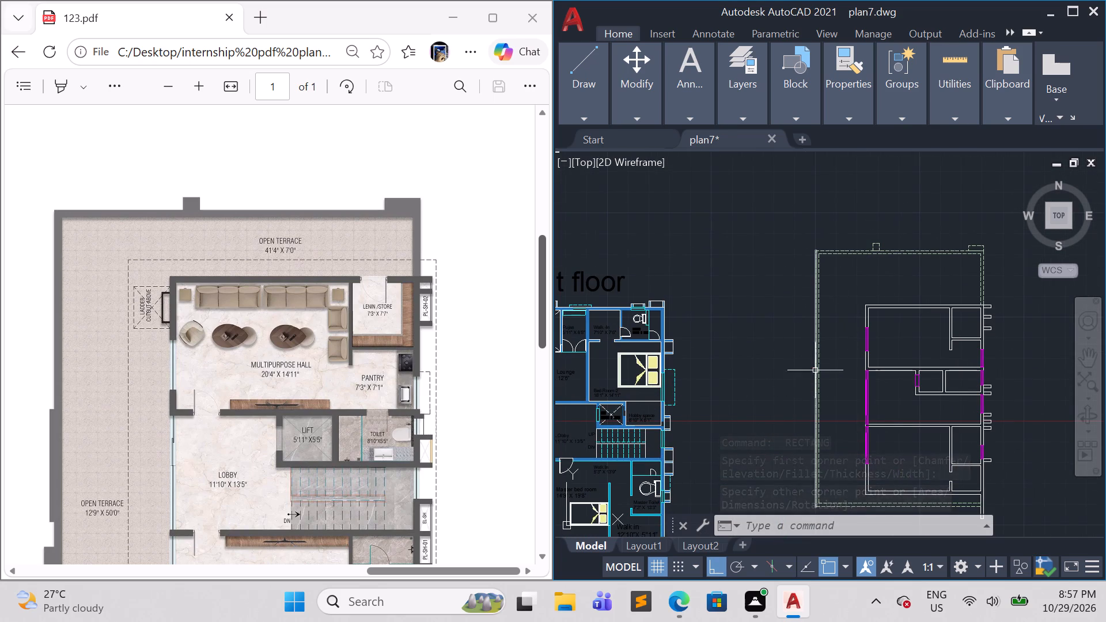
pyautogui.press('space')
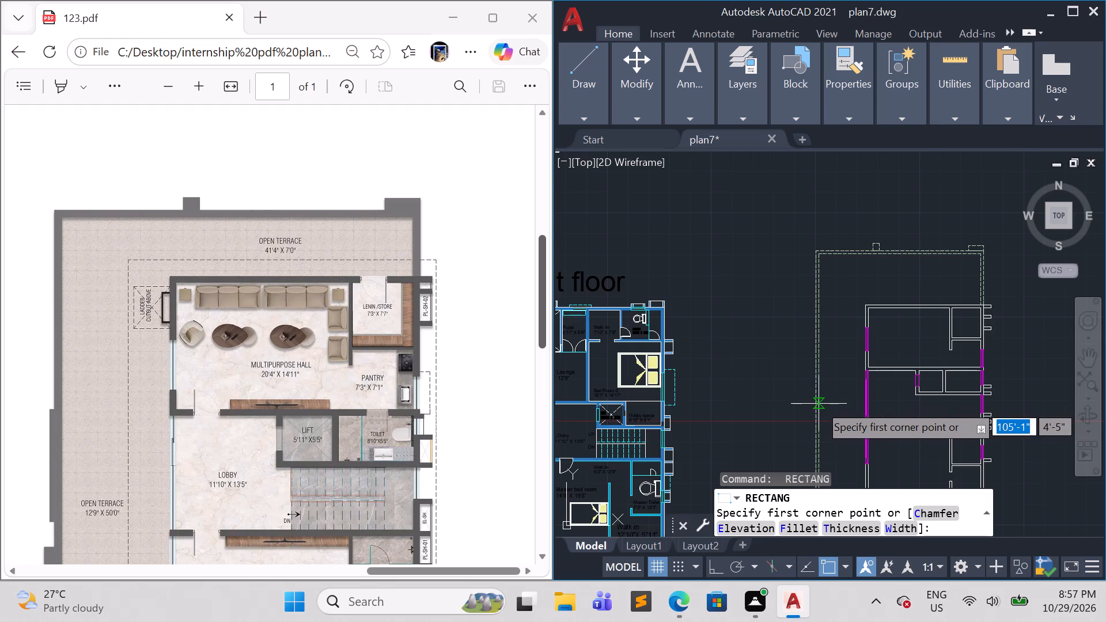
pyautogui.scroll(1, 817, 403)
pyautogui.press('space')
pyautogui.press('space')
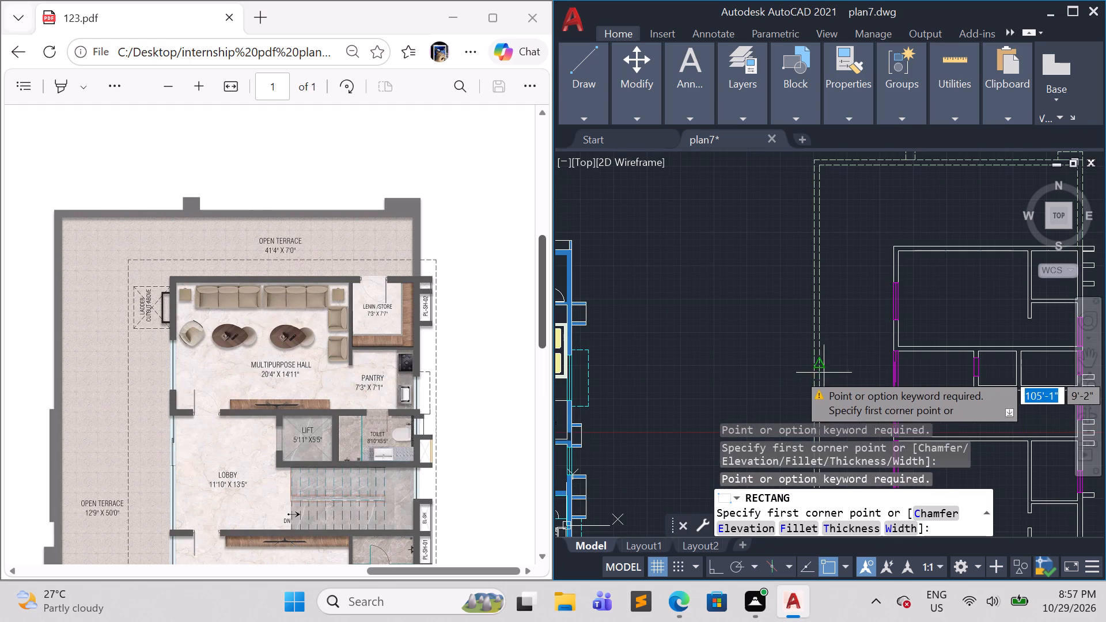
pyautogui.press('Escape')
# Draw a narrow dashed rectangle about 17' tall projecting outward from the middle of the terrace outline's left edge.
pyautogui.press('space')
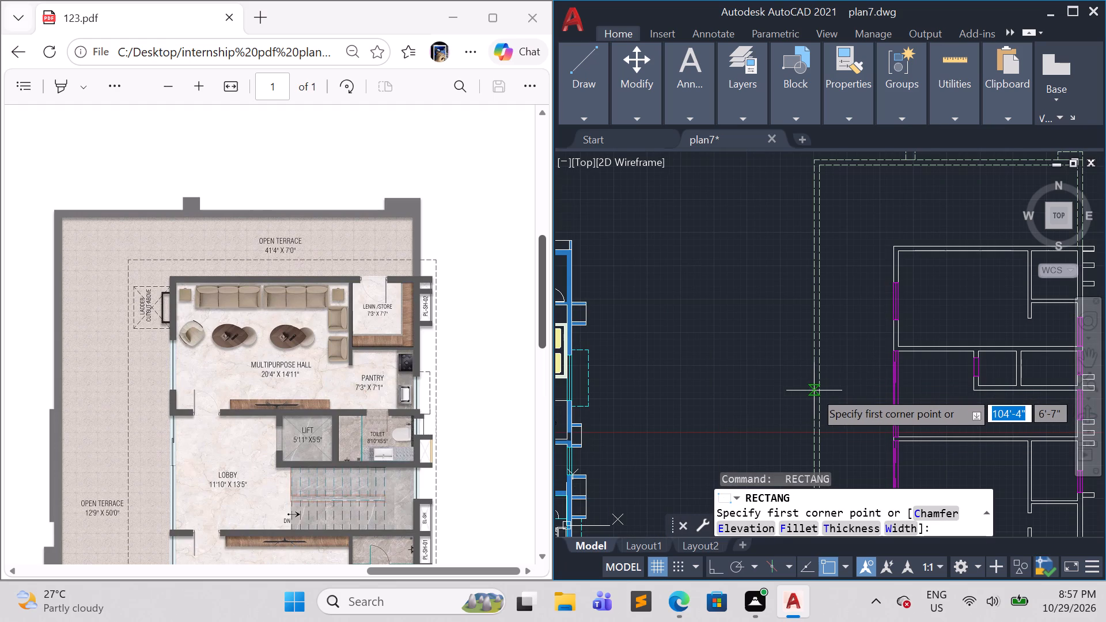
pyautogui.click(814, 390)
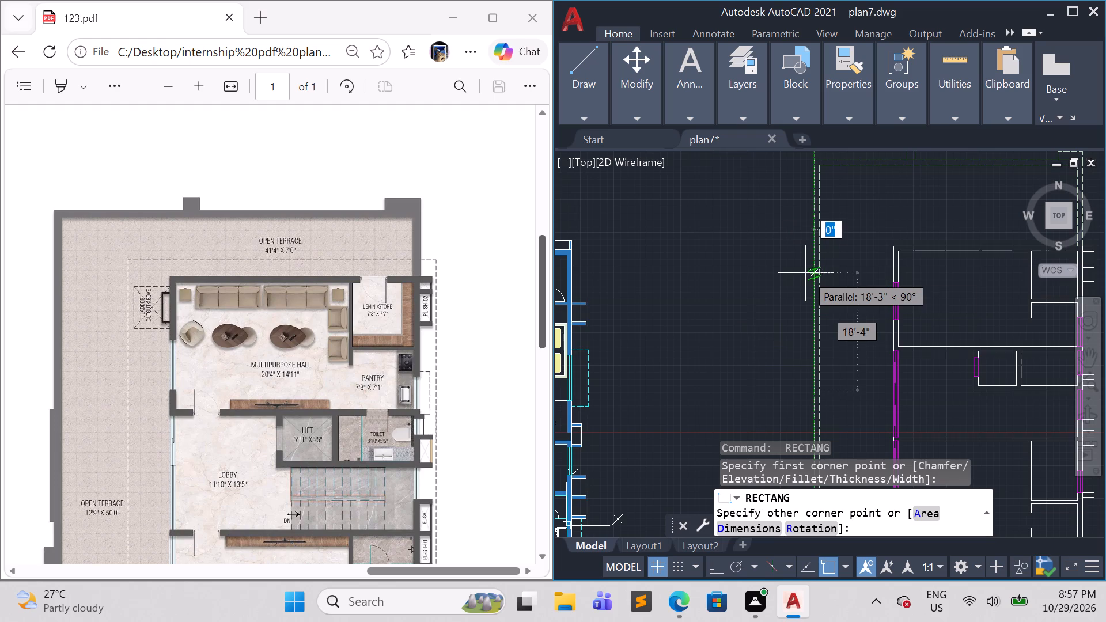
pyautogui.scroll(4, 795, 279)
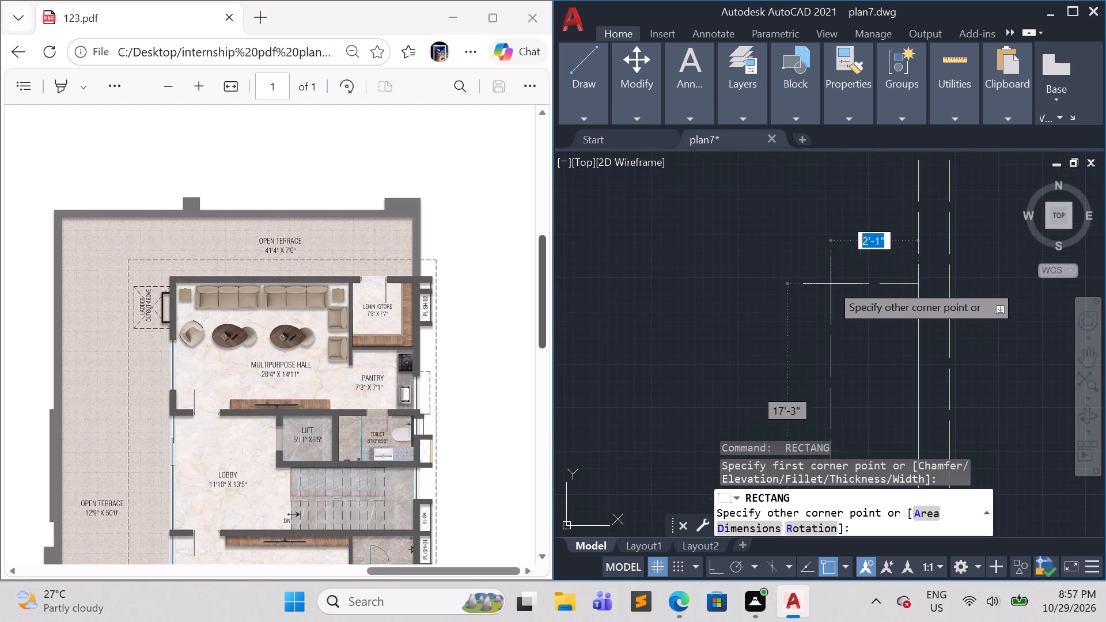
pyautogui.click(875, 290)
# Draw a shorter, wider dashed rectangle projecting from the terrace outline's left edge, just below the narrow one, following the PDF plan.
pyautogui.scroll(-5, 878, 318)
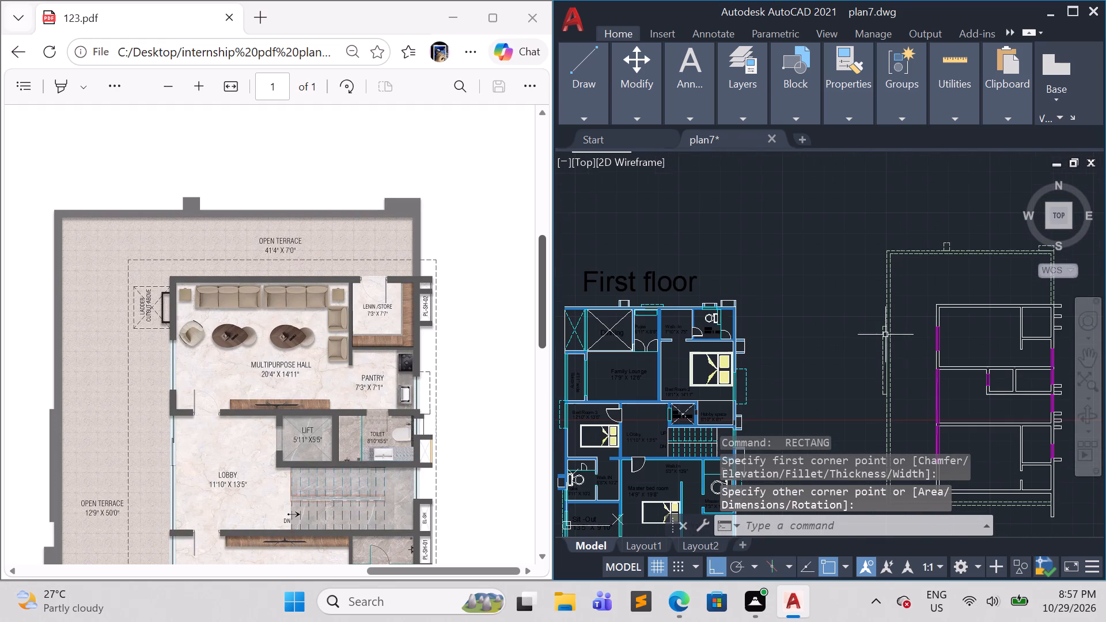
pyautogui.scroll(-3, 351, 458)
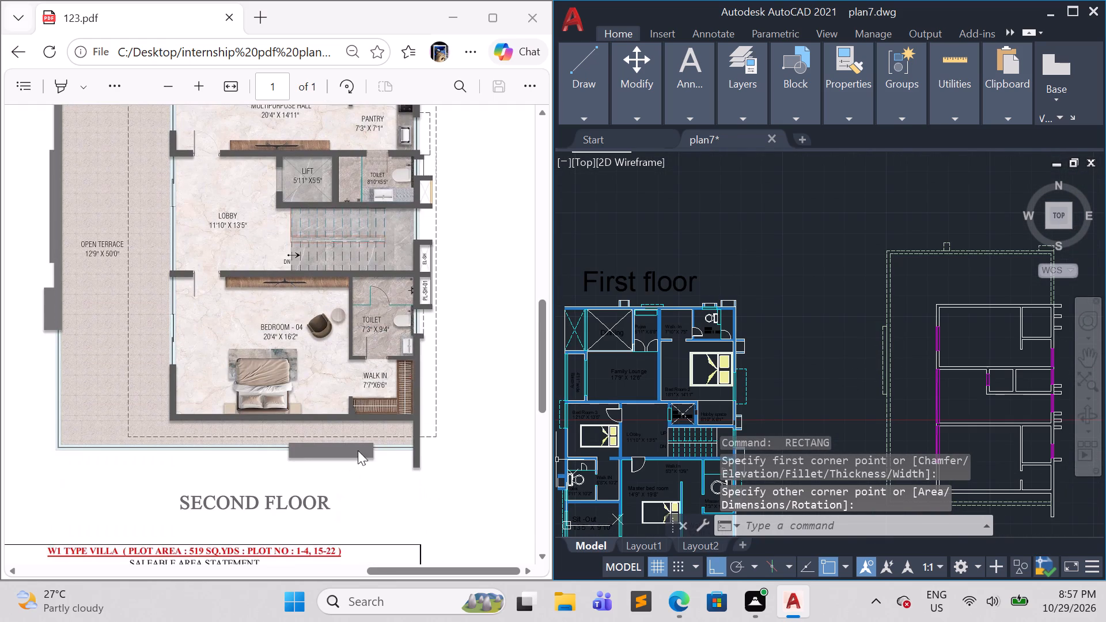
pyautogui.moveTo(916, 407); pyautogui.dragTo(912, 401, button='middle')
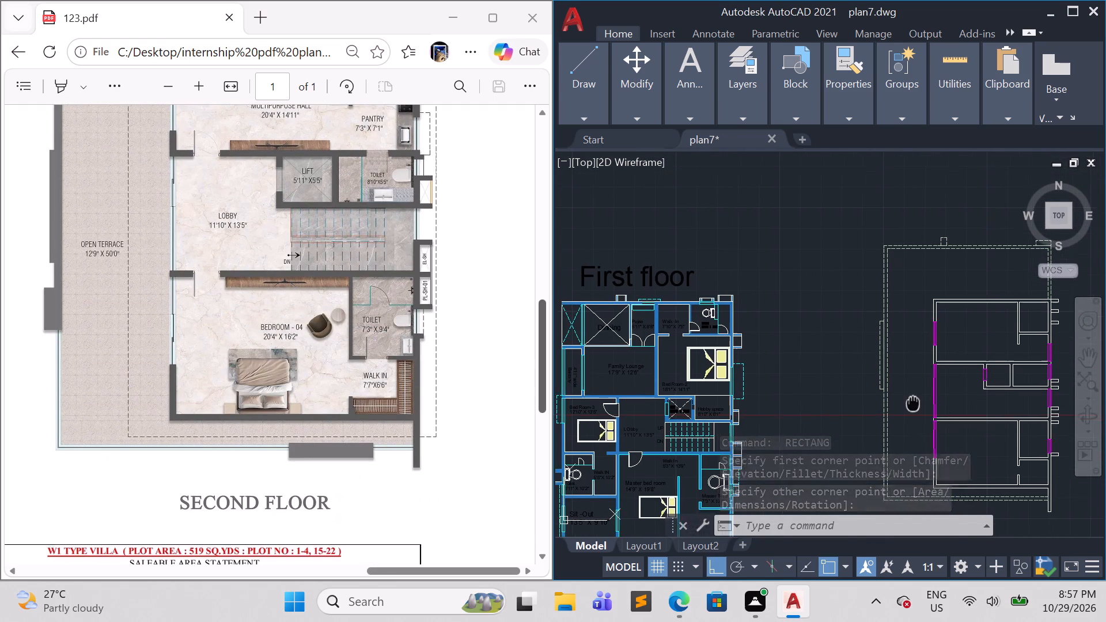
pyautogui.moveTo(912, 401); pyautogui.dragTo(896, 369, button='middle')
pyautogui.scroll(3, 893, 360)
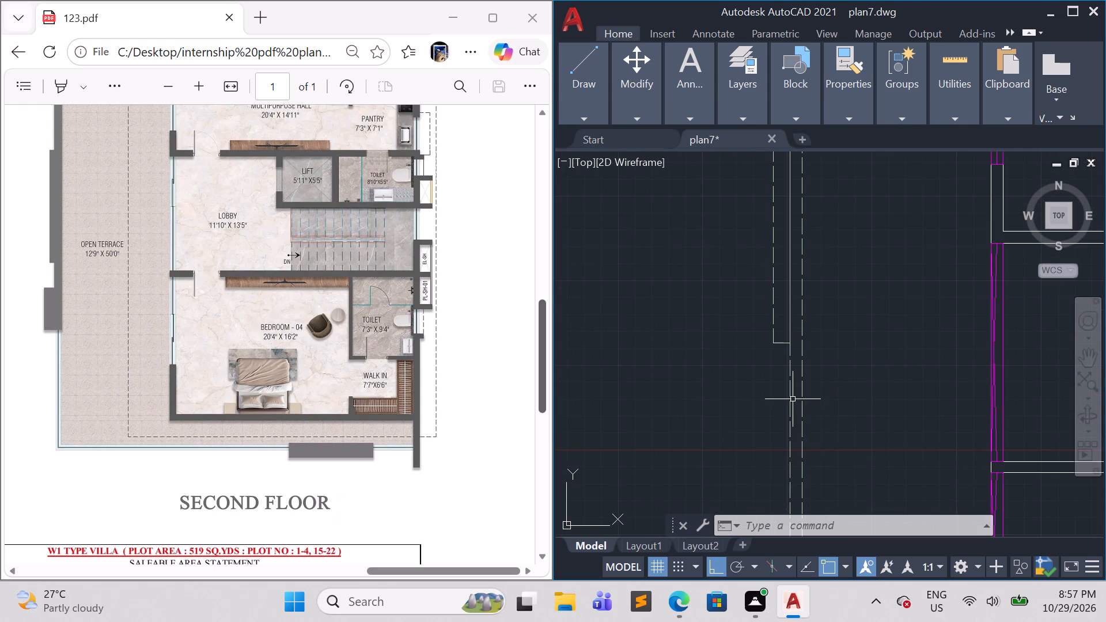
pyautogui.press('space')
pyautogui.click(791, 388)
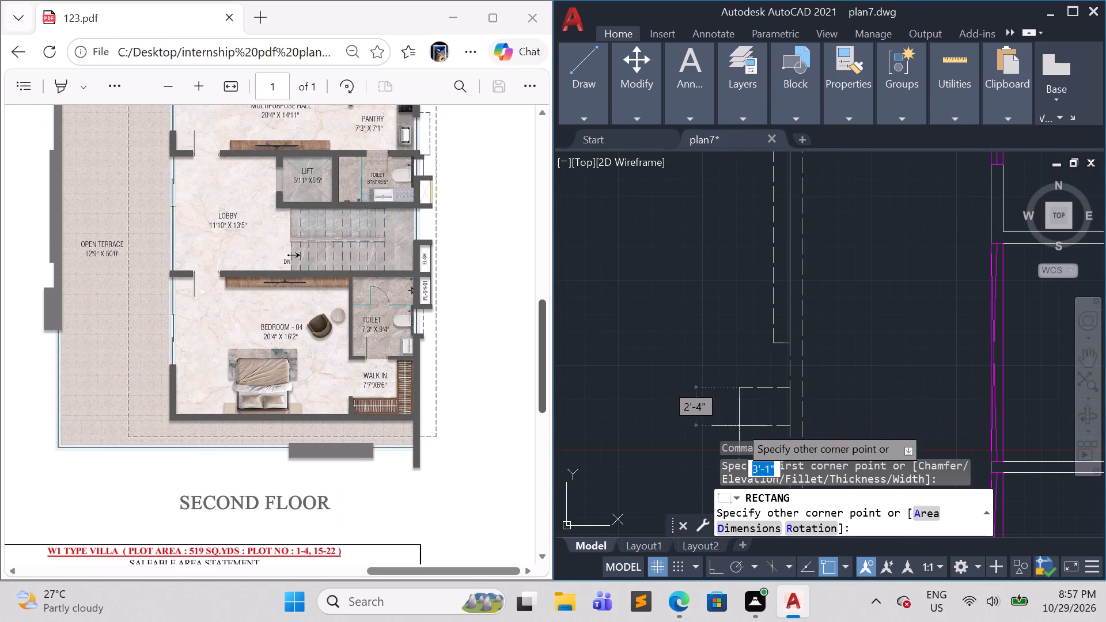
pyautogui.moveTo(739, 426); pyautogui.dragTo(804, 307, button='middle')
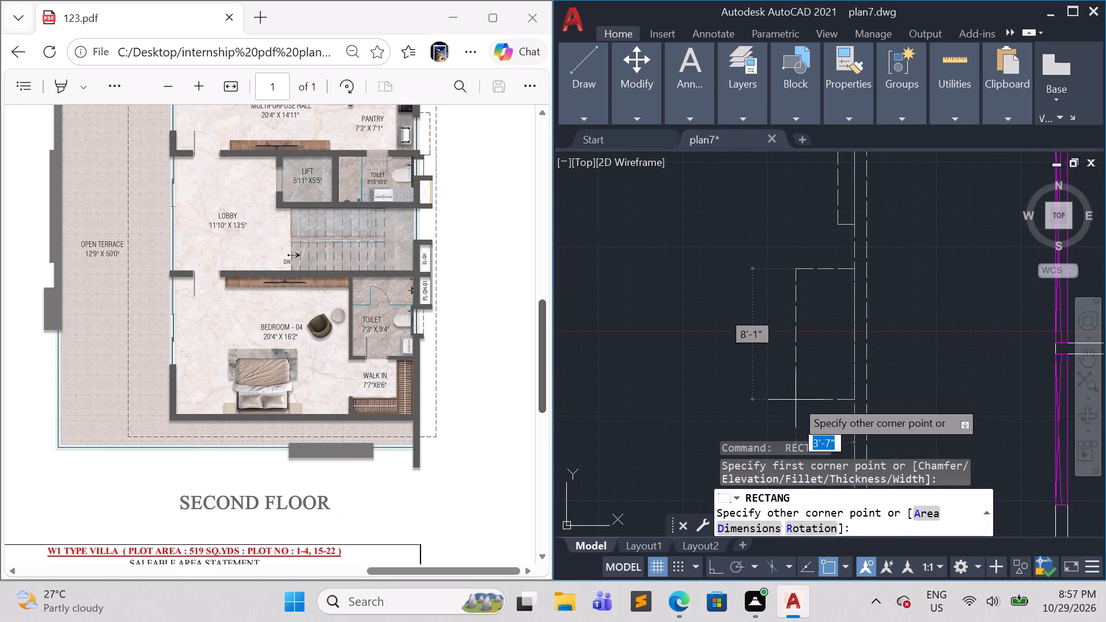
pyautogui.click(787, 433)
pyautogui.press('Escape')
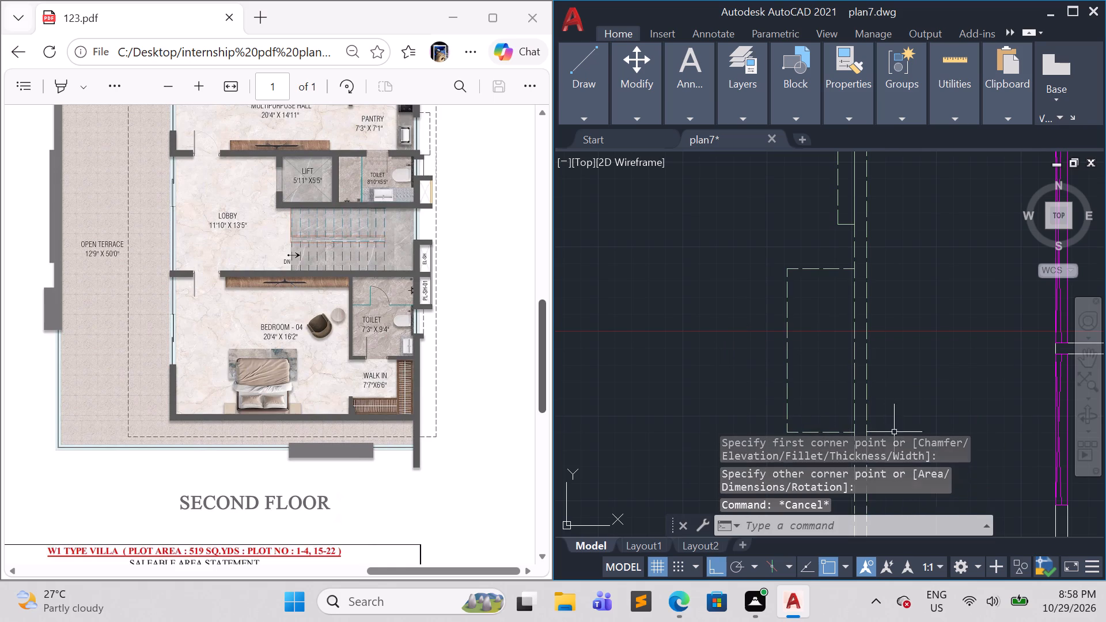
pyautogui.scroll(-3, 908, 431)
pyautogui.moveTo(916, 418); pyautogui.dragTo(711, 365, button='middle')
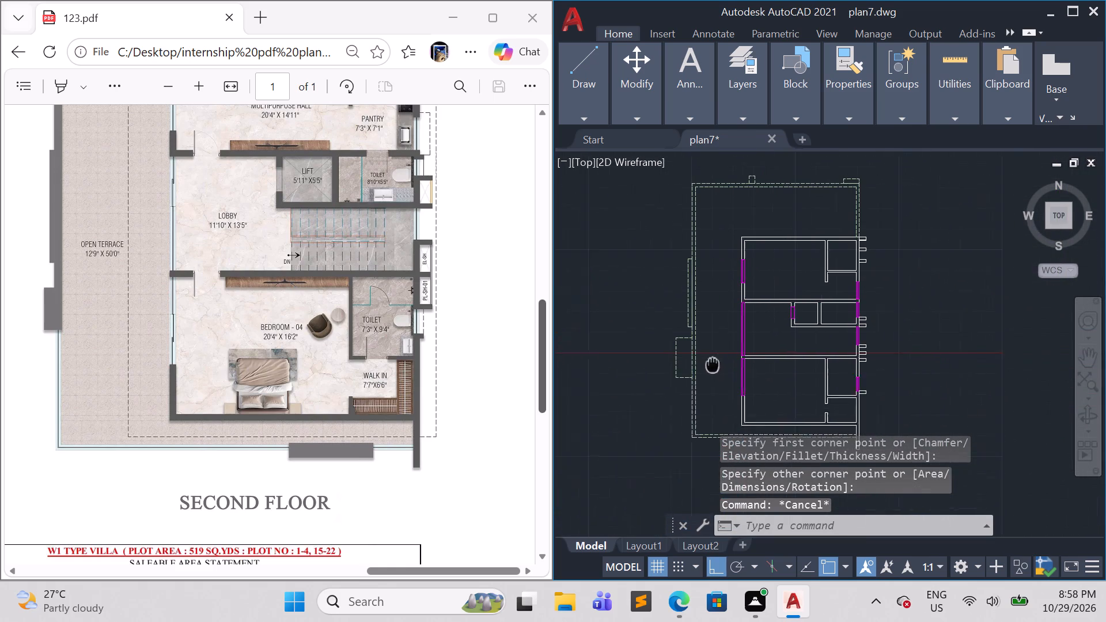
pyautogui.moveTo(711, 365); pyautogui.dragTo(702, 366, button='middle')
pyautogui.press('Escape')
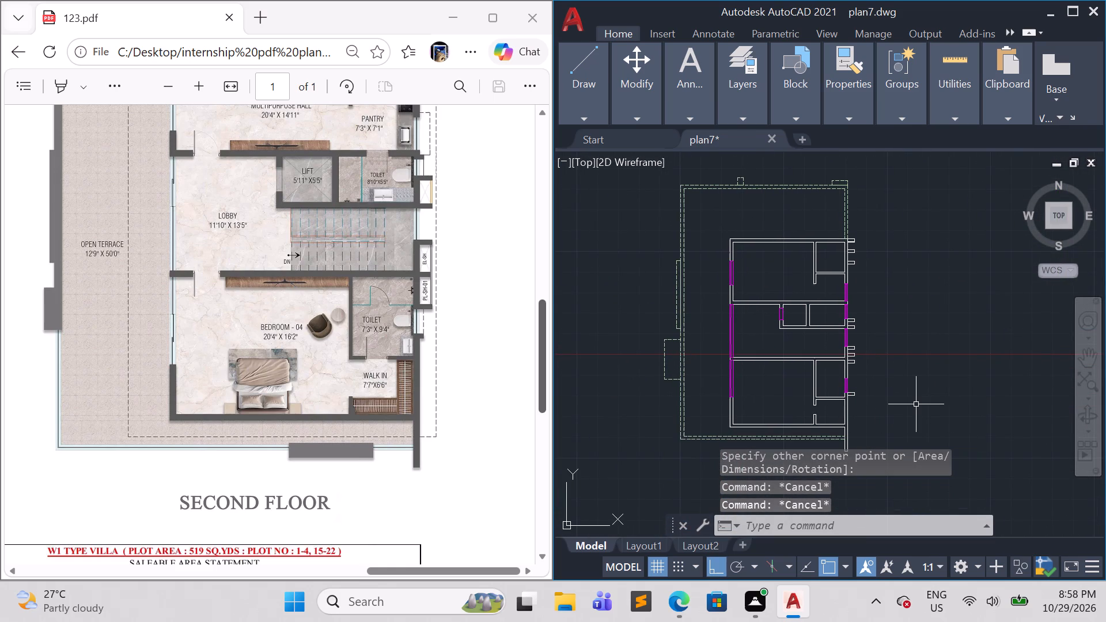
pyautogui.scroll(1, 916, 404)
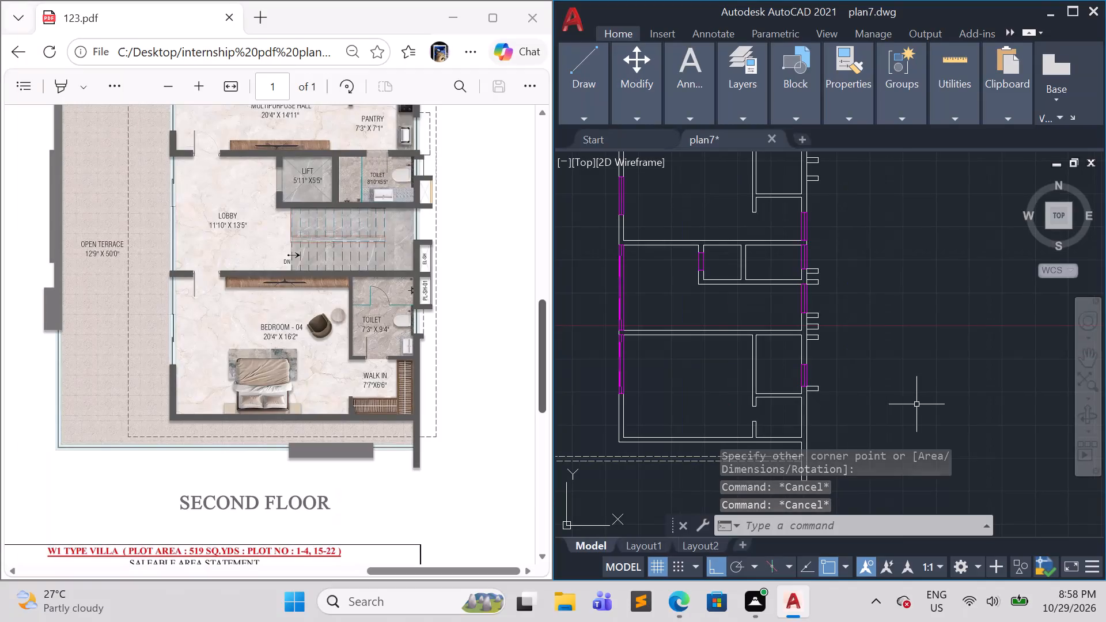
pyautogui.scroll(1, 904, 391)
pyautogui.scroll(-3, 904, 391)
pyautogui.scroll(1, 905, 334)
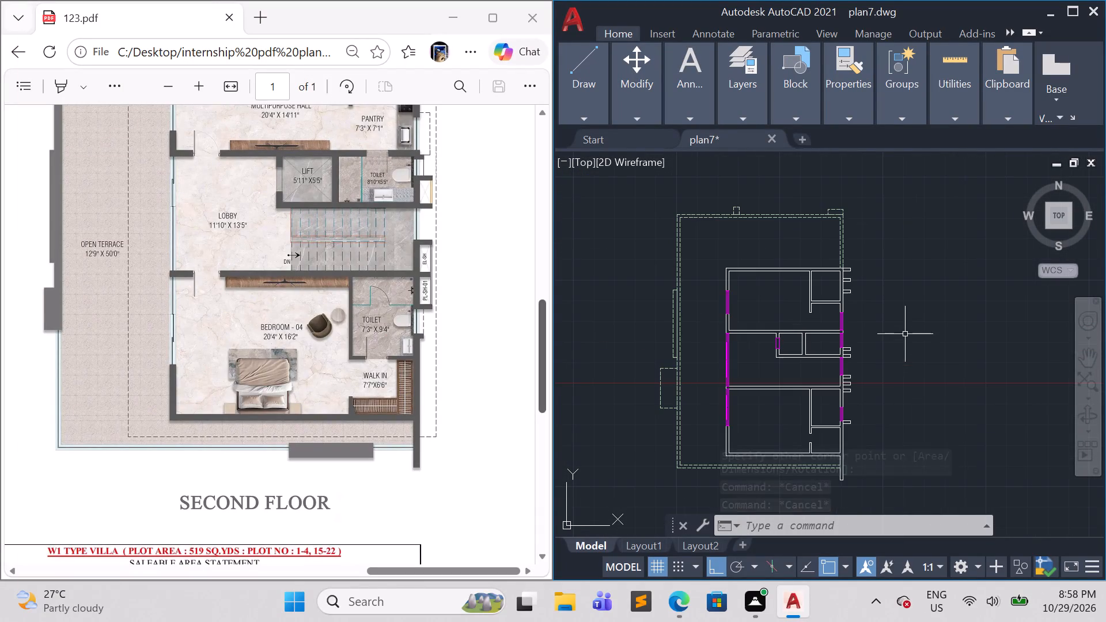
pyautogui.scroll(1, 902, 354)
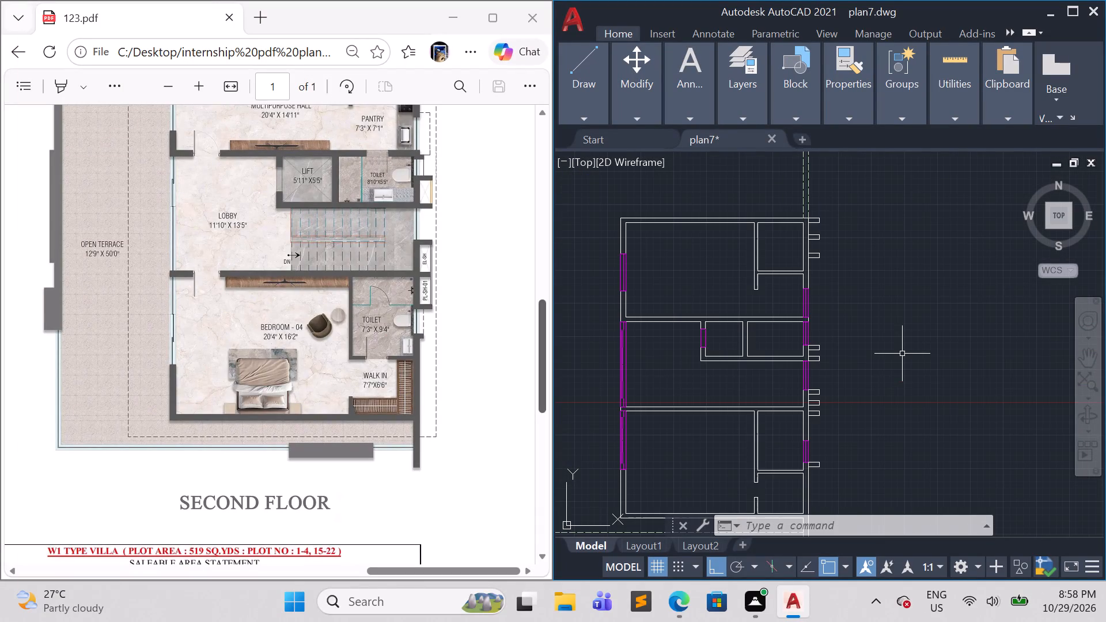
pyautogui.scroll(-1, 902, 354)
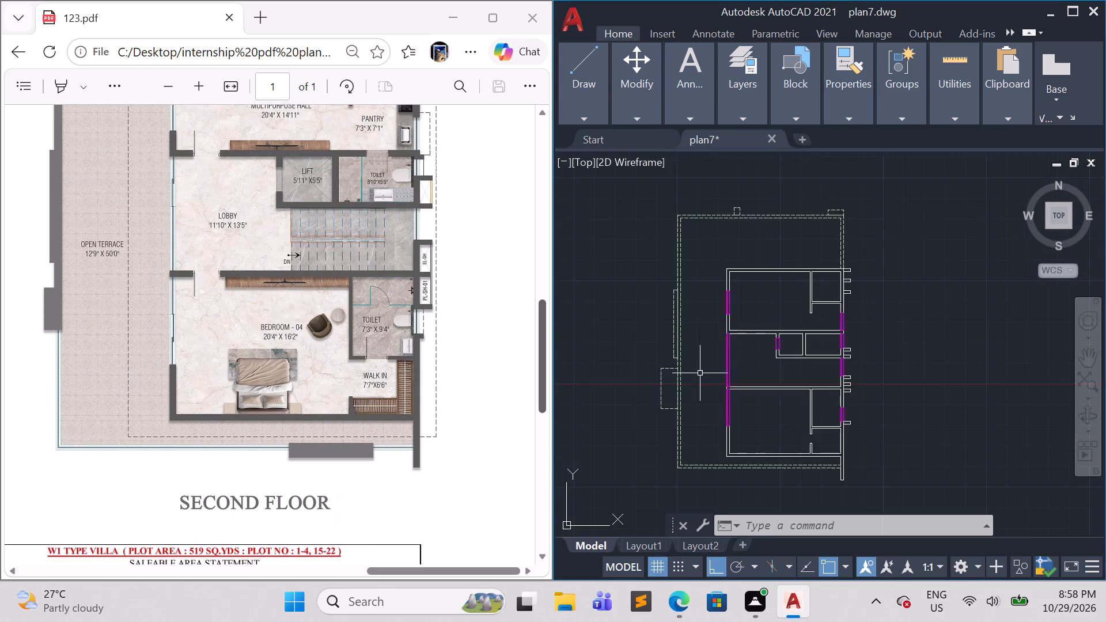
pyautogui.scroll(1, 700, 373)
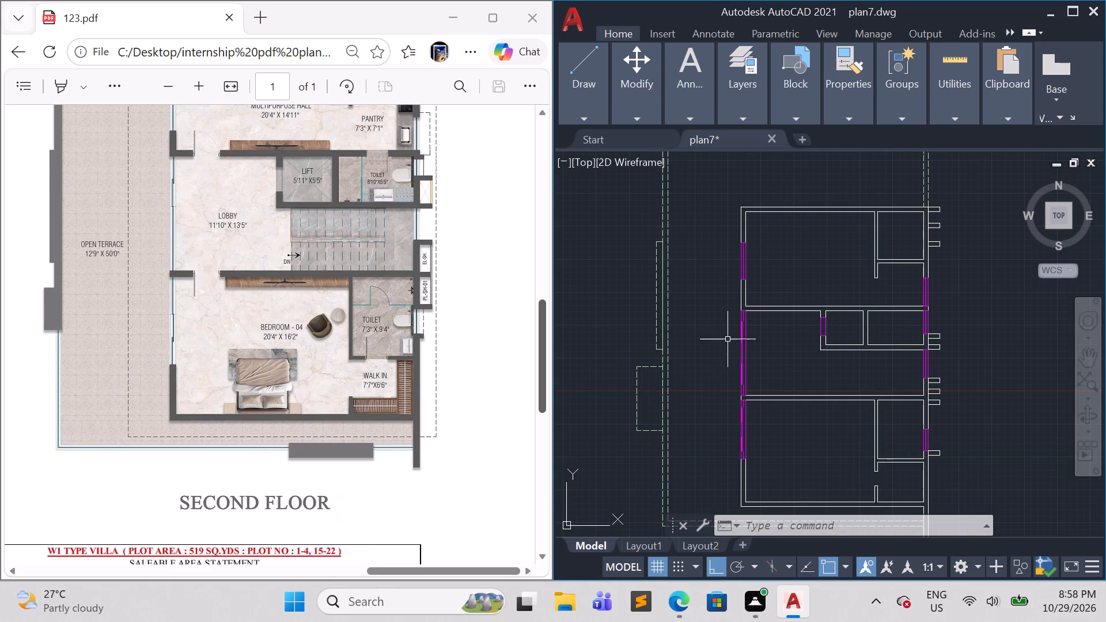
# Draw a vertical dashed line across the stairwell, from the wall below the lift to the Bedroom-04 wall, as the first stair line.
pyautogui.press('Escape')
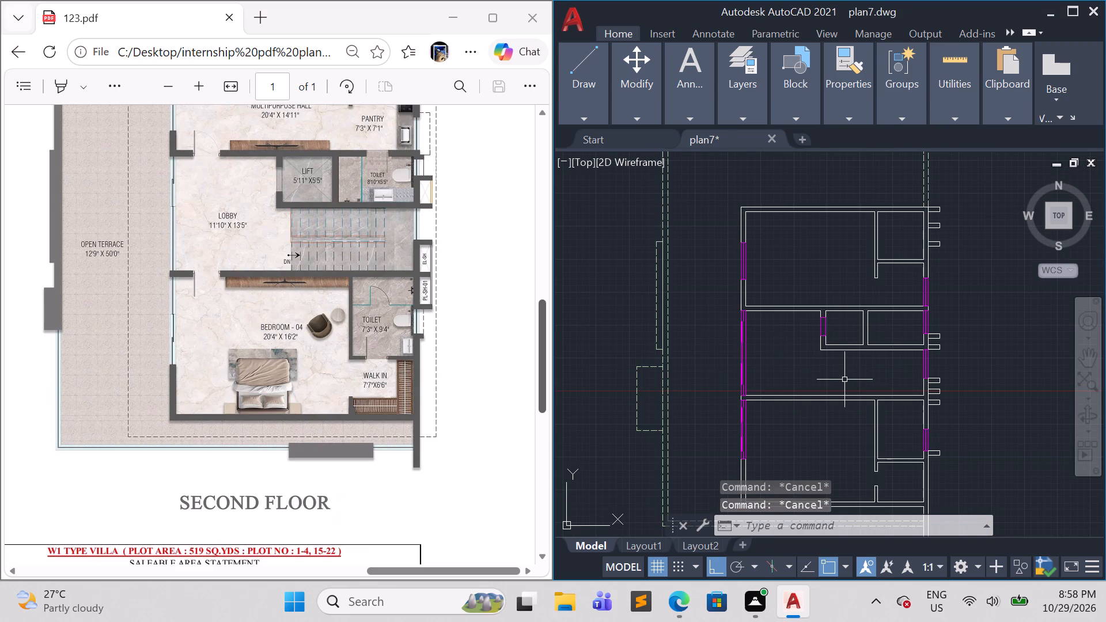
pyautogui.scroll(2, 844, 380)
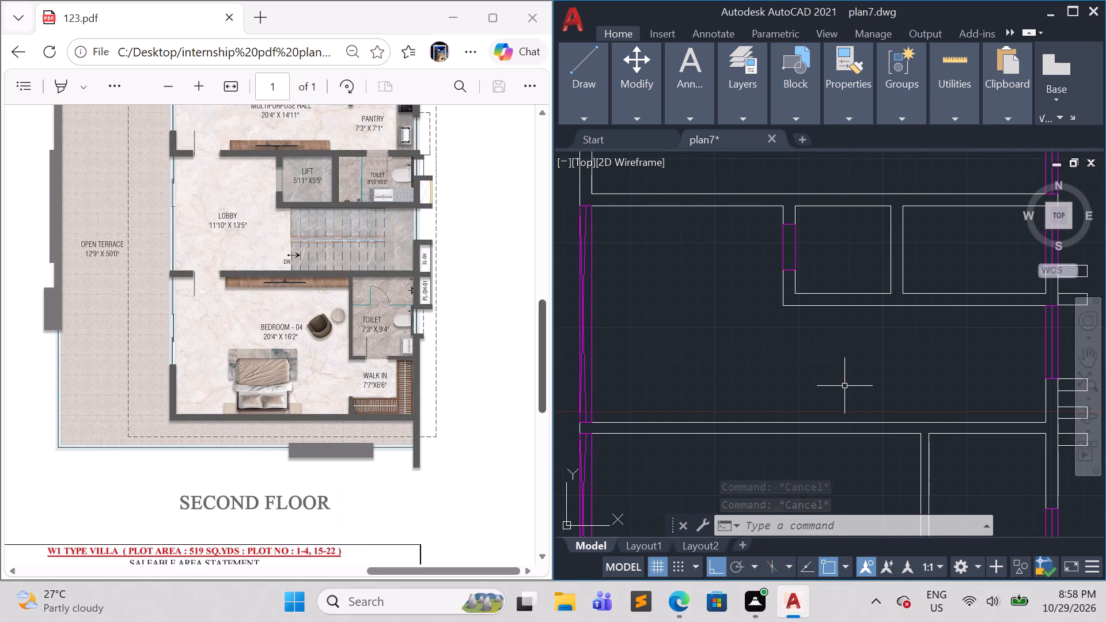
pyautogui.press('l')
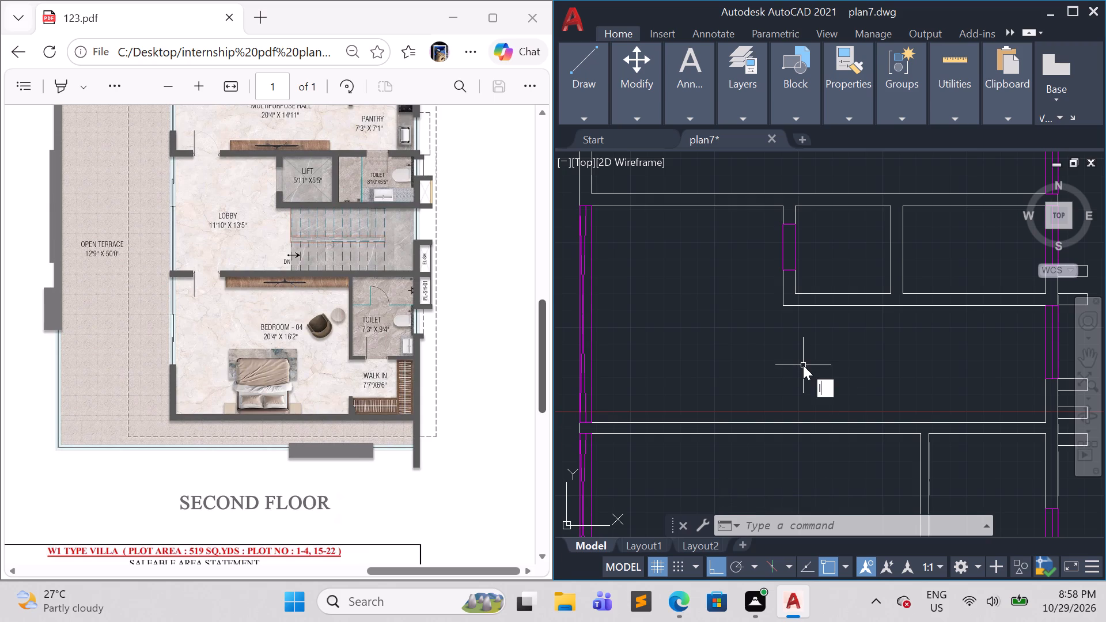
pyautogui.press('Return')
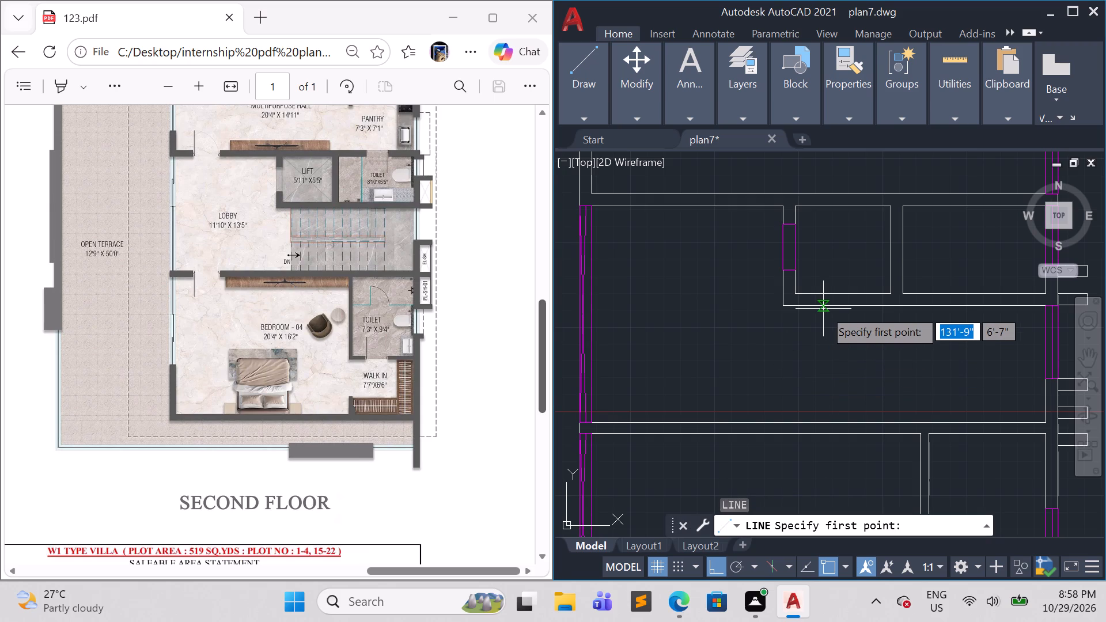
pyautogui.click(825, 302)
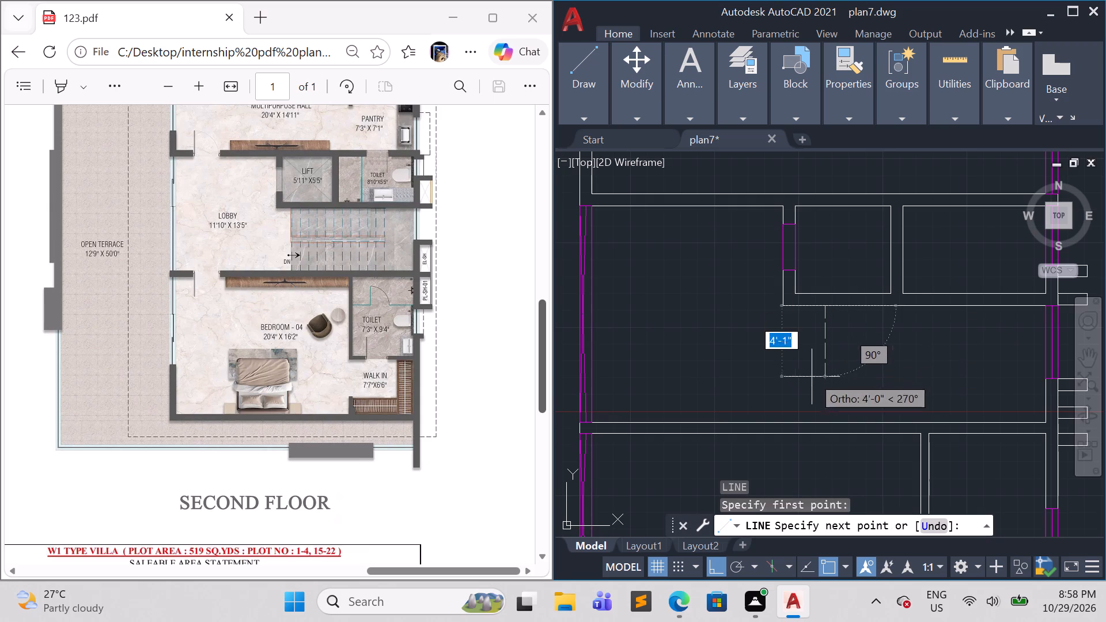
pyautogui.click(824, 421)
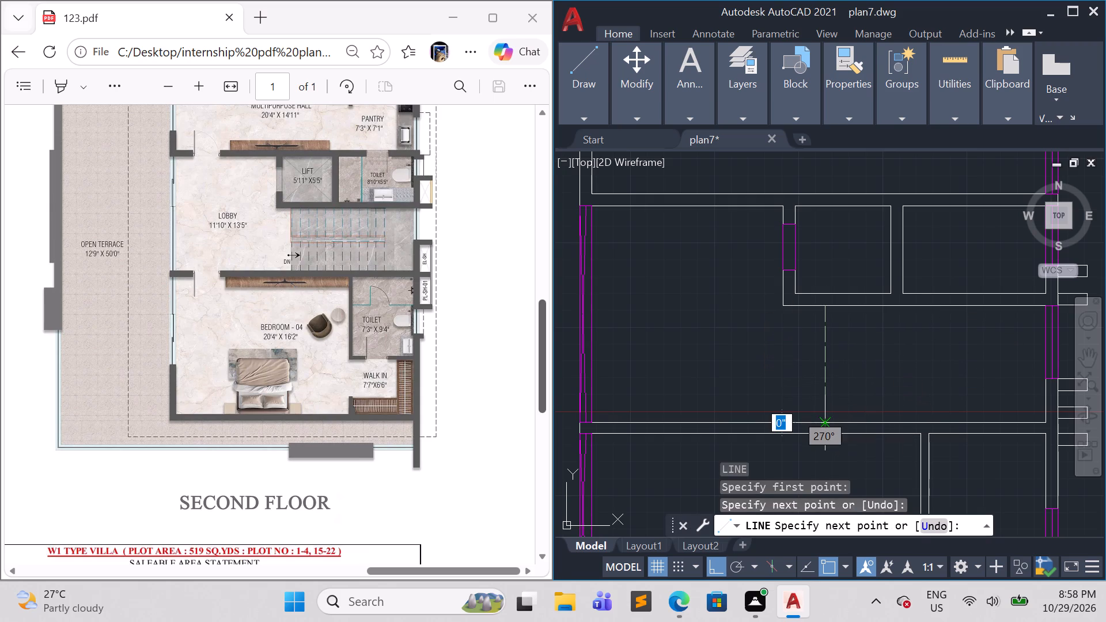
pyautogui.press('Escape')
# Draw a dashed centreline about 11'-4" long from the first stair line's midpoint, closed by a second vertical line spanning the stairwell.
pyautogui.press('l')
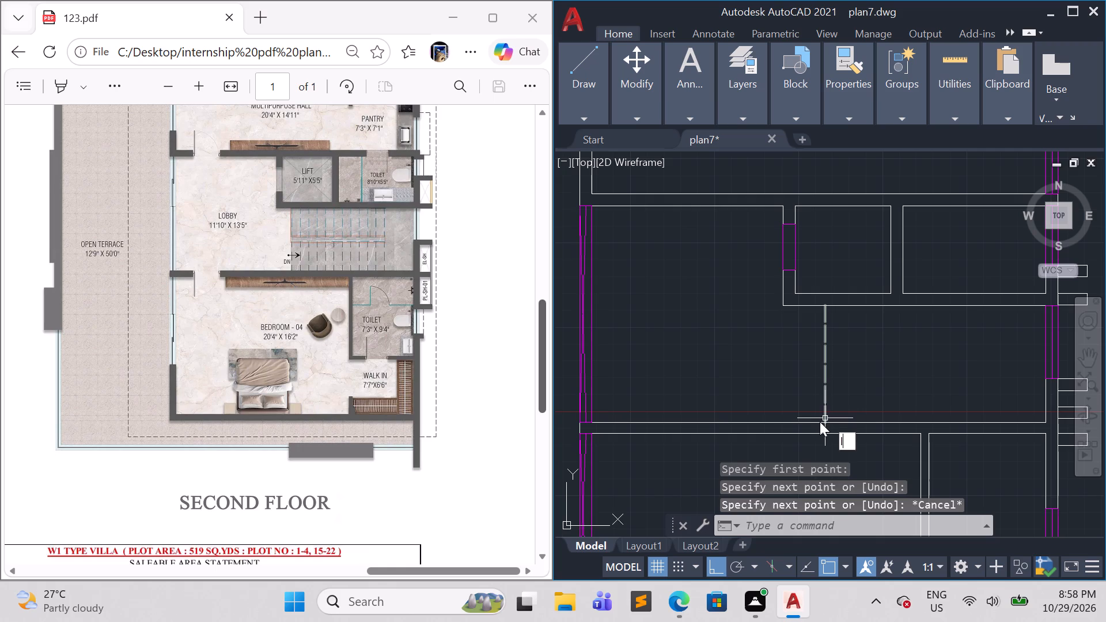
pyautogui.press('Return')
pyautogui.click(824, 367)
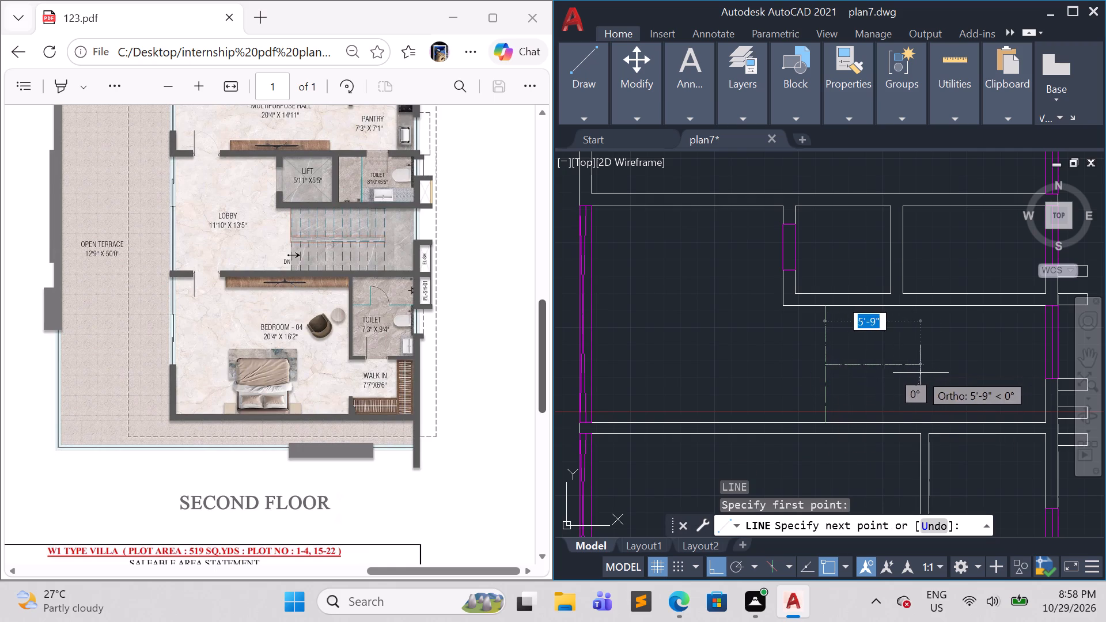
pyautogui.click(1008, 363)
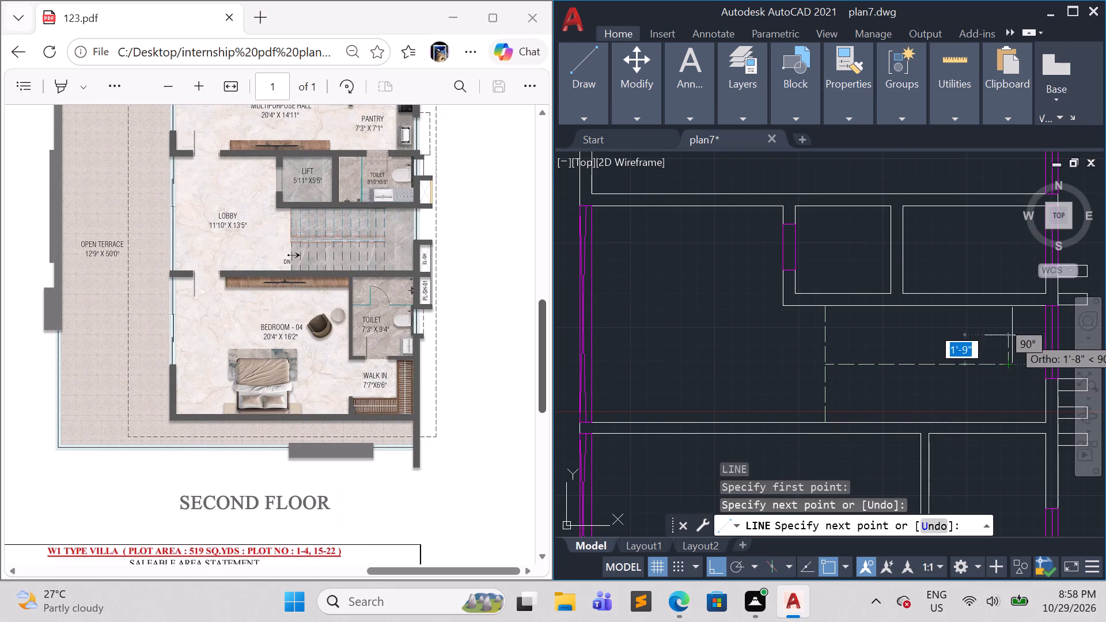
pyautogui.click(1007, 301)
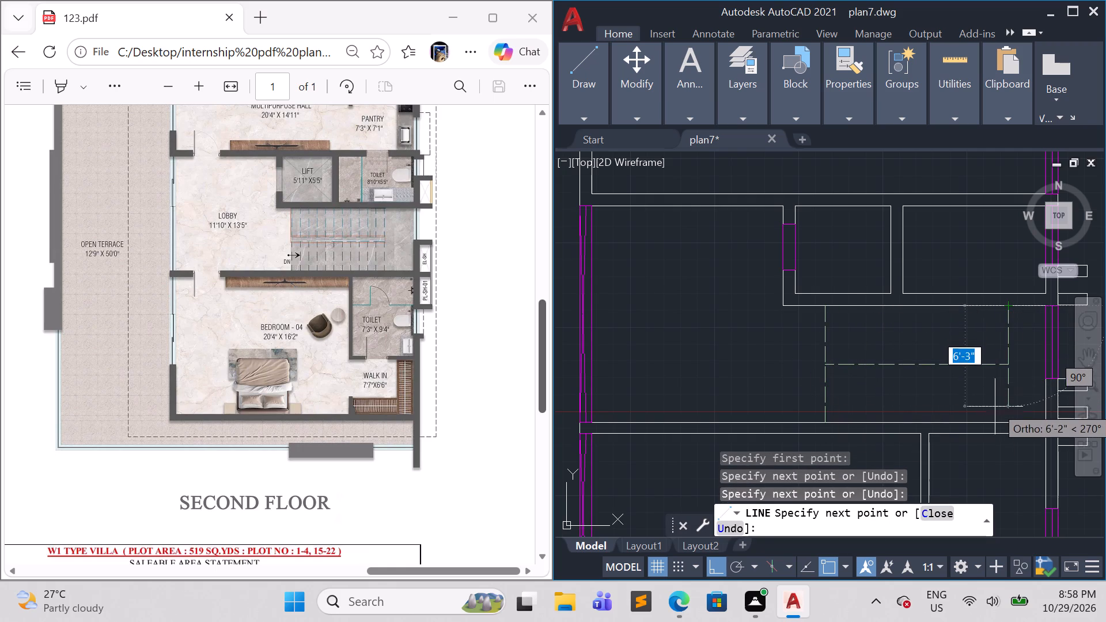
pyautogui.click(1005, 422)
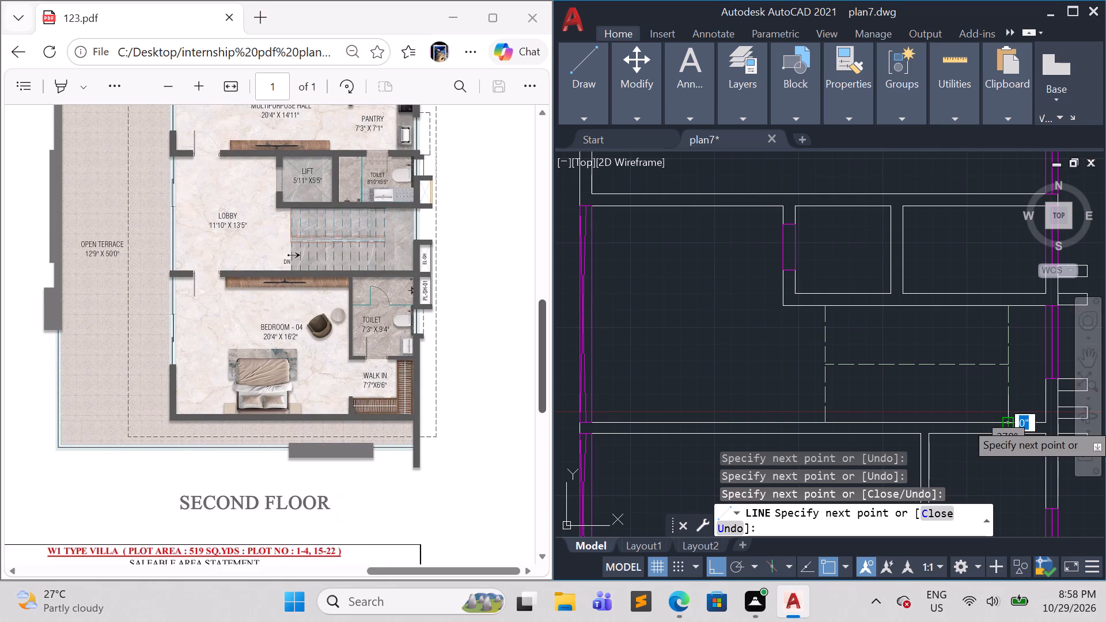
pyautogui.press('Escape')
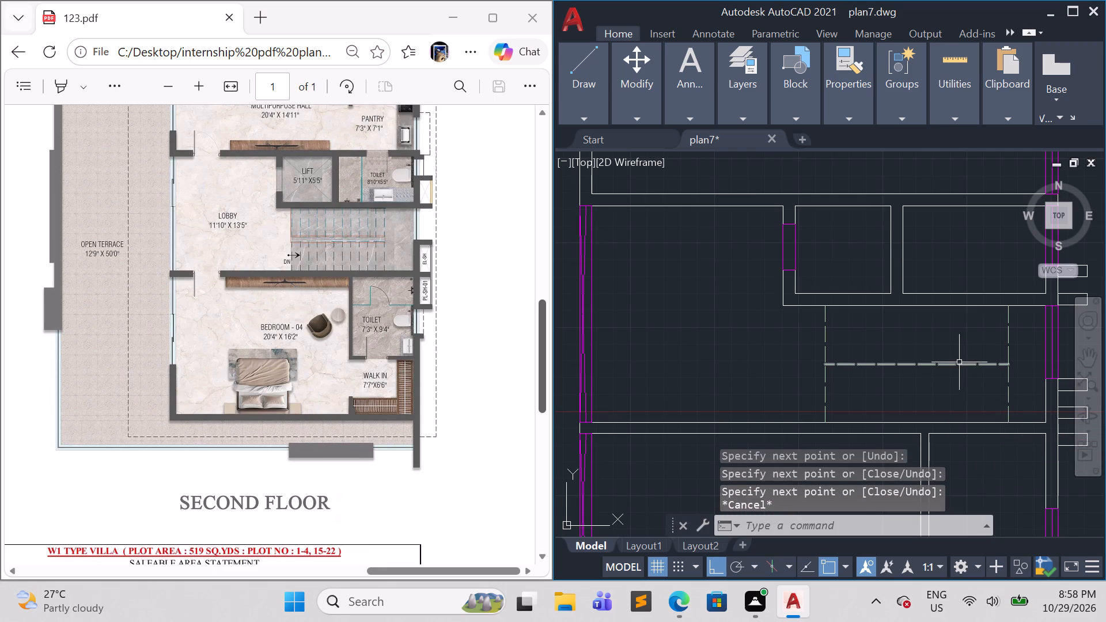
# Offset the stair's horizontal centreline 3" to both sides and erase the original line.
pyautogui.click(959, 362)
pyautogui.press('o')
pyautogui.press('Return')
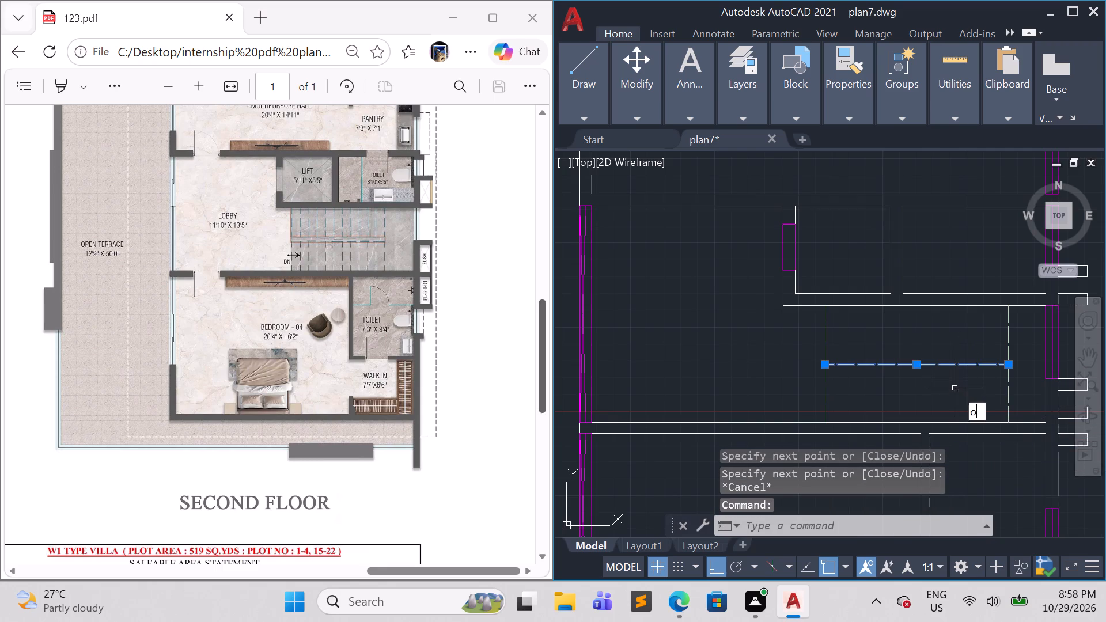
pyautogui.press('3')
pyautogui.hotkey('shift', '"')
pyautogui.press('Return')
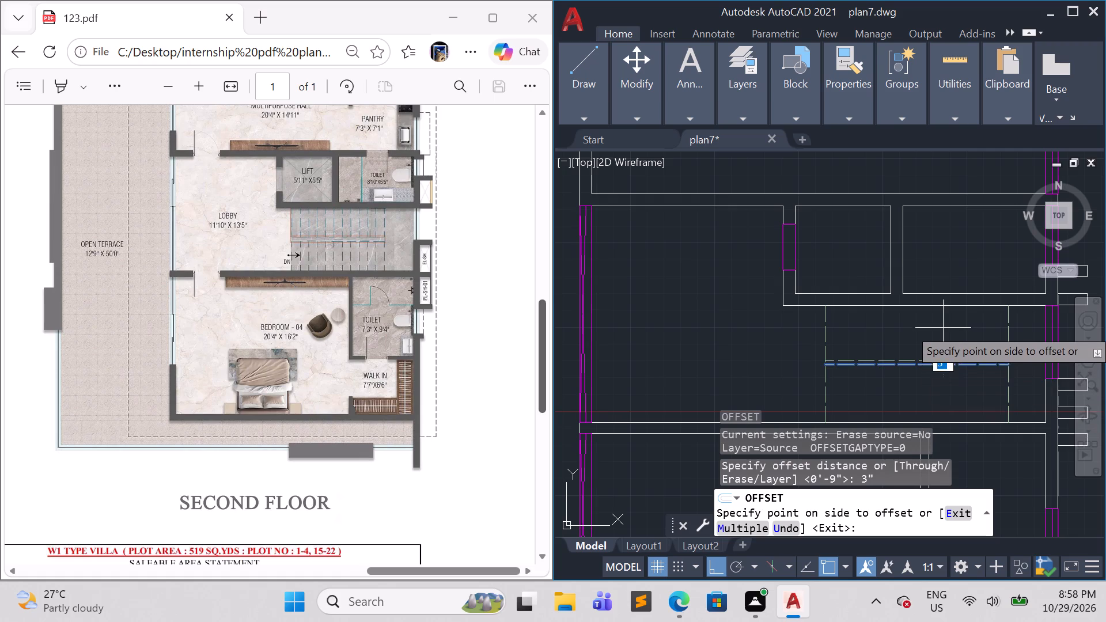
pyautogui.click(943, 328)
pyautogui.click(941, 363)
pyautogui.click(941, 380)
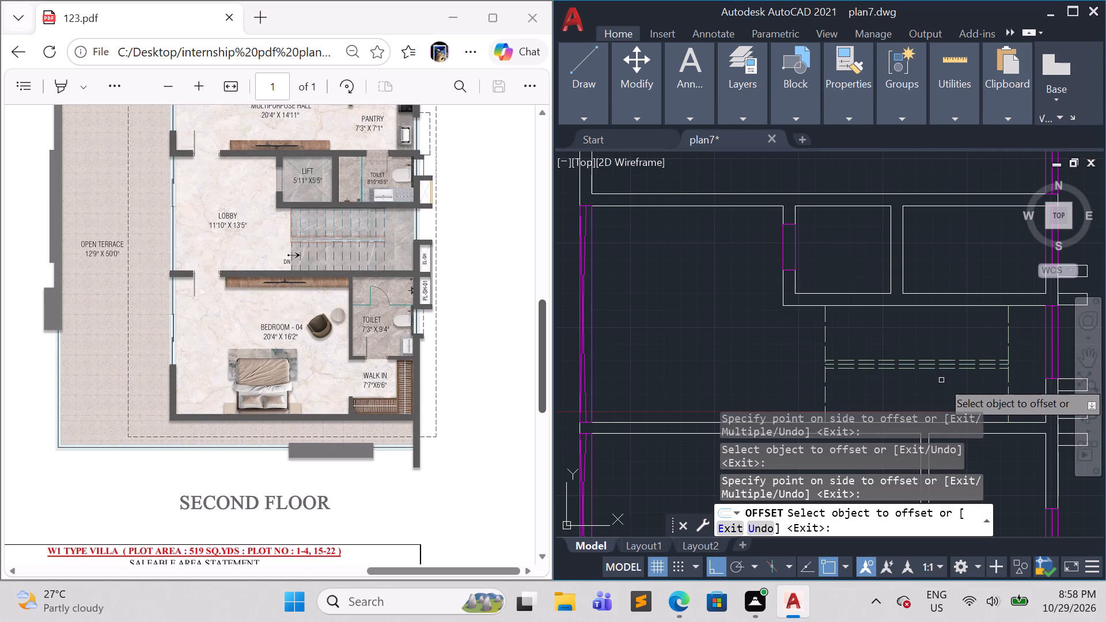
pyautogui.press('Escape')
pyautogui.click(938, 365)
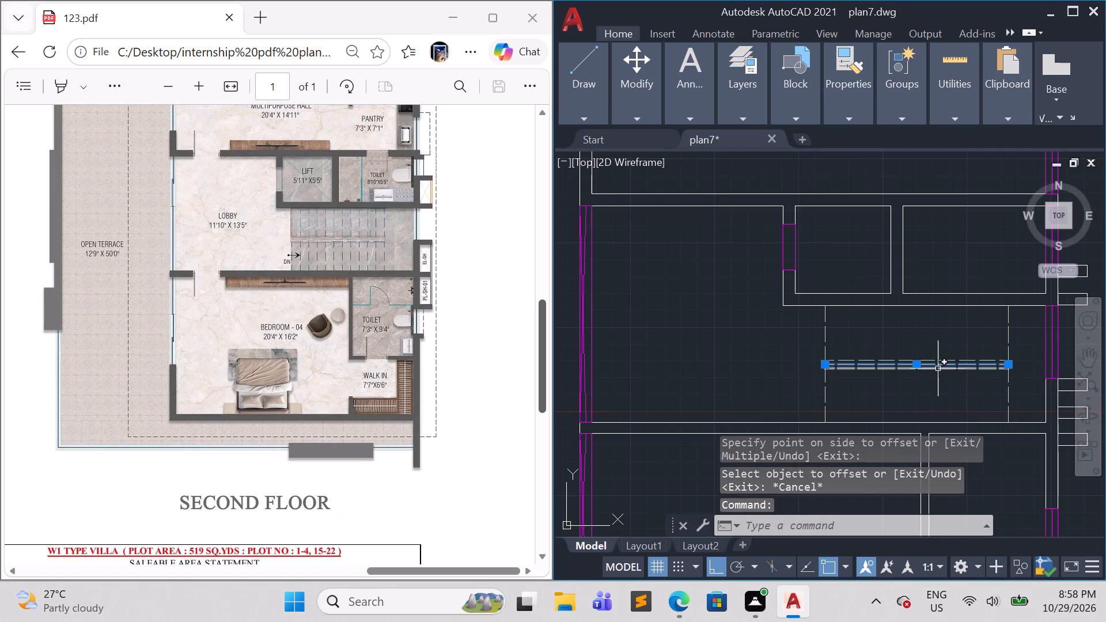
pyautogui.press('e')
pyautogui.press('Return')
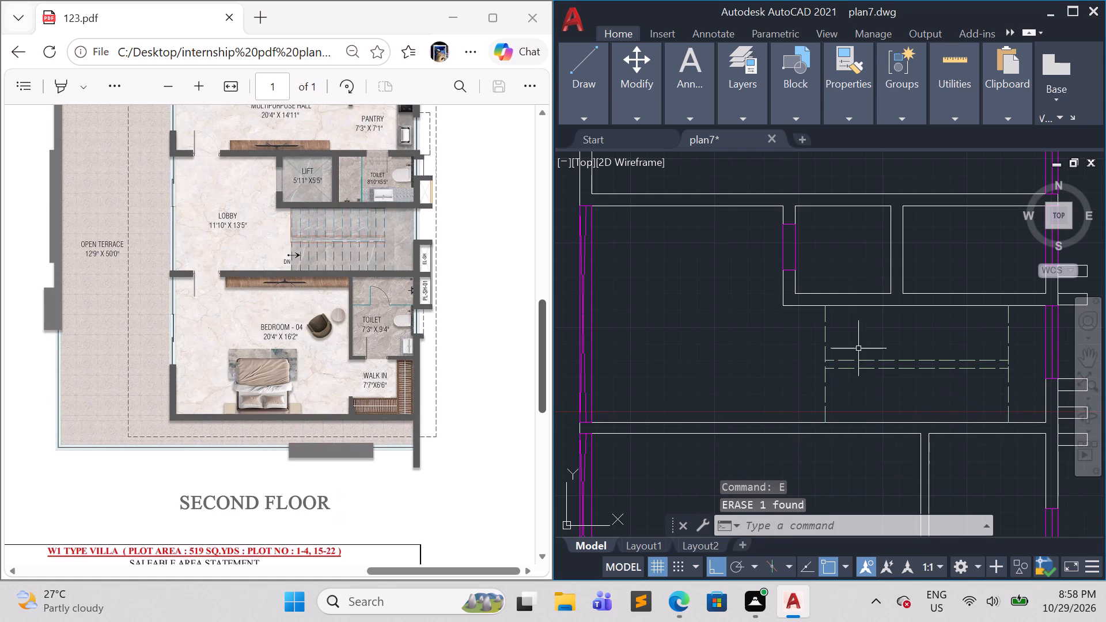
# Copy the first stair line as an array of 10 items fitted up to the stair's far end line.
pyautogui.click(824, 336)
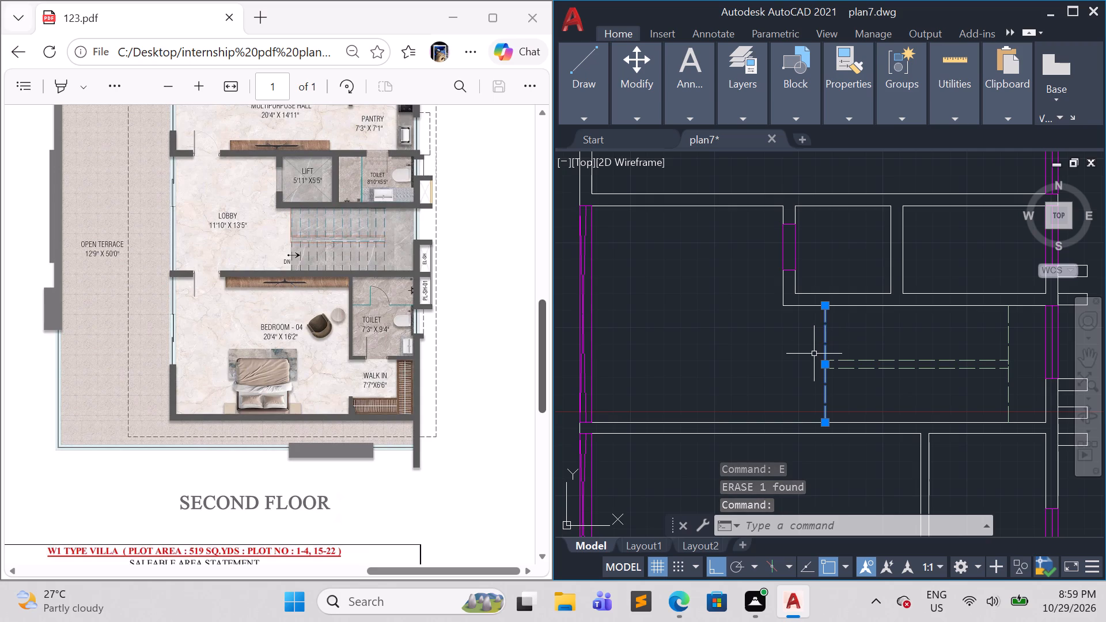
pyautogui.write('co')
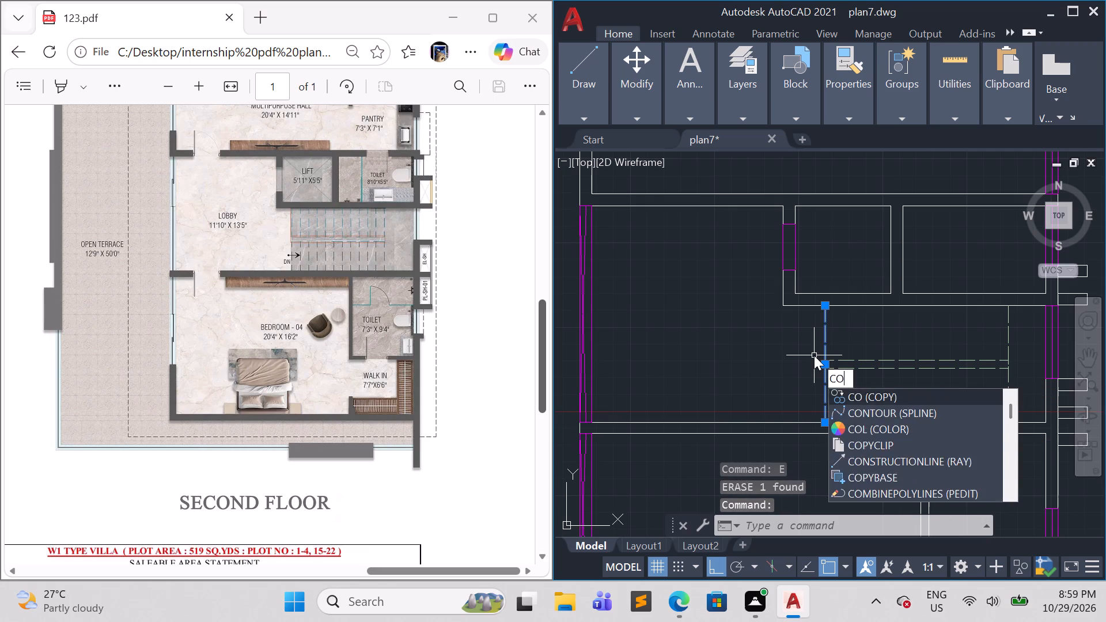
pyautogui.press('Return')
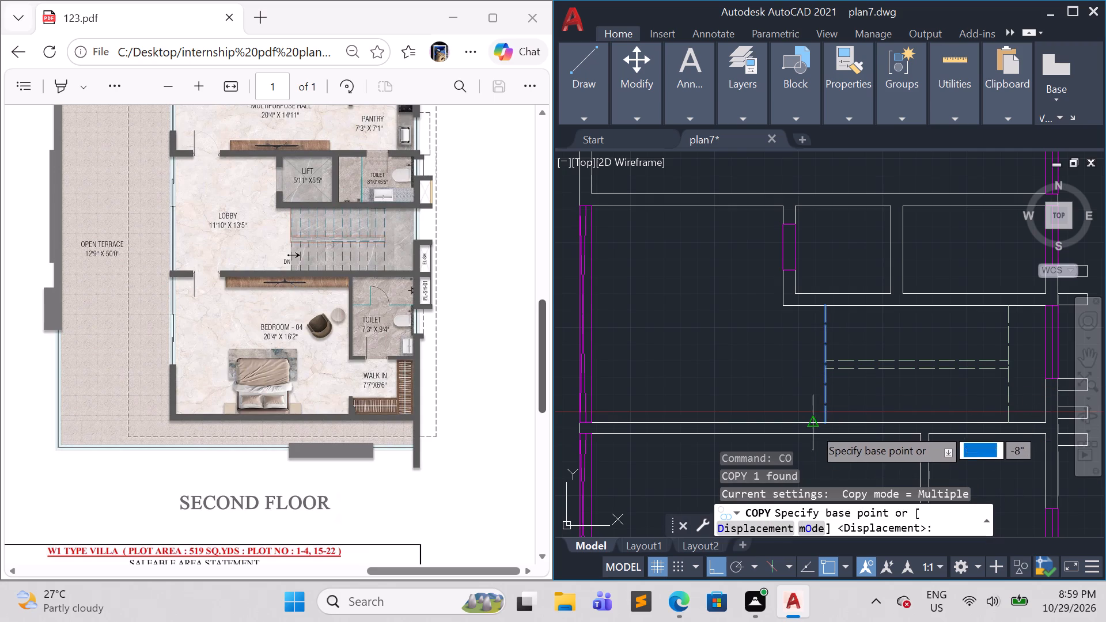
pyautogui.click(821, 423)
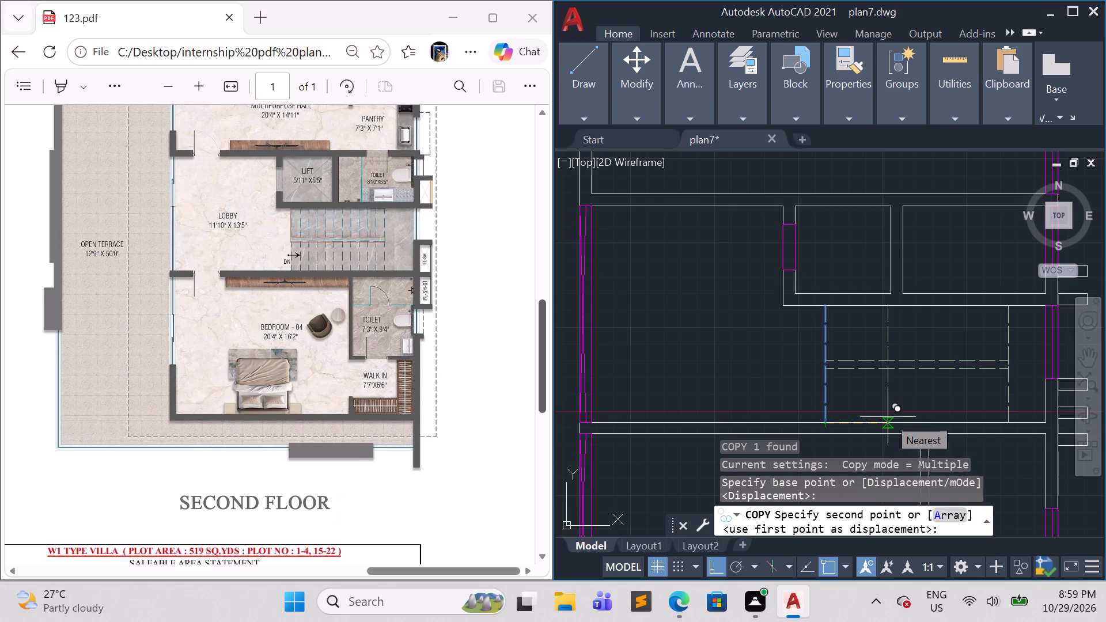
pyautogui.press('a')
pyautogui.press('Return')
pyautogui.write('10')
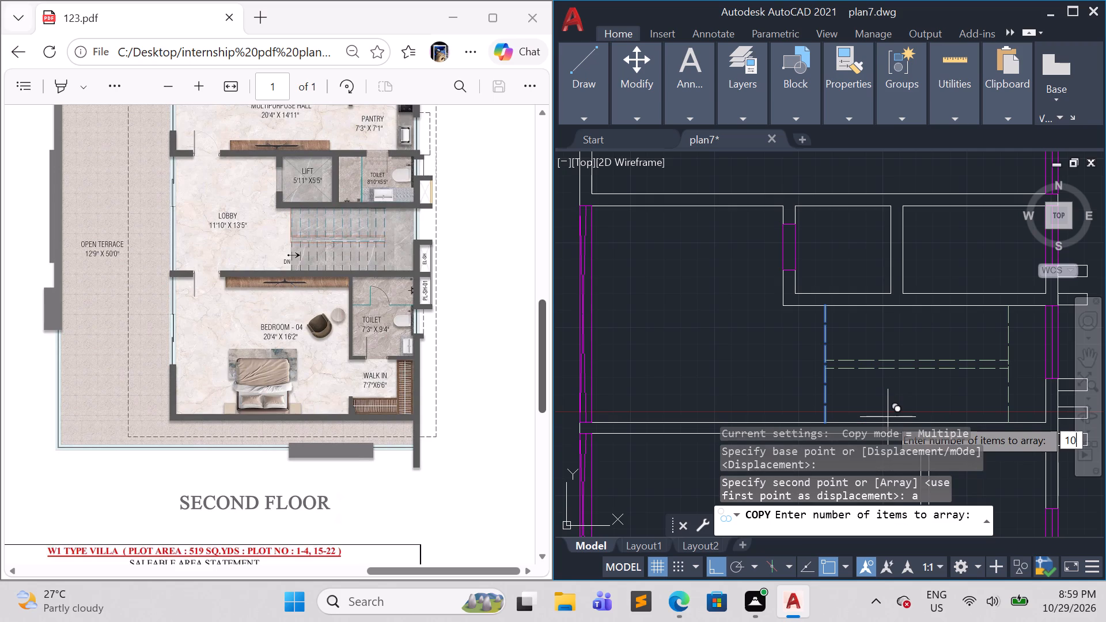
pyautogui.press('Return')
pyautogui.press('f')
pyautogui.press('Return')
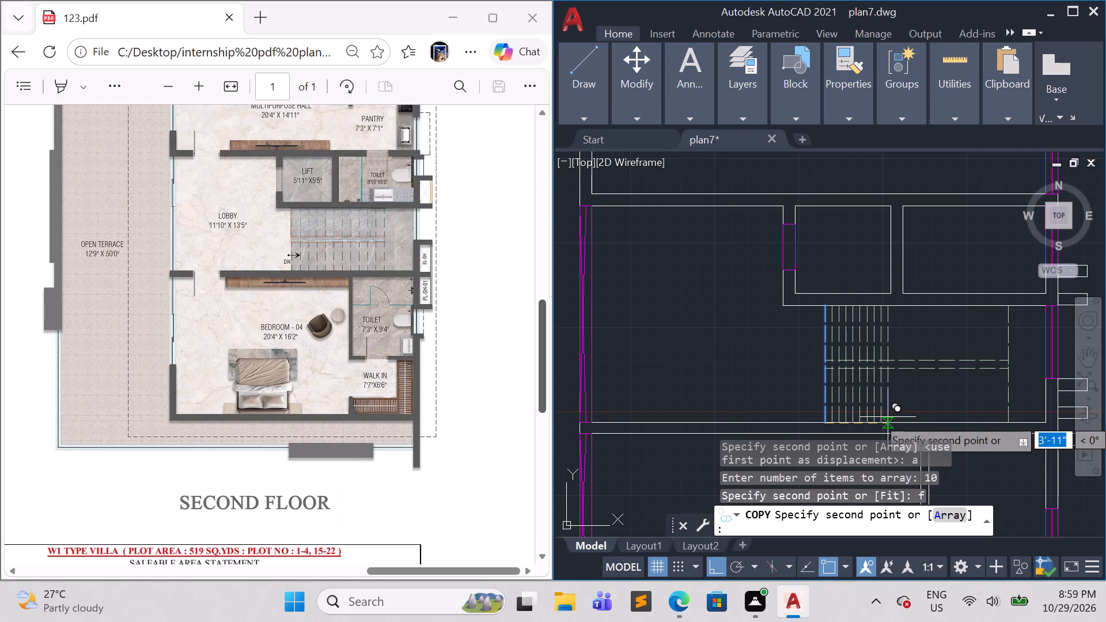
pyautogui.click(1004, 422)
pyautogui.press('Escape')
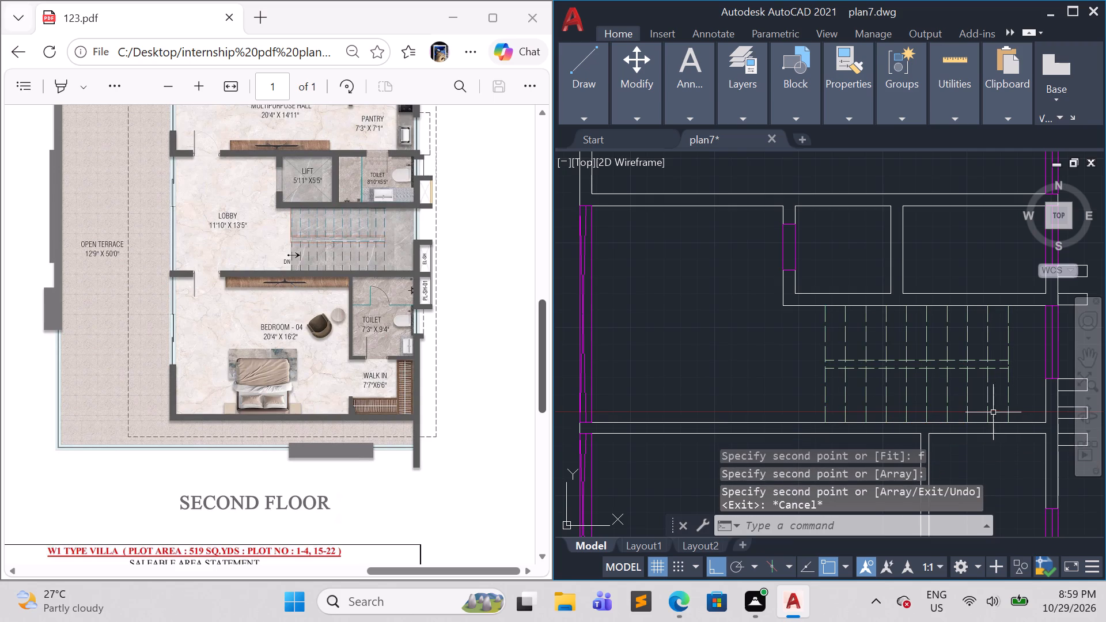
# Trim the vertical stair lines between the two parallel middle lines to clear the gap between the flights.
pyautogui.scroll(1, 971, 403)
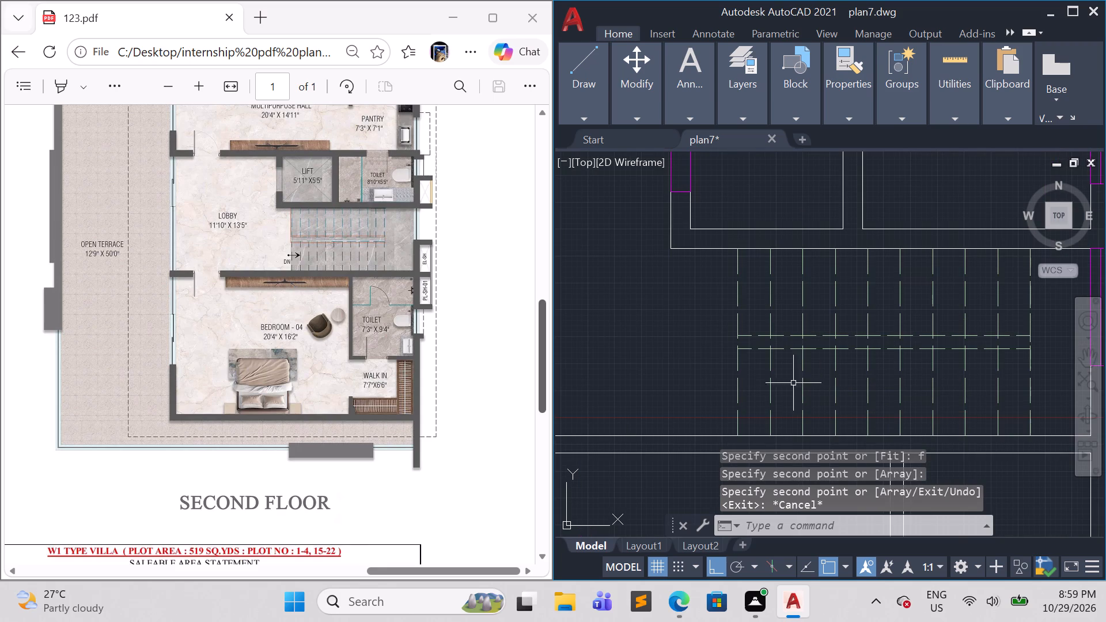
pyautogui.write('tr')
pyautogui.press('Return')
pyautogui.scroll(2, 812, 356)
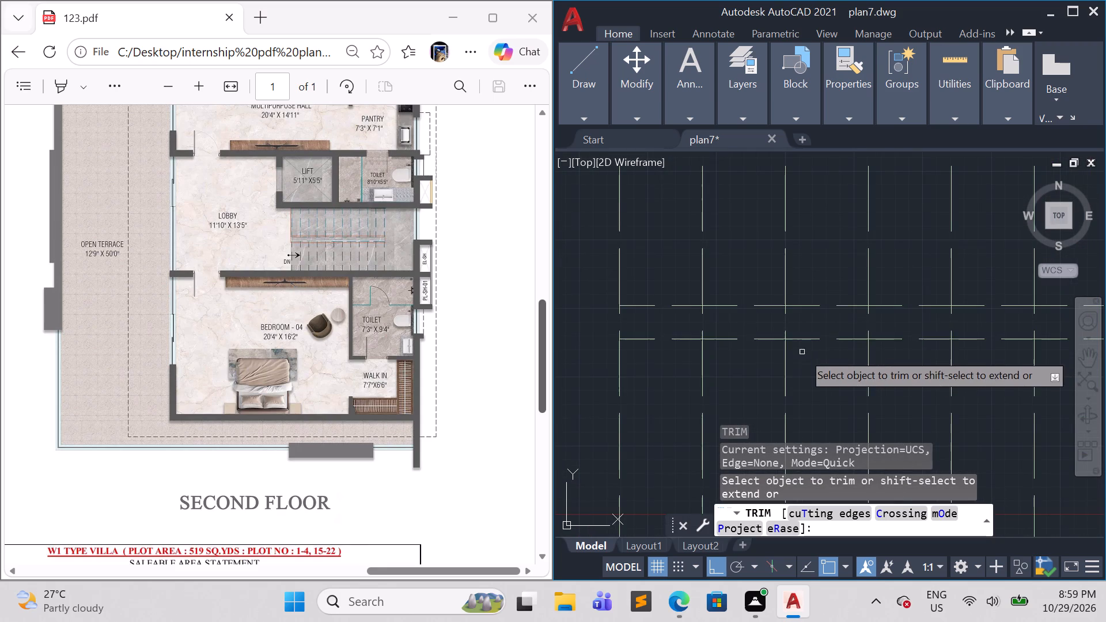
pyautogui.moveTo(668, 318); pyautogui.dragTo(882, 327)
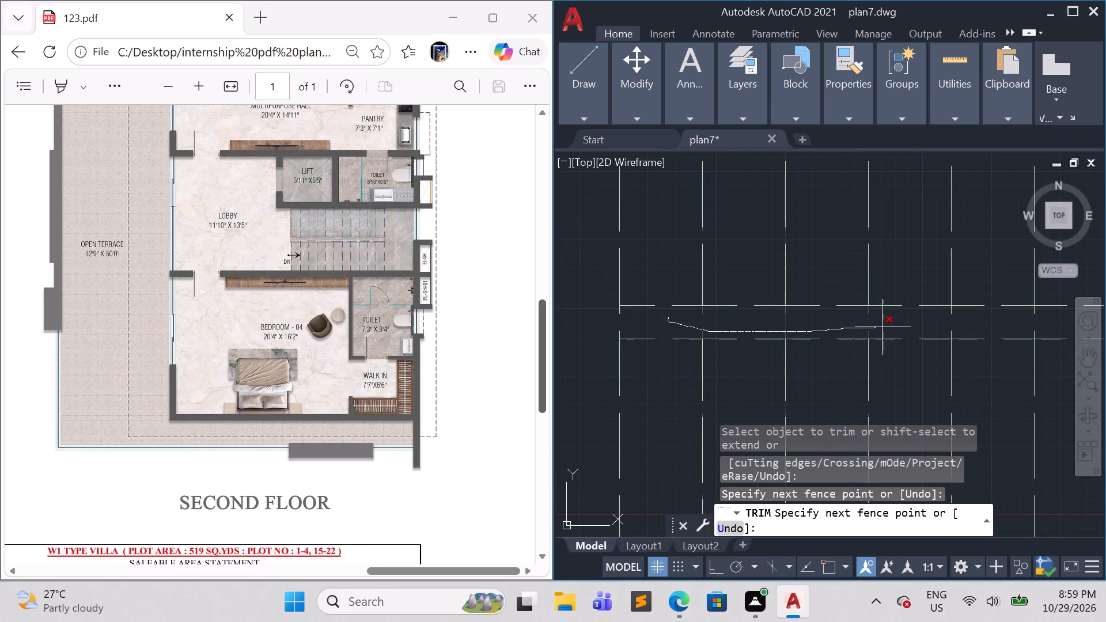
pyautogui.moveTo(882, 327); pyautogui.dragTo(975, 327)
pyautogui.scroll(-4, 975, 328)
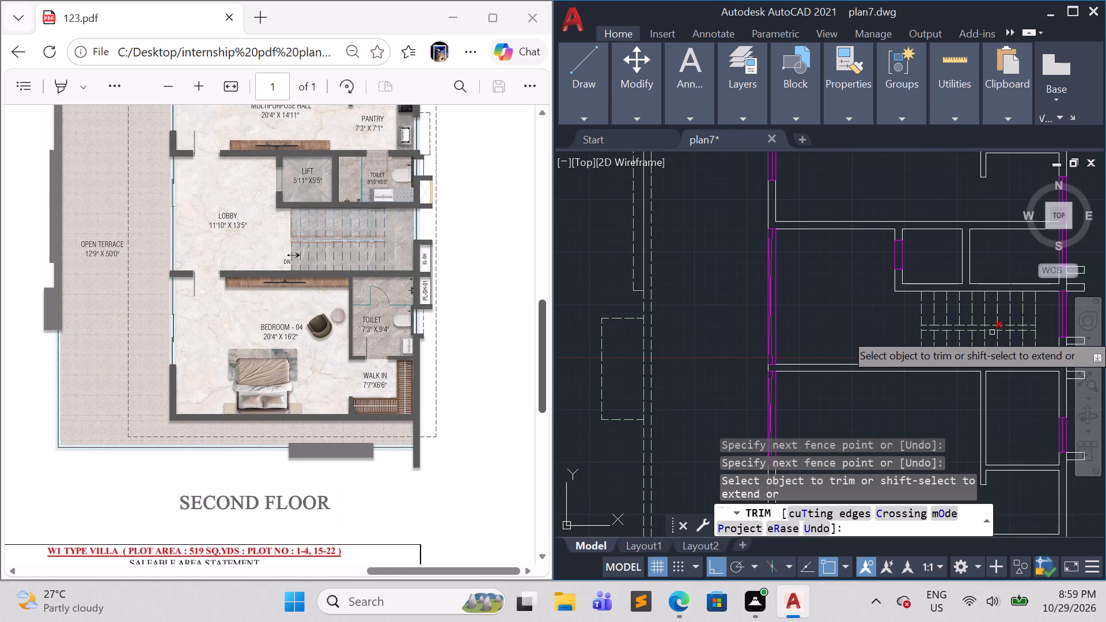
pyautogui.scroll(3, 1011, 332)
pyautogui.moveTo(1021, 312); pyautogui.dragTo(945, 311)
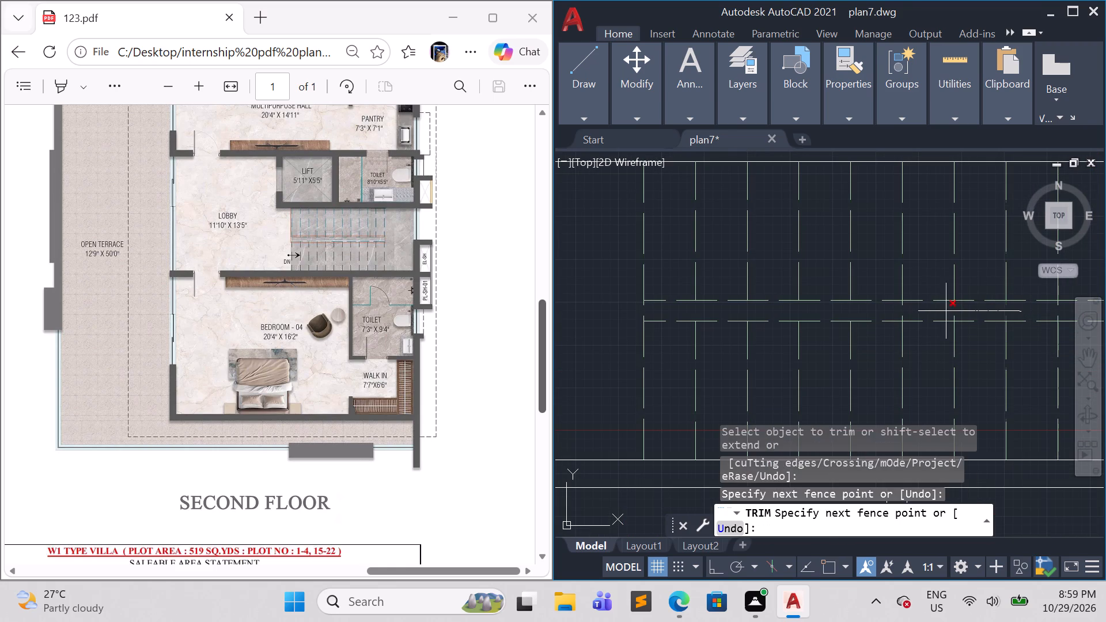
pyautogui.moveTo(945, 311); pyautogui.dragTo(880, 311)
pyautogui.scroll(-3, 890, 312)
pyautogui.scroll(3, 950, 324)
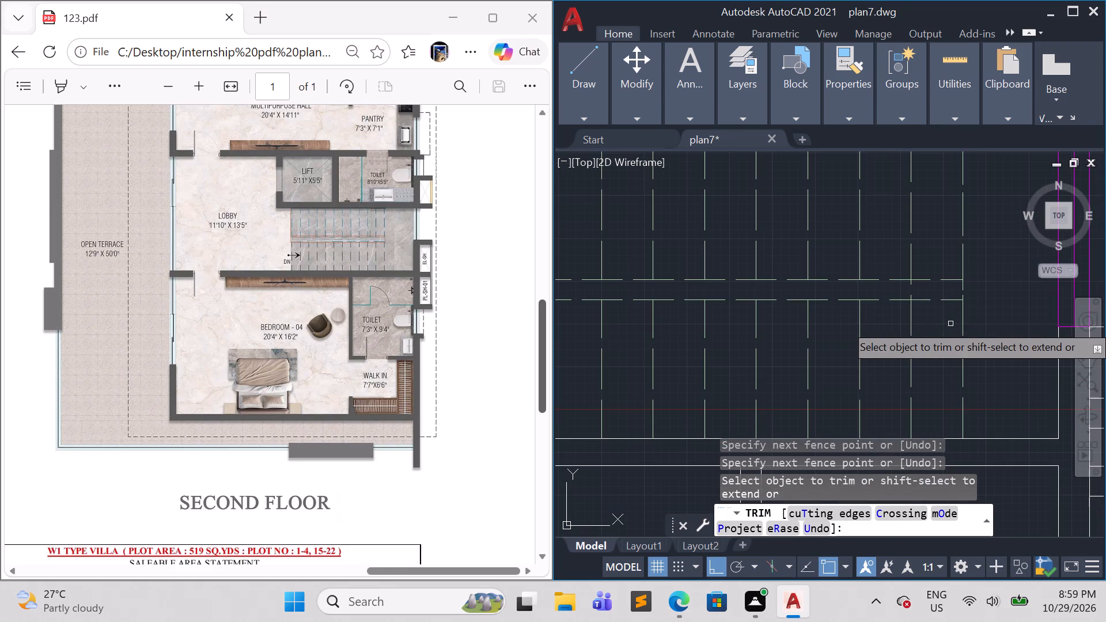
pyautogui.moveTo(938, 290); pyautogui.dragTo(881, 290)
pyautogui.scroll(-2, 878, 306)
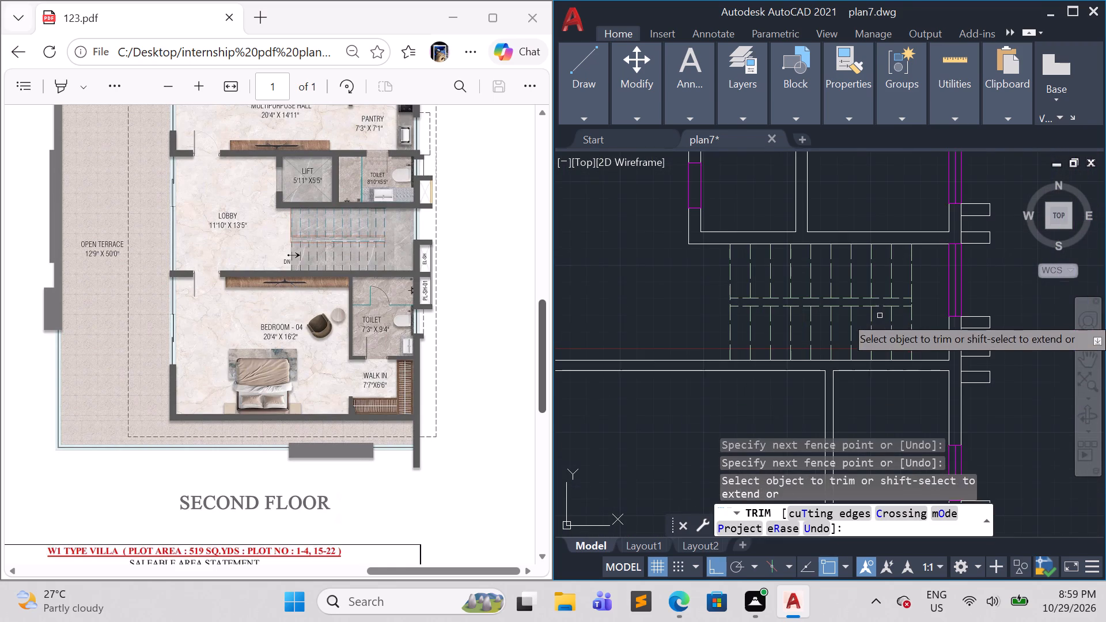
pyautogui.press('Escape')
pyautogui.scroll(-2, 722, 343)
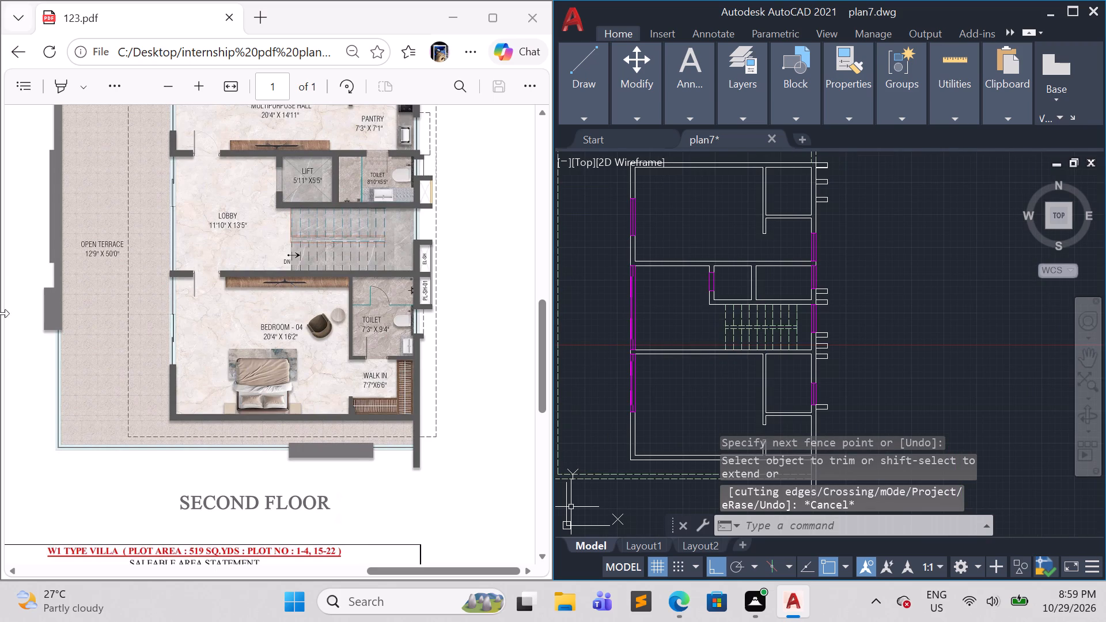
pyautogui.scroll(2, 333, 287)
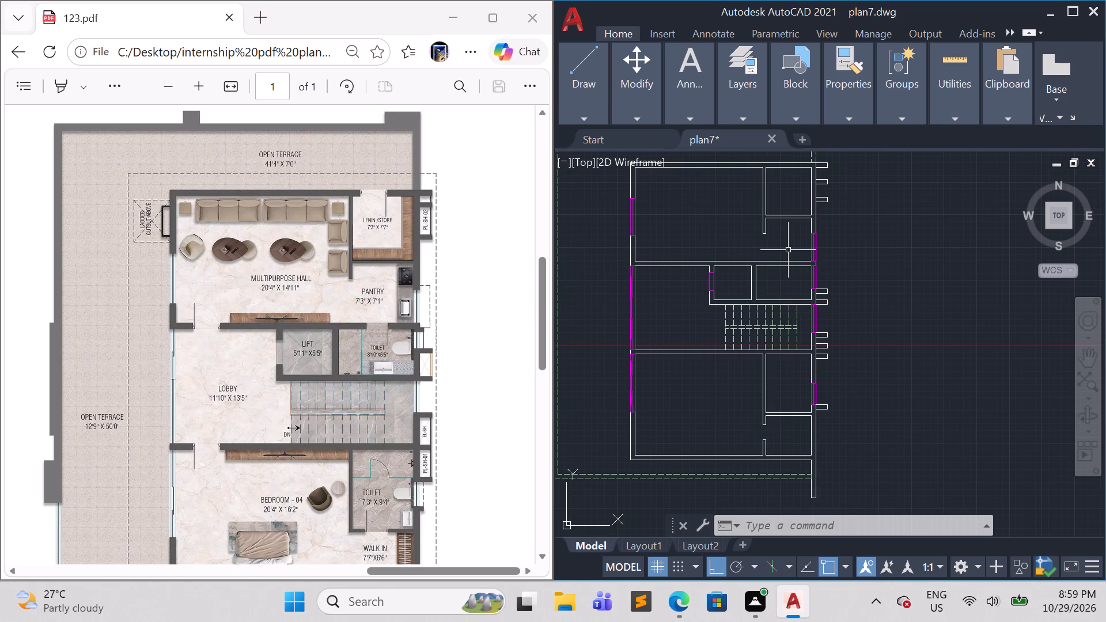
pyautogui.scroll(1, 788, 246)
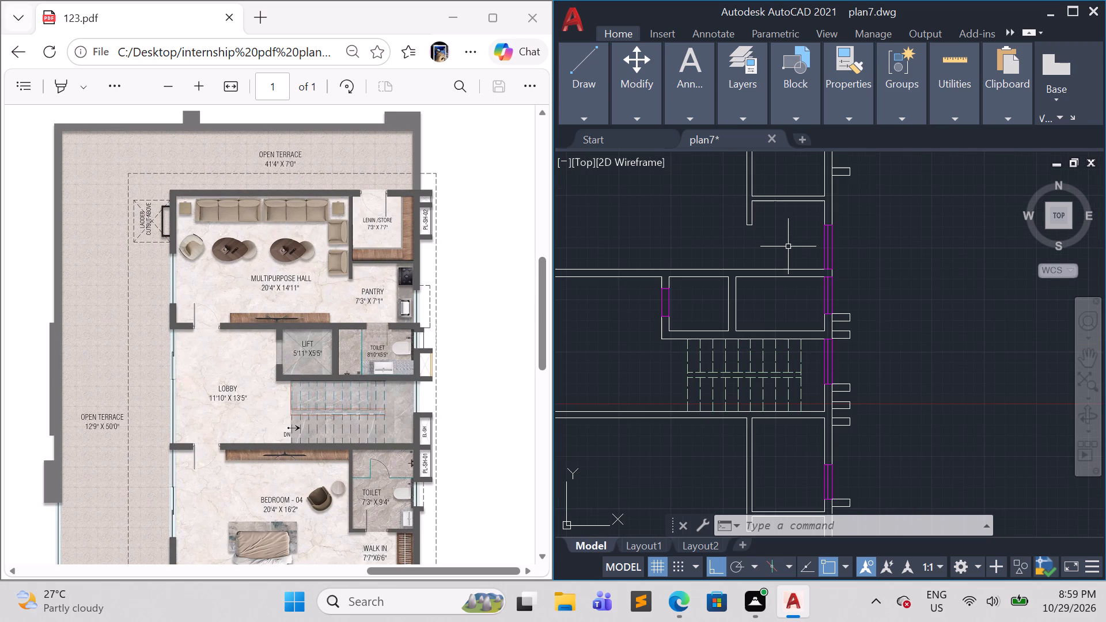
# Draw a dashed rectangle about 38' by 53'-7" around the building walls and the outer wall projections, inside the terrace outline.
pyautogui.moveTo(788, 247); pyautogui.dragTo(733, 354, button='middle')
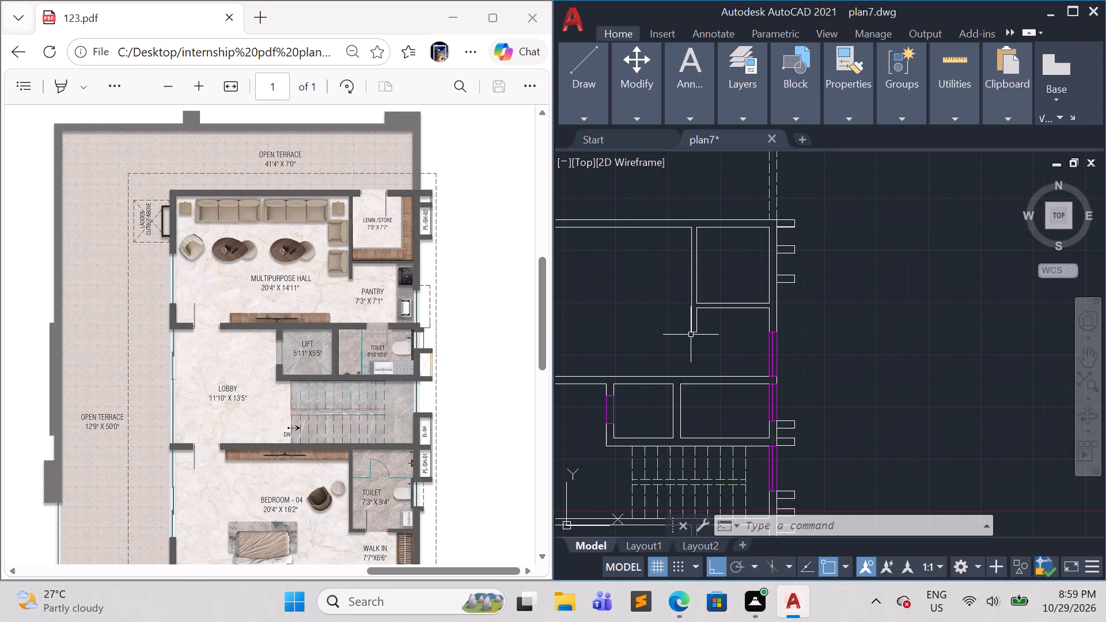
pyautogui.scroll(-1, 803, 337)
pyautogui.moveTo(842, 354); pyautogui.dragTo(841, 344, button='middle')
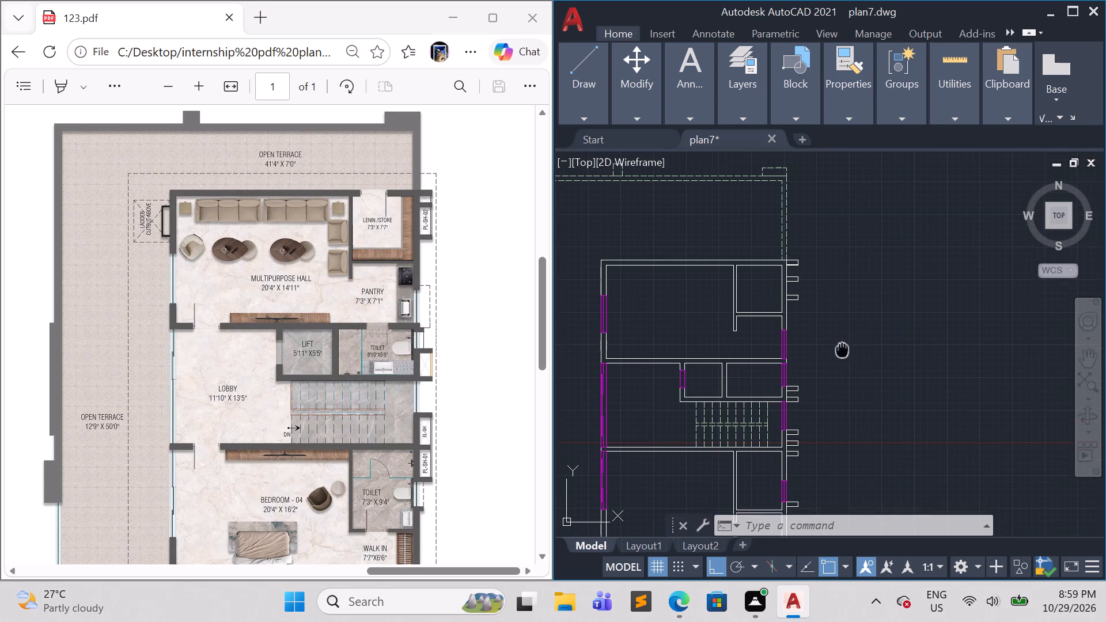
pyautogui.moveTo(841, 344); pyautogui.dragTo(842, 275, button='middle')
pyautogui.scroll(-1, 842, 274)
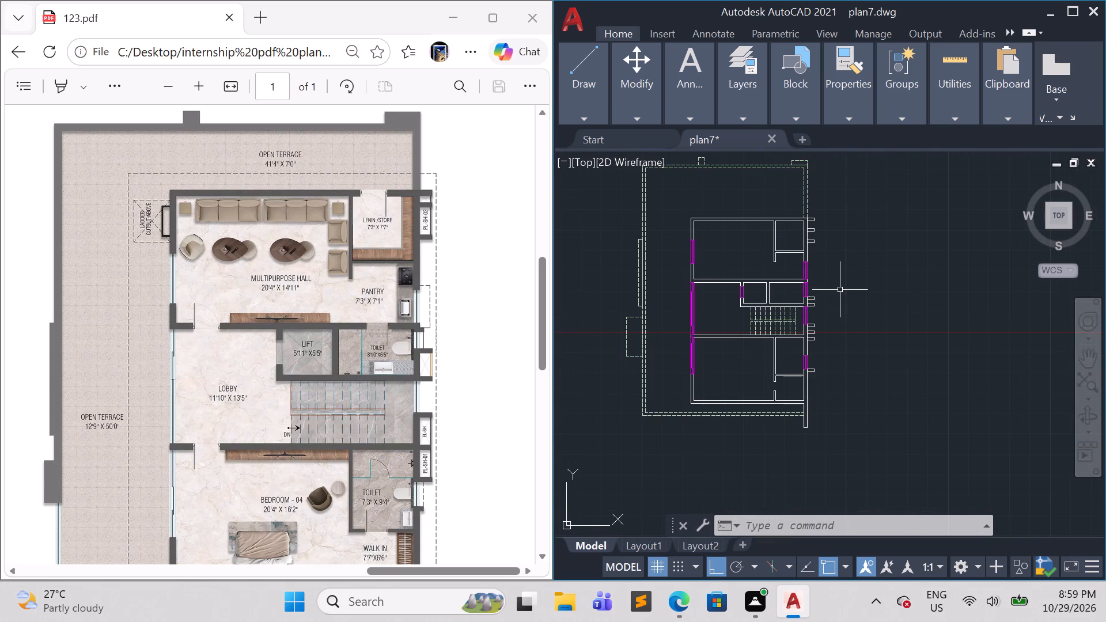
pyautogui.write('rec')
pyautogui.press('Return')
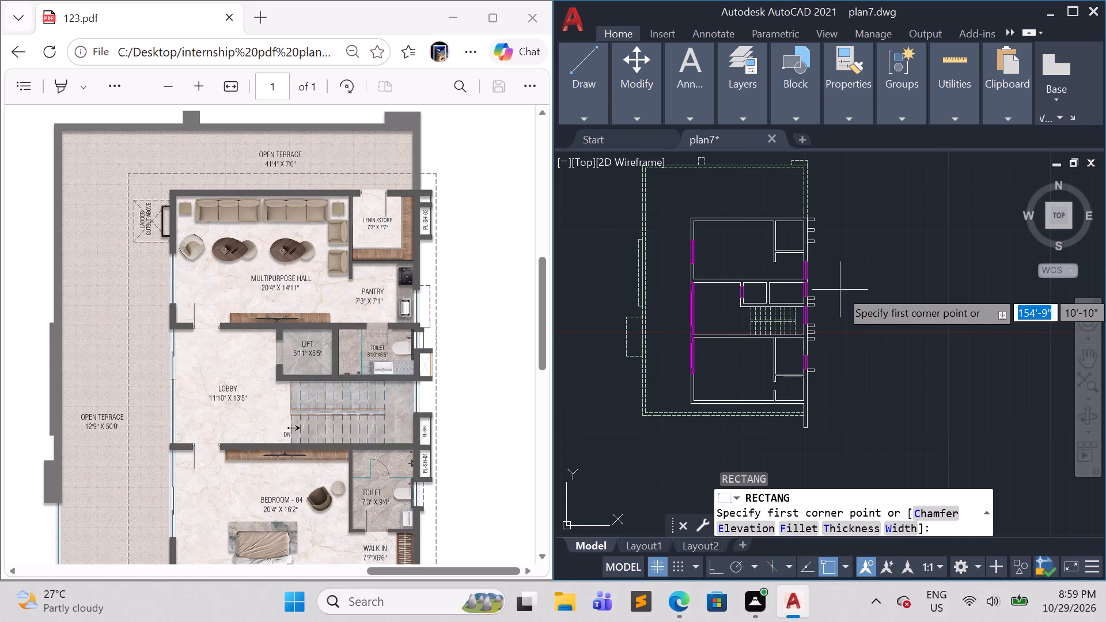
pyautogui.click(668, 199)
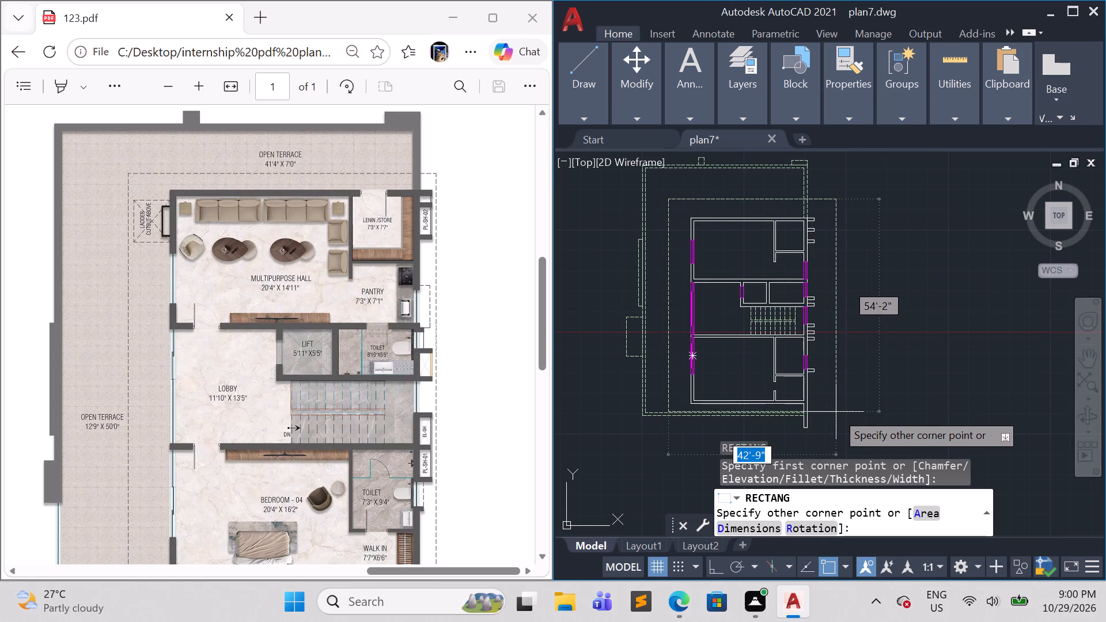
pyautogui.scroll(2, 836, 411)
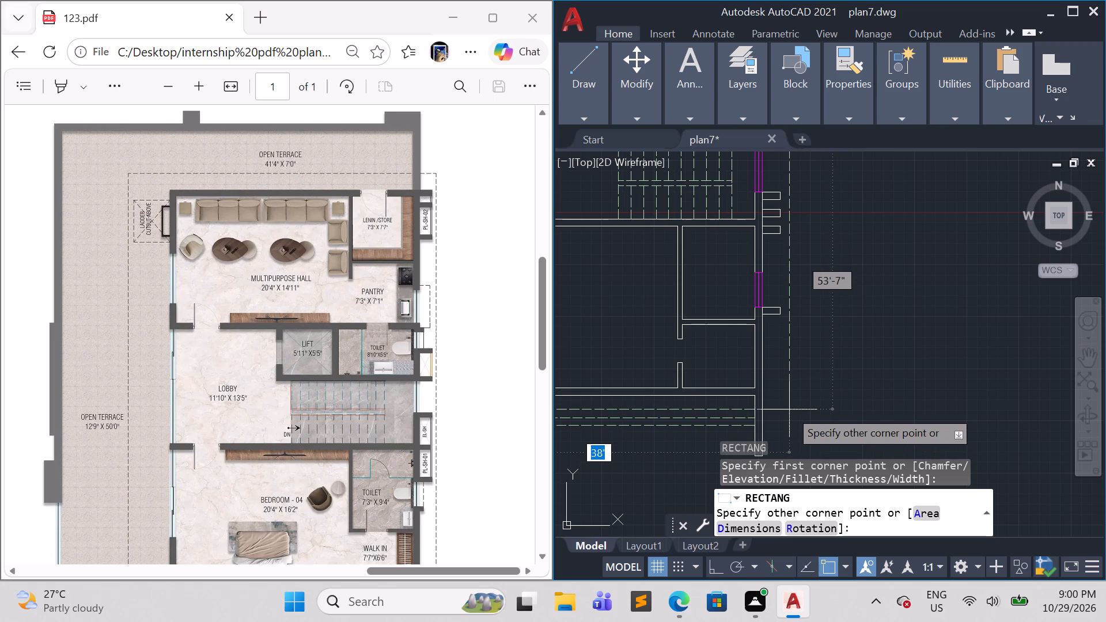
pyautogui.click(789, 409)
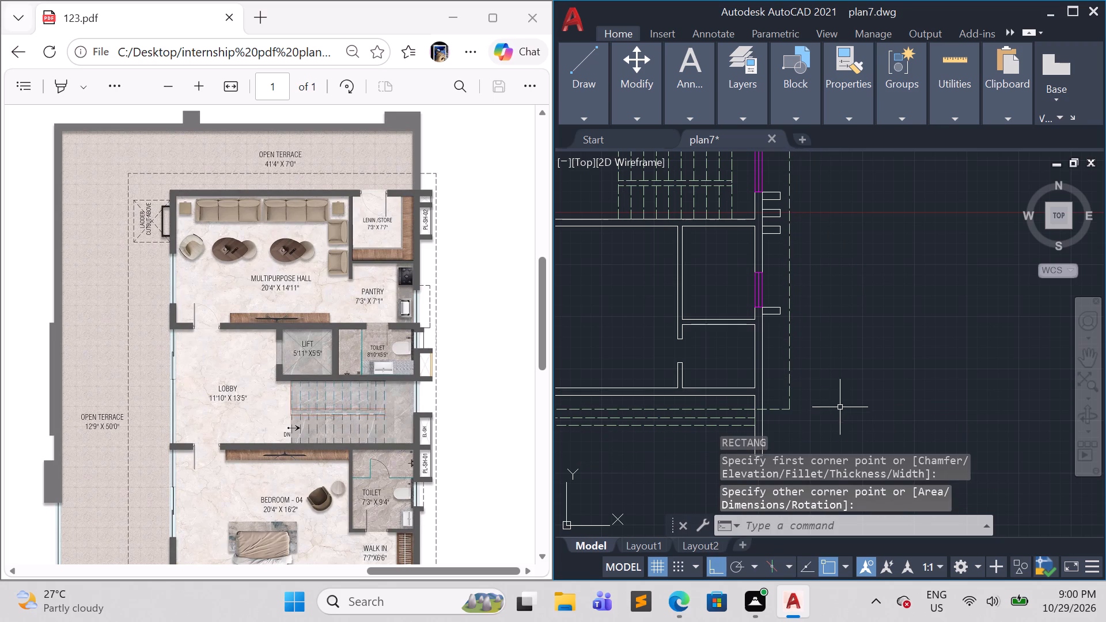
pyautogui.press('Escape')
pyautogui.scroll(-2, 849, 402)
pyautogui.press('Escape')
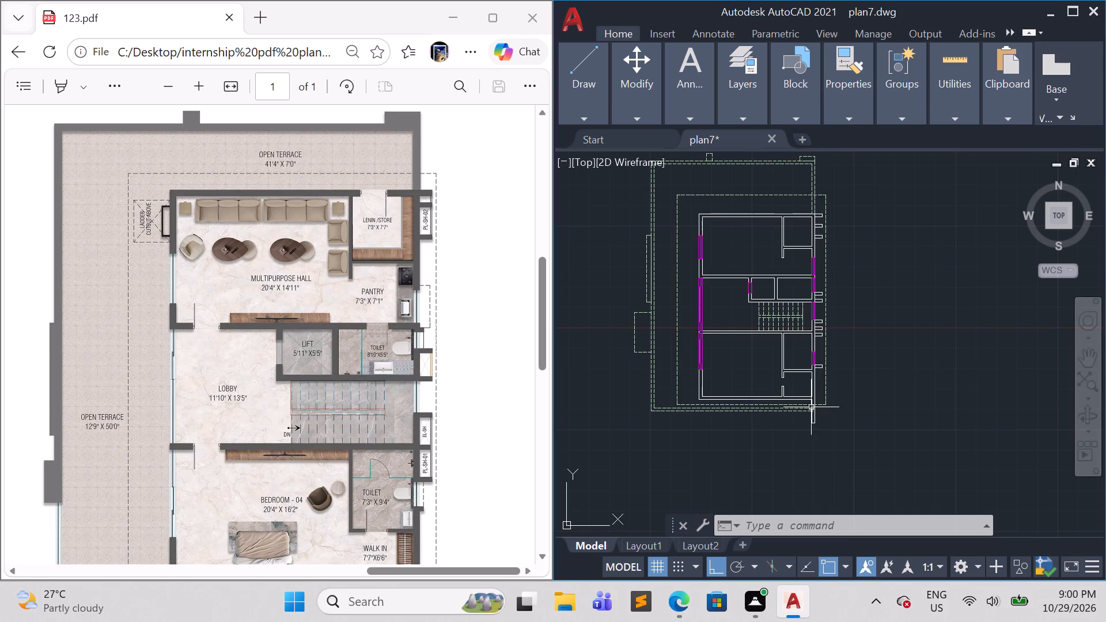
# Change the colour of the dashed rectangle around the building to Blue.
pyautogui.scroll(1, 831, 382)
pyautogui.moveTo(853, 404); pyautogui.dragTo(894, 461, button='middle')
pyautogui.click(862, 410)
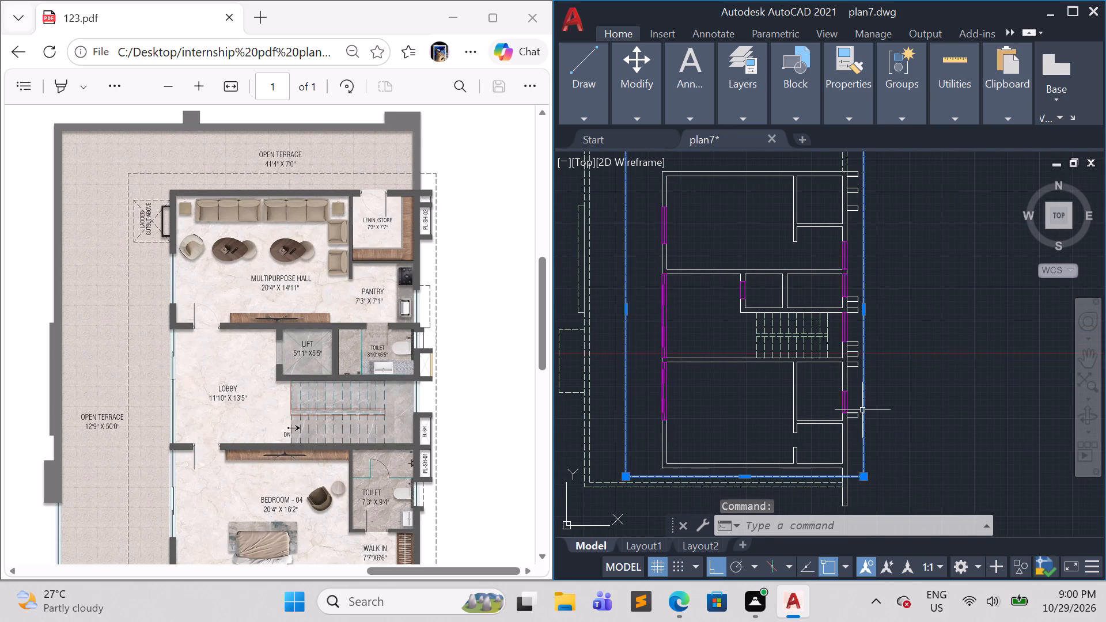
pyautogui.hotkey('ctrl', '1')
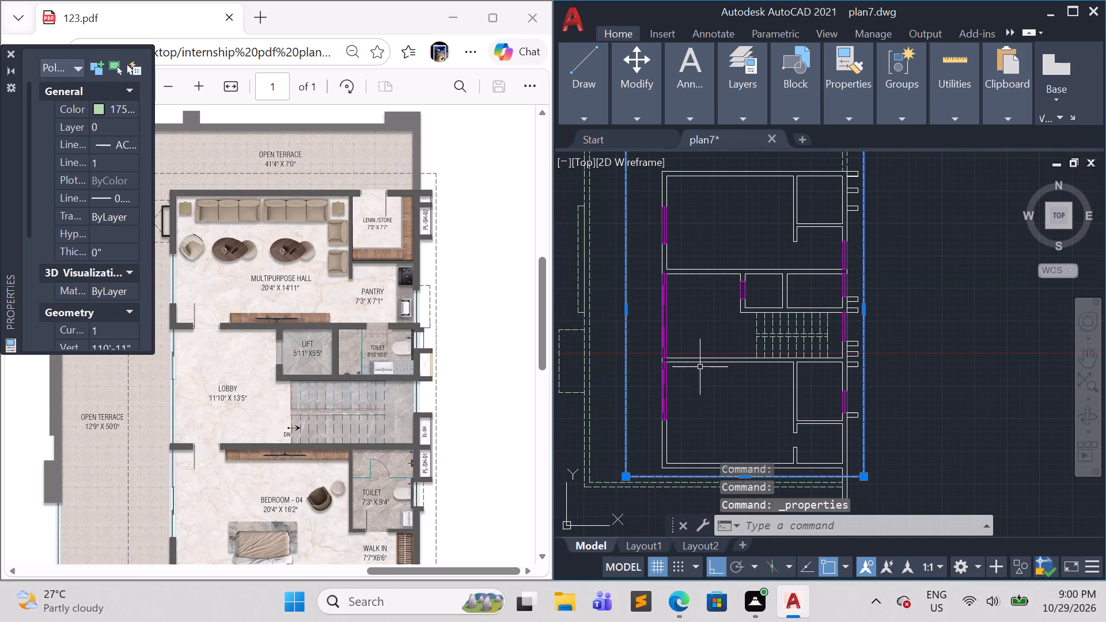
pyautogui.click(128, 104)
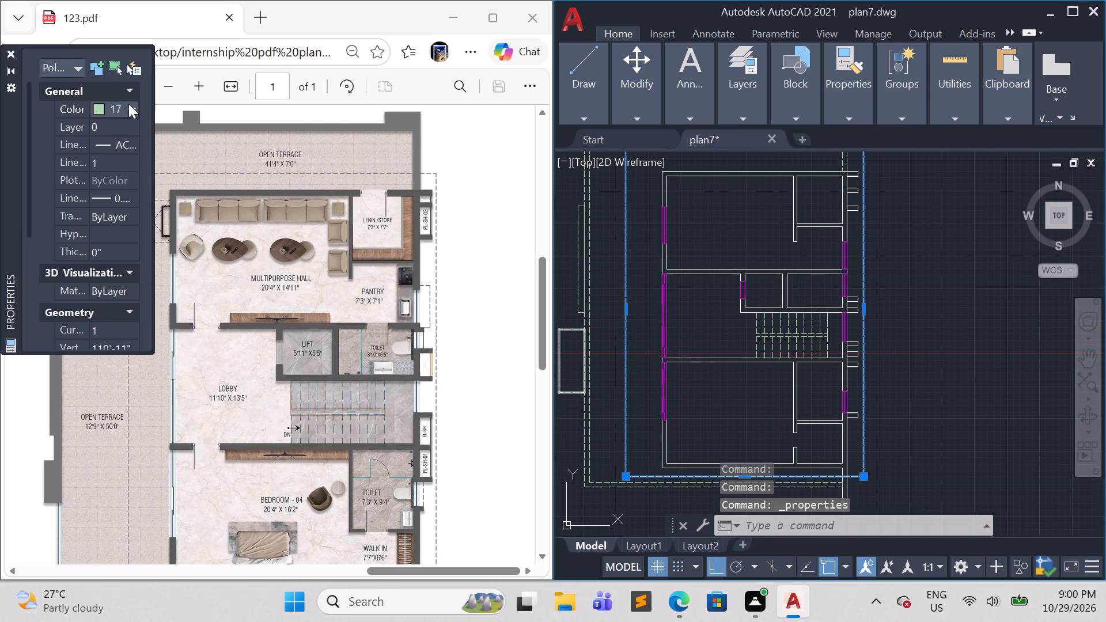
pyautogui.click(130, 106)
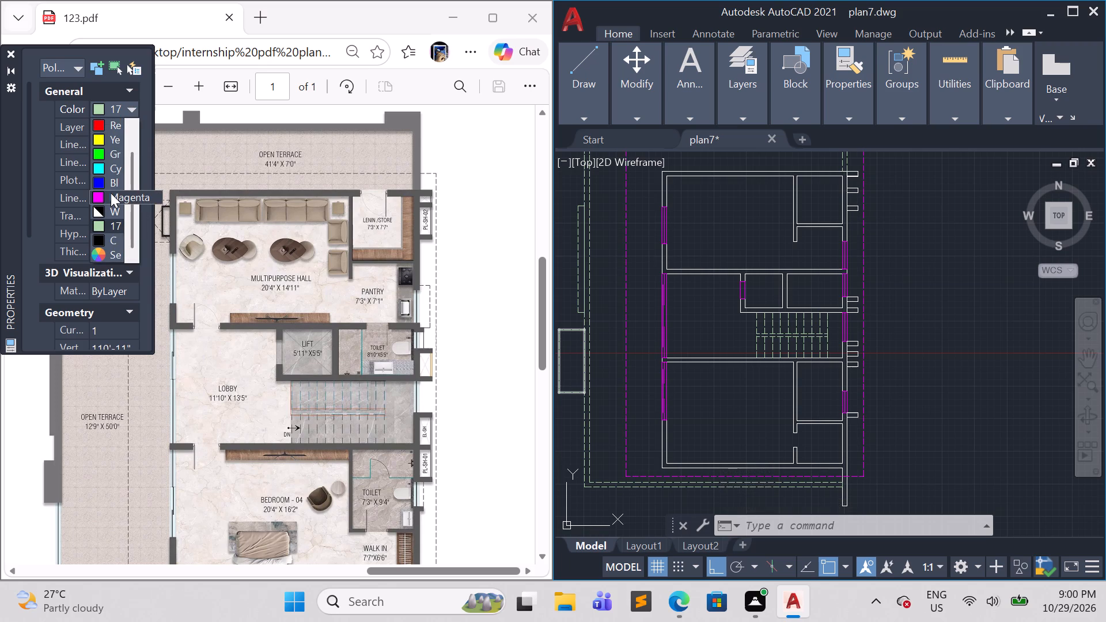
pyautogui.click(108, 179)
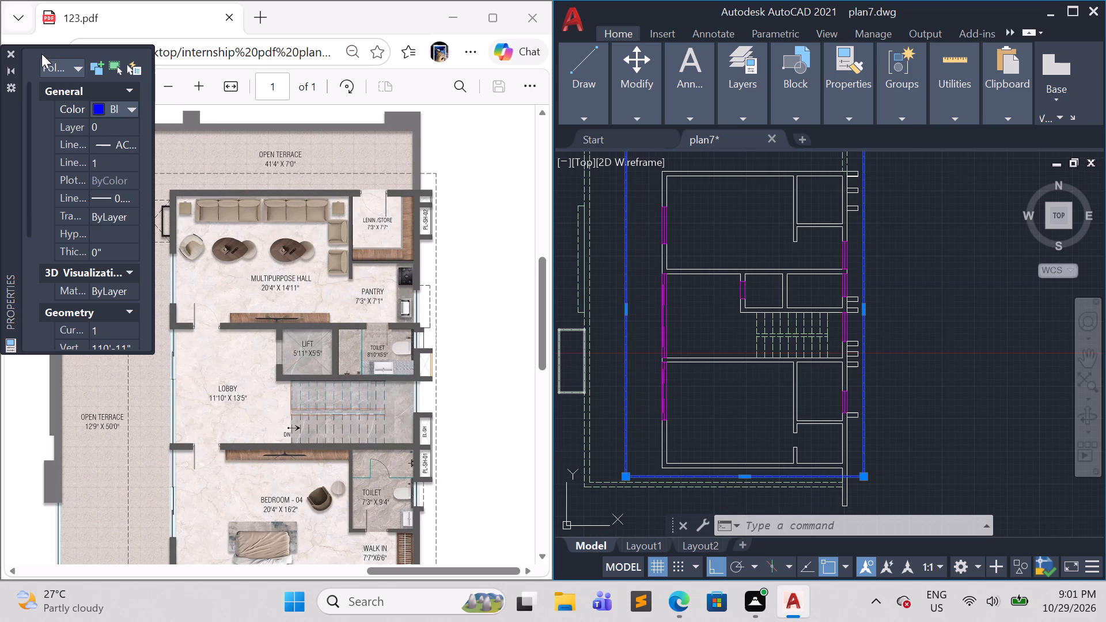
pyautogui.click(13, 51)
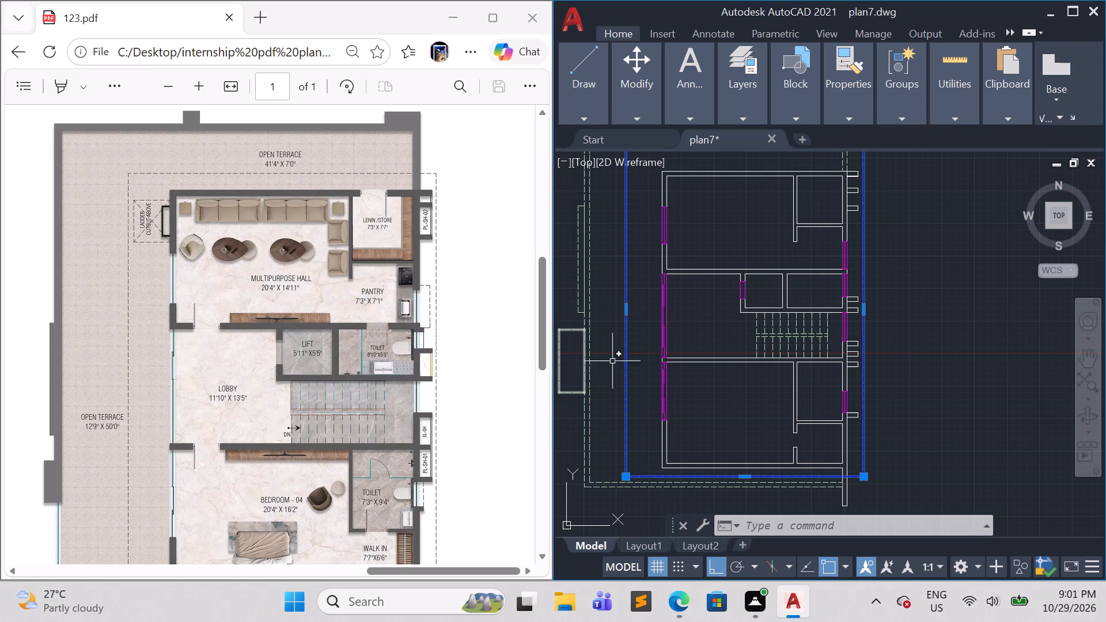
pyautogui.click(895, 337)
pyautogui.press('Escape')
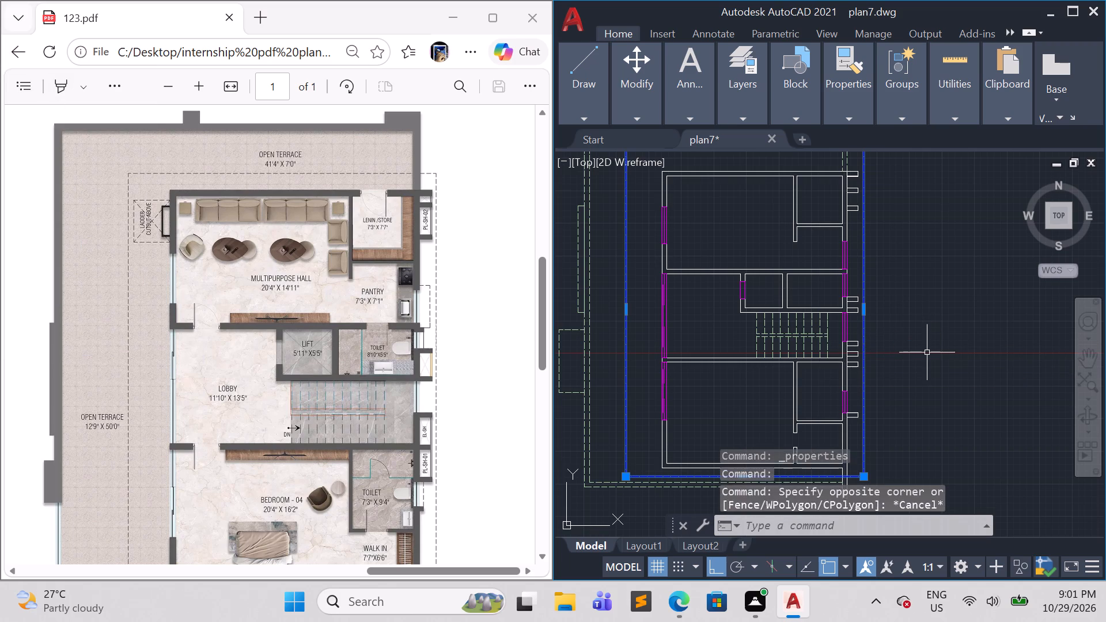
pyautogui.press('Escape')
# Draw a vertical line about 6'-4" long joining the outer ends of the three wall projections beside the Lemin/Store room.
pyautogui.scroll(-1, 934, 370)
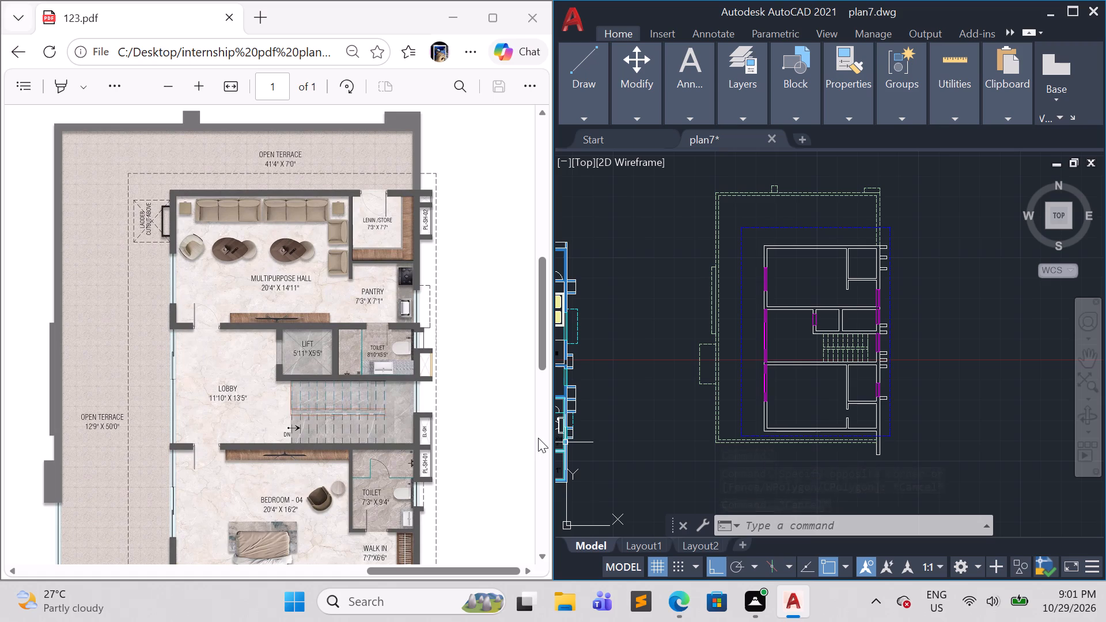
pyautogui.scroll(1, 924, 331)
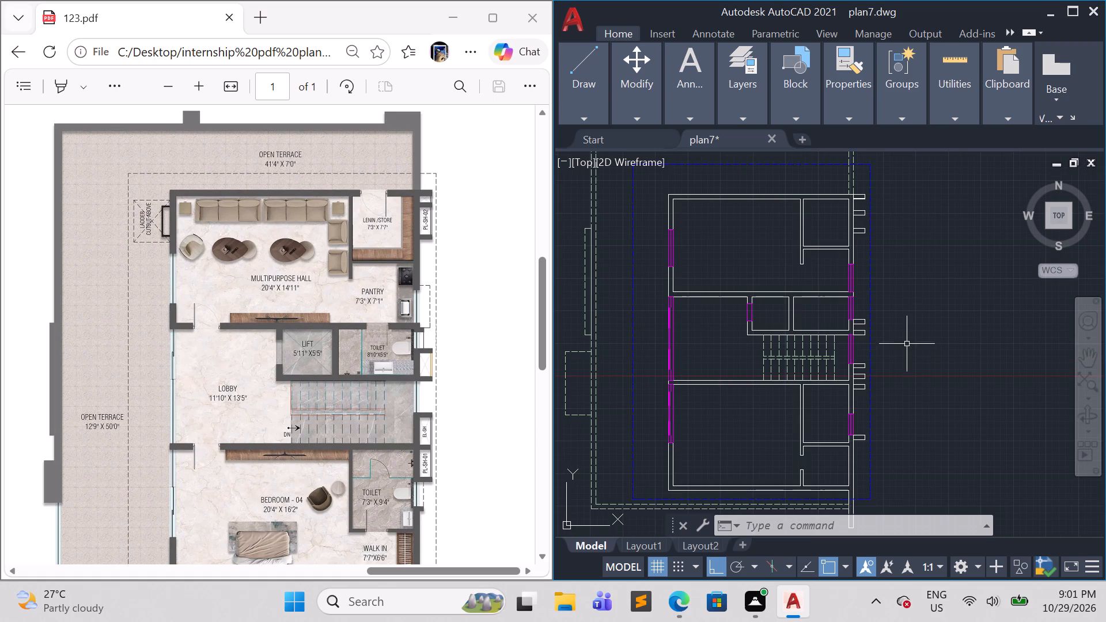
pyautogui.press('l')
pyautogui.press('Return')
pyautogui.scroll(3, 866, 200)
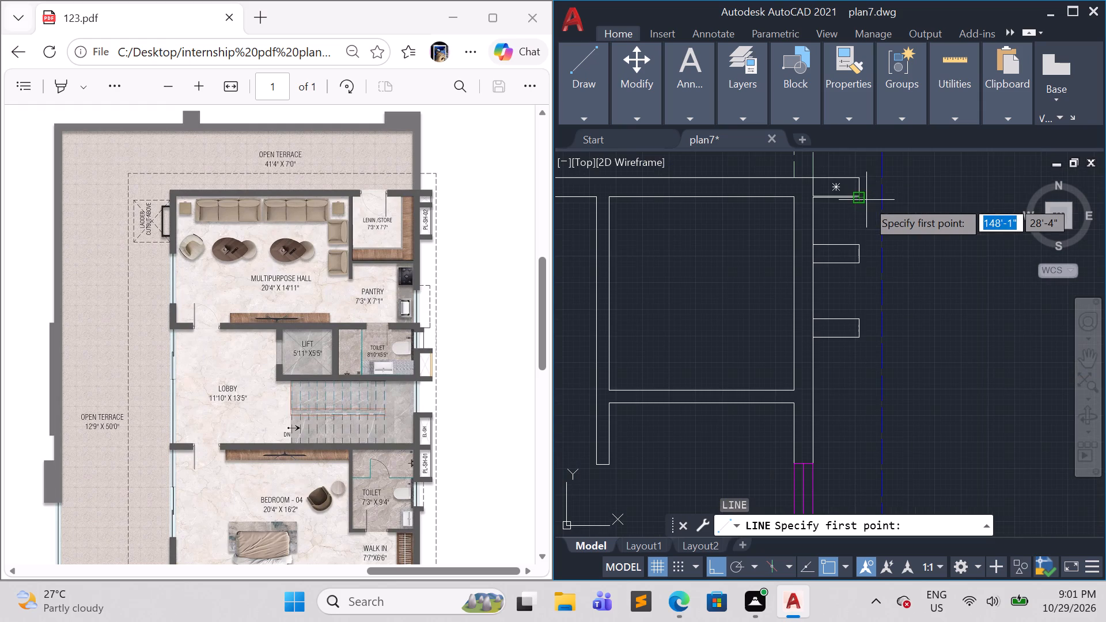
pyautogui.click(859, 176)
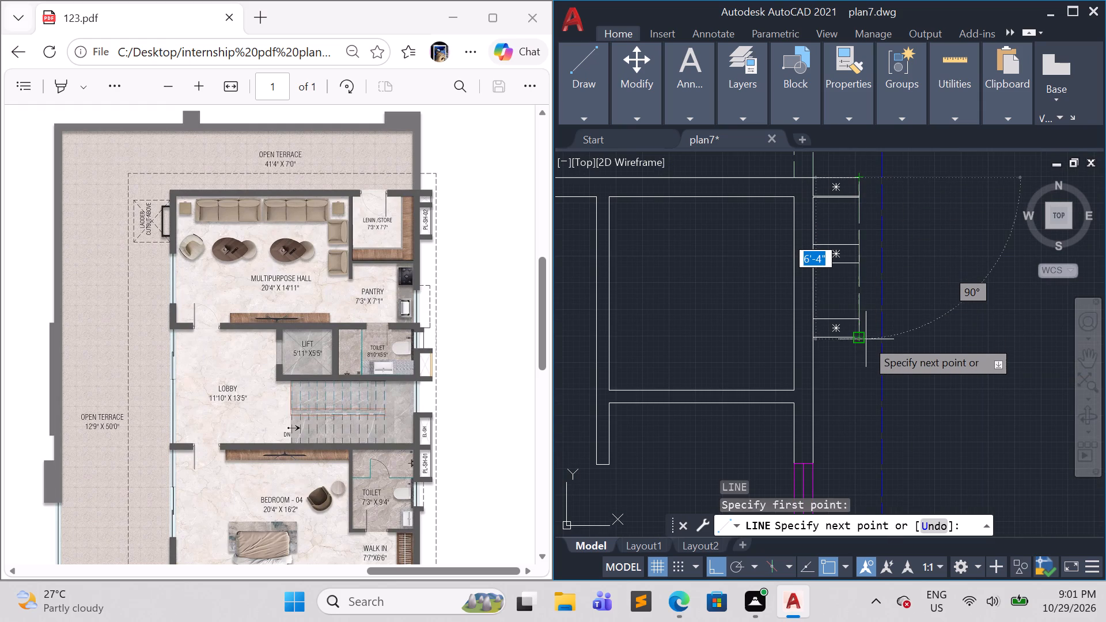
pyautogui.click(864, 339)
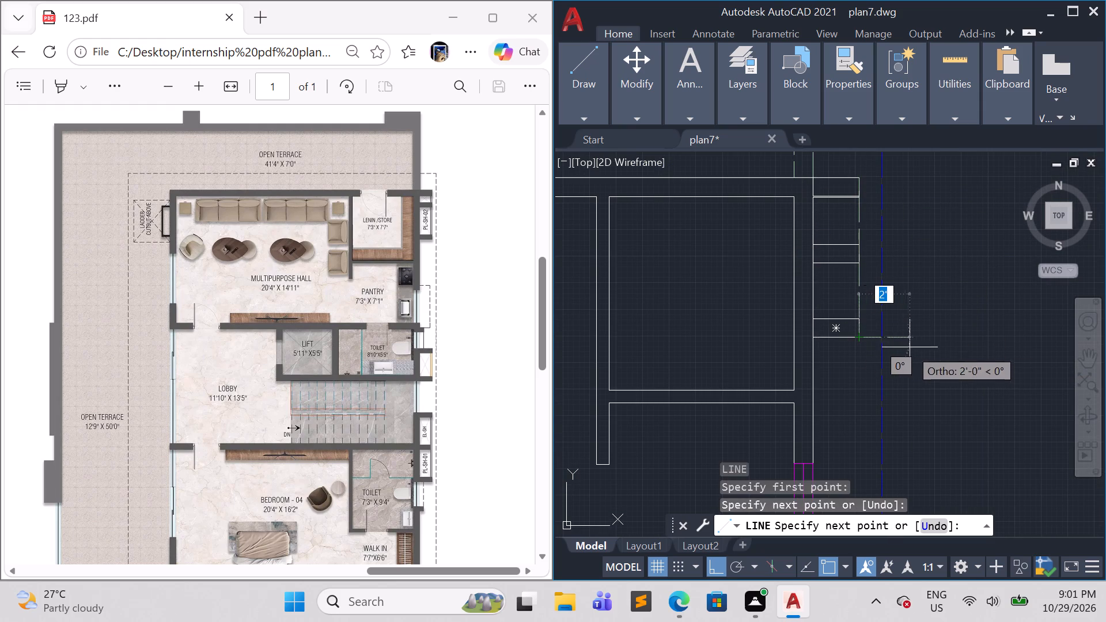
pyautogui.press('Escape')
# Close the outer ends of the two wall projections beside the lift-side toilet and the three beside the stairwell with vertical lines.
pyautogui.scroll(-2, 921, 343)
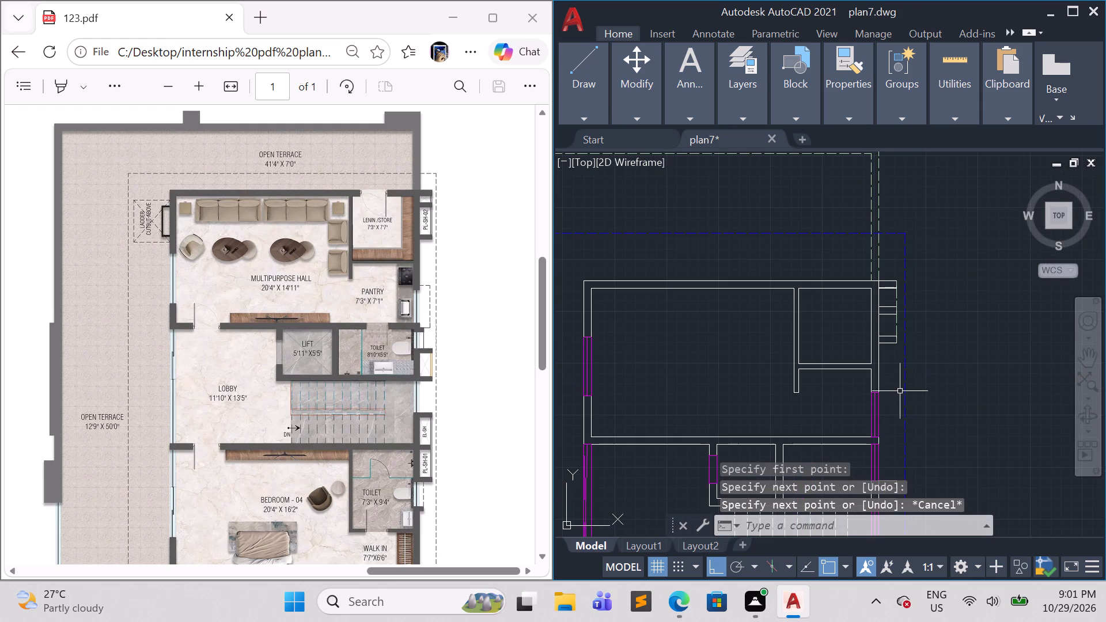
pyautogui.moveTo(896, 388); pyautogui.dragTo(823, 278, button='middle')
pyautogui.moveTo(855, 377); pyautogui.dragTo(845, 339, button='middle')
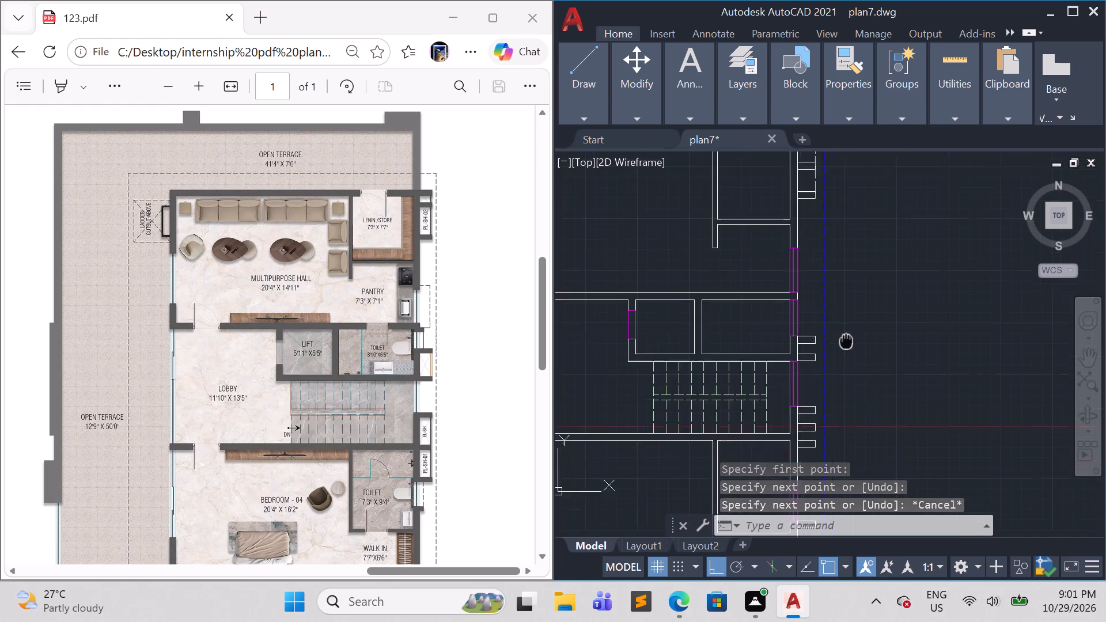
pyautogui.moveTo(845, 339); pyautogui.dragTo(832, 291, button='middle')
pyautogui.scroll(1, 824, 308)
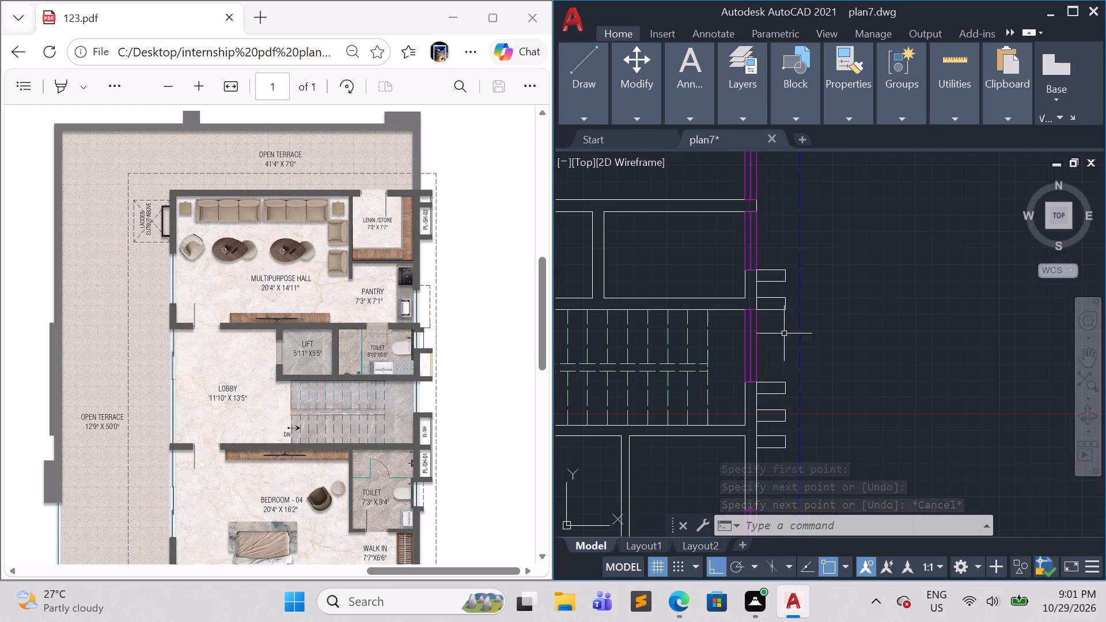
pyautogui.press('space')
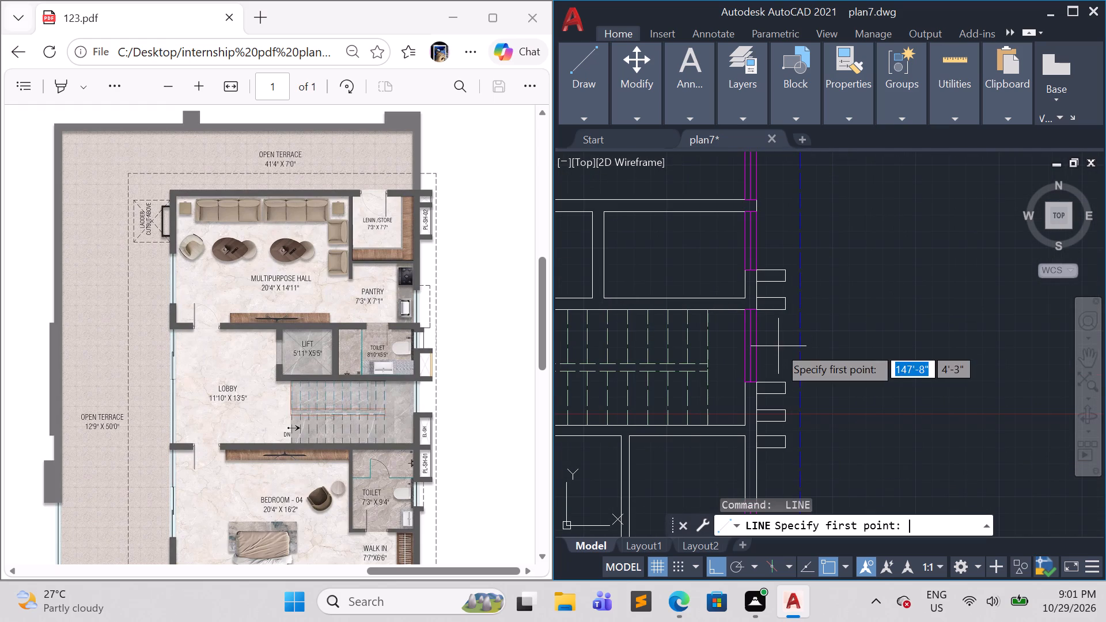
pyautogui.click(785, 264)
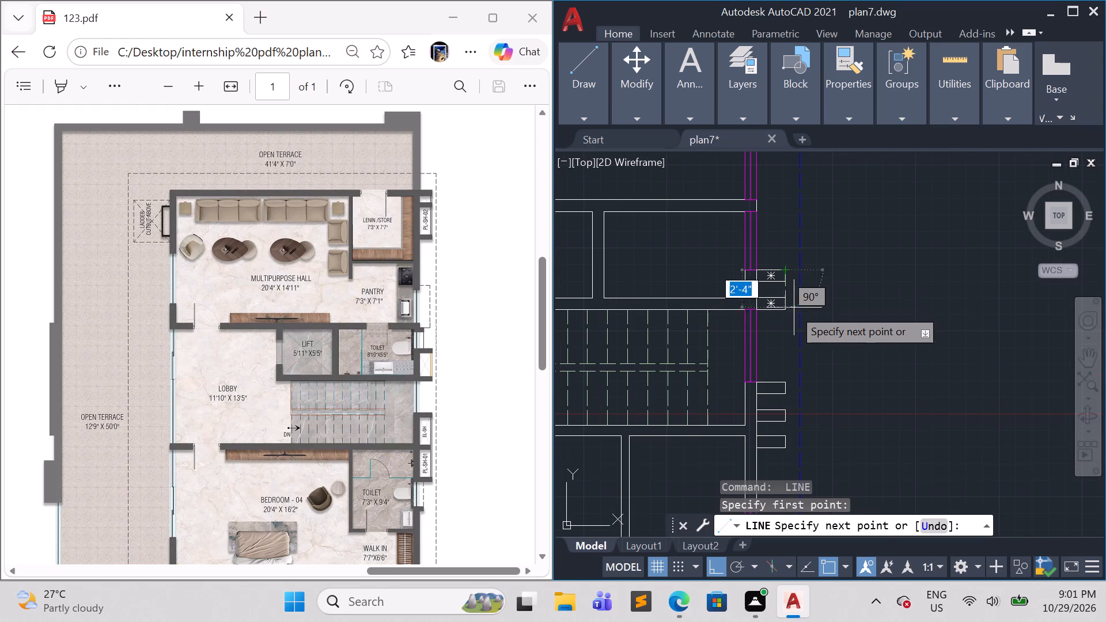
pyautogui.click(781, 310)
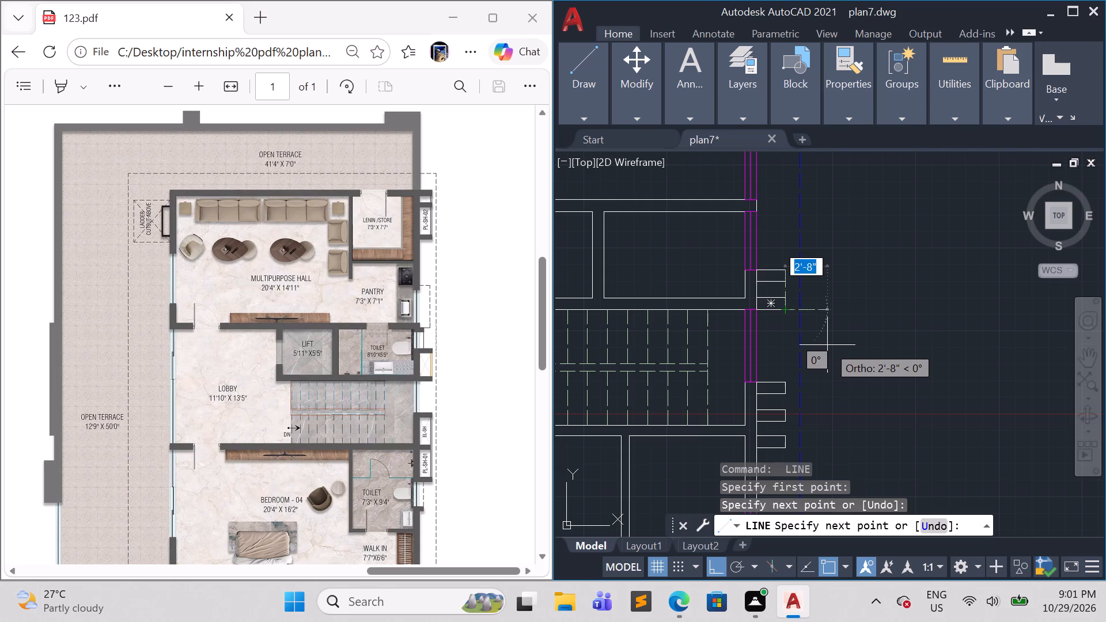
pyautogui.press('Escape')
pyautogui.press('space')
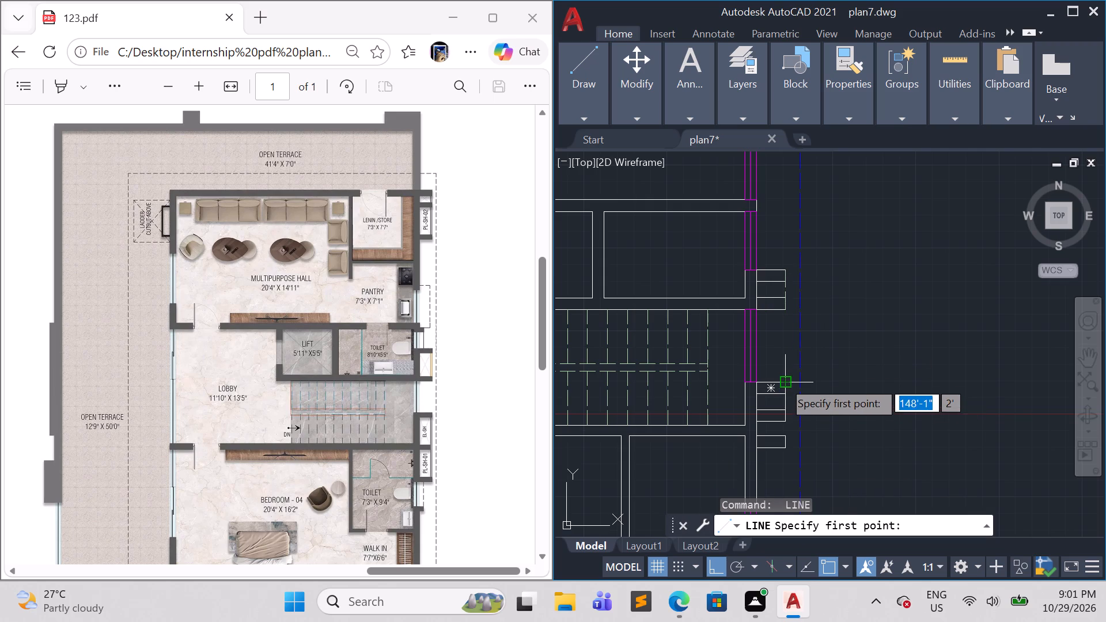
pyautogui.click(782, 380)
pyautogui.click(785, 452)
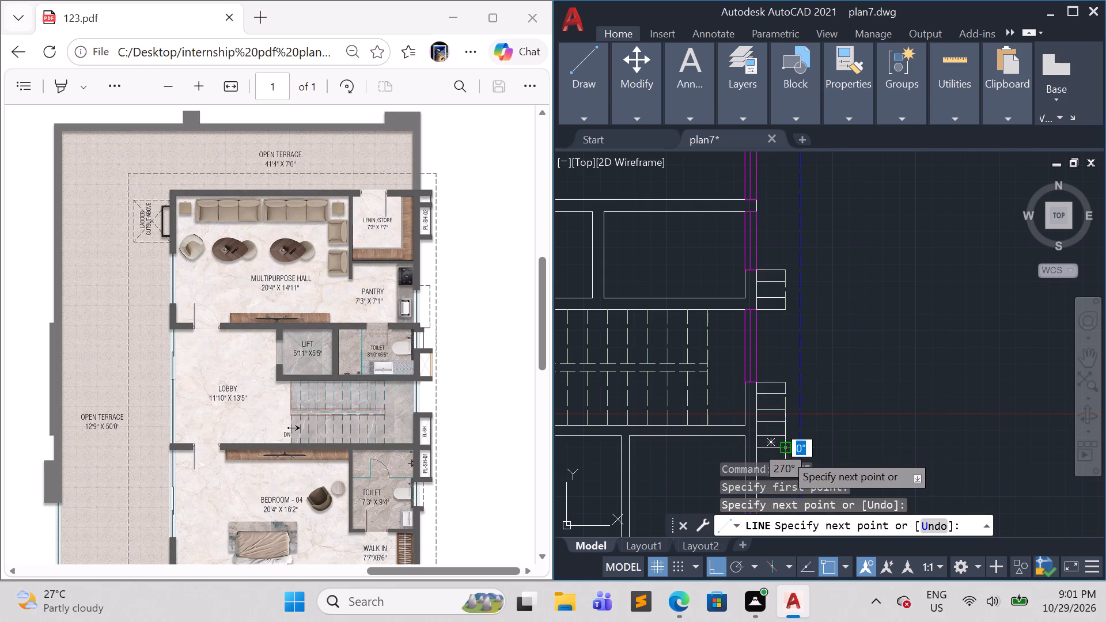
pyautogui.press('Escape')
# Insert a Door - Imperial block and a Toilet - Imperial block from the tool palettes into the empty Multipurpose Hall area.
pyautogui.scroll(-2, 857, 407)
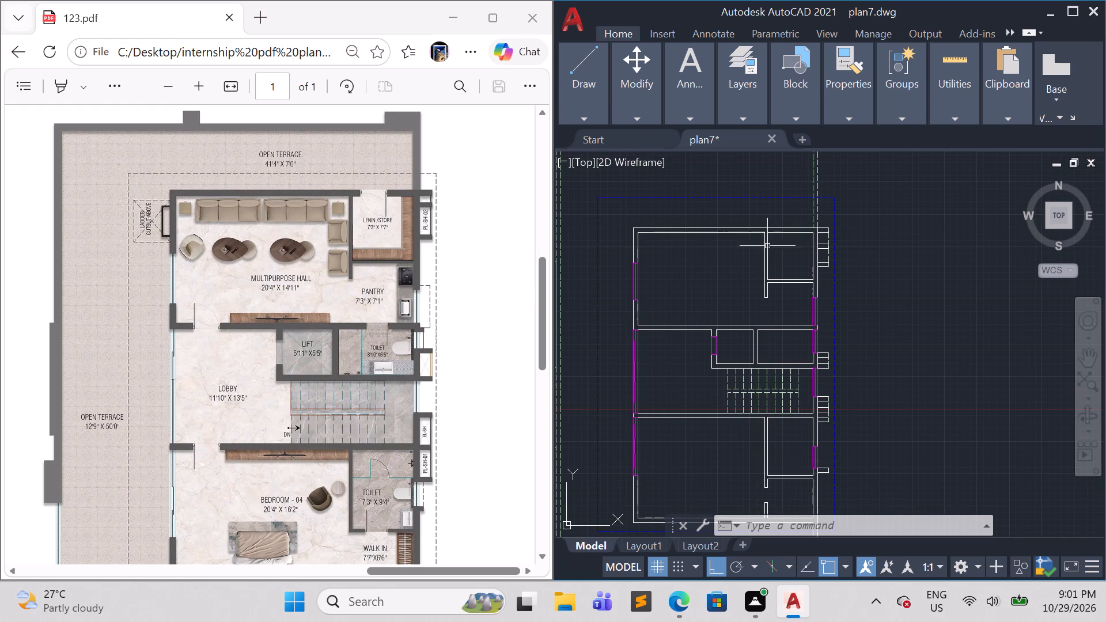
pyautogui.scroll(1, 797, 249)
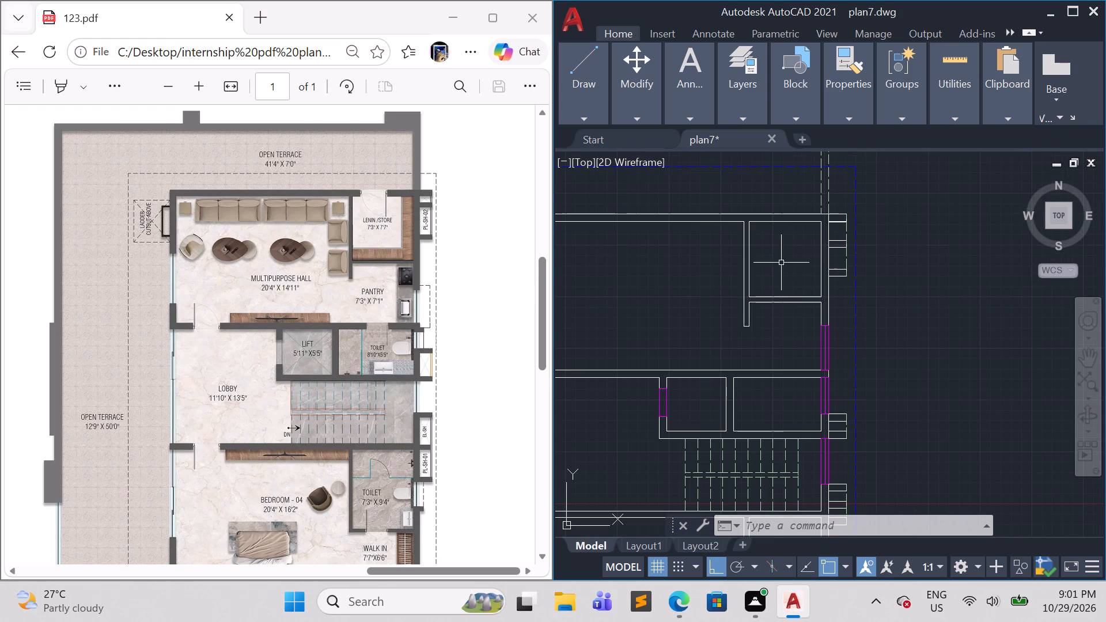
pyautogui.moveTo(780, 264); pyautogui.dragTo(781, 327, button='middle')
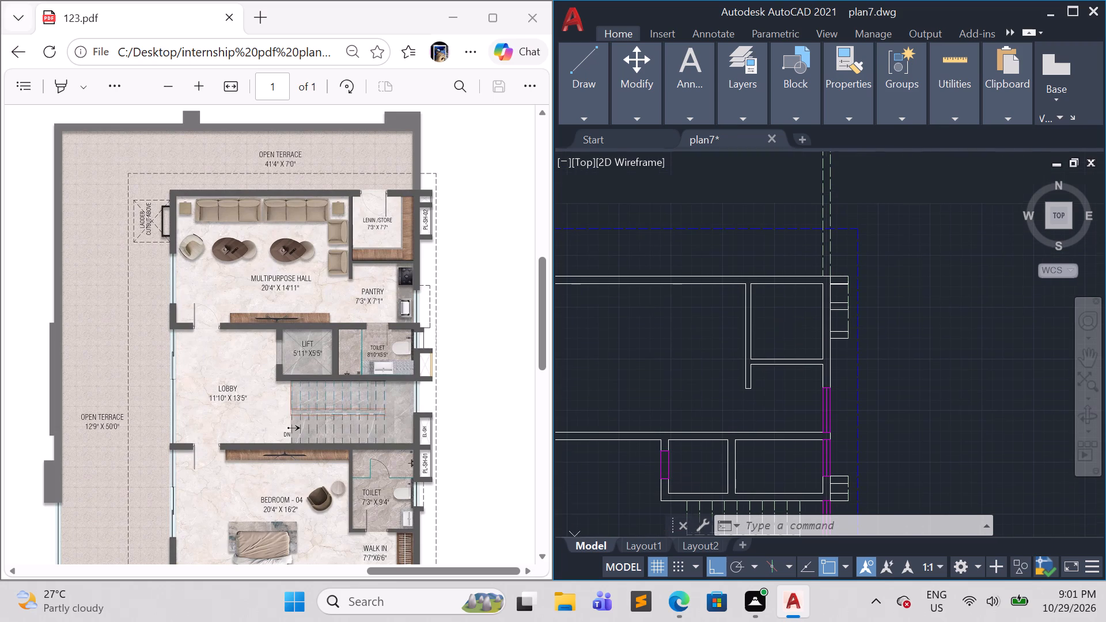
pyautogui.moveTo(781, 327); pyautogui.dragTo(782, 326, button='middle')
pyautogui.scroll(1, 767, 305)
pyautogui.press('Escape')
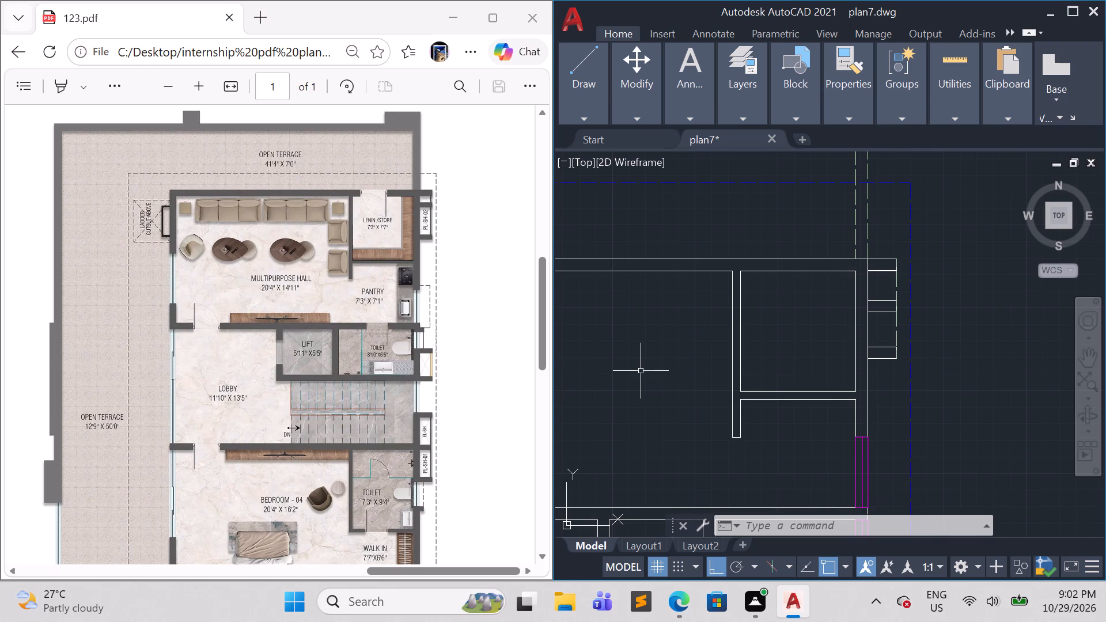
pyautogui.hotkey('ctrl', '3')
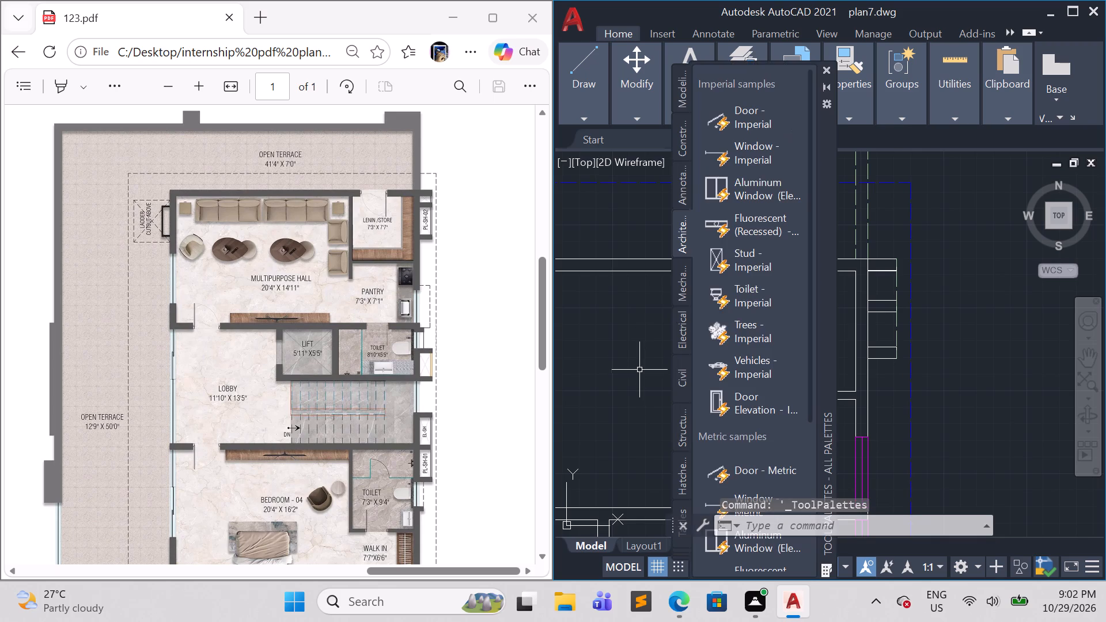
pyautogui.moveTo(759, 123); pyautogui.dragTo(569, 360)
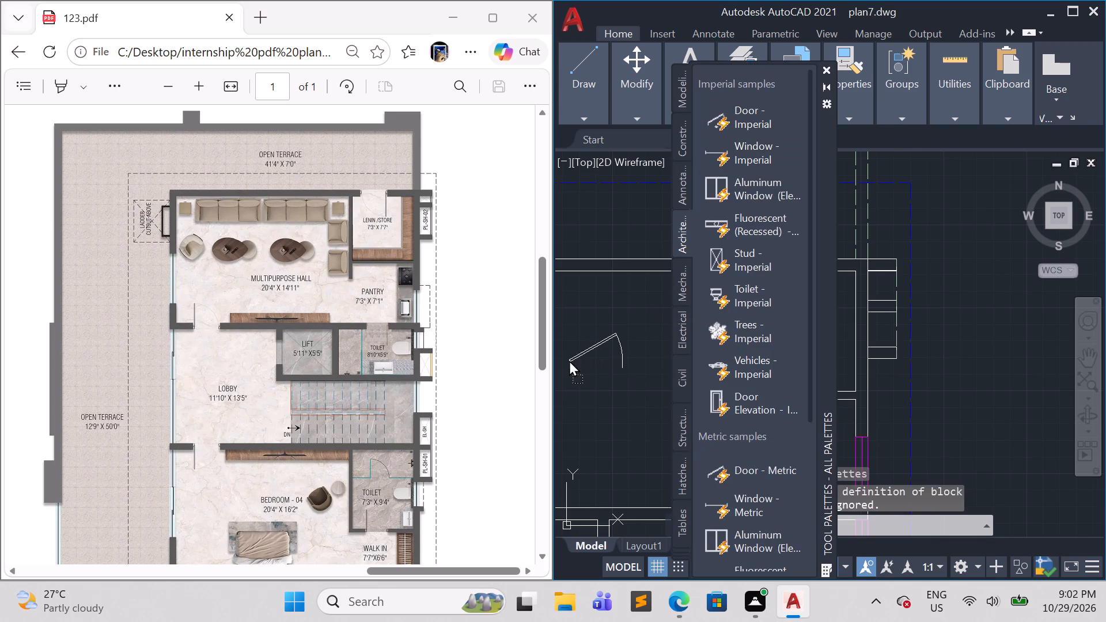
pyautogui.moveTo(569, 360); pyautogui.dragTo(567, 359)
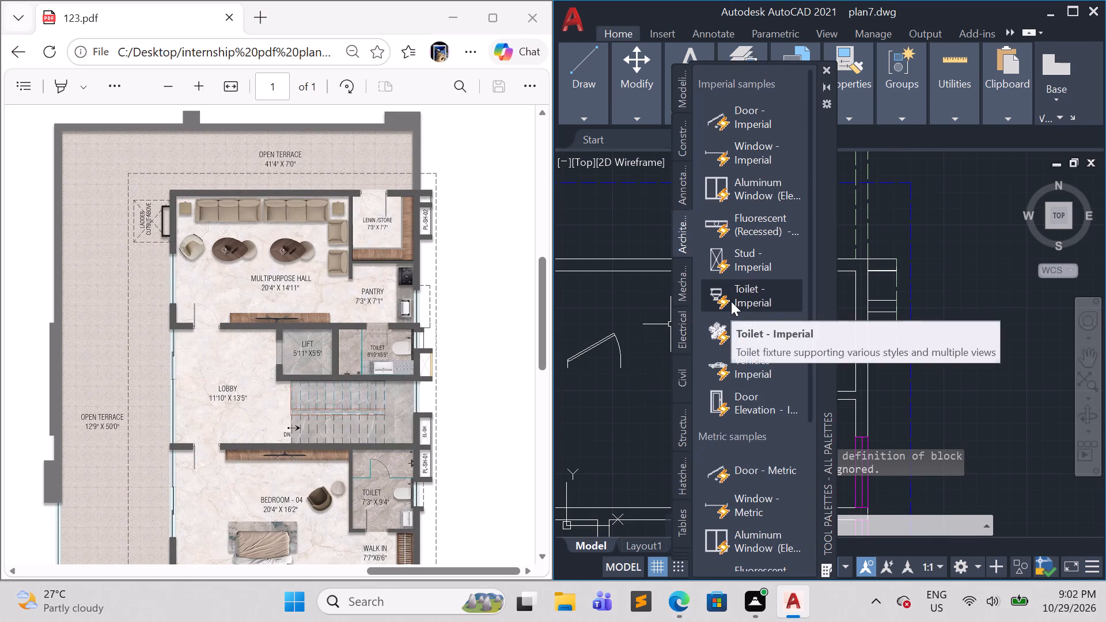
pyautogui.moveTo(731, 301); pyautogui.dragTo(626, 437)
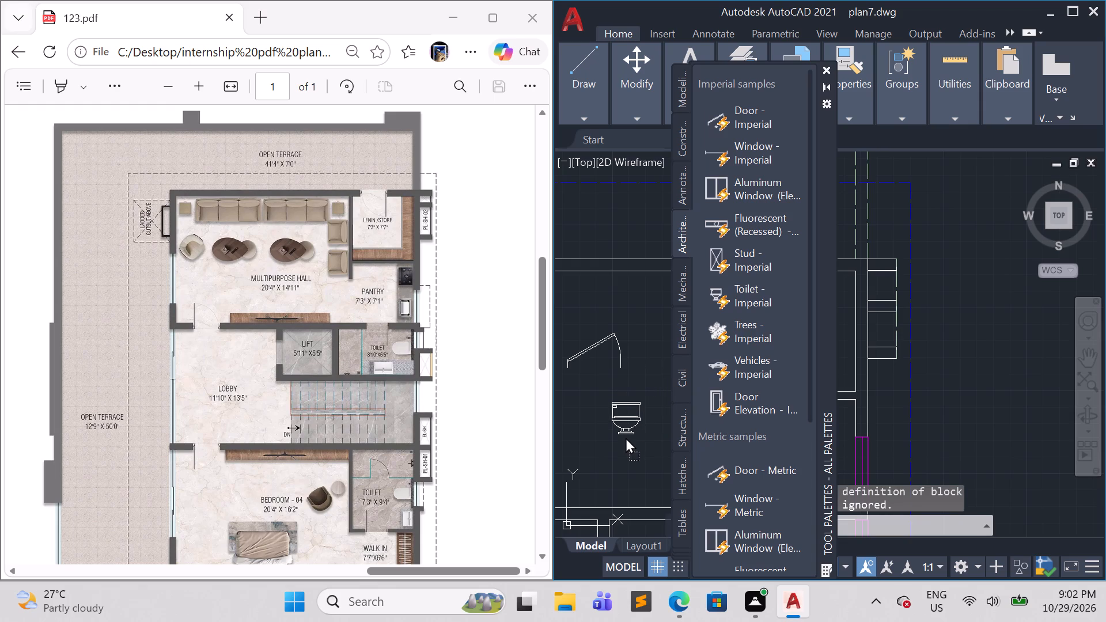
pyautogui.moveTo(626, 437); pyautogui.dragTo(632, 442)
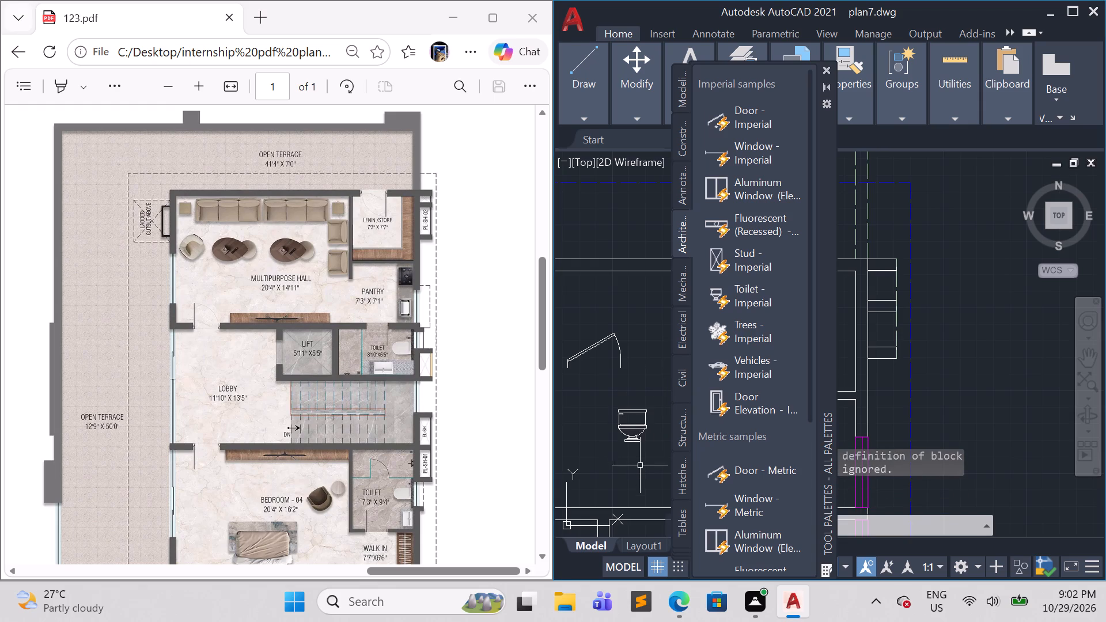
pyautogui.press('Escape')
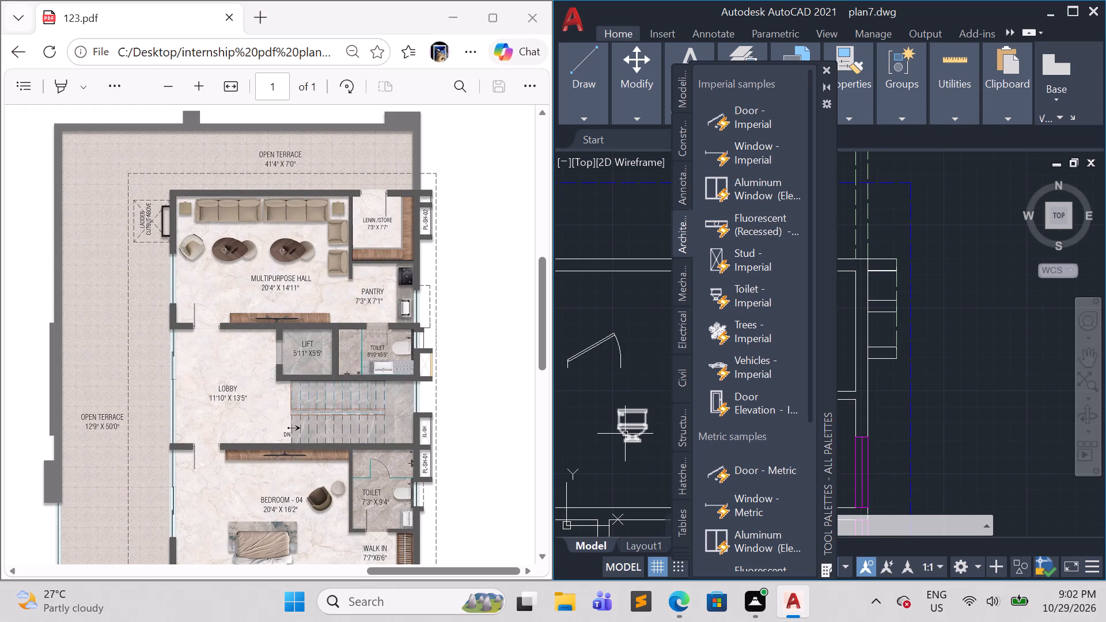
# Close the tool palettes and switch the inserted toilet block to its plan view.
pyautogui.click(625, 434)
pyautogui.click(611, 454)
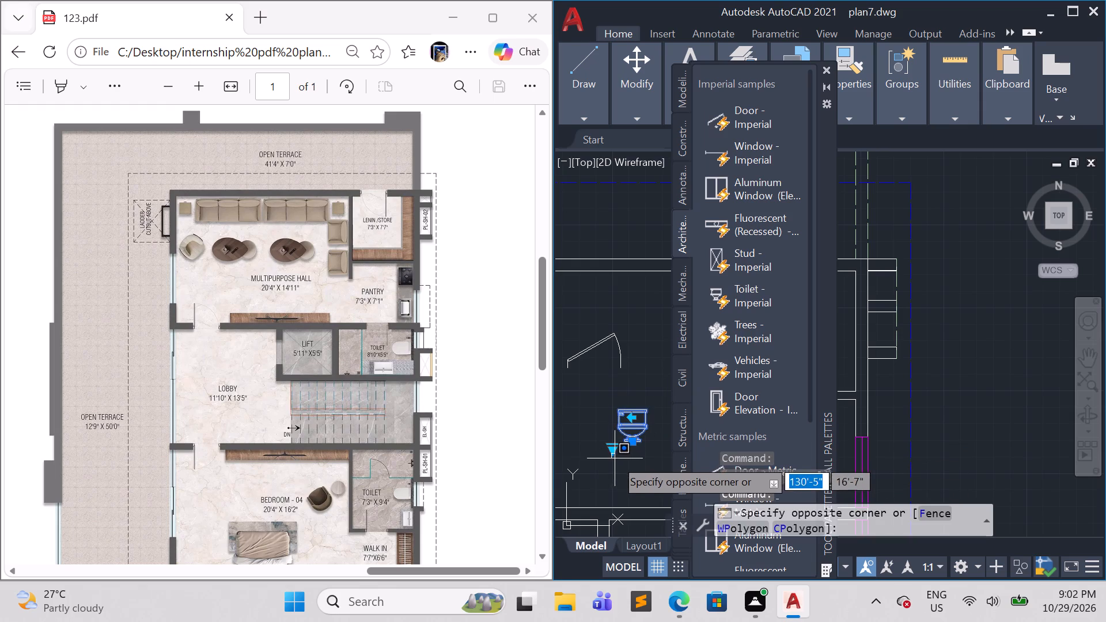
pyautogui.press('Escape')
pyautogui.click(827, 72)
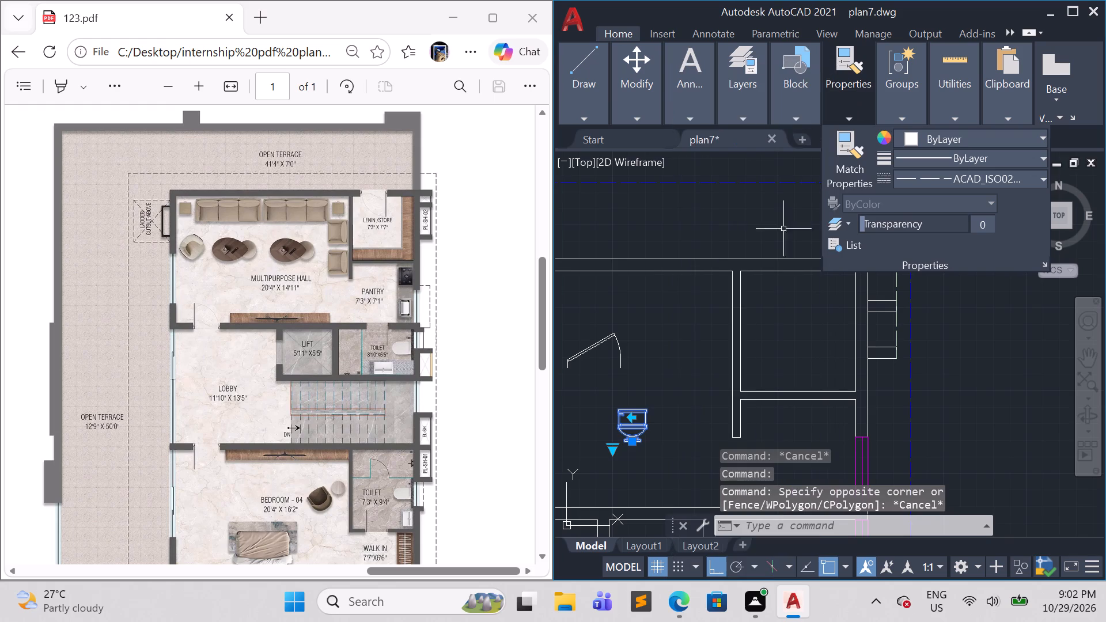
pyautogui.click(610, 453)
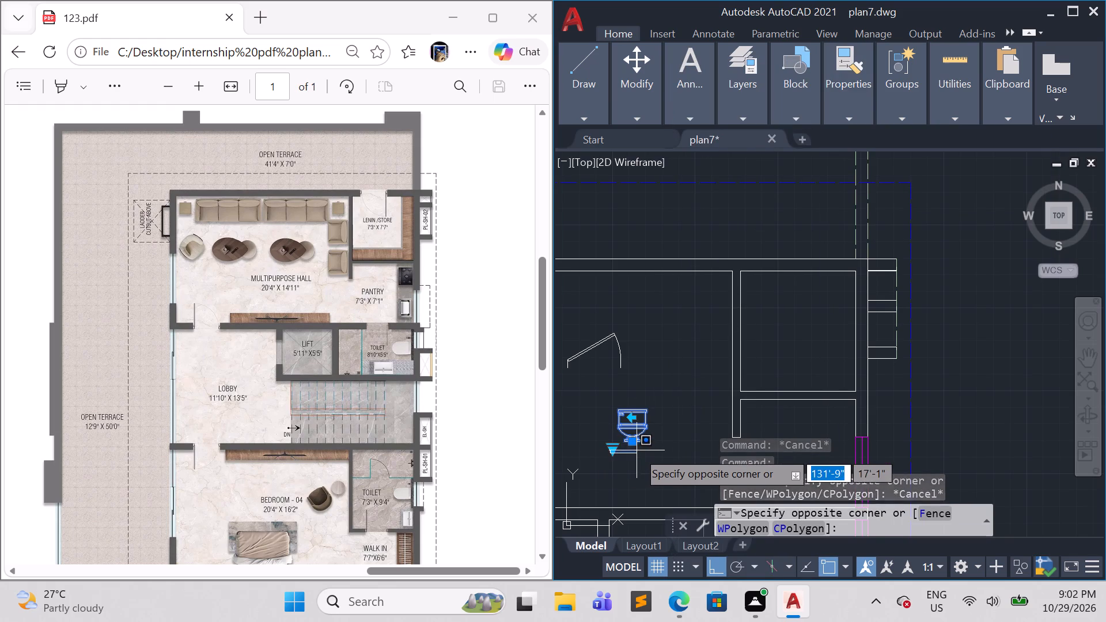
pyautogui.click(612, 452)
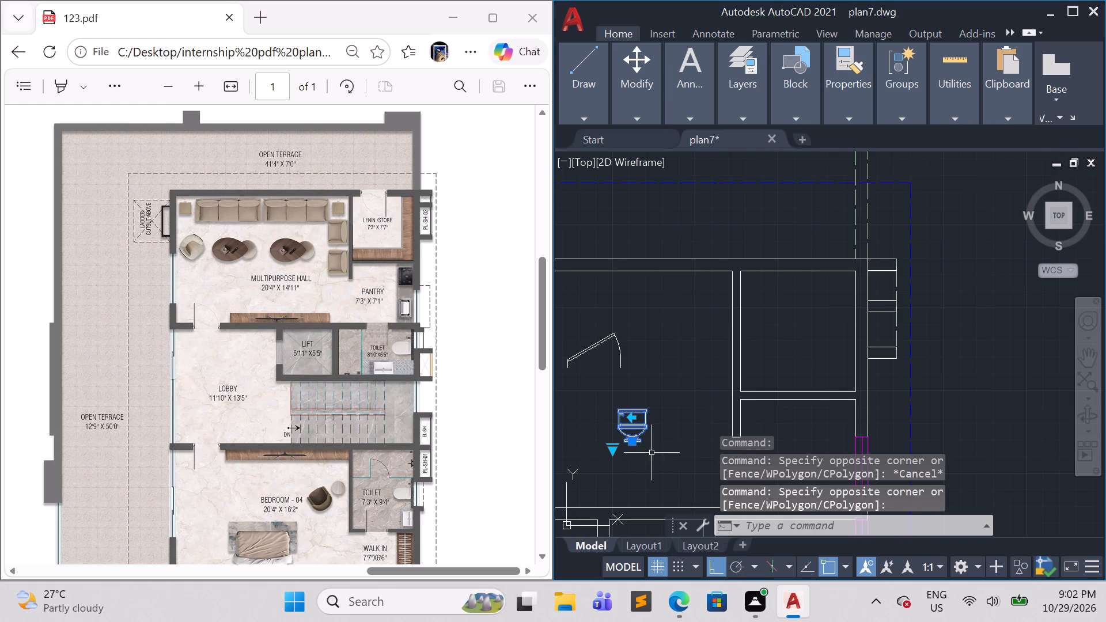
pyautogui.press('Escape')
pyautogui.click(647, 428)
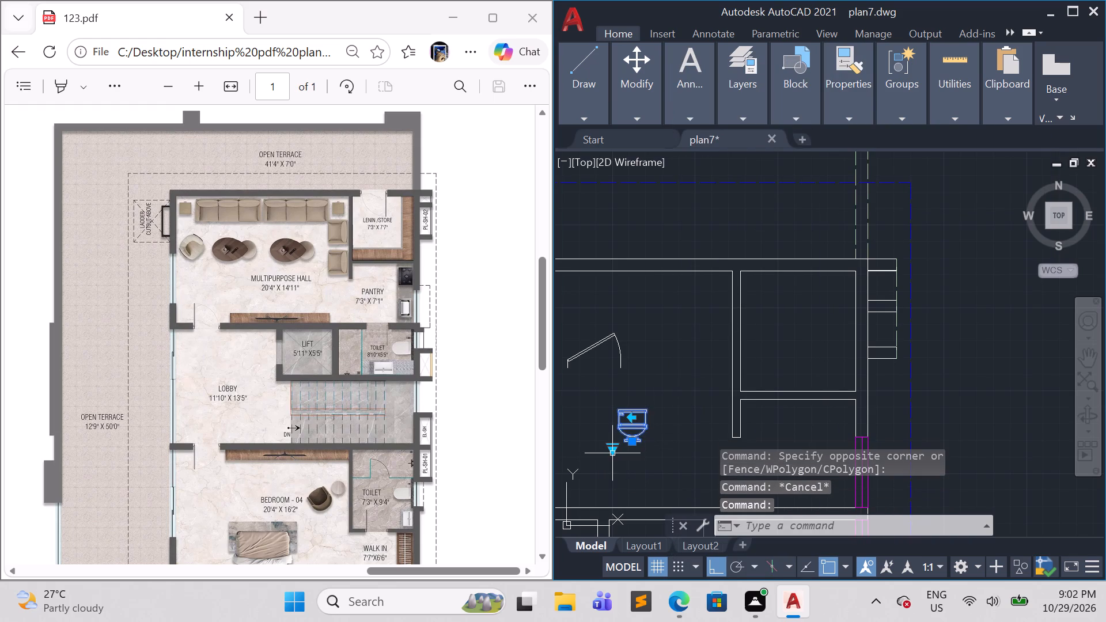
pyautogui.click(611, 452)
pyautogui.click(672, 418)
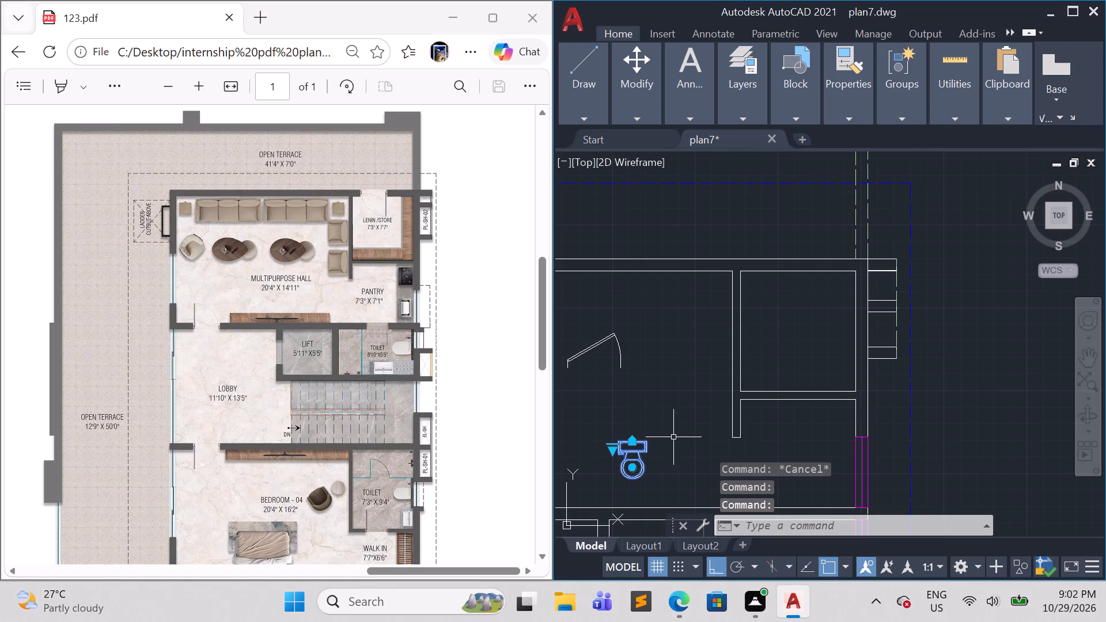
pyautogui.press('Escape')
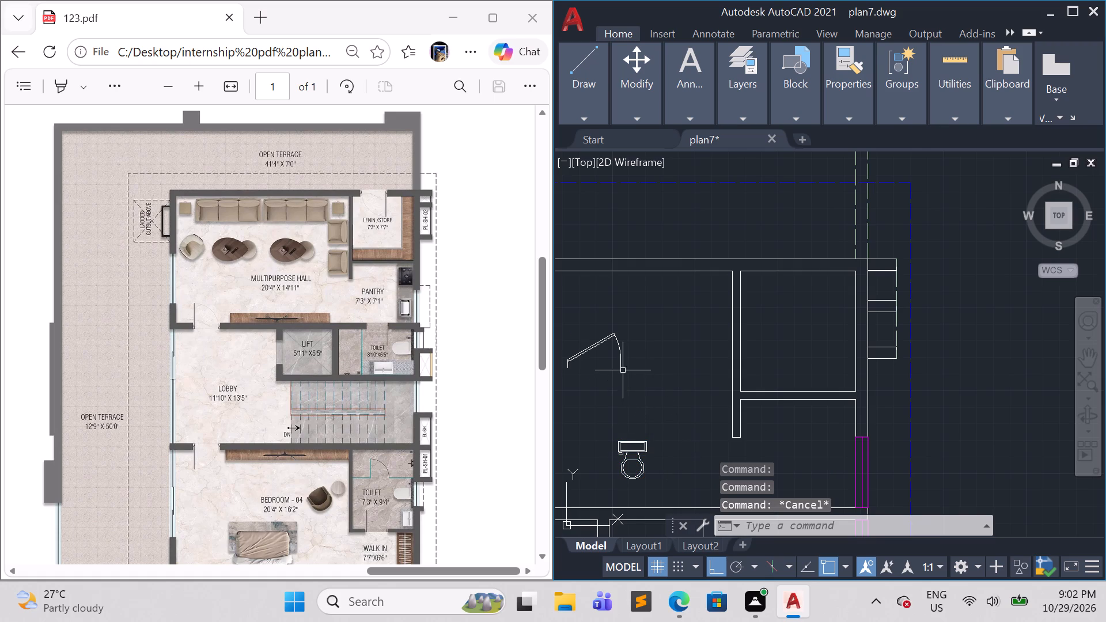
# Set the inserted door block's opening angle to Open 90º.
pyautogui.click(621, 369)
pyautogui.click(562, 346)
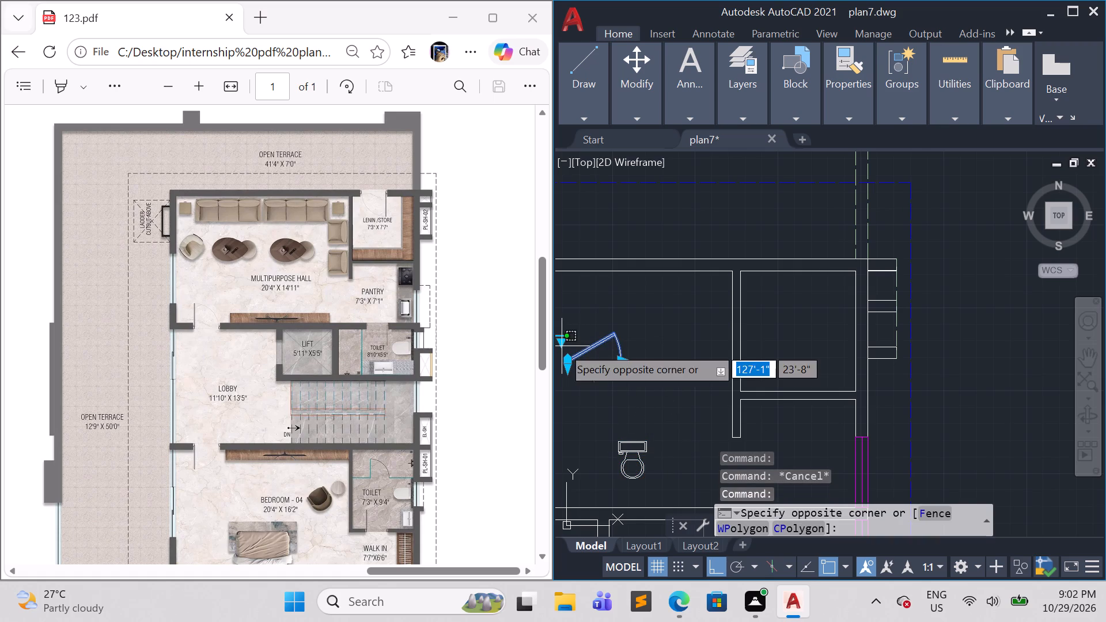
pyautogui.click(559, 344)
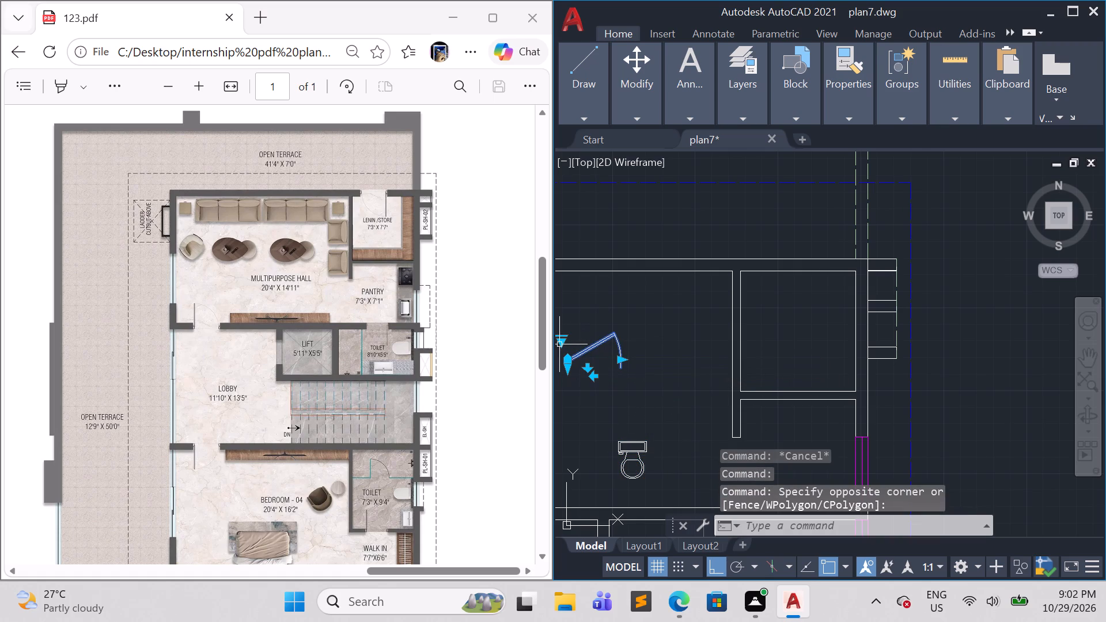
pyautogui.click(564, 341)
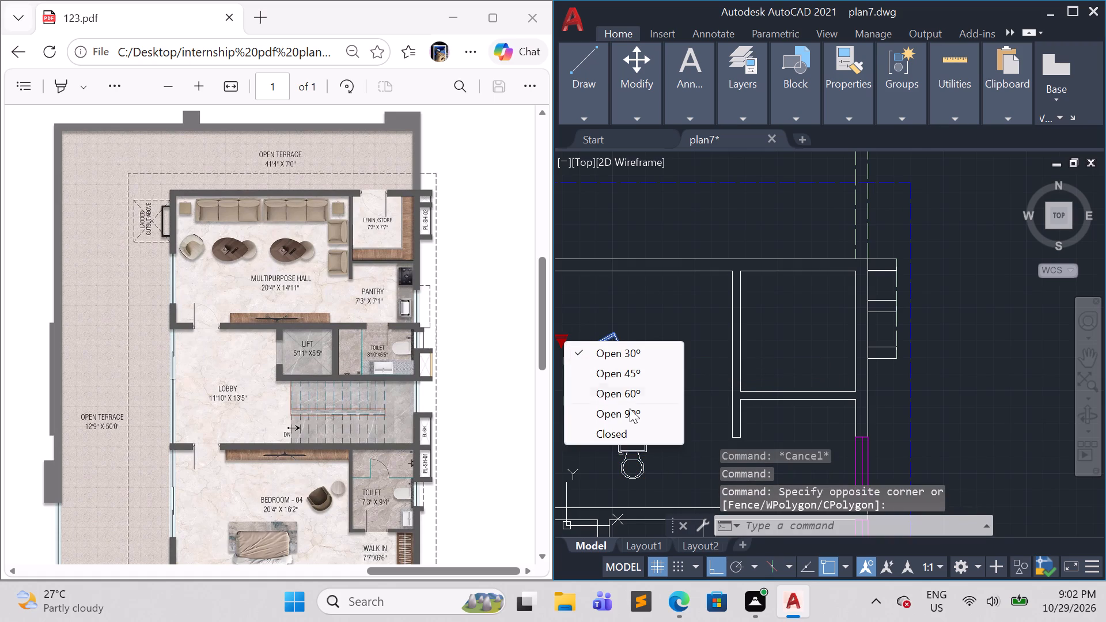
pyautogui.click(630, 409)
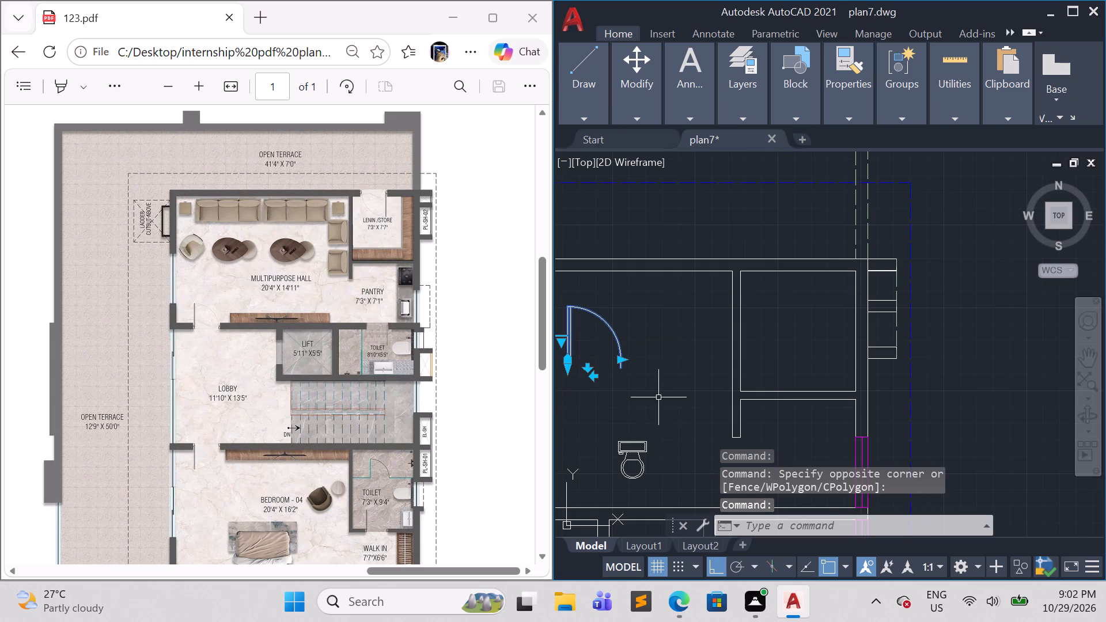
pyautogui.click(658, 397)
pyautogui.press('Escape')
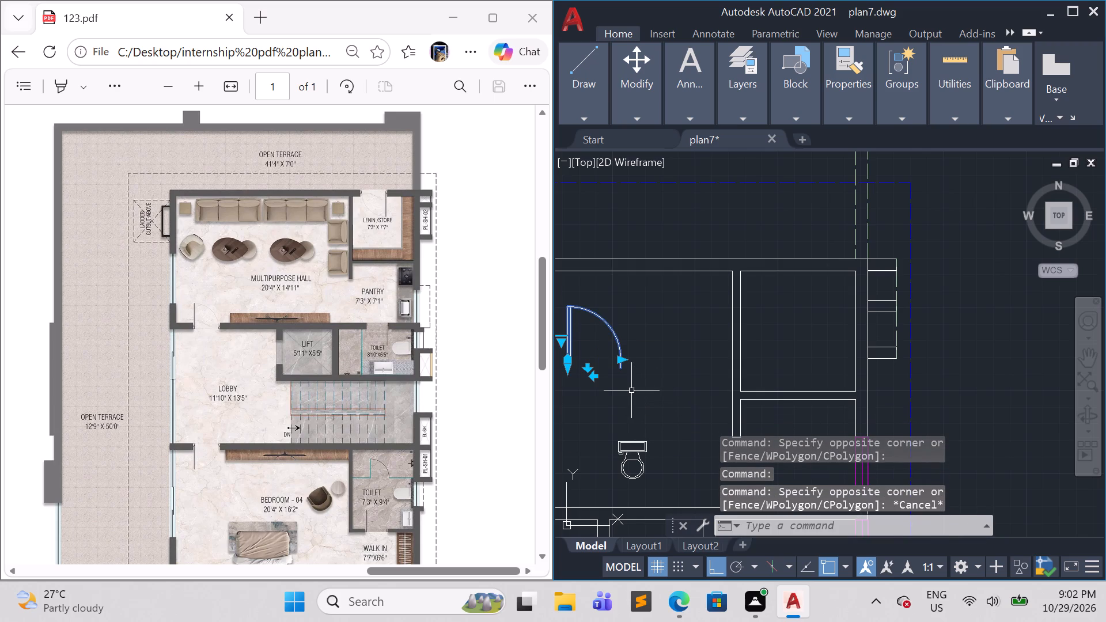
pyautogui.press('Escape')
# Mirror the door block about a horizontal line through the free end of its swing arc, erasing the source.
pyautogui.scroll(-1, 646, 392)
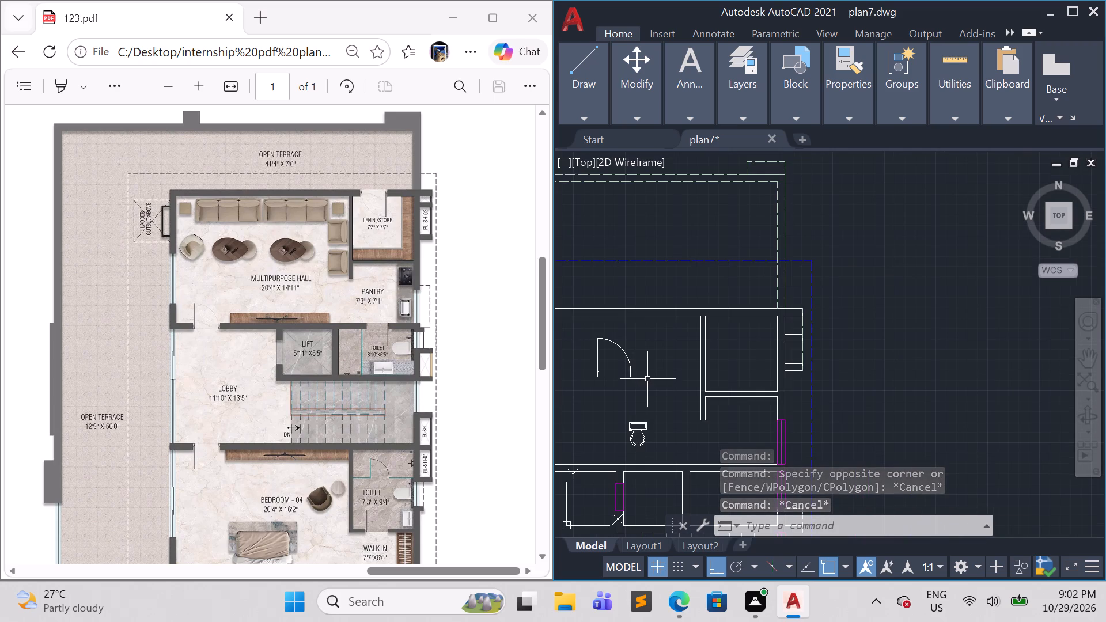
pyautogui.click(647, 379)
pyautogui.click(600, 348)
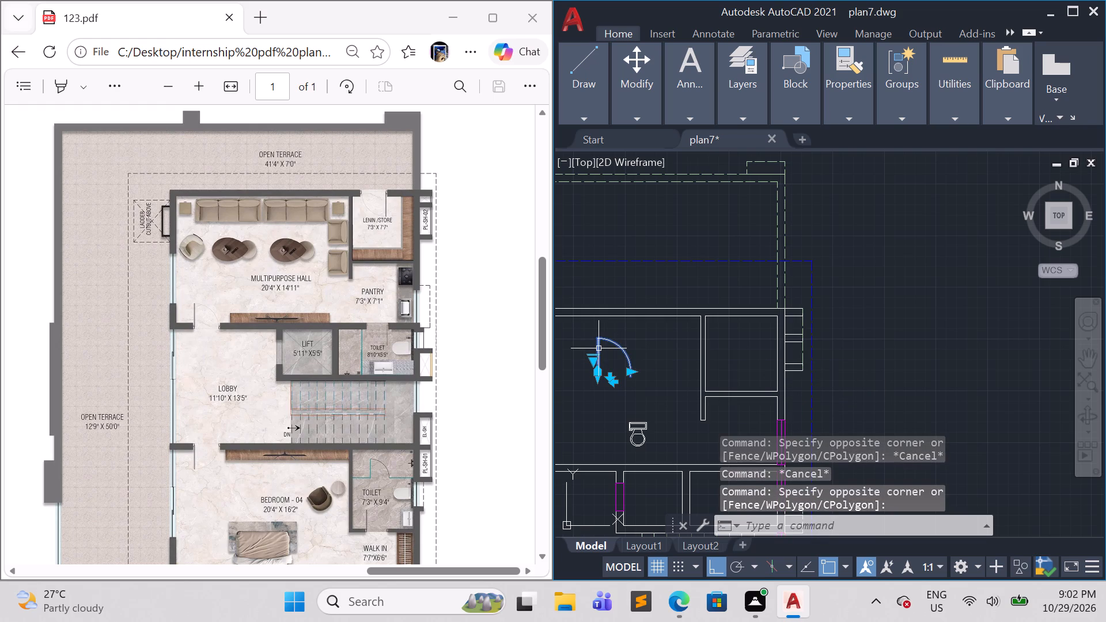
pyautogui.write('mi')
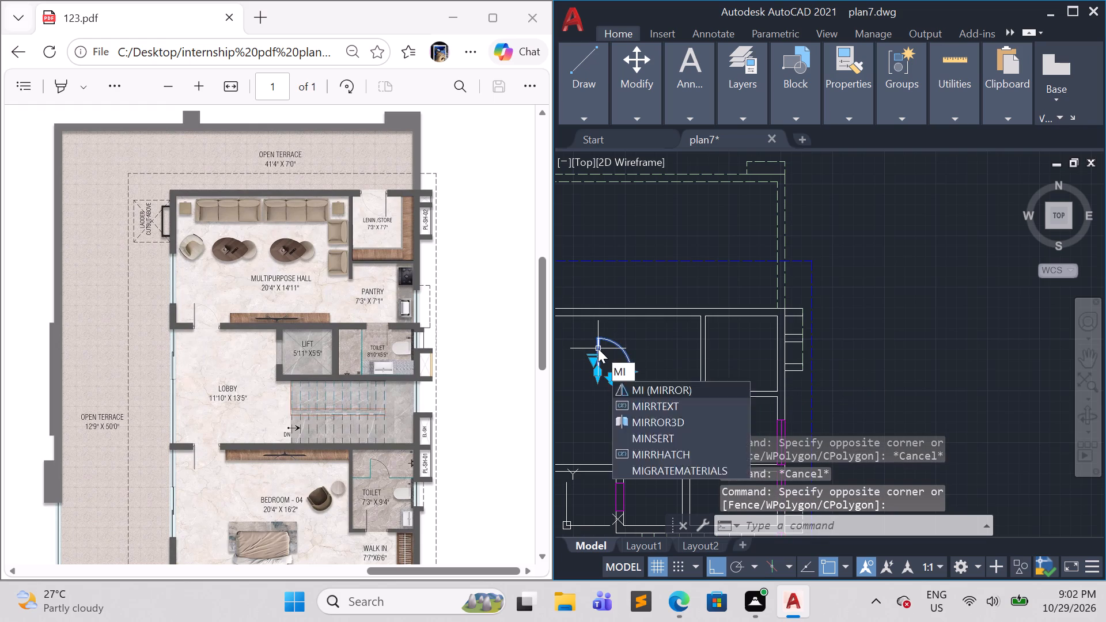
pyautogui.press('Return')
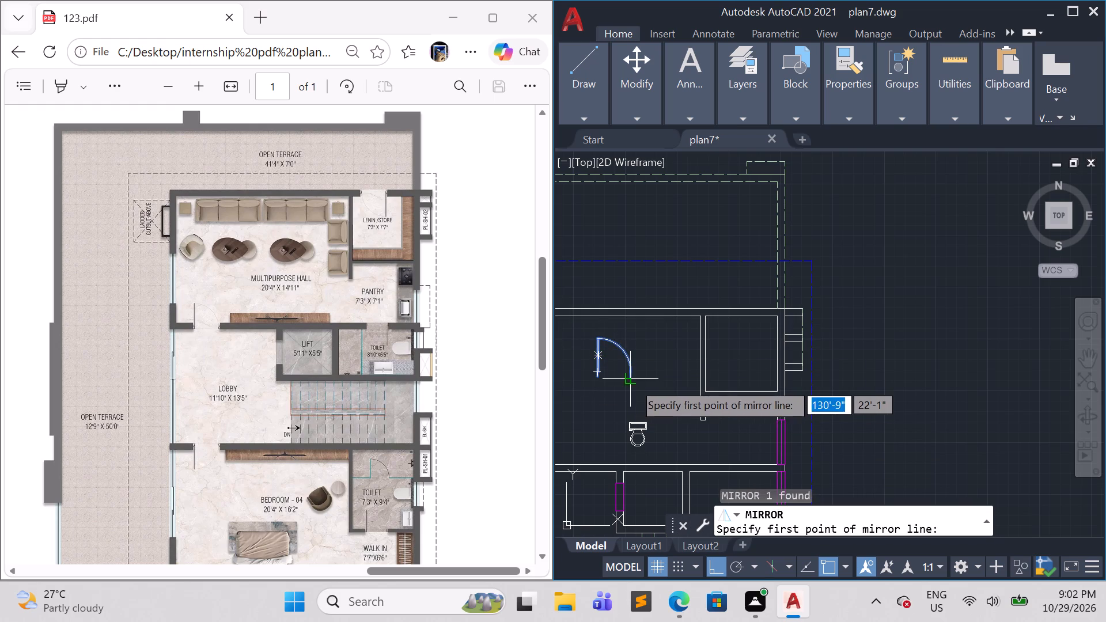
pyautogui.click(632, 382)
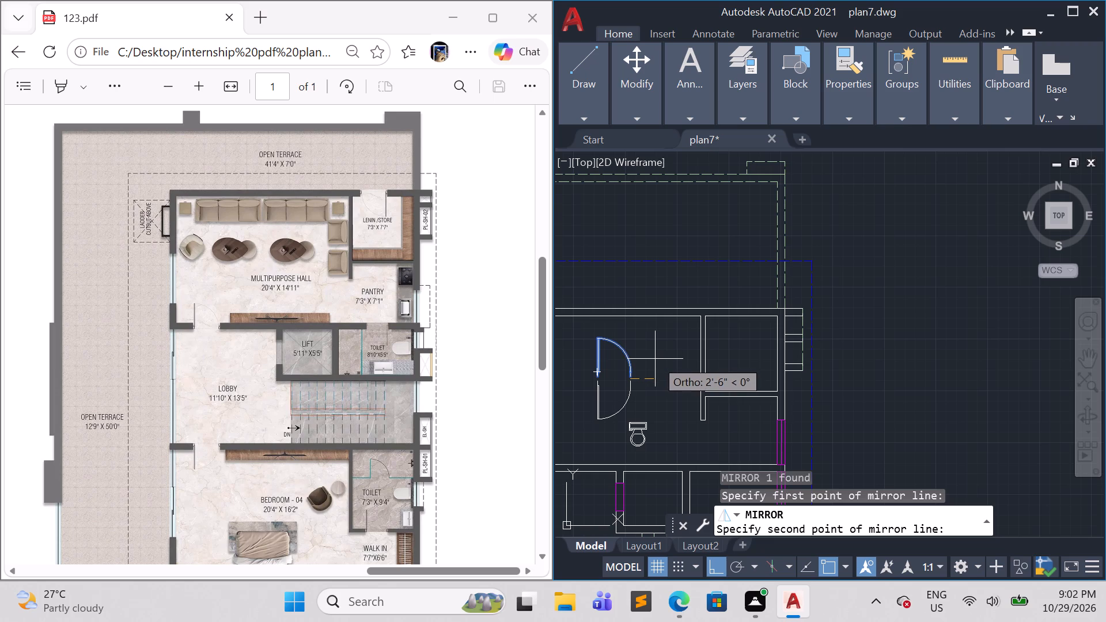
pyautogui.click(655, 396)
pyautogui.moveTo(684, 434); pyautogui.dragTo(654, 396)
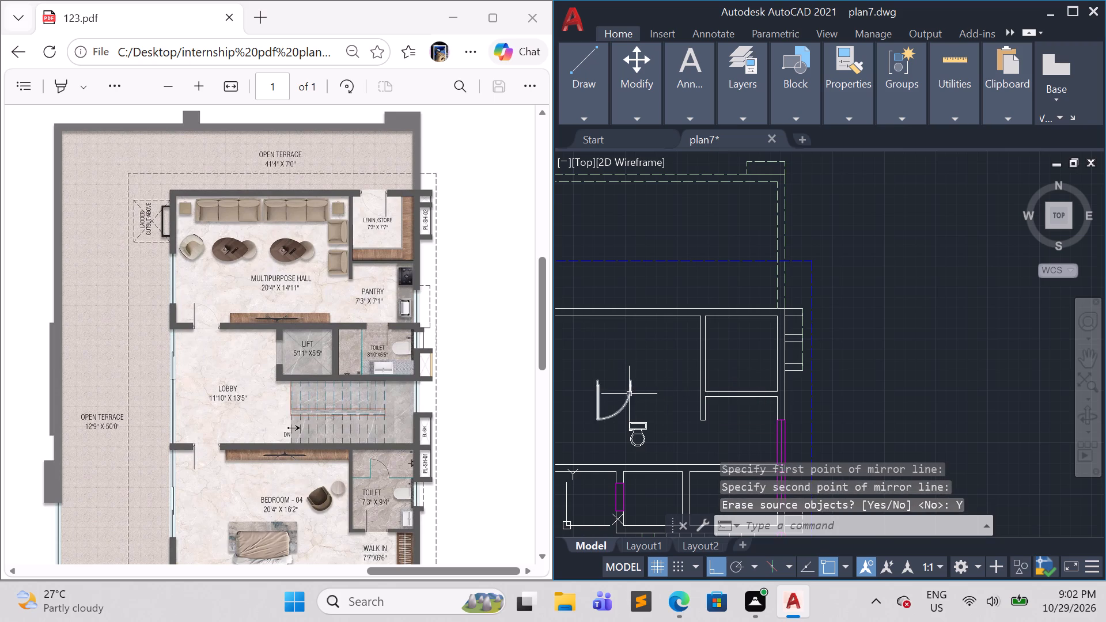
# Mirror the door block about a vertical line through the free end of its swing arc, erasing the source.
pyautogui.click(639, 400)
pyautogui.click(597, 389)
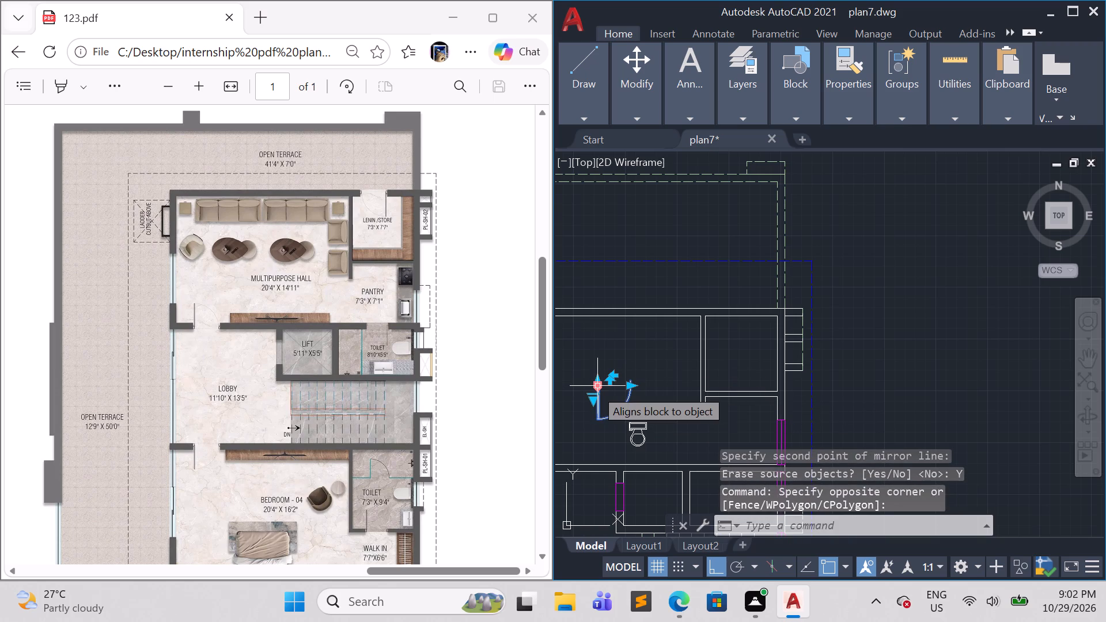
pyautogui.write('mi')
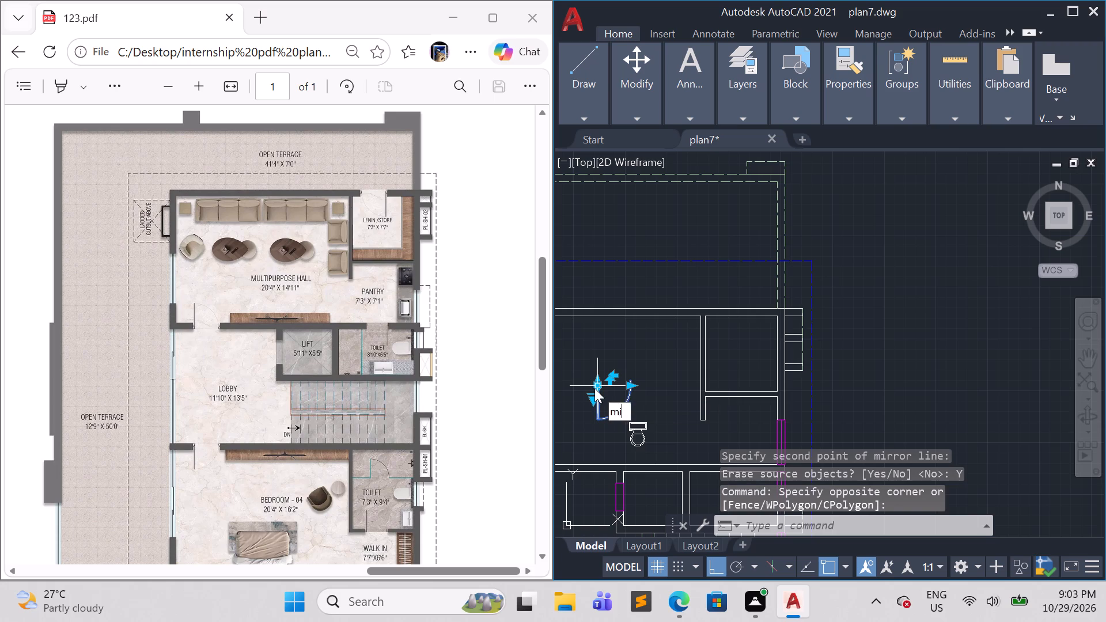
pyautogui.press('Return')
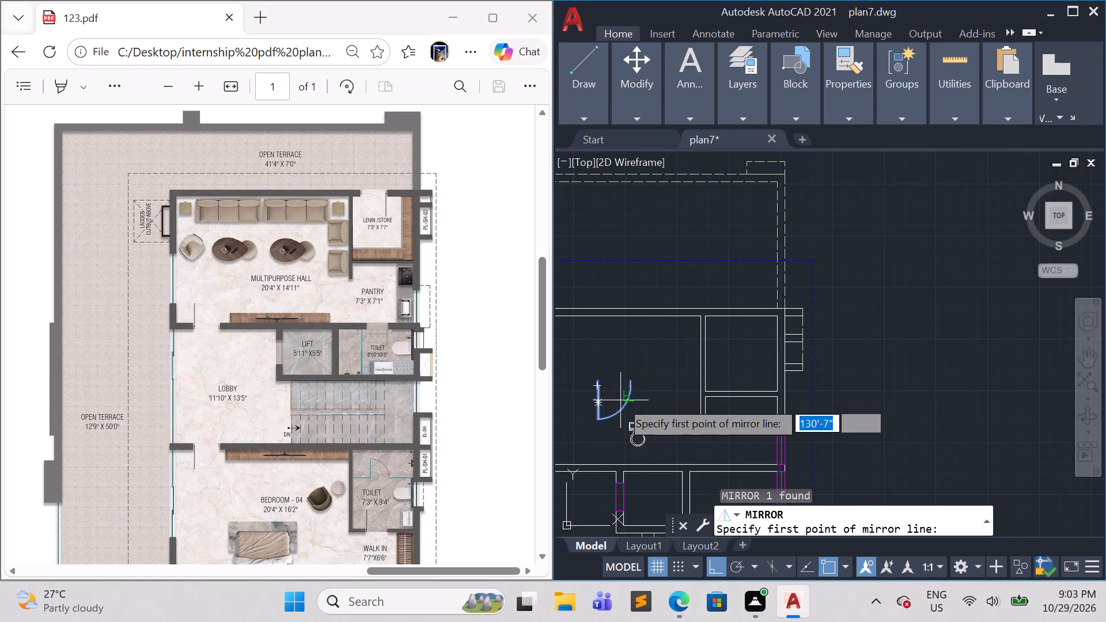
pyautogui.scroll(1, 617, 415)
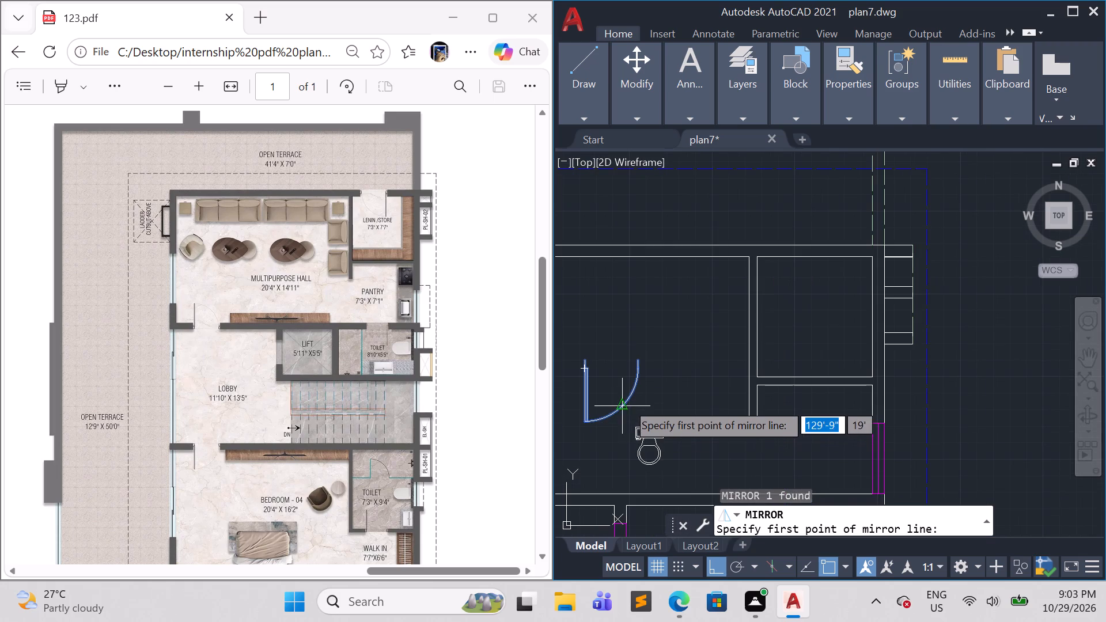
pyautogui.click(631, 360)
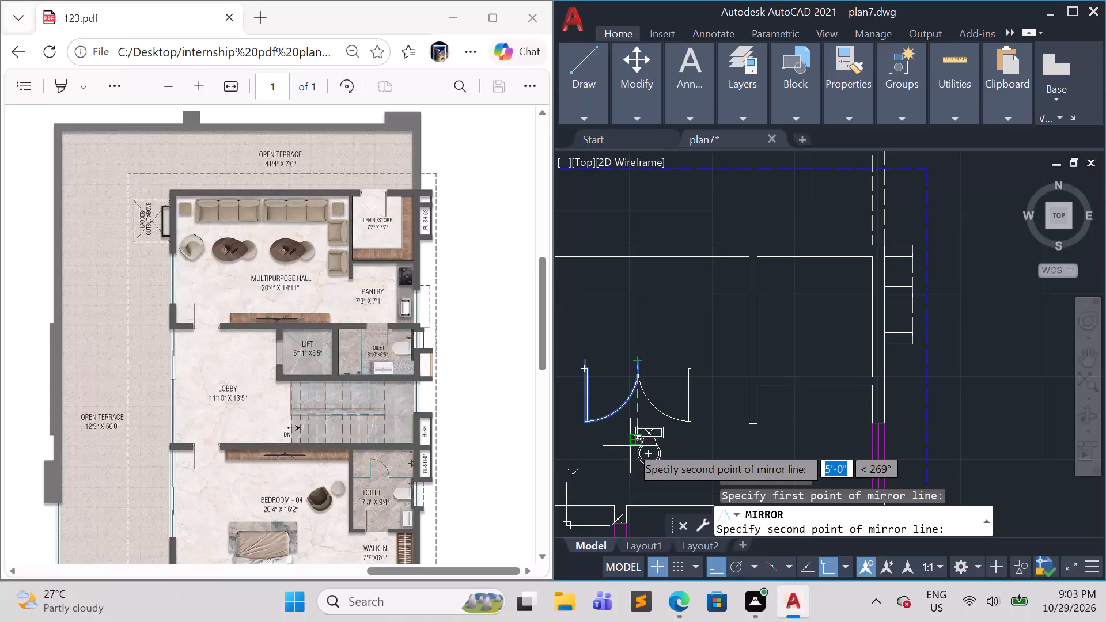
pyautogui.click(632, 447)
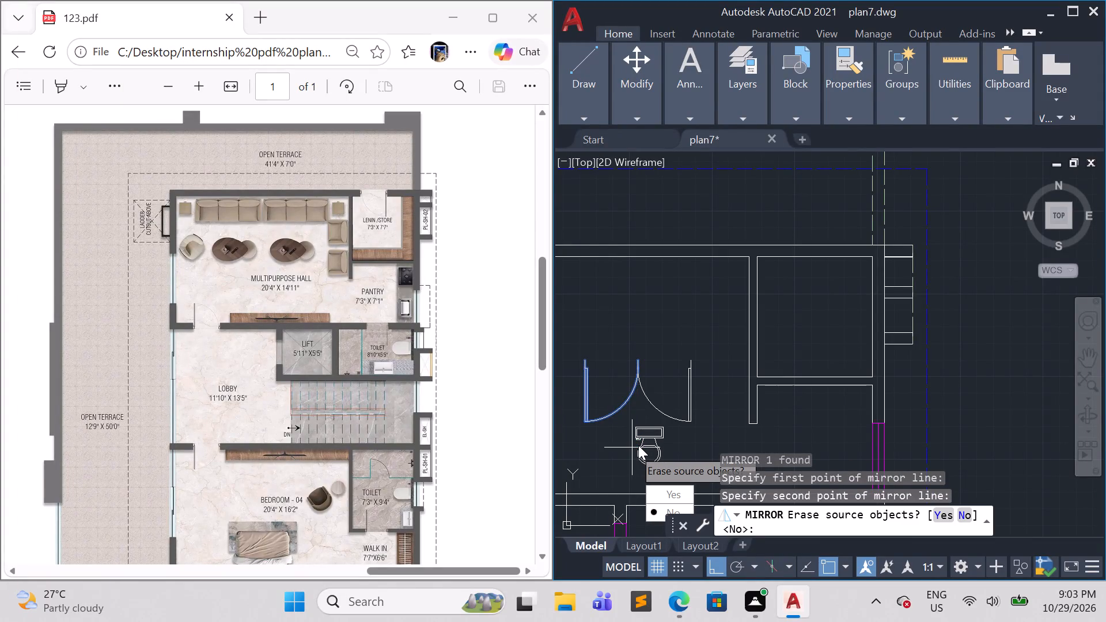
pyautogui.moveTo(683, 496); pyautogui.dragTo(632, 447)
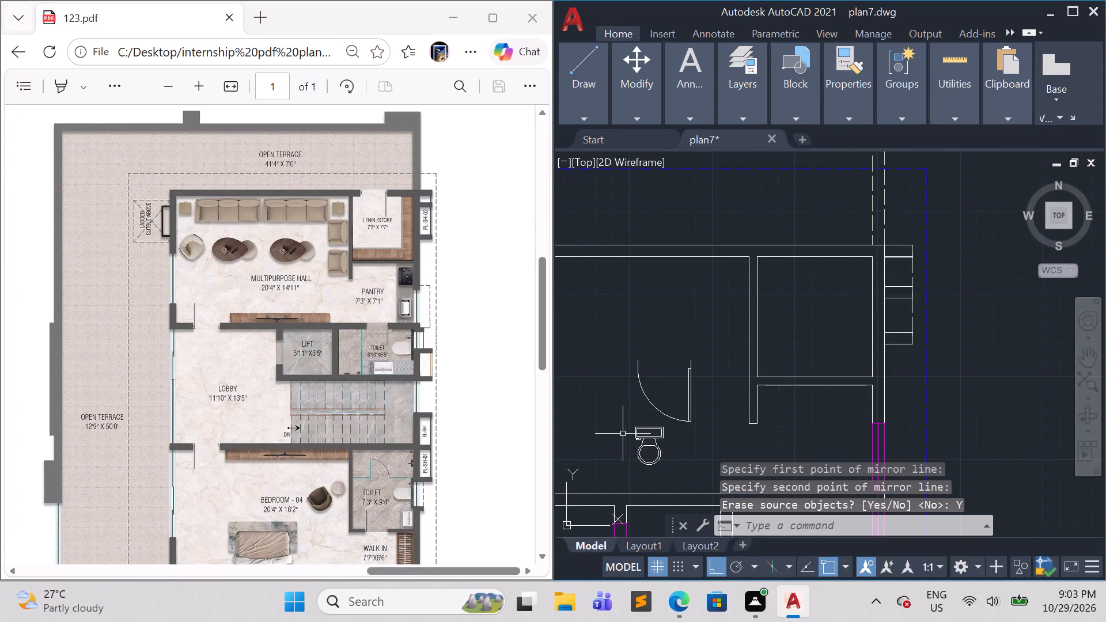
# Copy the door block from its hinge end onto the outer line of the Linen/Store room's upper wall, with Ortho off.
pyautogui.moveTo(708, 387); pyautogui.dragTo(702, 387)
pyautogui.click(646, 382)
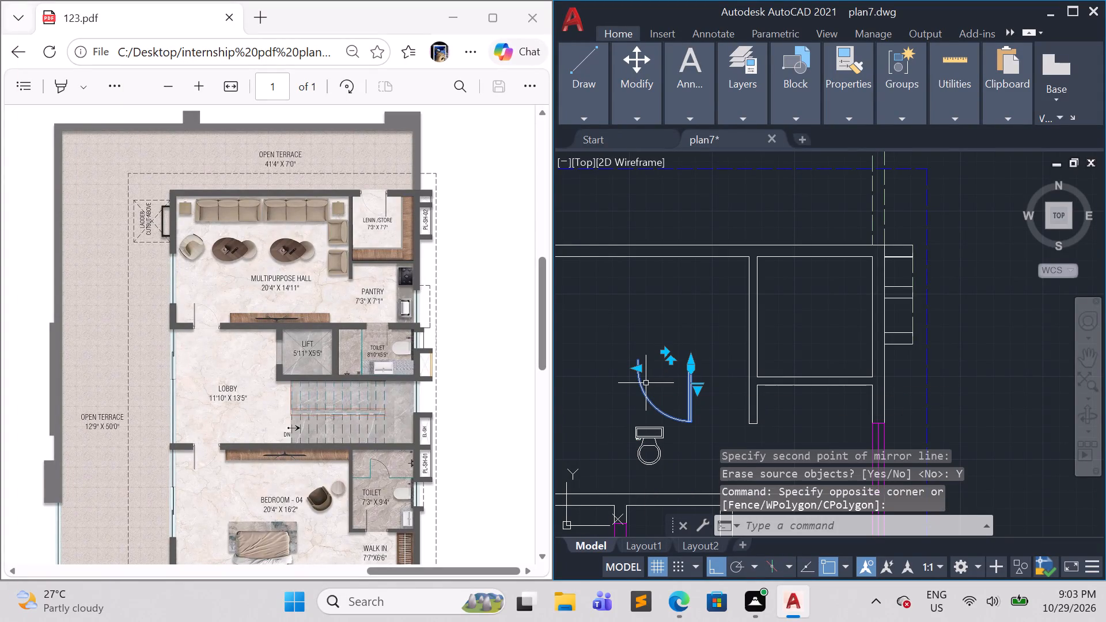
pyautogui.write('co')
pyautogui.press('Return')
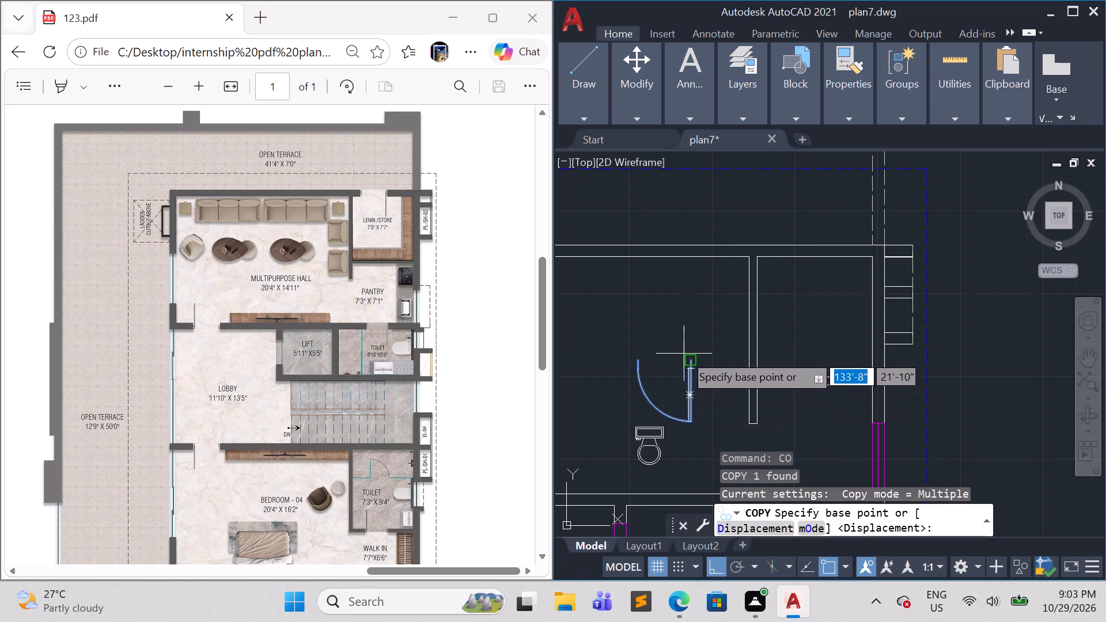
pyautogui.click(692, 359)
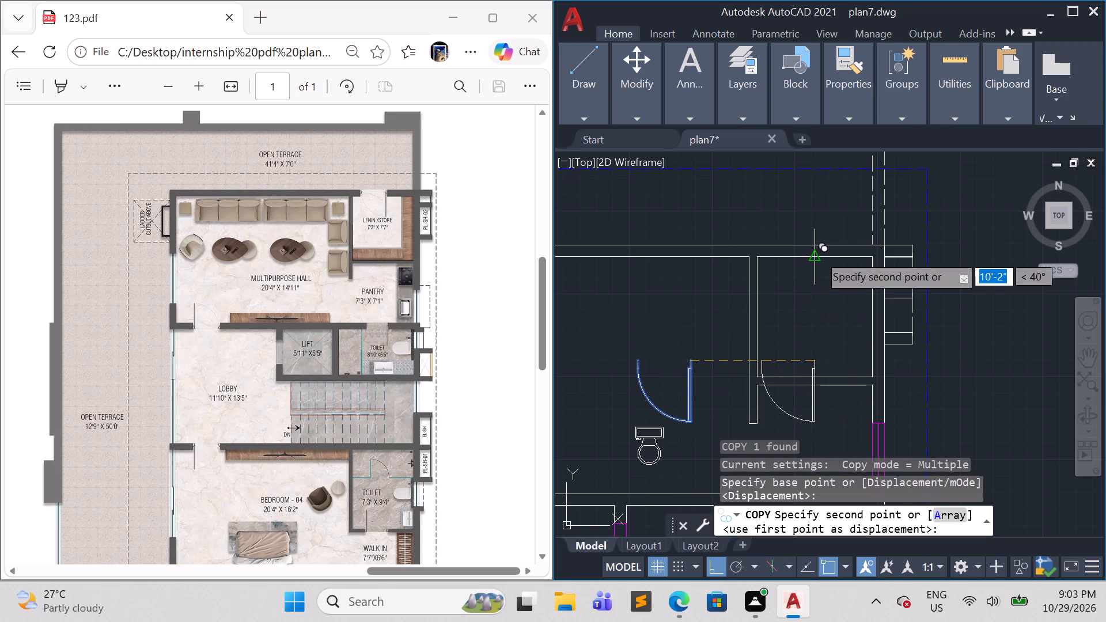
pyautogui.press('F8')
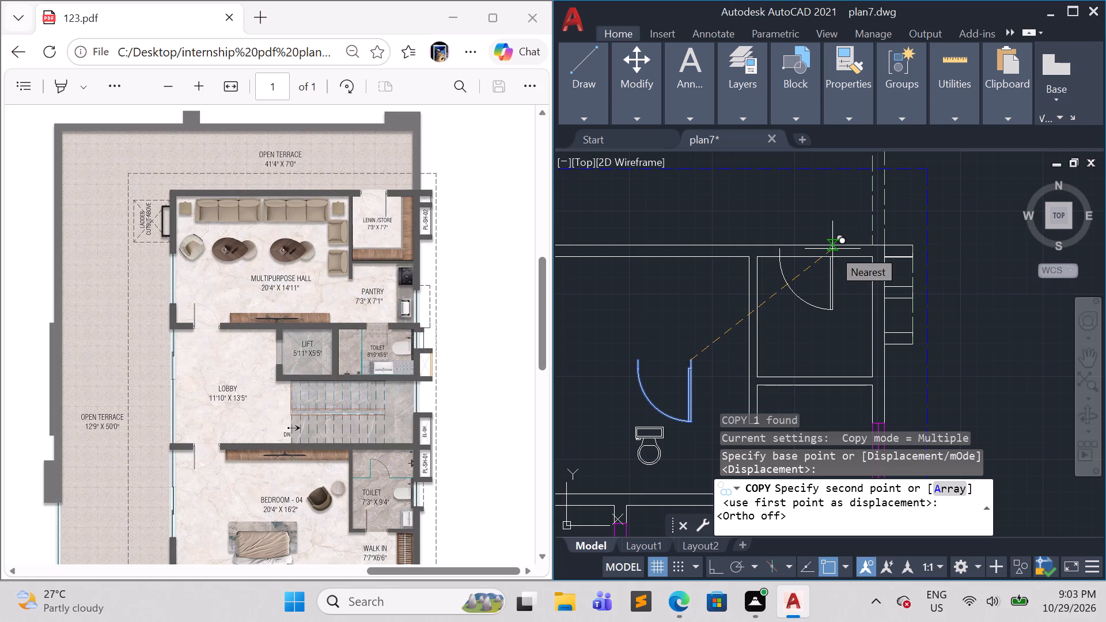
pyautogui.click(832, 246)
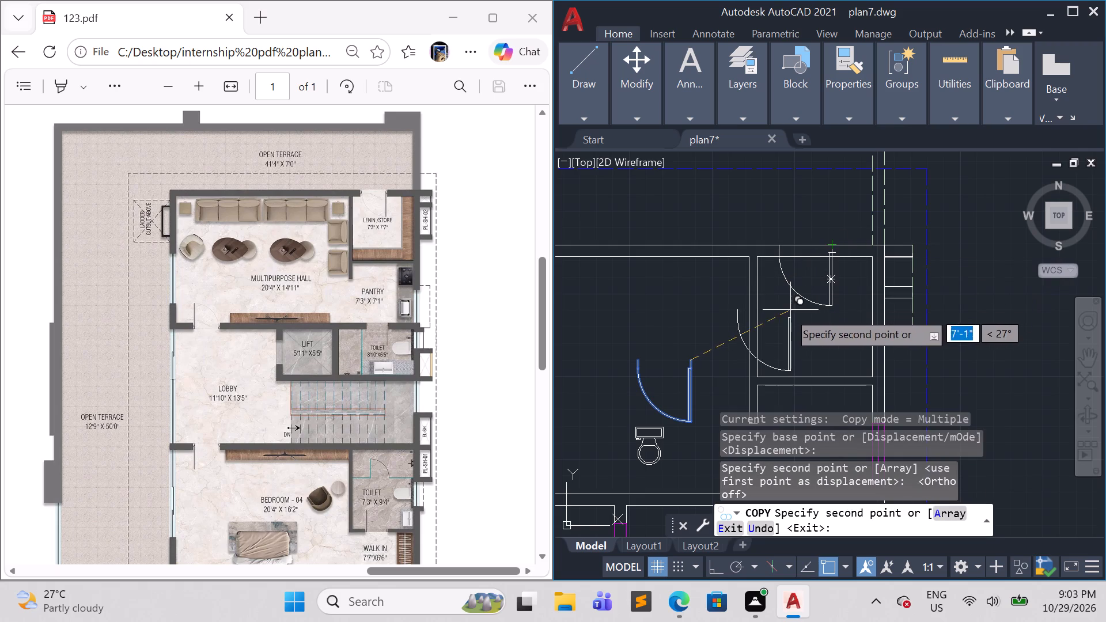
pyautogui.press('Escape')
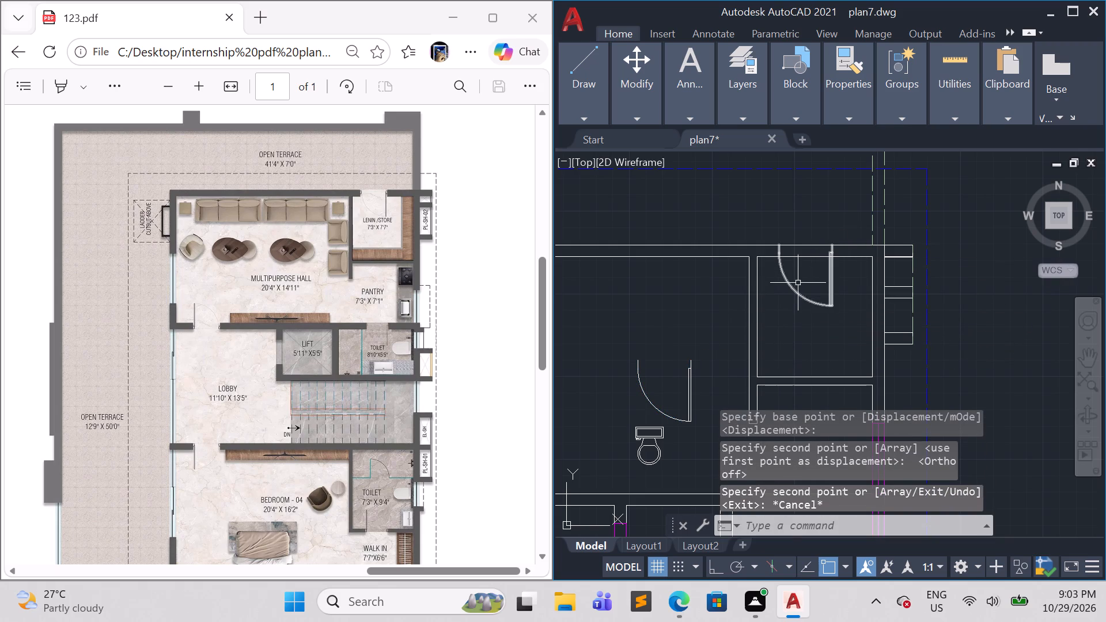
# Trim the inner line of the Linen/Store room's upper wall between the door's swing arc and its leaf.
pyautogui.press('t')
pyautogui.press('r')
pyautogui.press('Return')
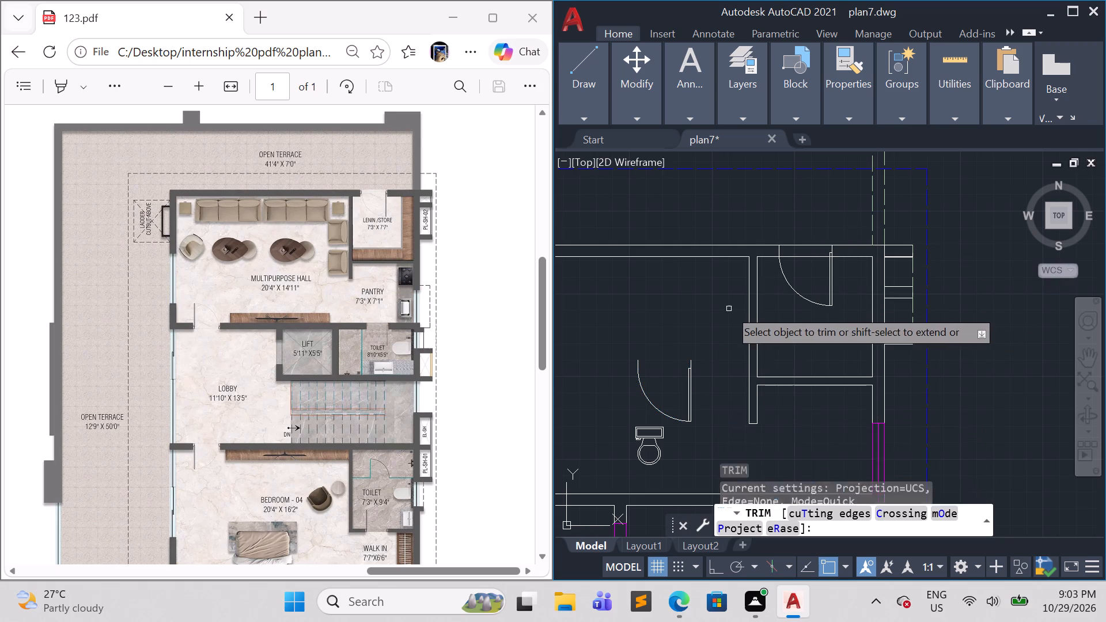
pyautogui.click(812, 259)
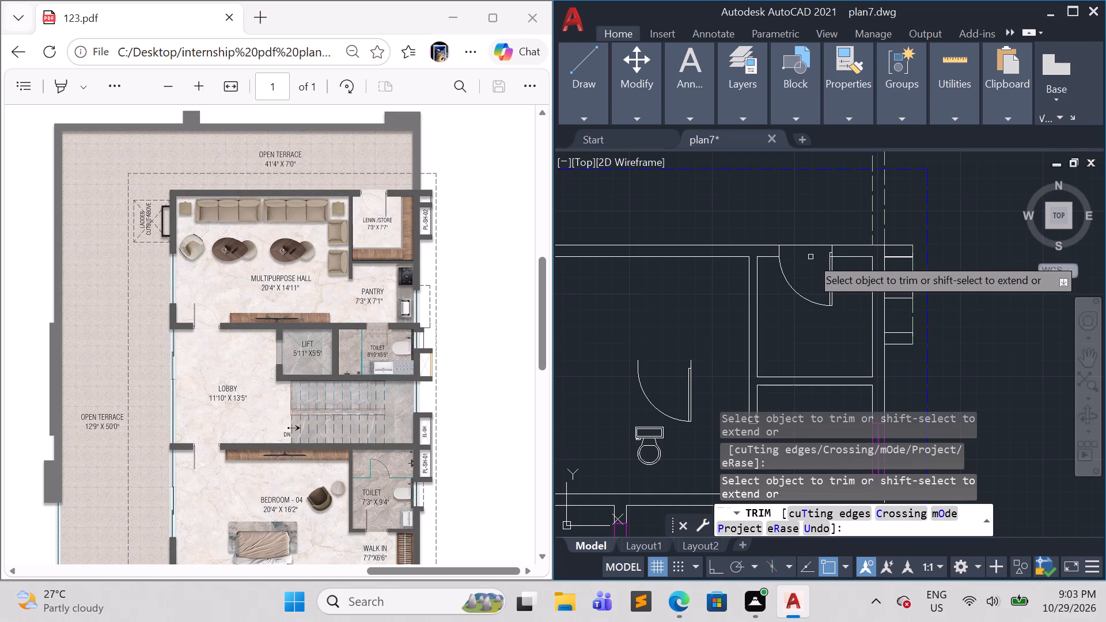
pyautogui.press('Escape')
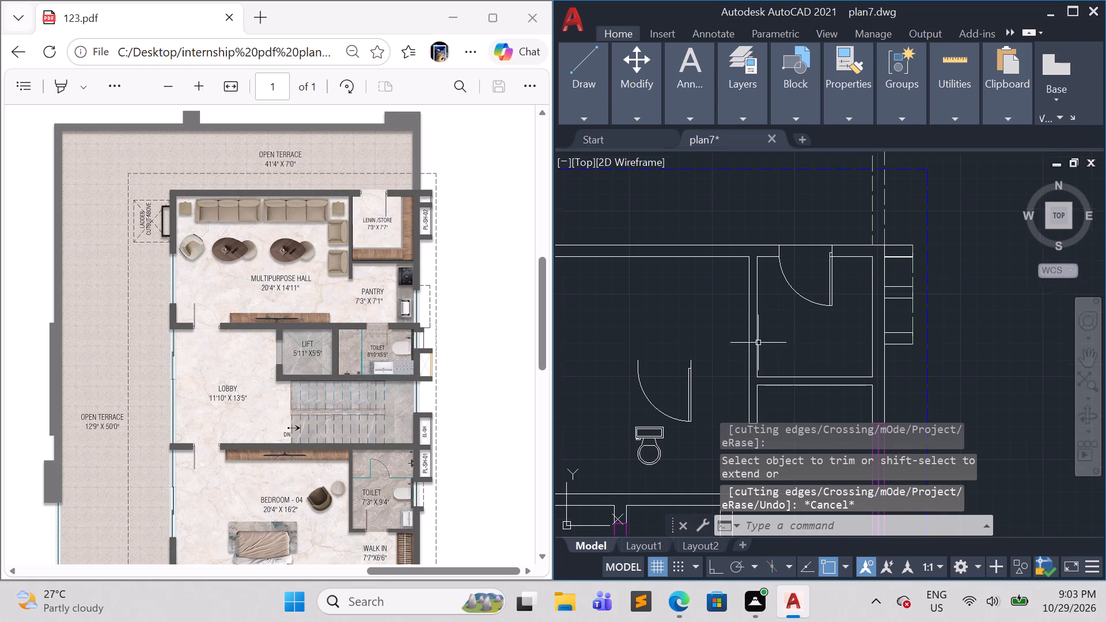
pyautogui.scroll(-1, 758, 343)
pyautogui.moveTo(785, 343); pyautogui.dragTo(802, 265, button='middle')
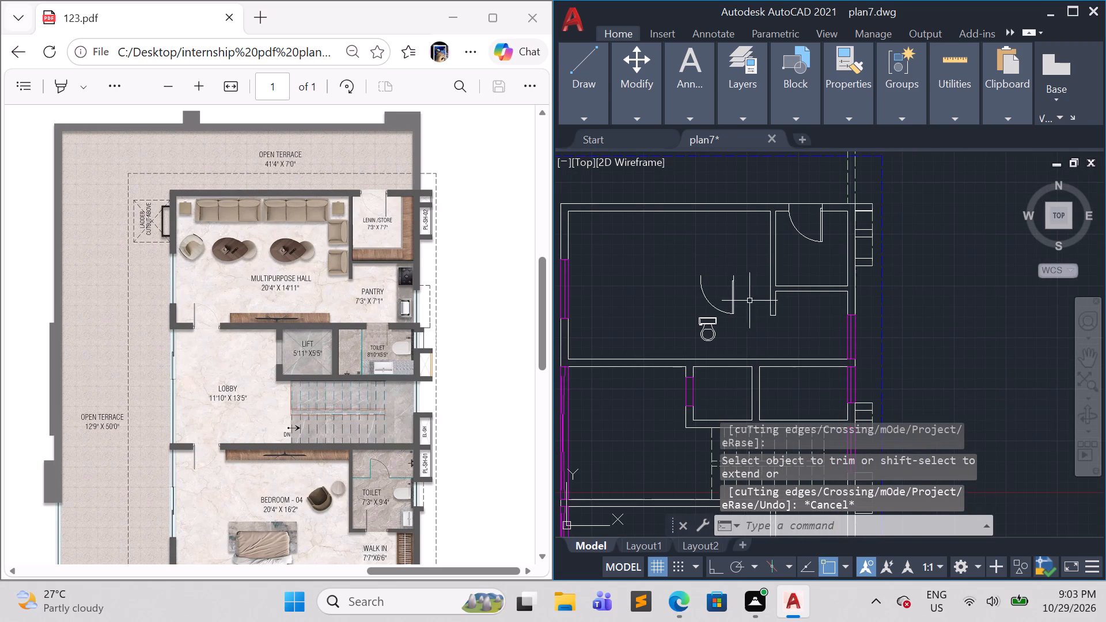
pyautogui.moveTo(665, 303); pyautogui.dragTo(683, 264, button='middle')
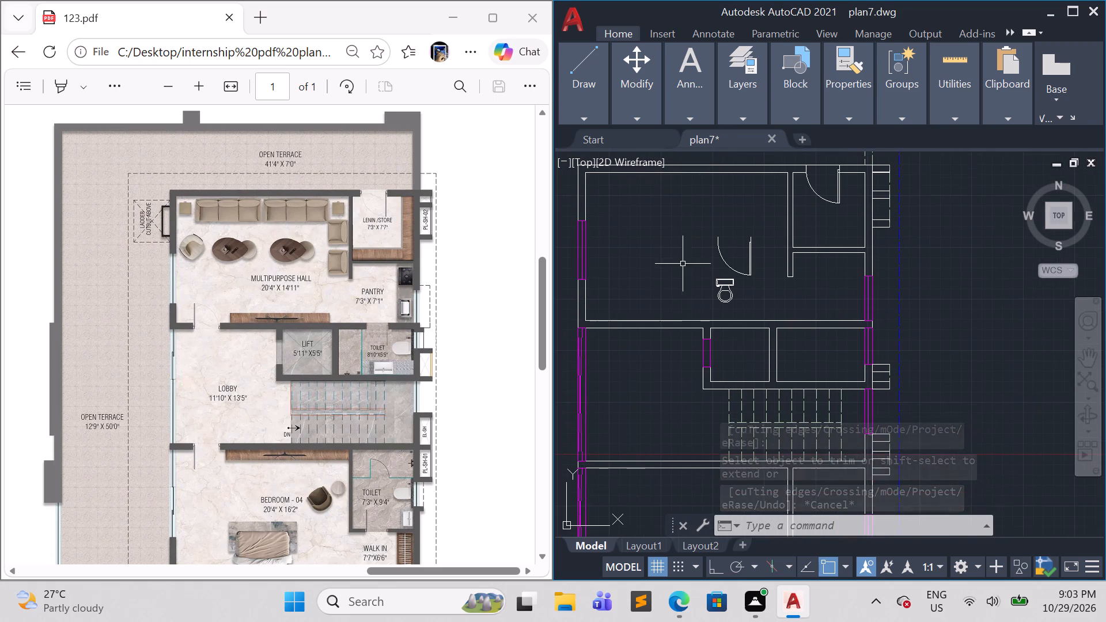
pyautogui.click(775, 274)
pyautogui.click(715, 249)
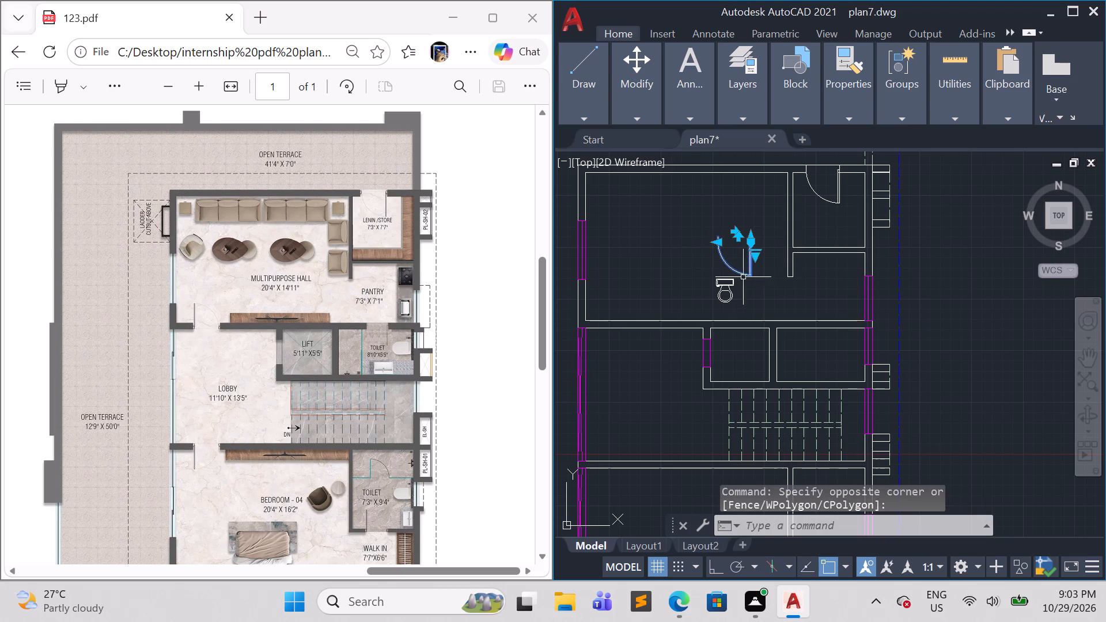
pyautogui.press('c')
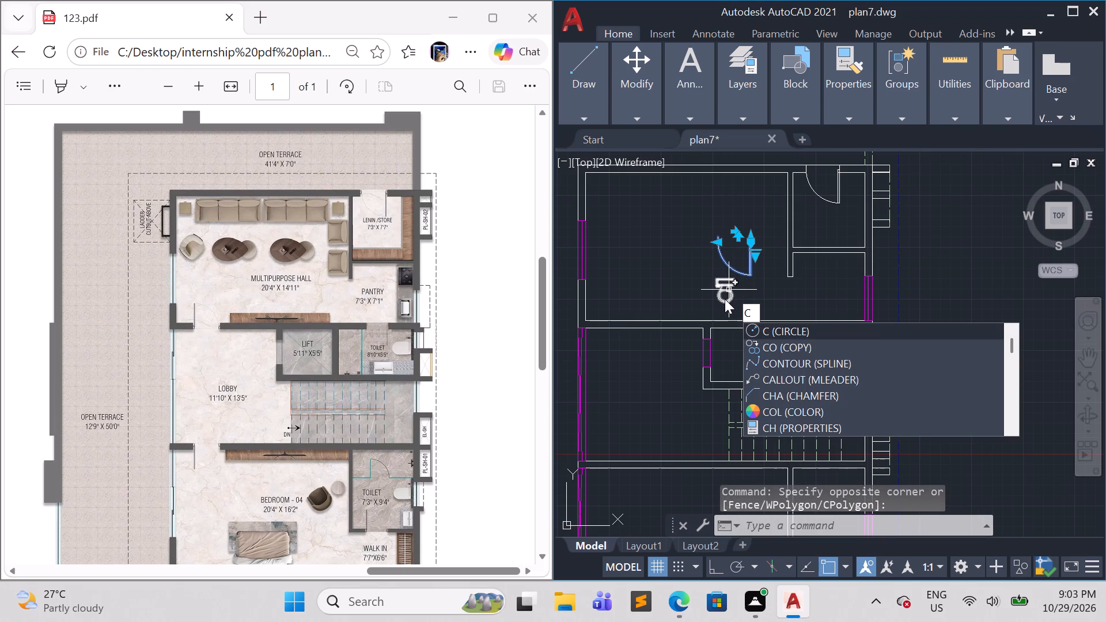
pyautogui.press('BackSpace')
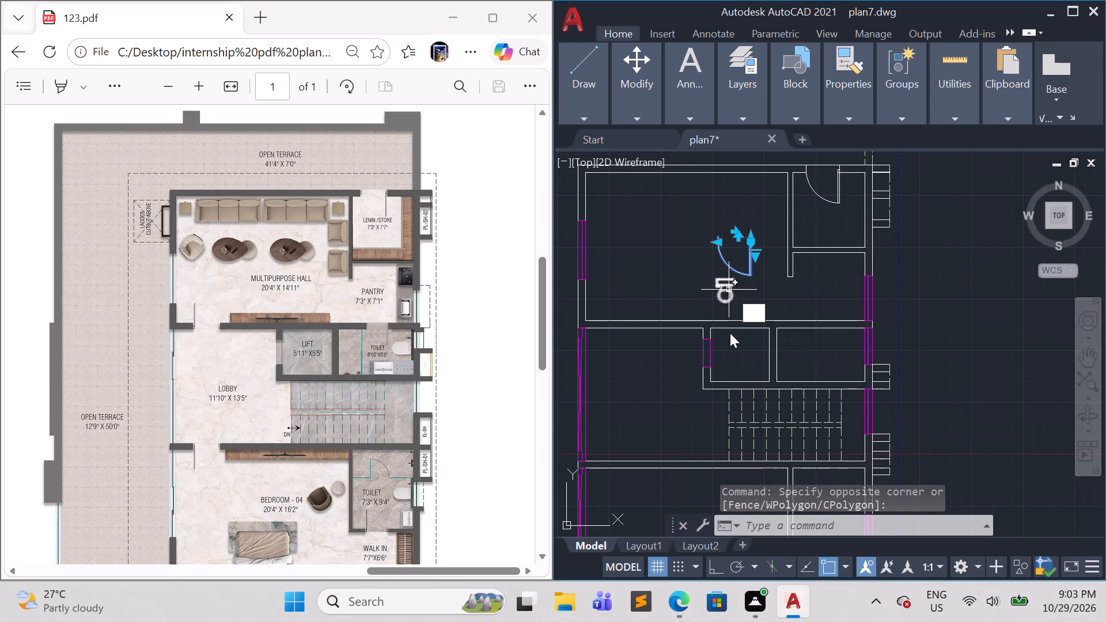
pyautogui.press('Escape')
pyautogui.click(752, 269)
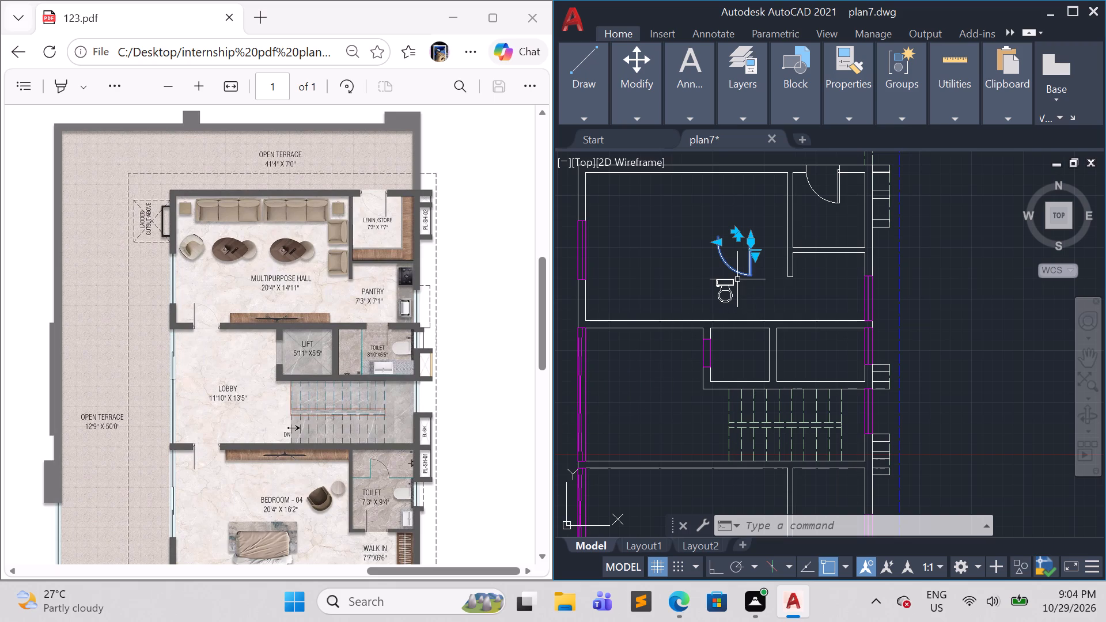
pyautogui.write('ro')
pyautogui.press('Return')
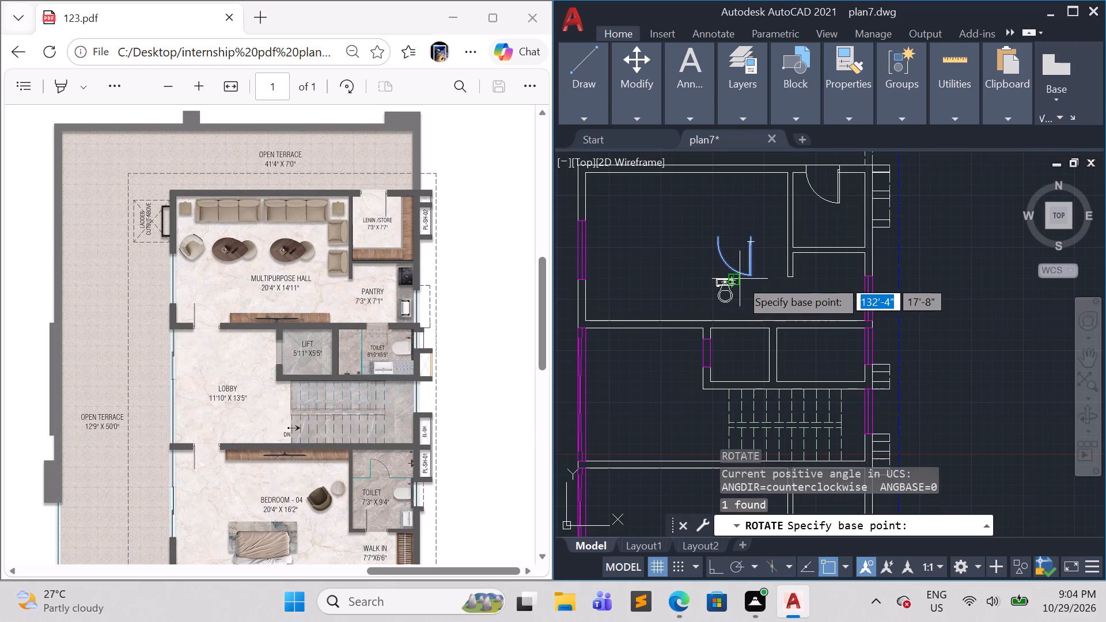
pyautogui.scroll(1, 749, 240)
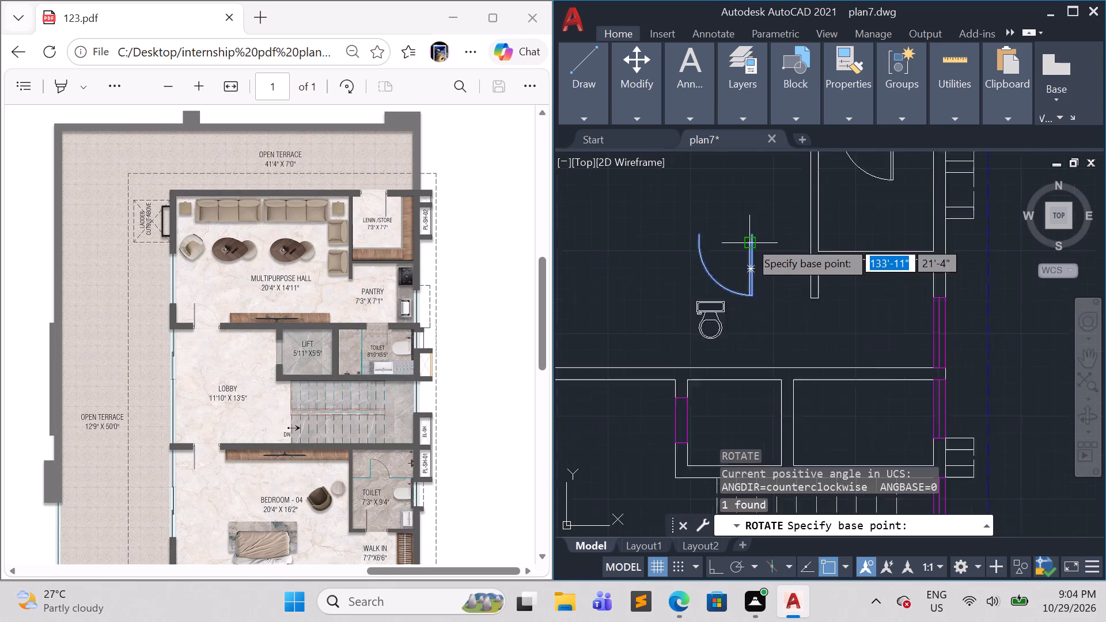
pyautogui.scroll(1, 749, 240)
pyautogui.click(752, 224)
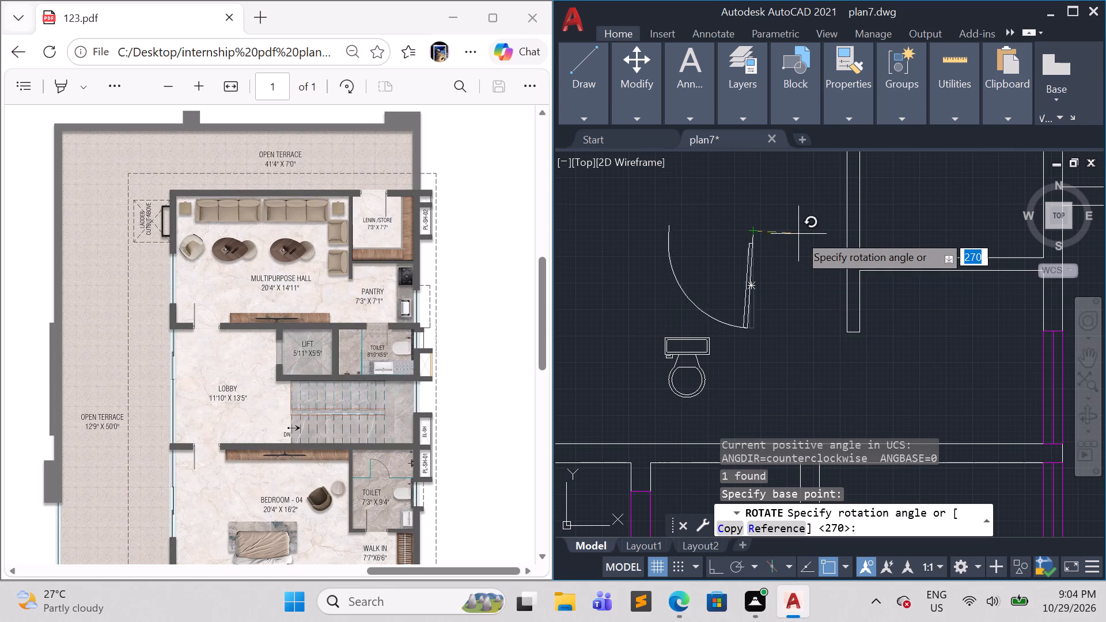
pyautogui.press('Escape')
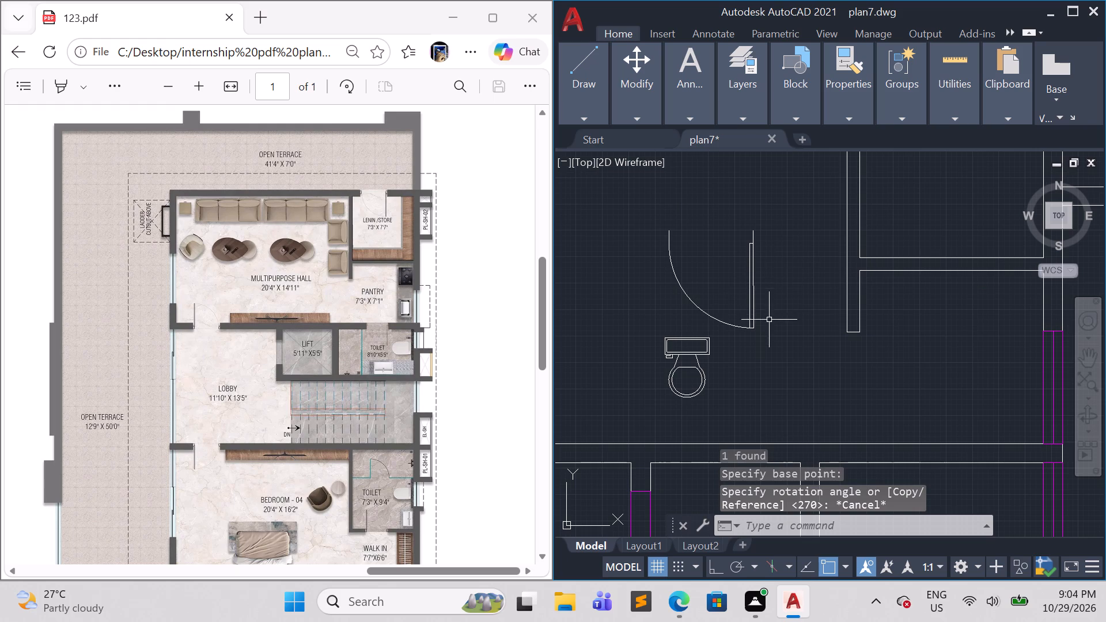
# Move the original door block by its hinge end onto the wall between the Multipurpose Hall and the Lobby, swinging into the Lobby.
pyautogui.scroll(-2, 779, 335)
pyautogui.moveTo(789, 339); pyautogui.dragTo(805, 332, button='middle')
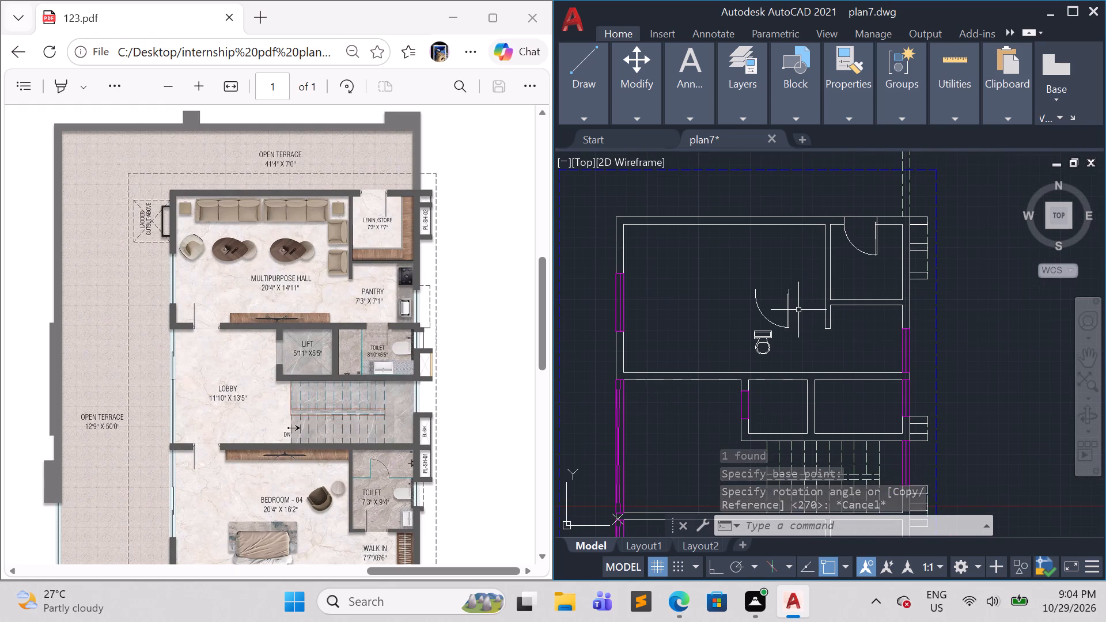
pyautogui.click(798, 310)
pyautogui.click(752, 289)
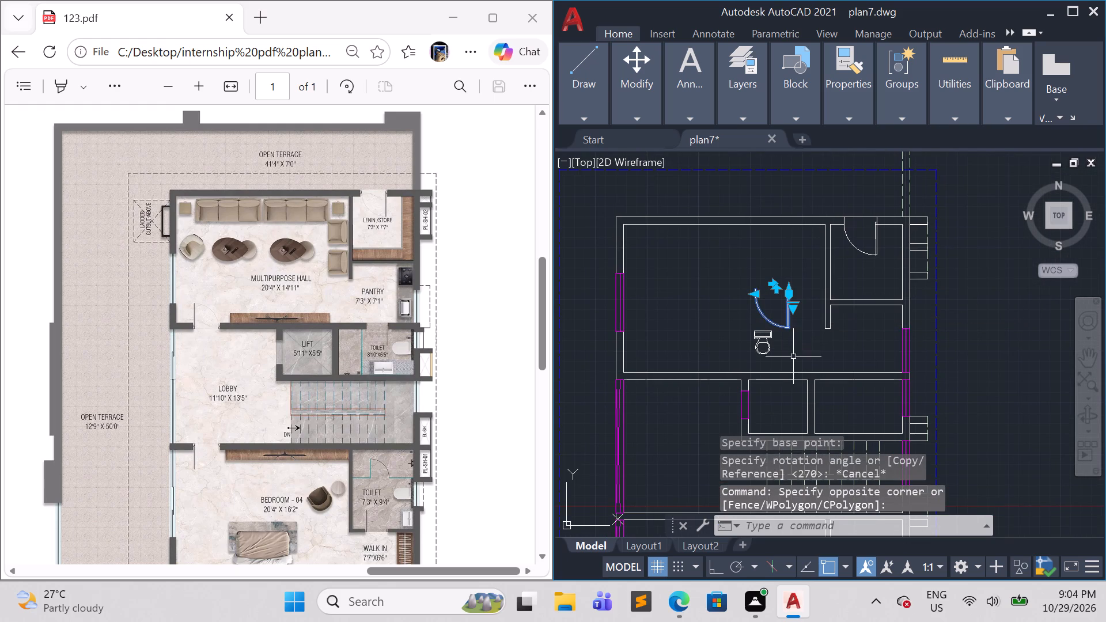
pyautogui.press('m')
pyautogui.press('Return')
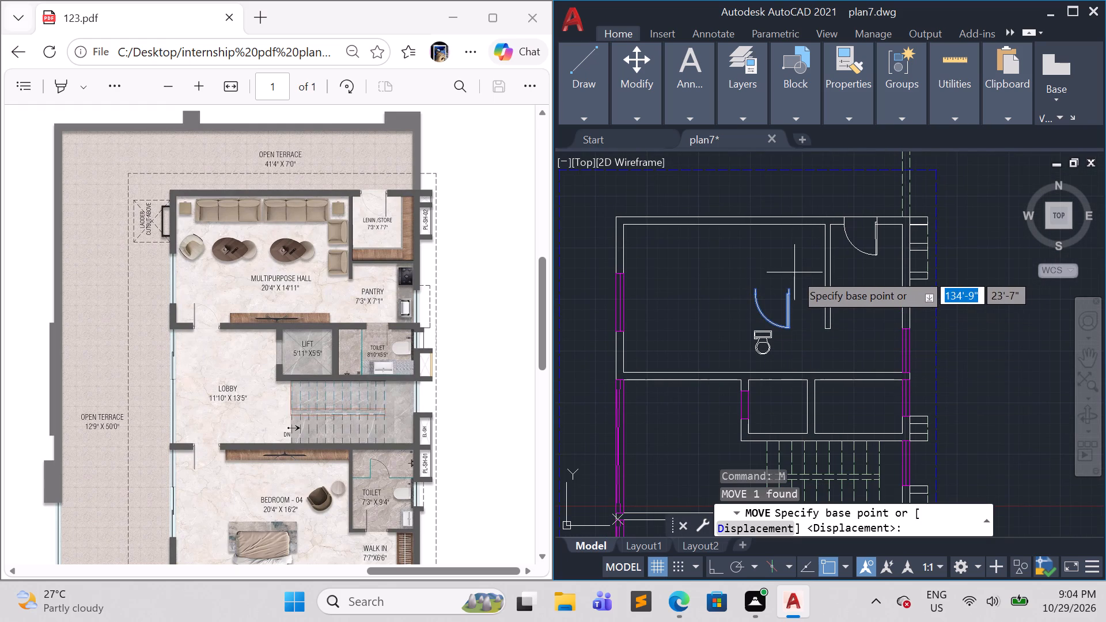
pyautogui.click(791, 285)
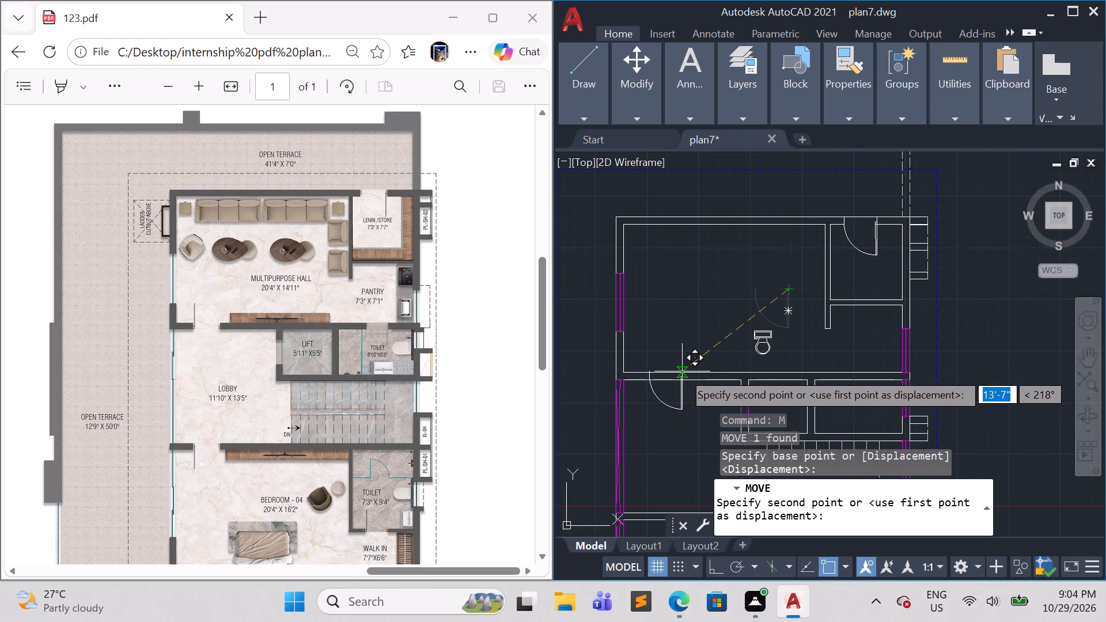
pyautogui.click(682, 371)
pyautogui.press('Escape')
pyautogui.press('Escape')
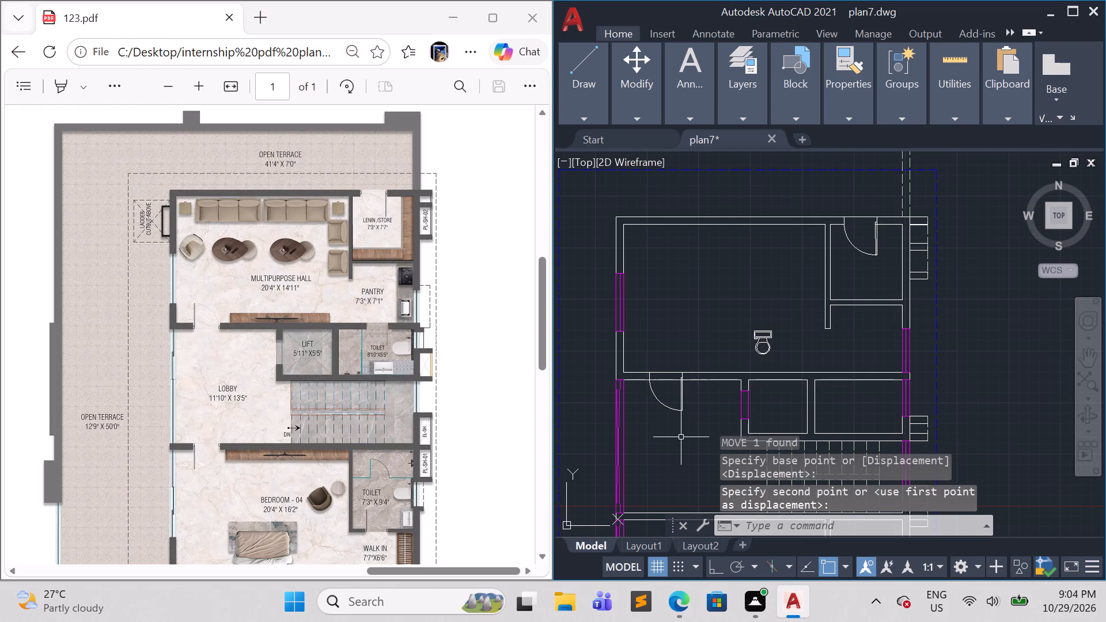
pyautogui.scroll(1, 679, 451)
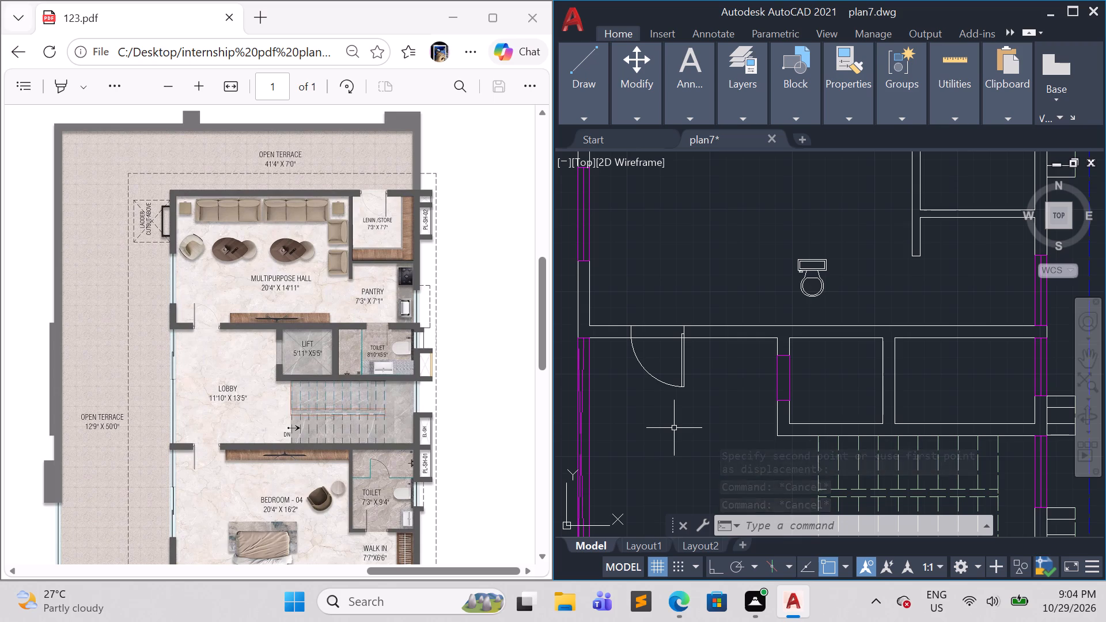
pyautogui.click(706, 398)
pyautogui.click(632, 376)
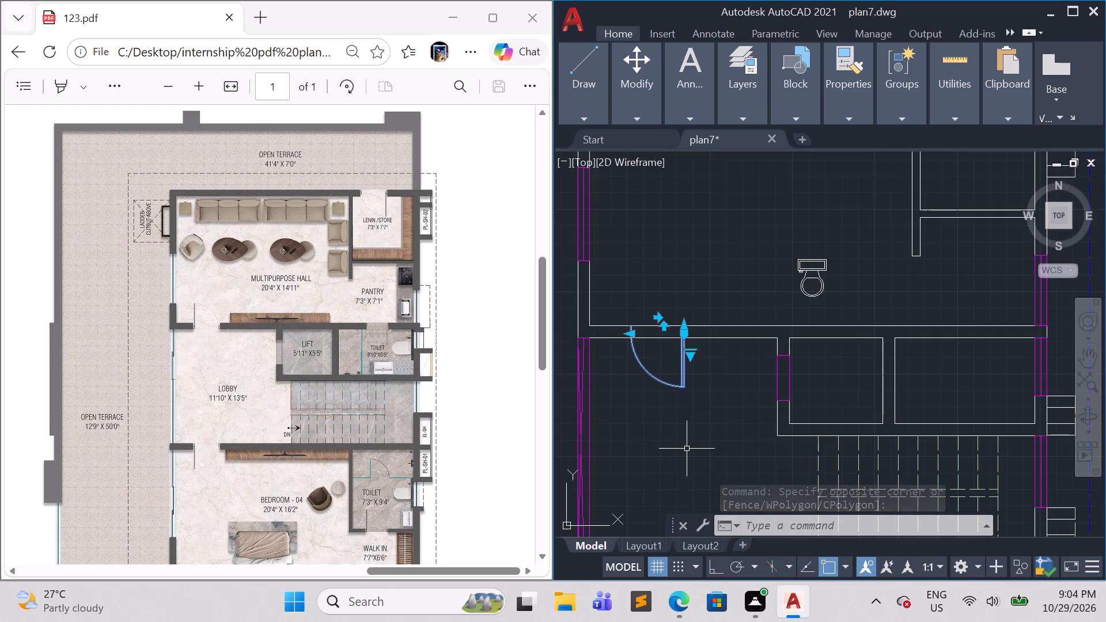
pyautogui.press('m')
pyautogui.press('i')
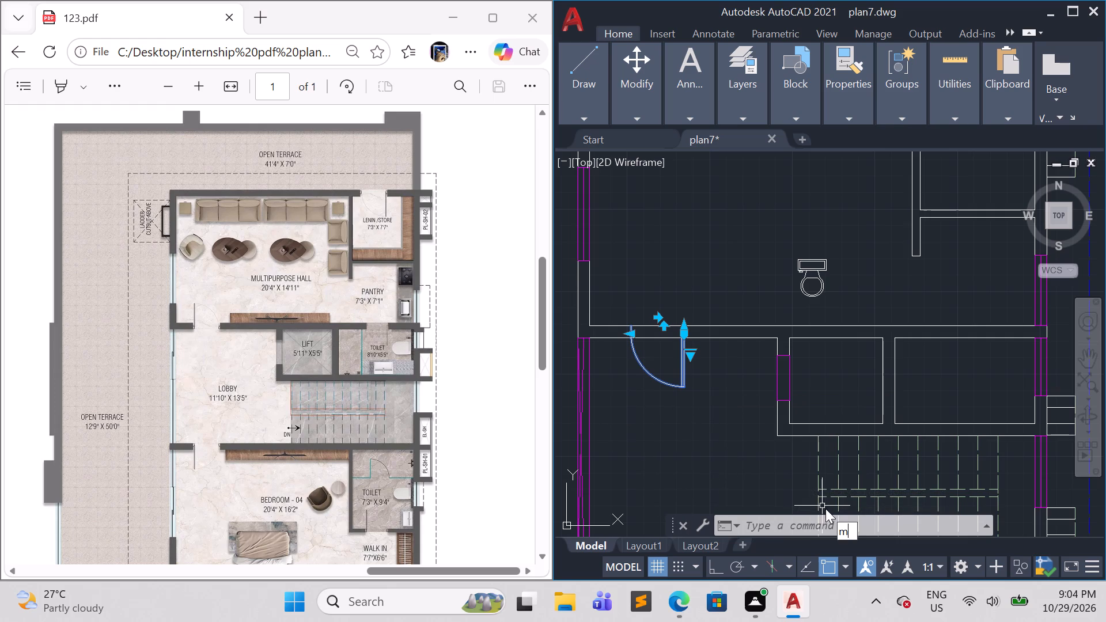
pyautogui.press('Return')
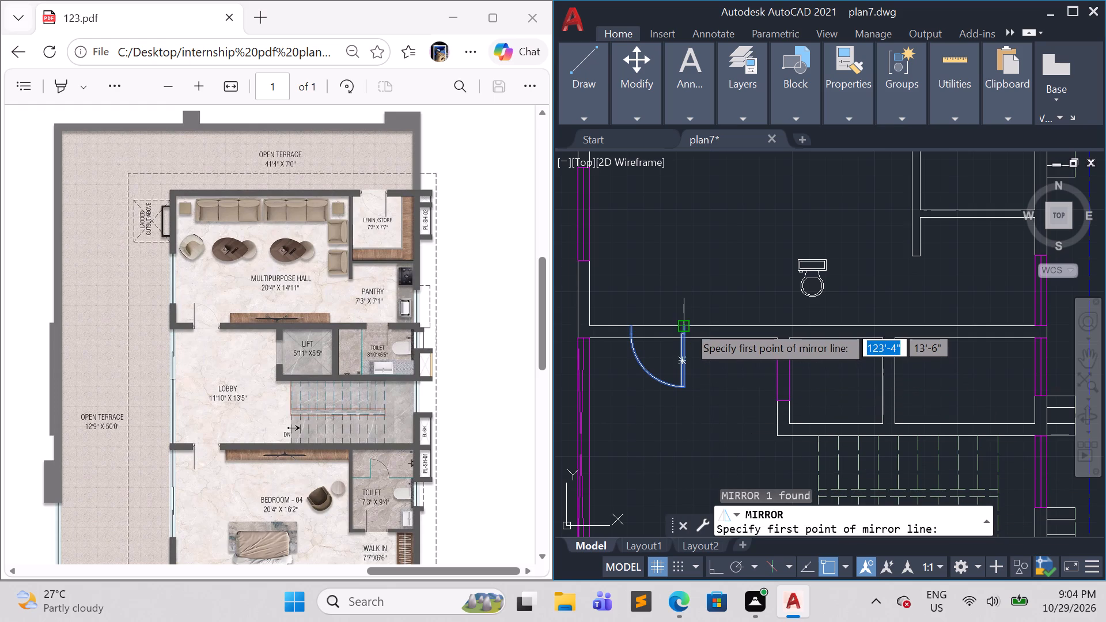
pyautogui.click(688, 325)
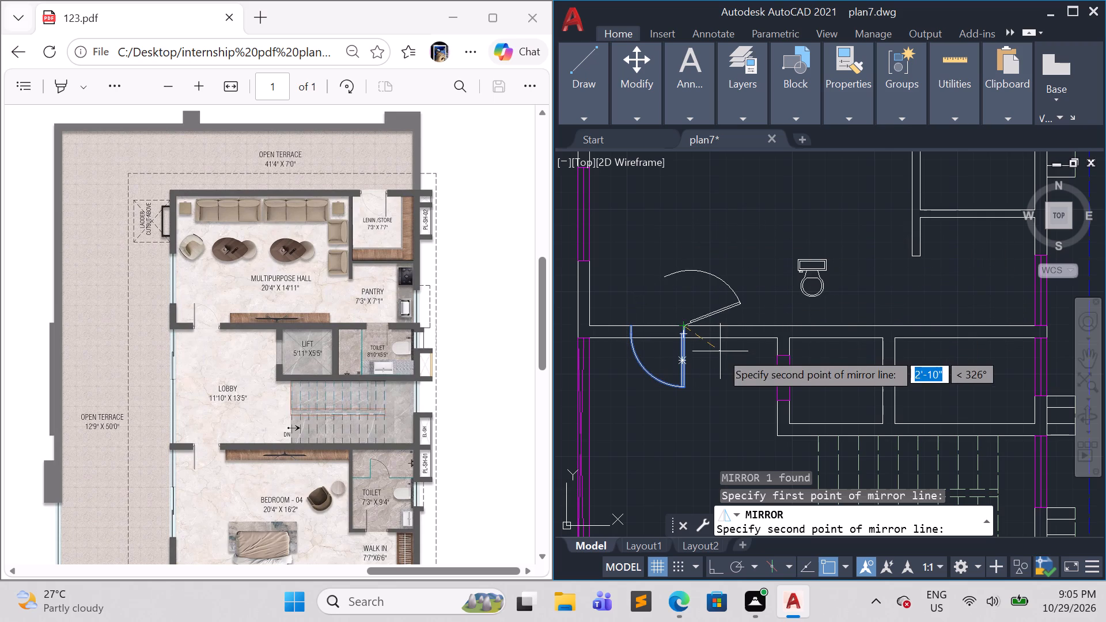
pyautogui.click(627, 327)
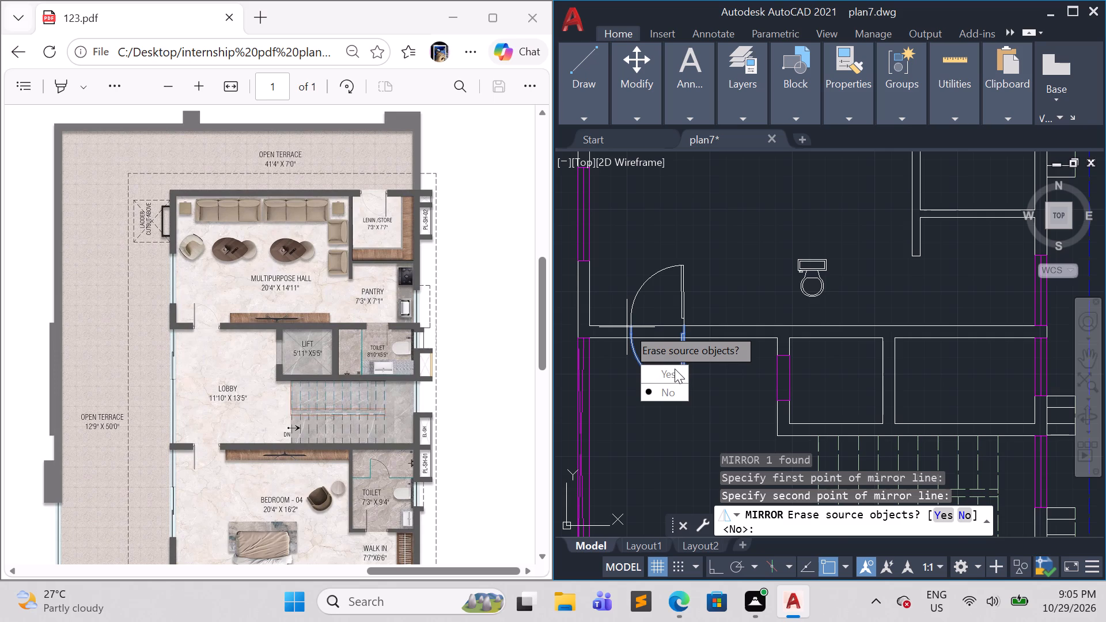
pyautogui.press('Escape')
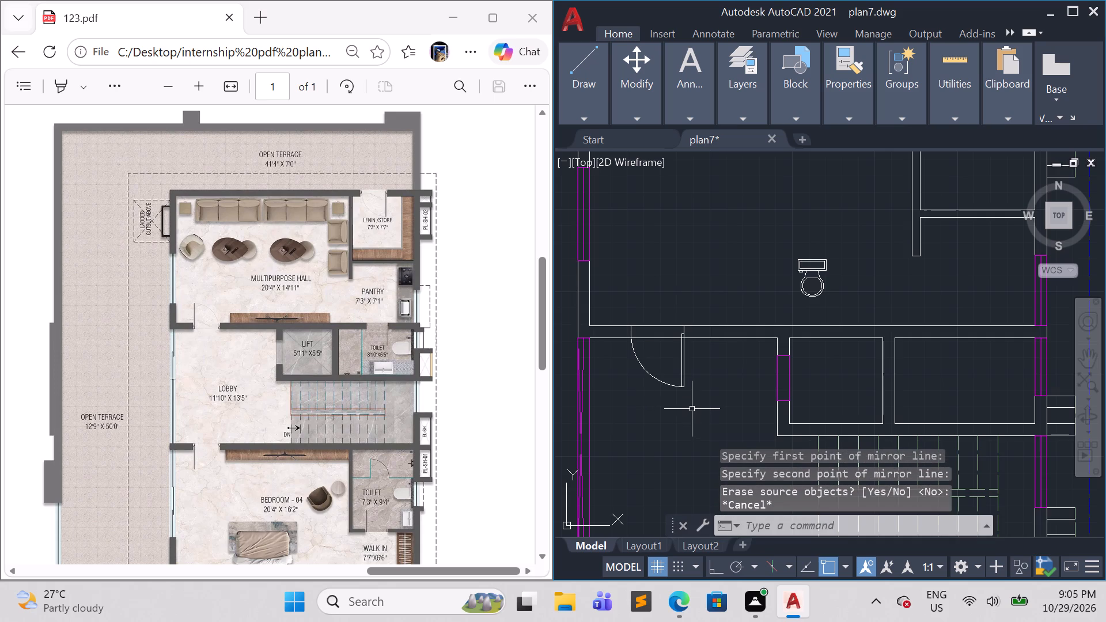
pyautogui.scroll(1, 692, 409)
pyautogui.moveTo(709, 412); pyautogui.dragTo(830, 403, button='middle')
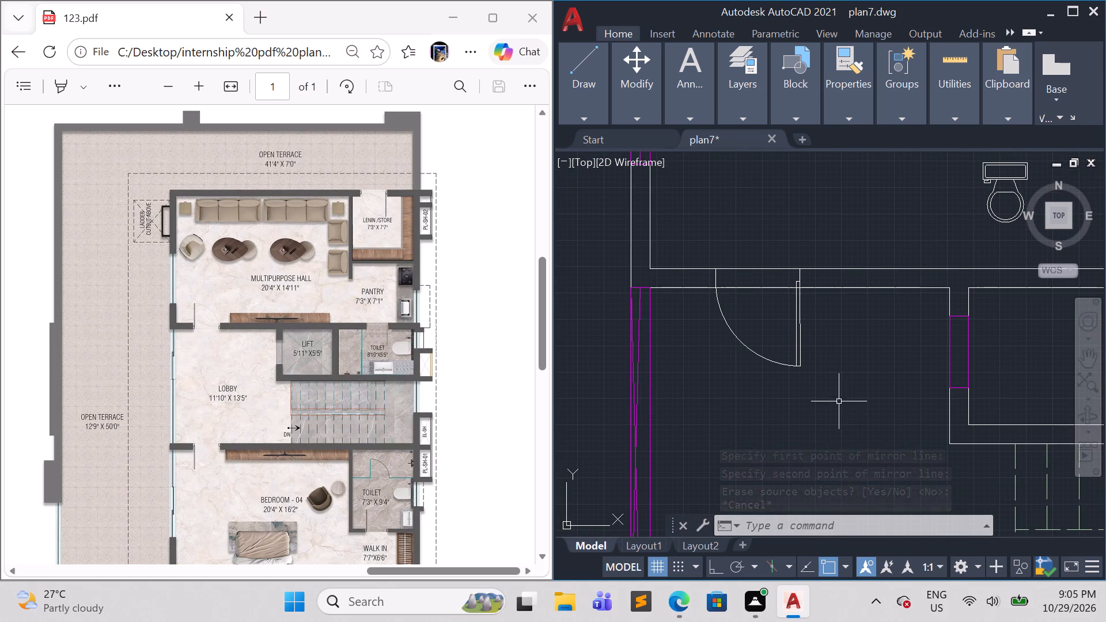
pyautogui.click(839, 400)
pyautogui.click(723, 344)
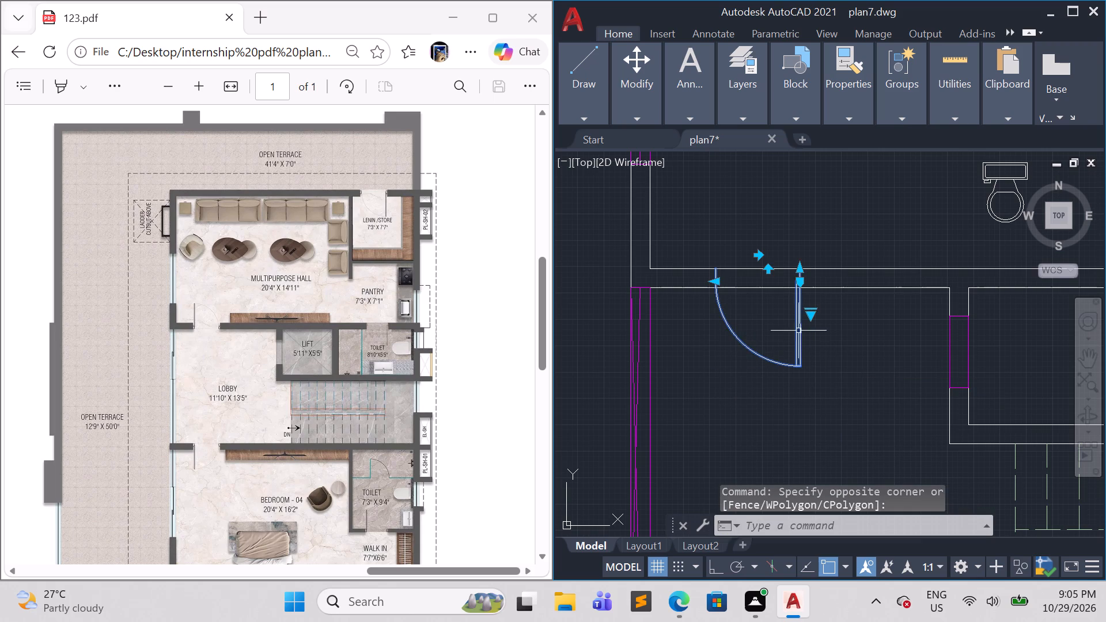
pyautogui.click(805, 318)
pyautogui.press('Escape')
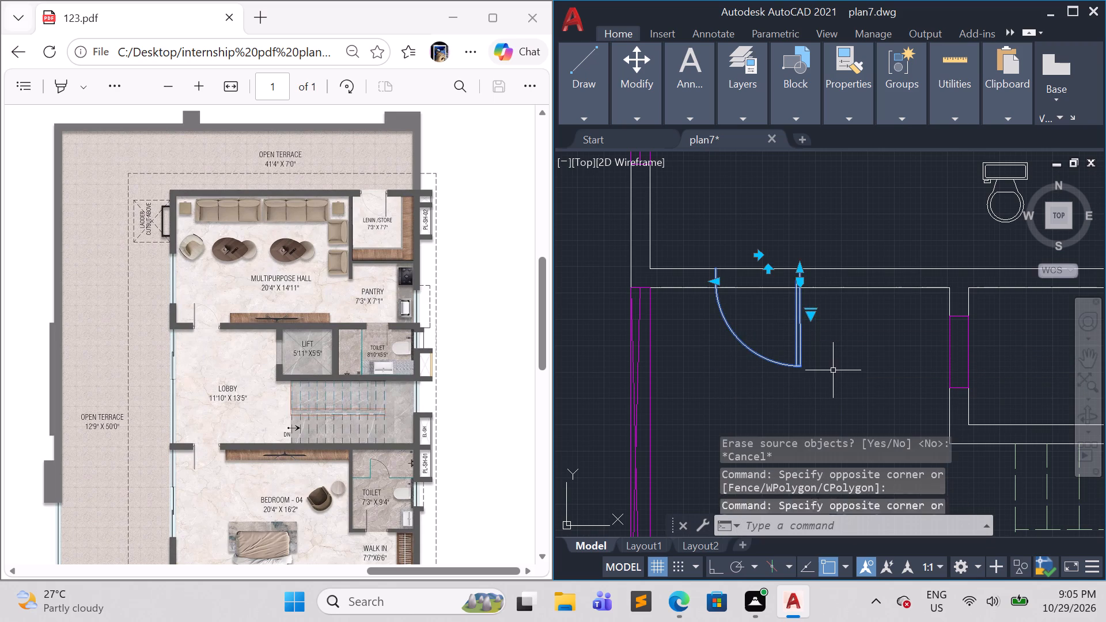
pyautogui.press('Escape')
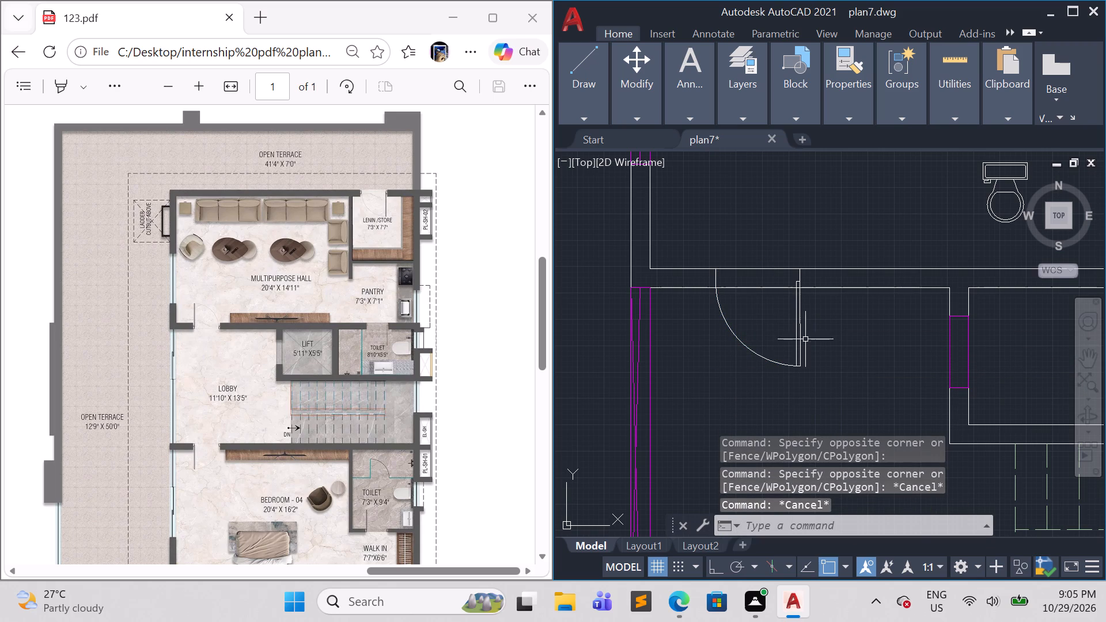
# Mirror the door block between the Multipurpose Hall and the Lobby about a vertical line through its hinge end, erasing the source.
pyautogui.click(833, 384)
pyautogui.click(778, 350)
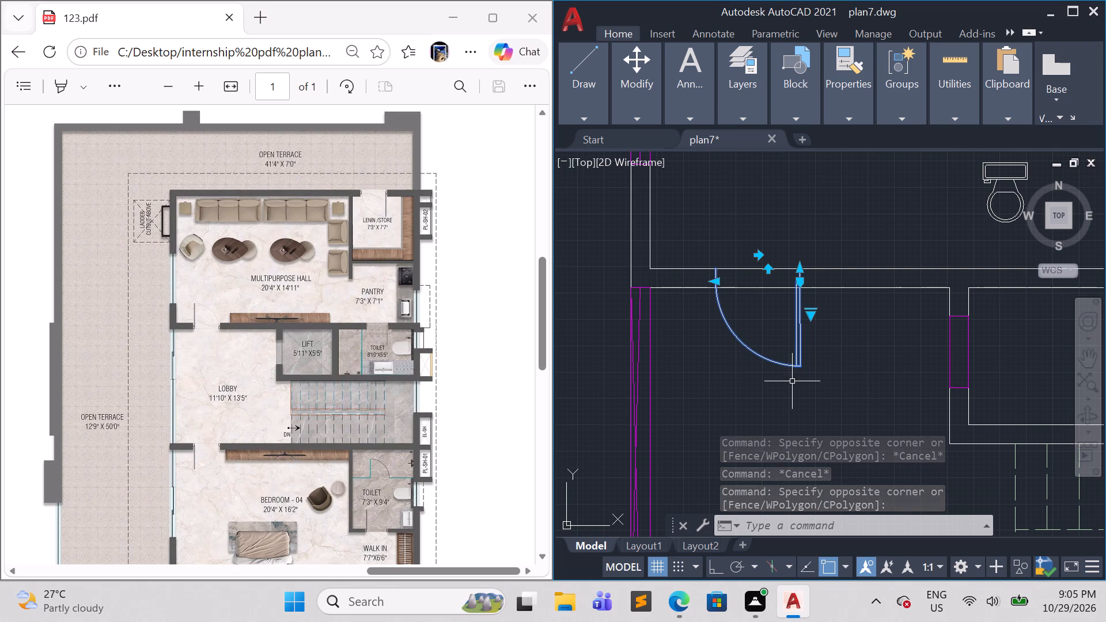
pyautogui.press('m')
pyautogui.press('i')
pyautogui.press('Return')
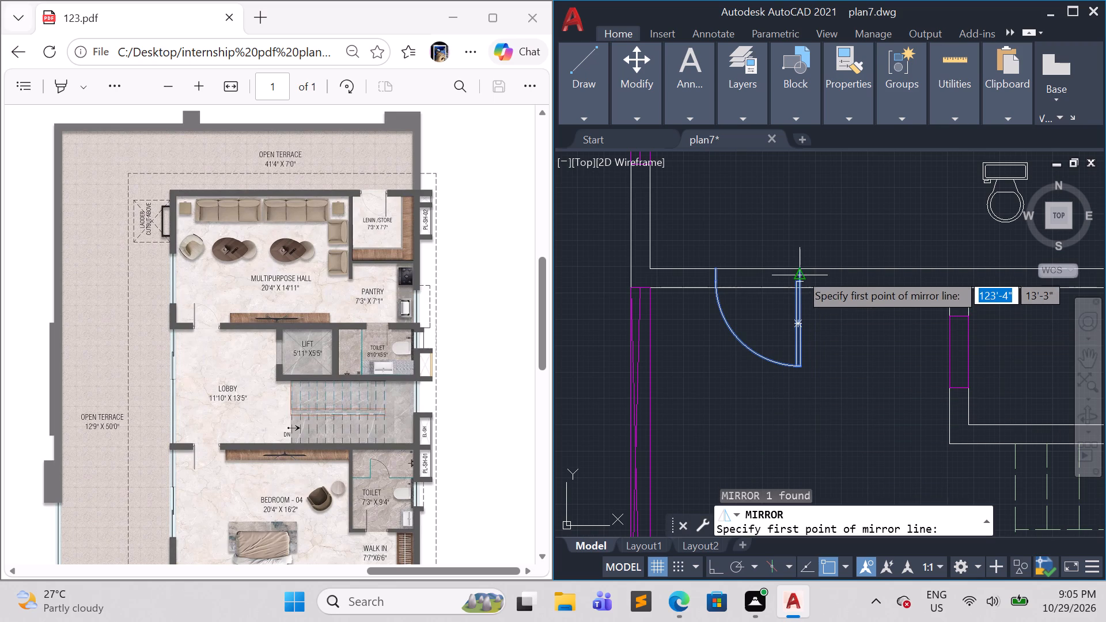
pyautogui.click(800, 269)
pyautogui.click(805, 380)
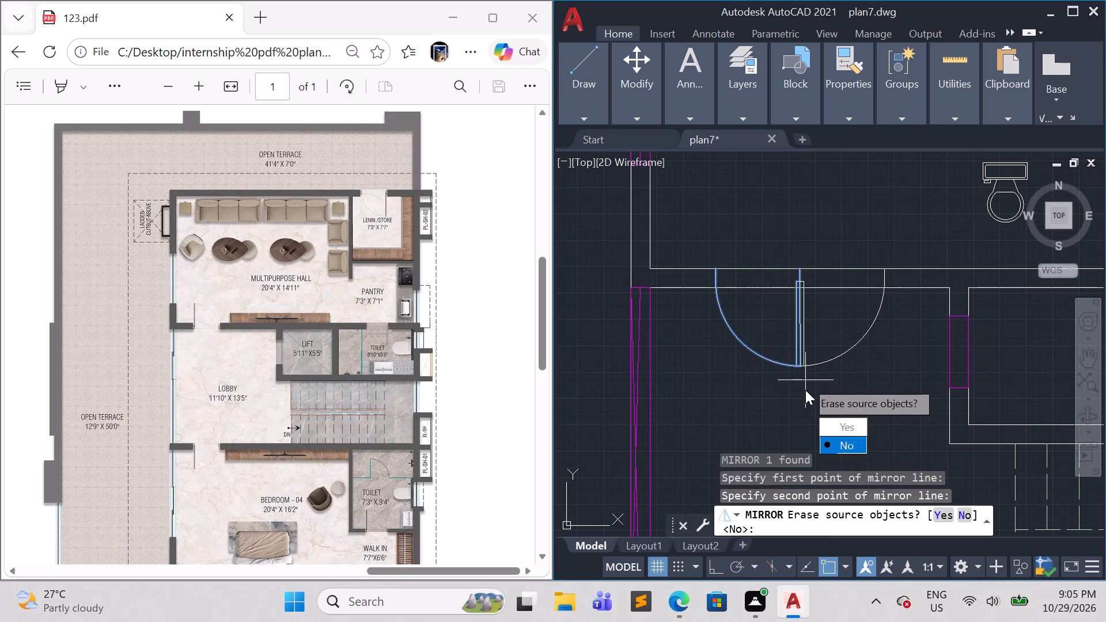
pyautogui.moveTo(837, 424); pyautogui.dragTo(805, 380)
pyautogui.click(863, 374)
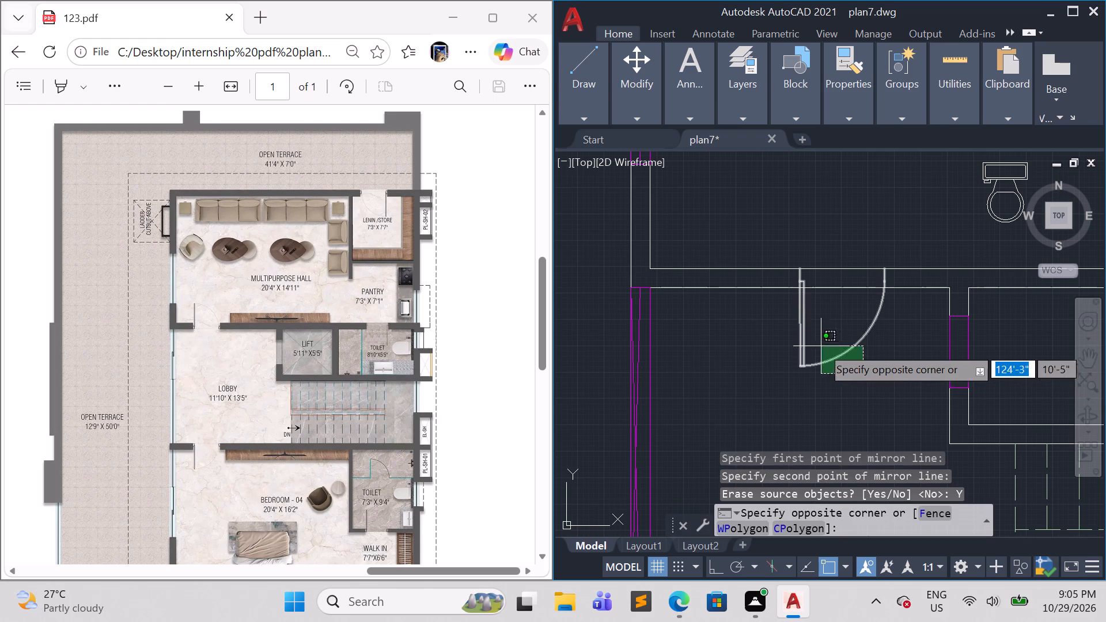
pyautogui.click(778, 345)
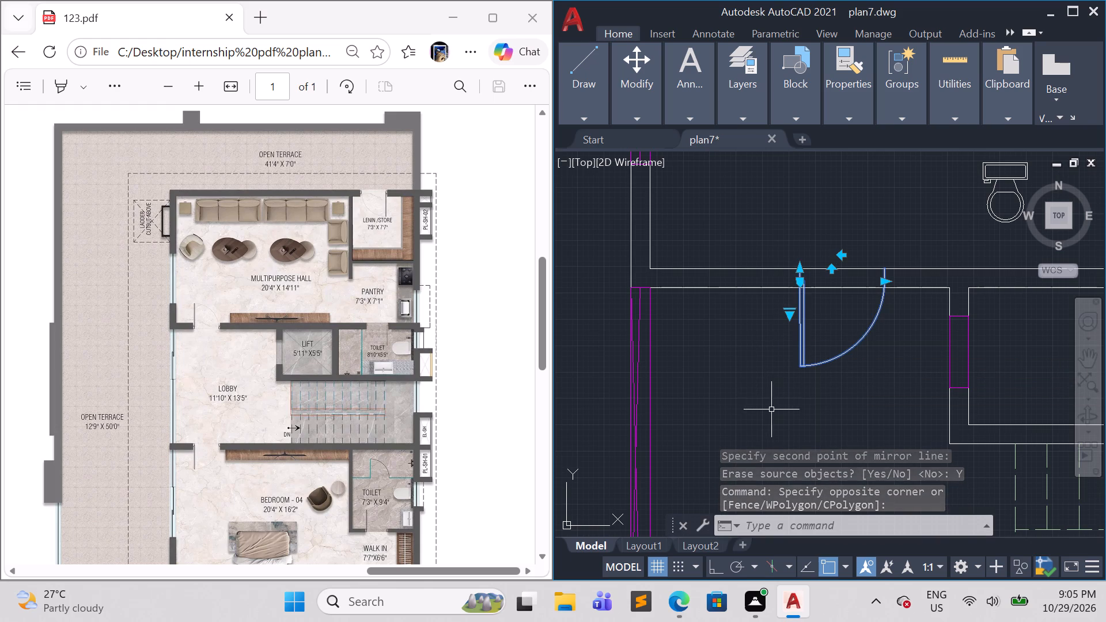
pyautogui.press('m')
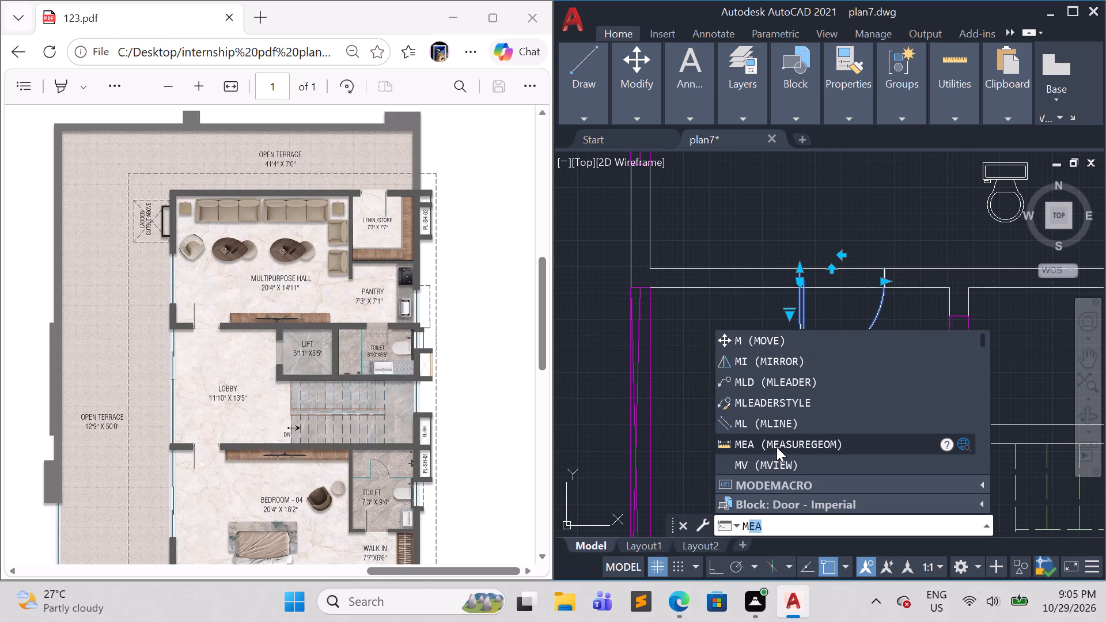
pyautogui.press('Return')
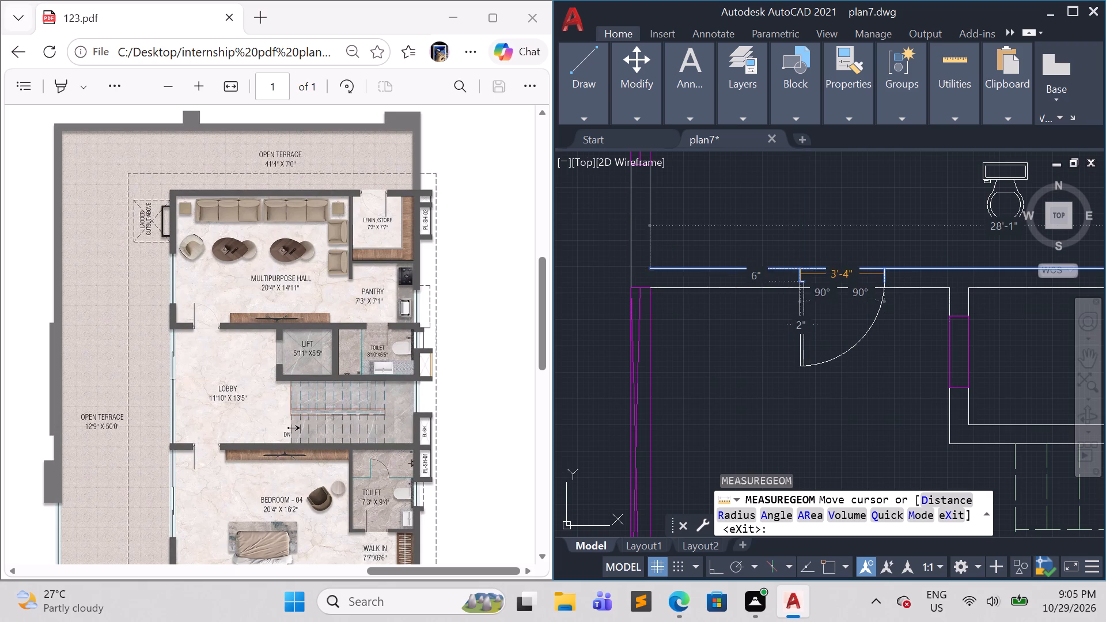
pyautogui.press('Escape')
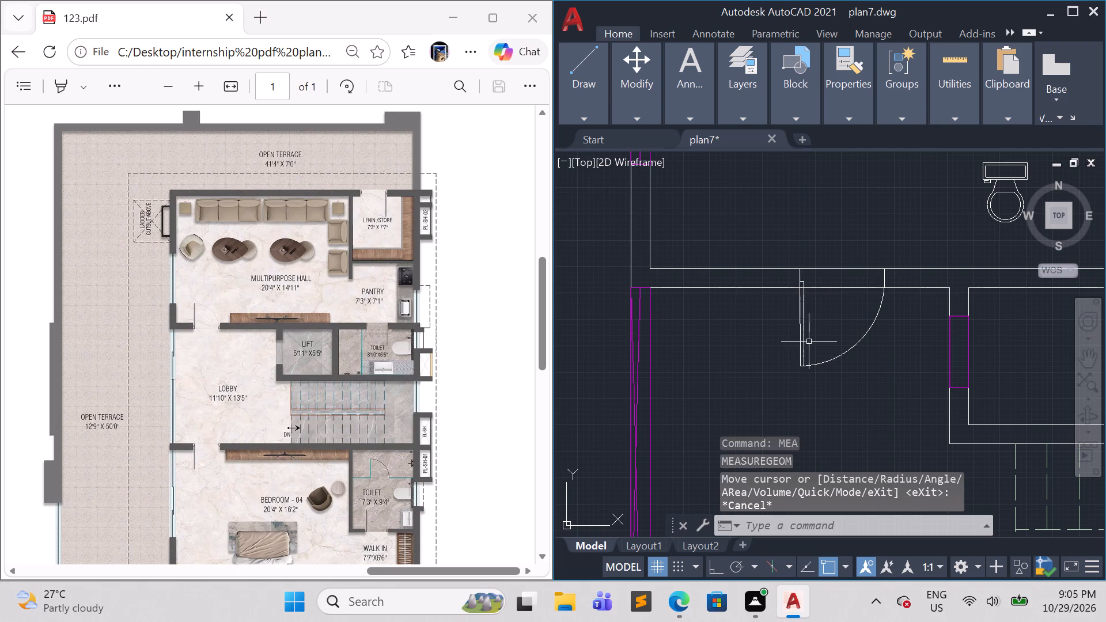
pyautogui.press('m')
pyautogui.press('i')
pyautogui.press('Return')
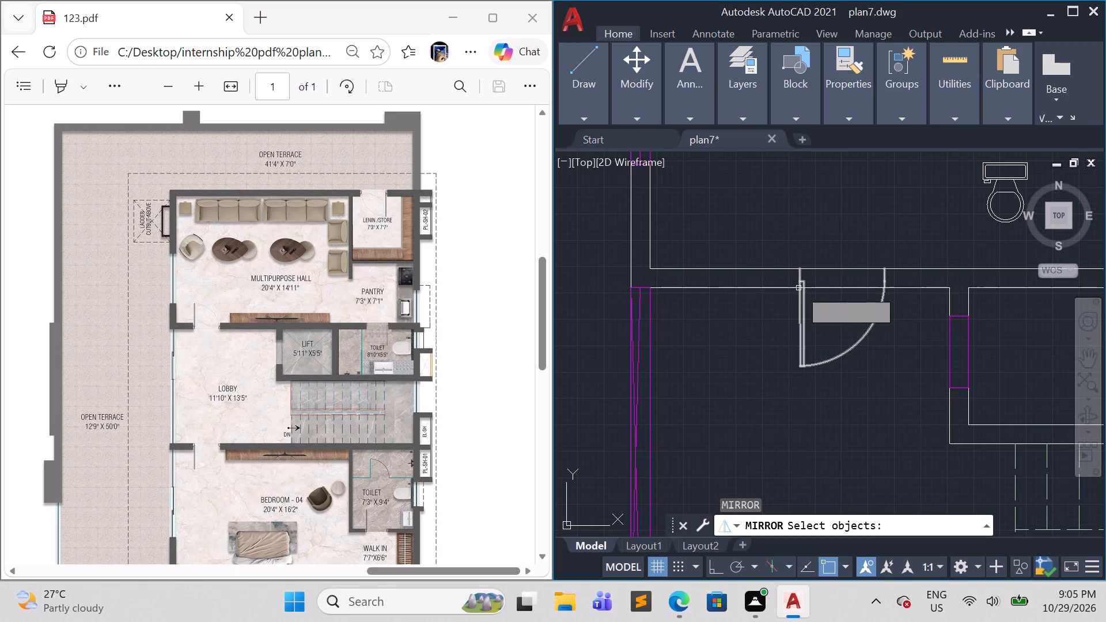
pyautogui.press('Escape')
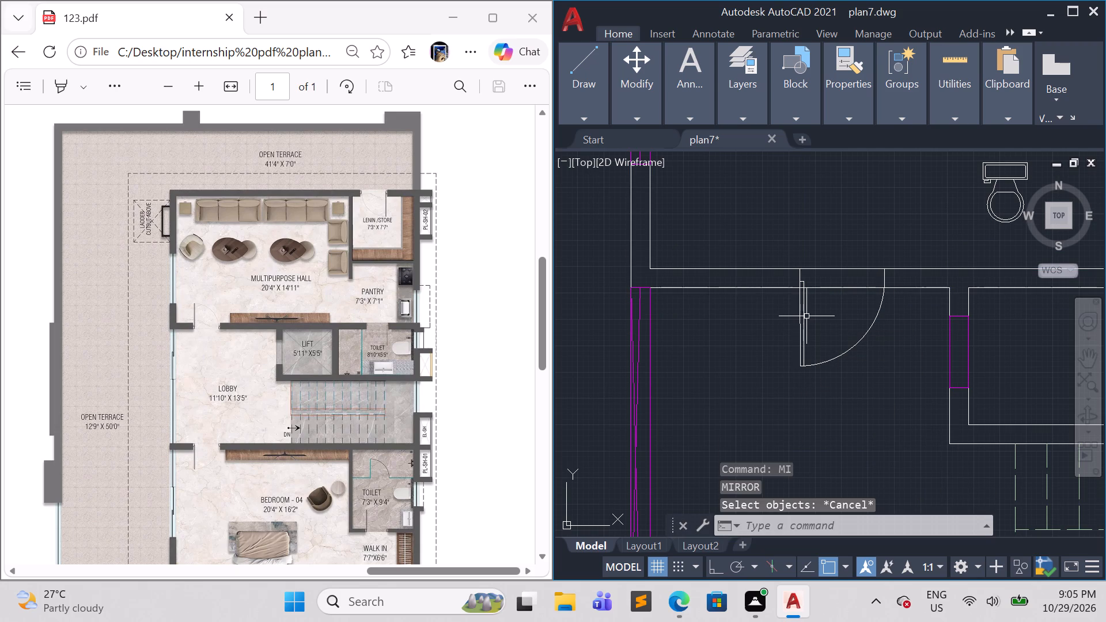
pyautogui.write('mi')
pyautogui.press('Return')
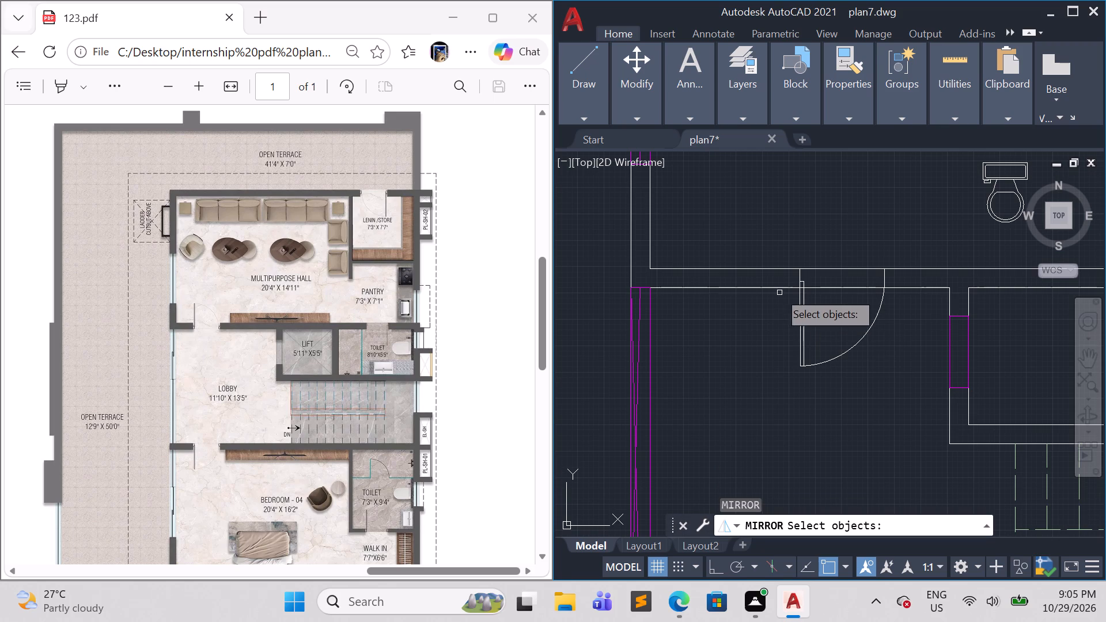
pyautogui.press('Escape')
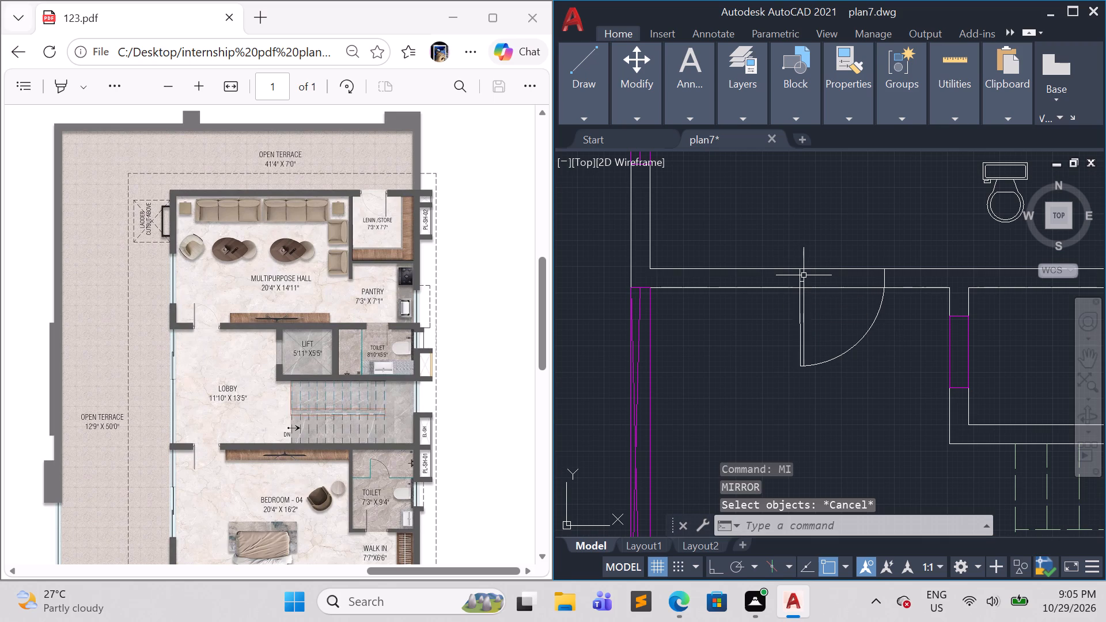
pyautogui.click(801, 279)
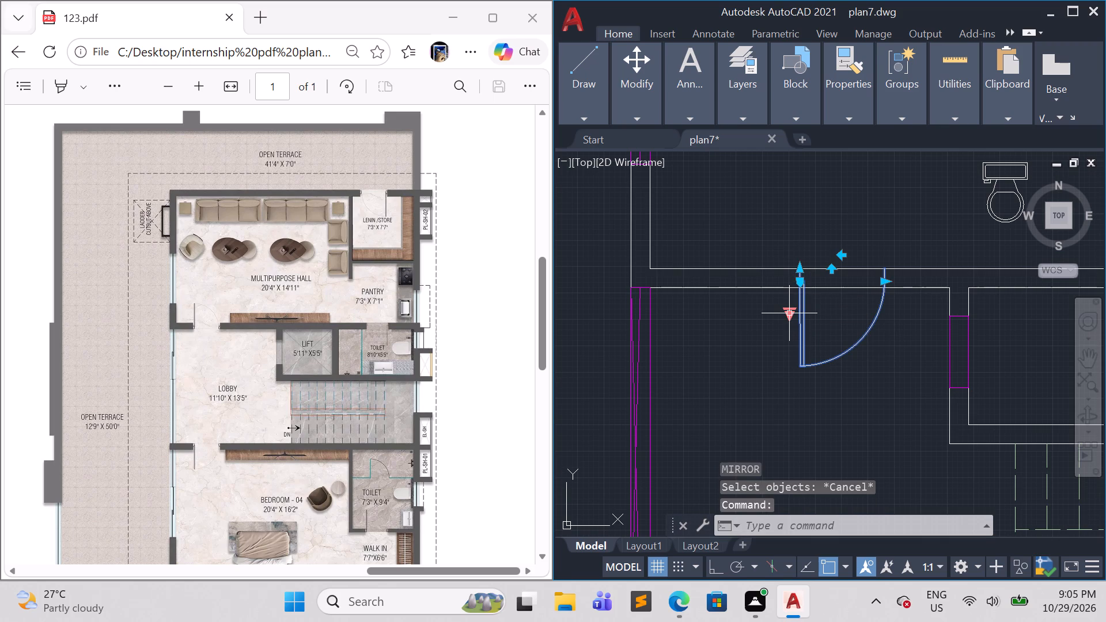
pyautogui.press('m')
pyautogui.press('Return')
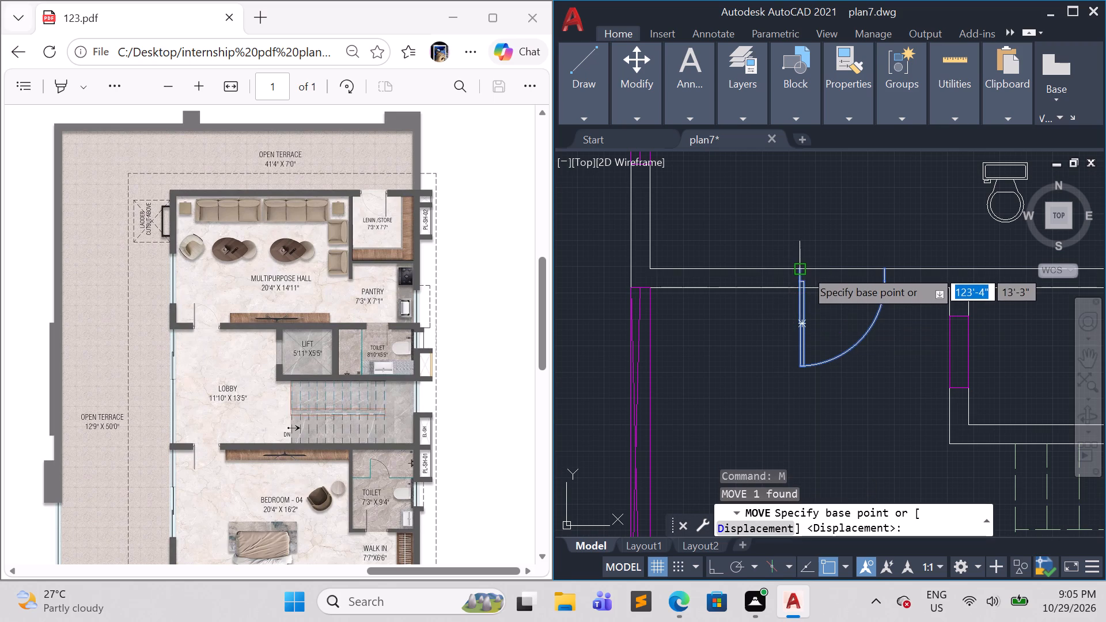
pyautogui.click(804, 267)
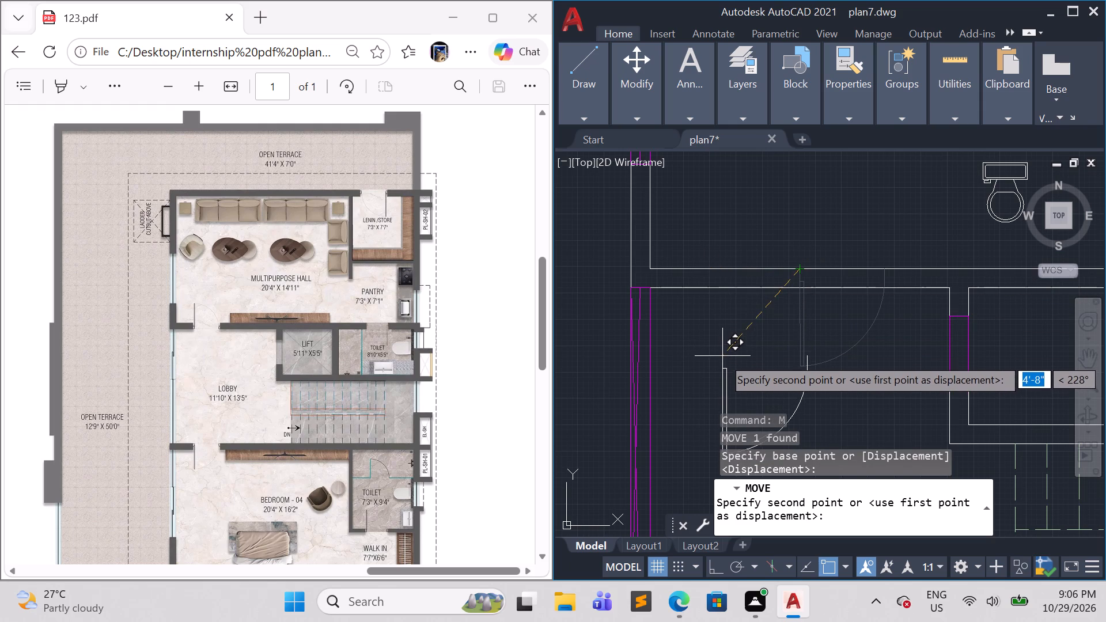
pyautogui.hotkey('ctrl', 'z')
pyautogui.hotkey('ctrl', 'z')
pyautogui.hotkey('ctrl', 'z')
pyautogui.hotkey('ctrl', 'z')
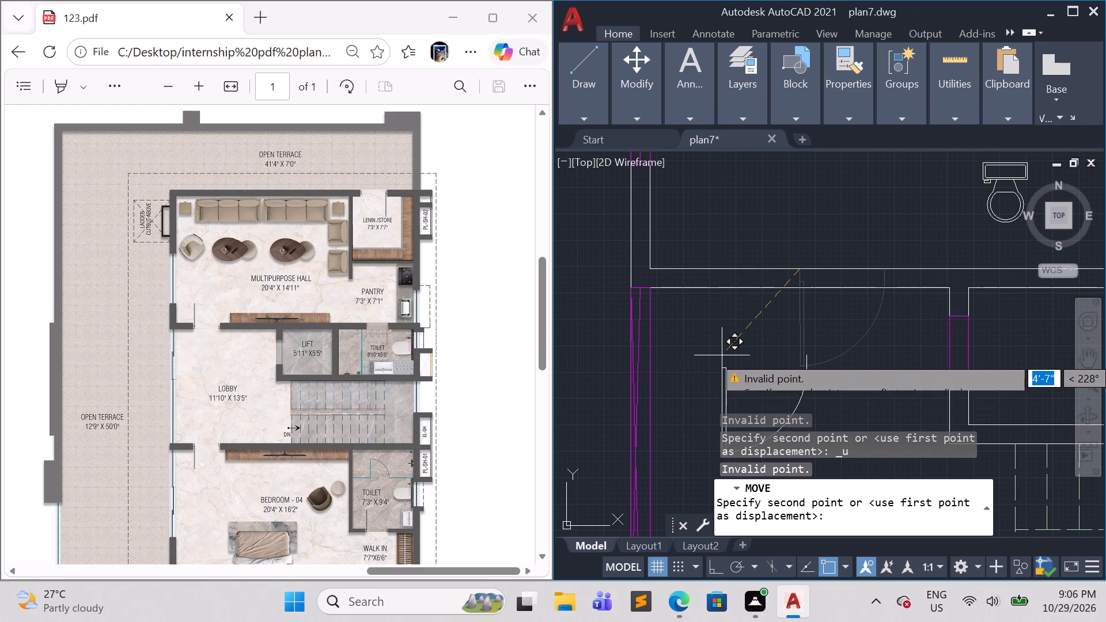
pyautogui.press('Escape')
# Undo the door block's last mirror and its move onto the wall between the Multipurpose Hall and the Lobby.
pyautogui.hotkey('ctrl', 'z')
pyautogui.hotkey('ctrl', 'z')
pyautogui.hotkey('ctrl', 'z')
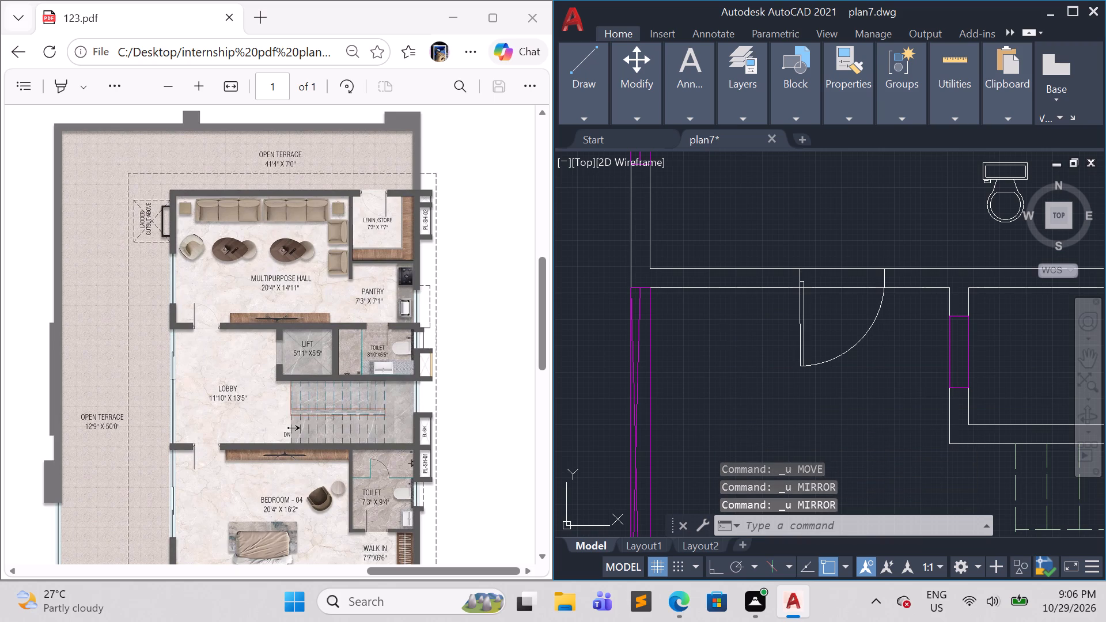
pyautogui.hotkey('ctrl', 'z')
pyautogui.hotkey('ctrl', 'z')
pyautogui.hotkey('ctrl', 'z')
pyautogui.hotkey('ctrl', 'z')
pyautogui.hotkey('ctrl', 'z')
pyautogui.hotkey('ctrl', 'z')
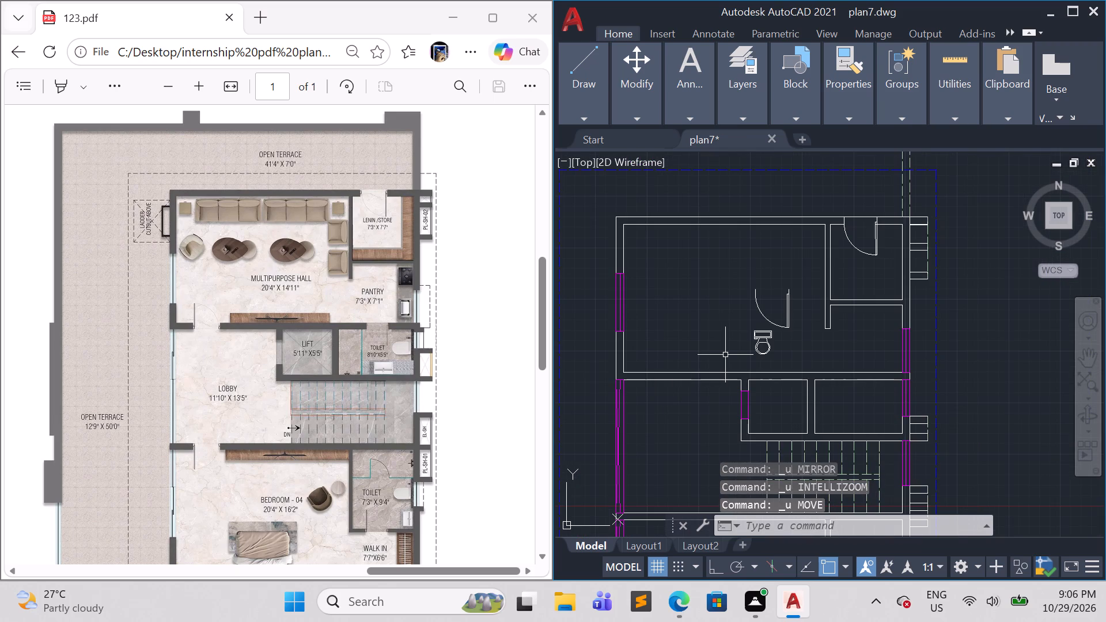
pyautogui.press('Escape')
pyautogui.press('Escape')
pyautogui.press('Escape')
pyautogui.press('Escape')
pyautogui.press('Escape')
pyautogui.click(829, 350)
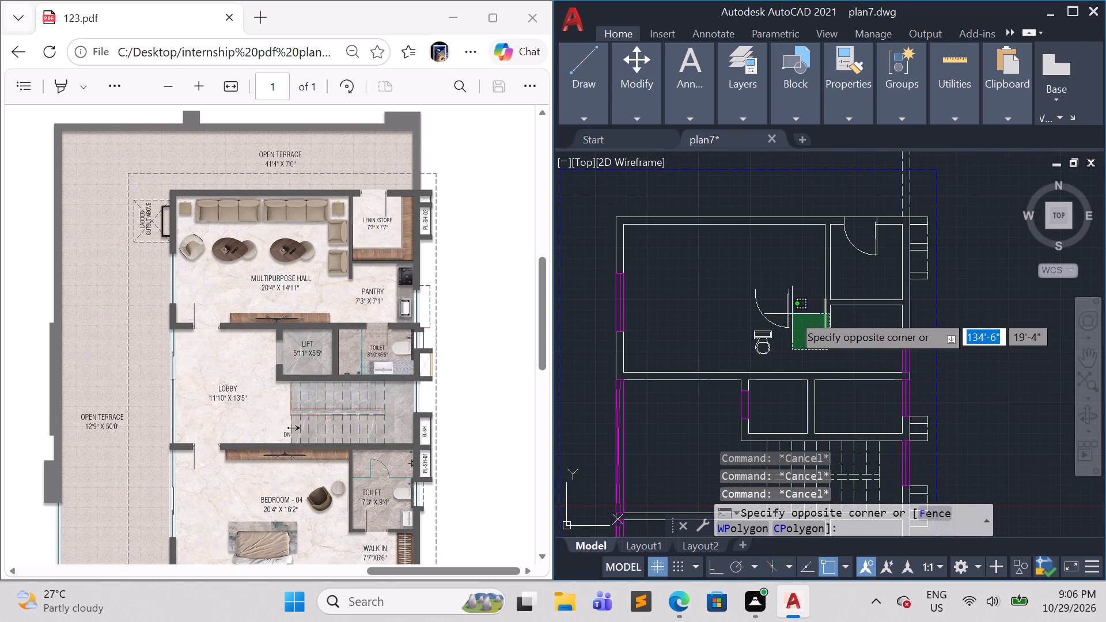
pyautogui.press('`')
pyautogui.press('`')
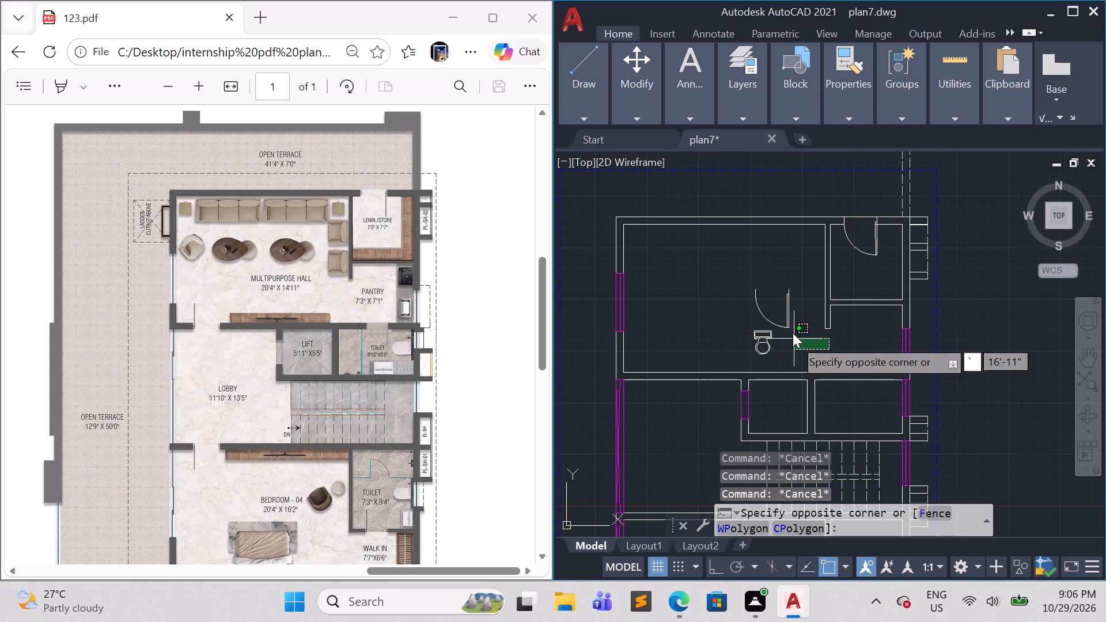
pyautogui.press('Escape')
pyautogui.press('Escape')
# Move the loose door block by the free end of its swing arc into the western part of the Multipurpose Hall.
pyautogui.click(803, 326)
pyautogui.click(755, 291)
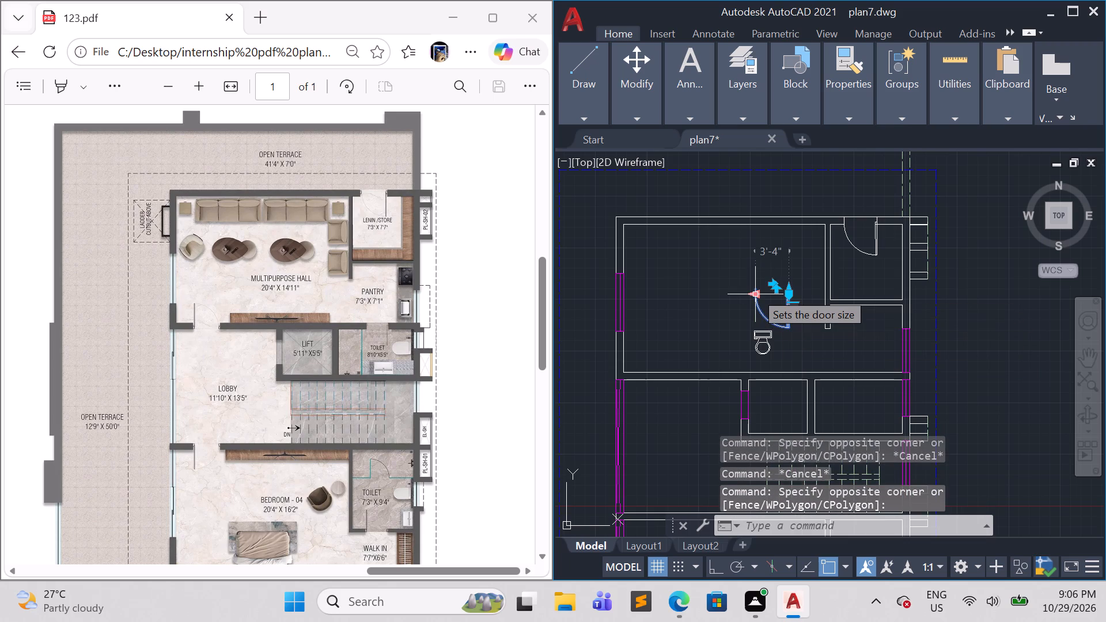
pyautogui.press('m')
pyautogui.press('Return')
pyautogui.click(753, 289)
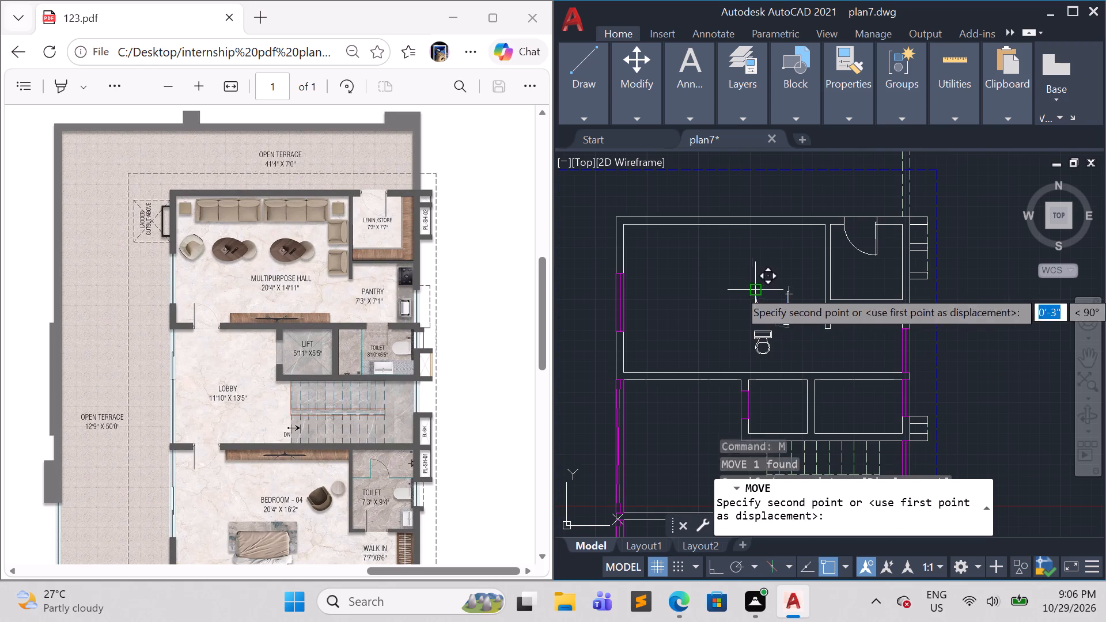
pyautogui.click(671, 295)
pyautogui.press('Escape')
pyautogui.press('Escape')
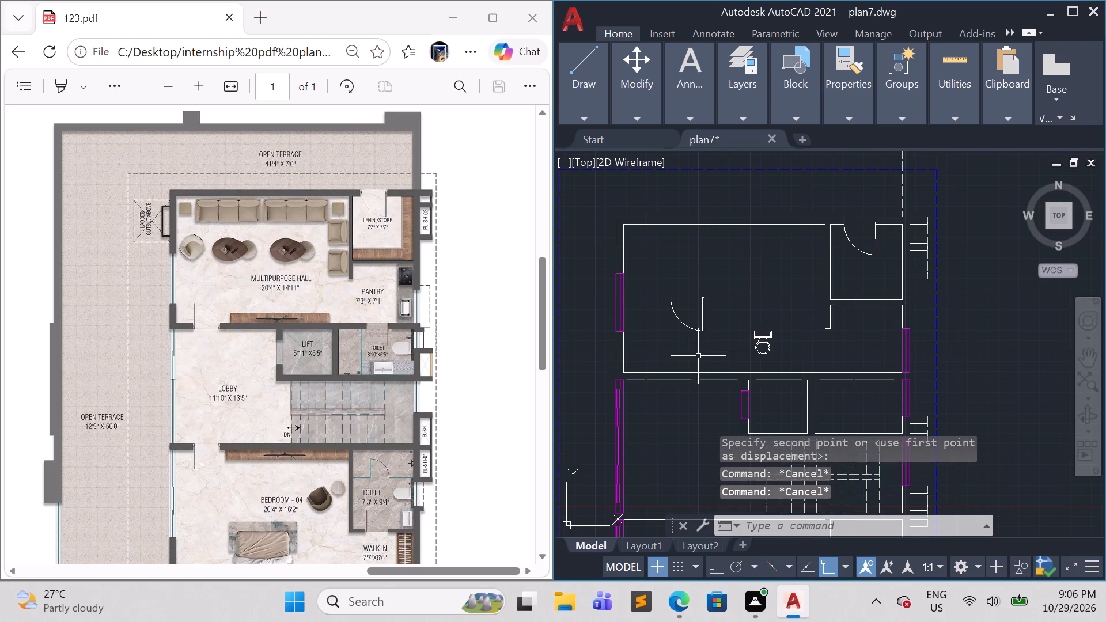
pyautogui.scroll(1, 709, 336)
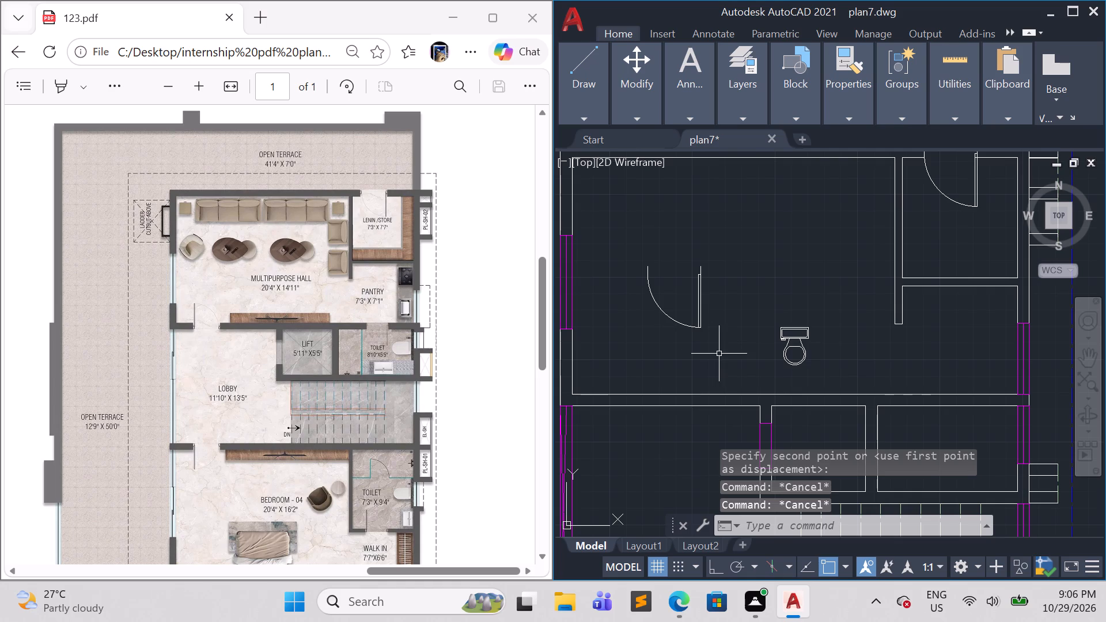
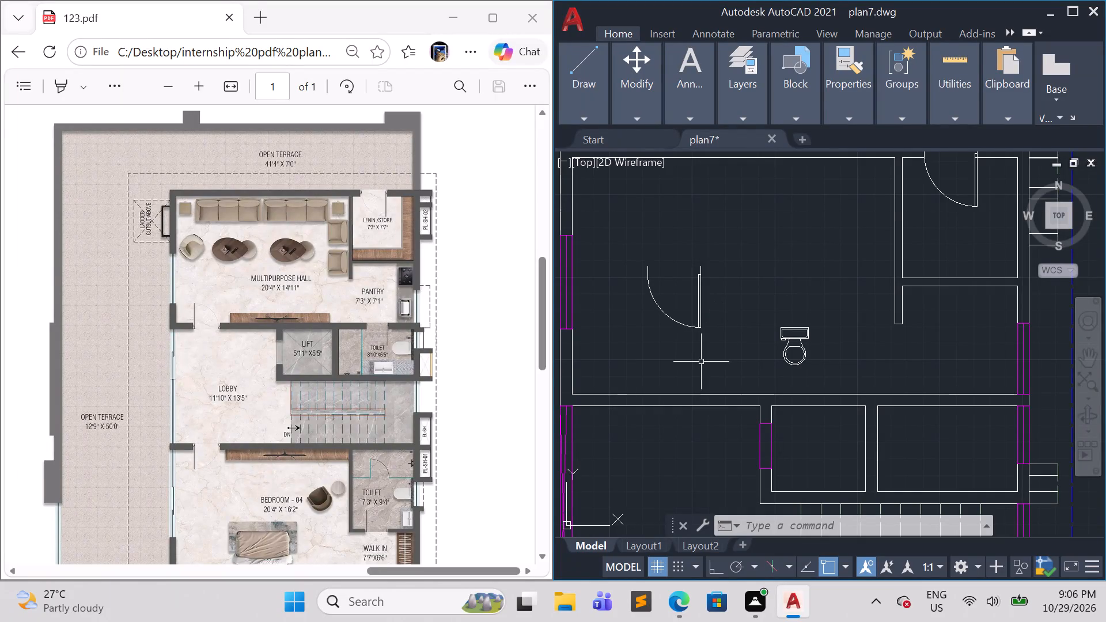
# Mirror the loose door block in the Multipurpose Hall about the horizontal line through its hinge end and arc end, erasing the source.
pyautogui.click(721, 351)
pyautogui.click(656, 272)
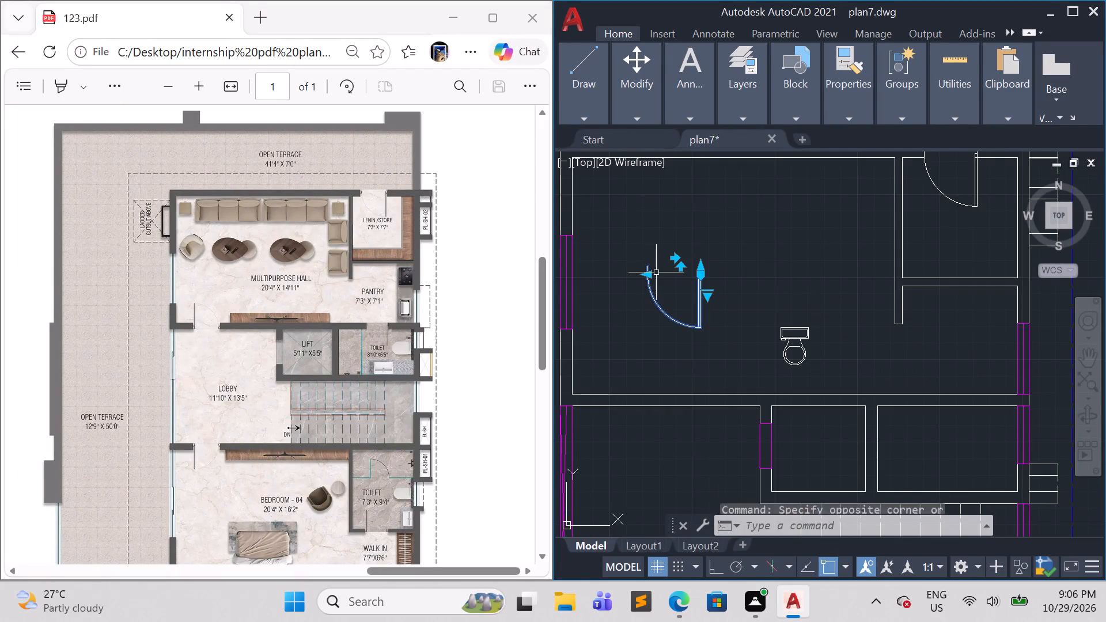
pyautogui.write('mi')
pyautogui.press('Return')
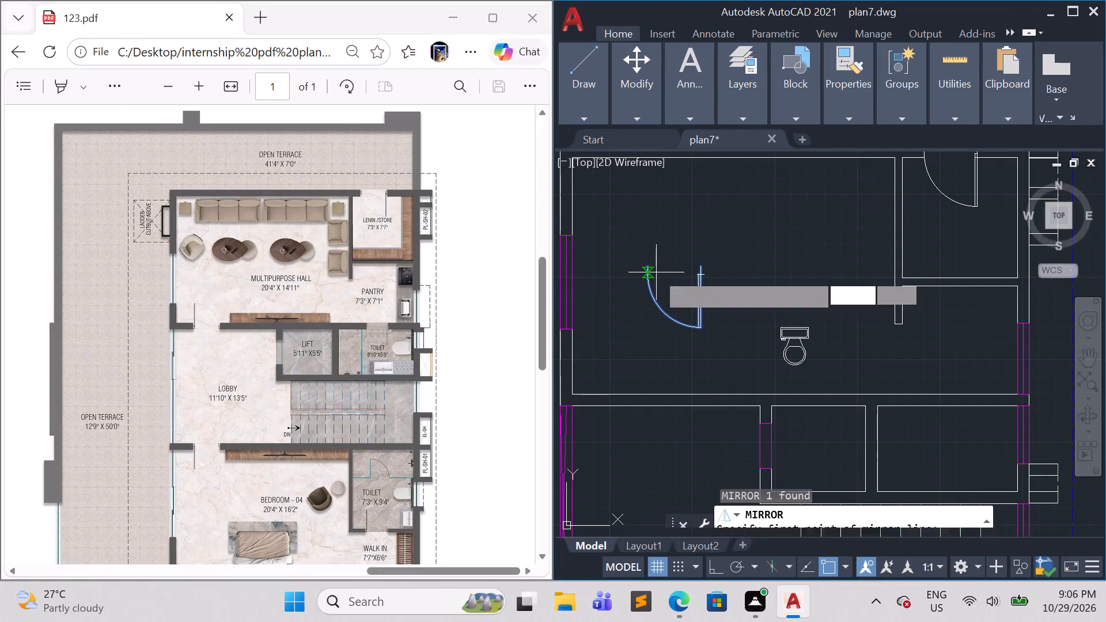
pyautogui.click(700, 264)
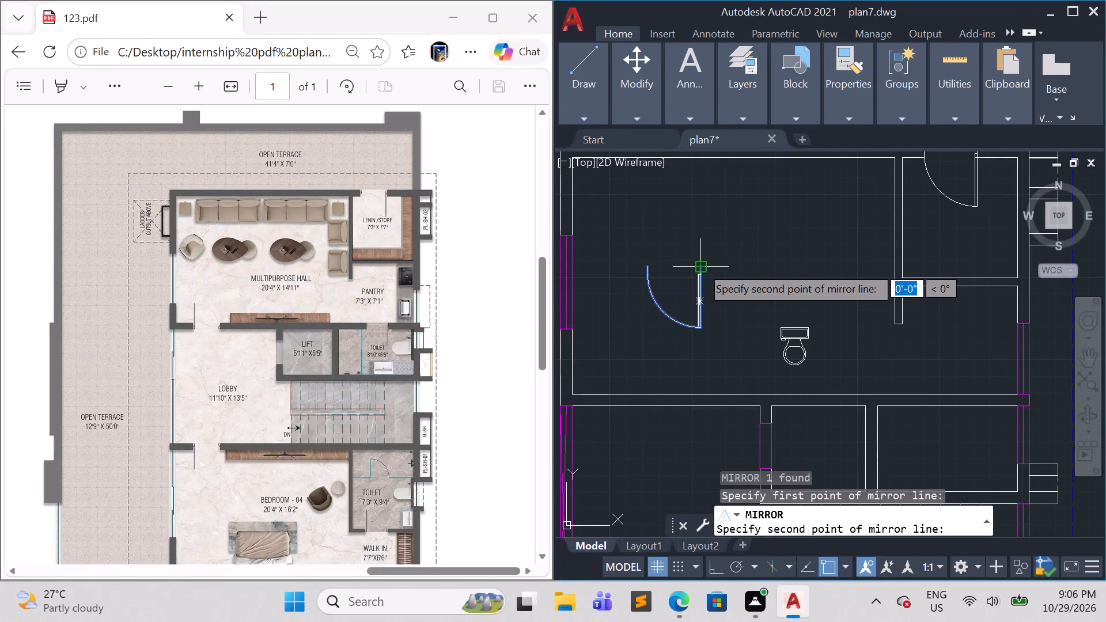
pyautogui.click(649, 264)
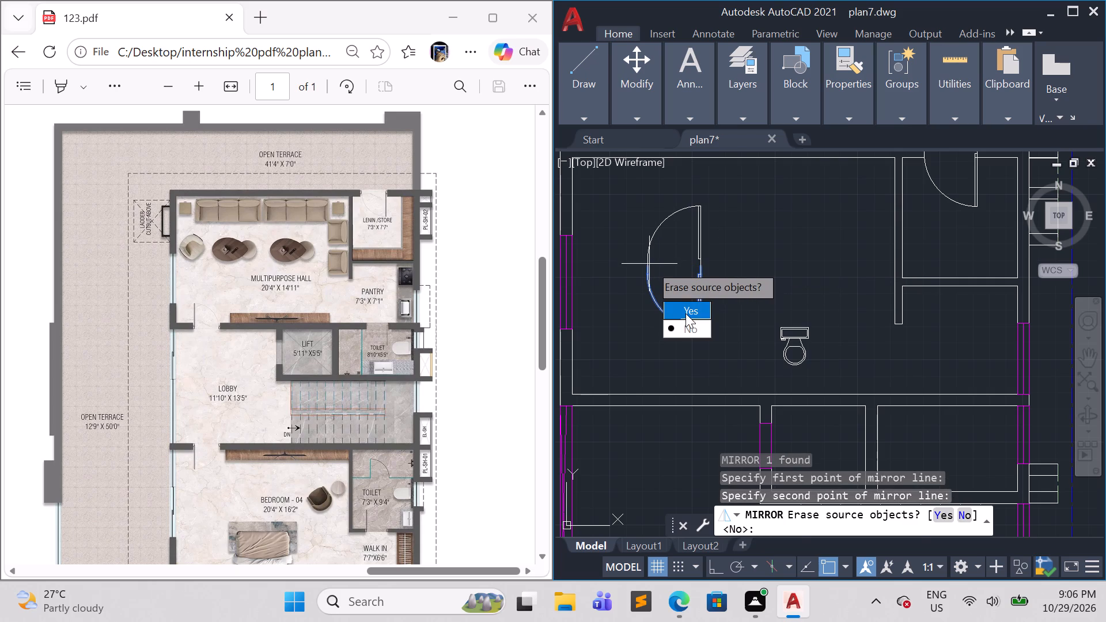
pyautogui.moveTo(685, 313); pyautogui.dragTo(649, 264)
pyautogui.press('Escape')
pyautogui.press('Escape')
pyautogui.press('Escape')
pyautogui.press('Escape')
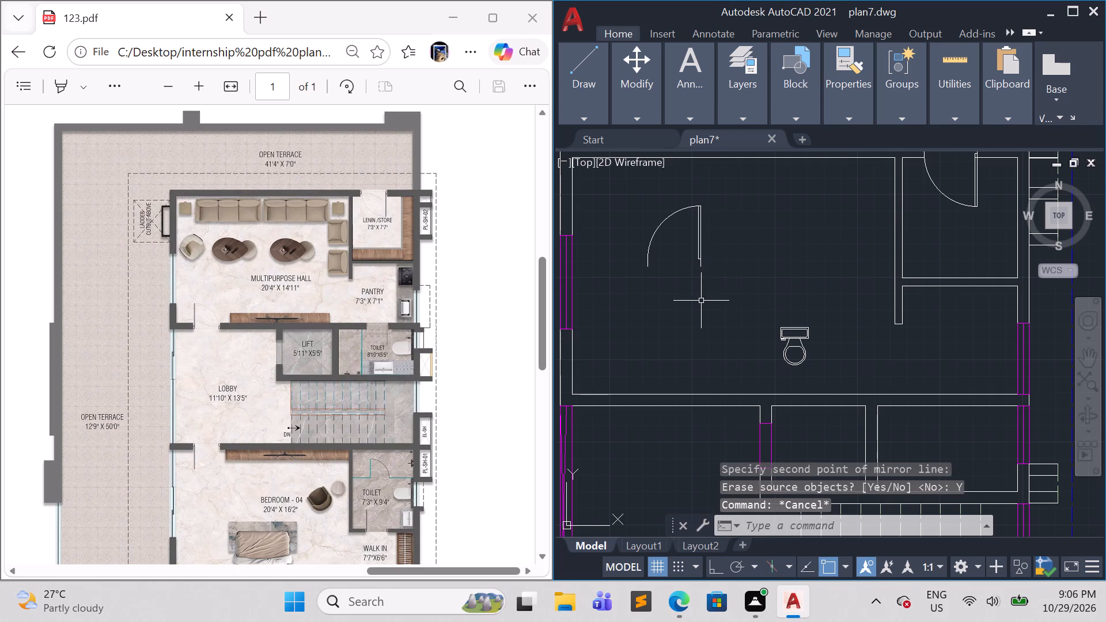
# Mirror the loose door block about a vertical line through the free end of its swing arc, erasing the source.
pyautogui.scroll(-1, 728, 294)
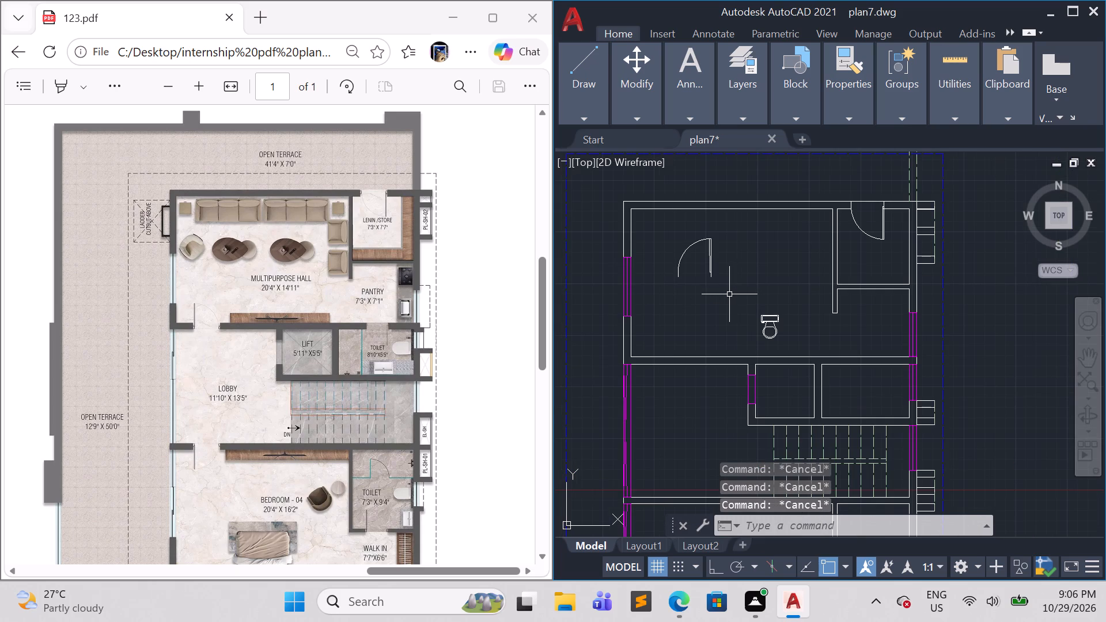
pyautogui.scroll(1, 729, 294)
pyautogui.scroll(-1, 717, 295)
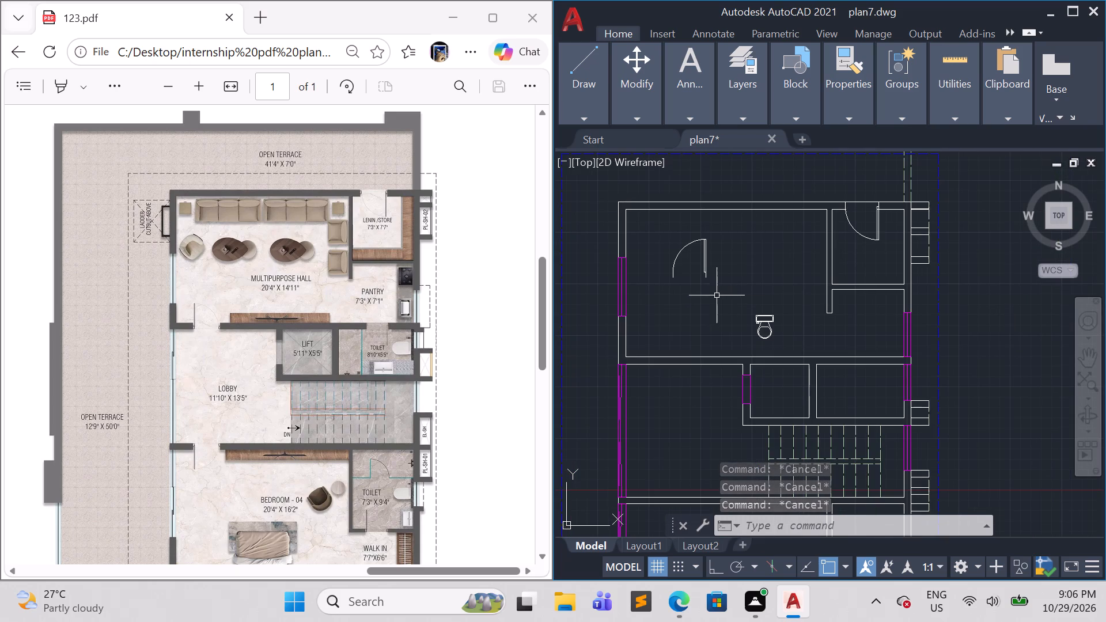
pyautogui.click(717, 291)
pyautogui.click(672, 243)
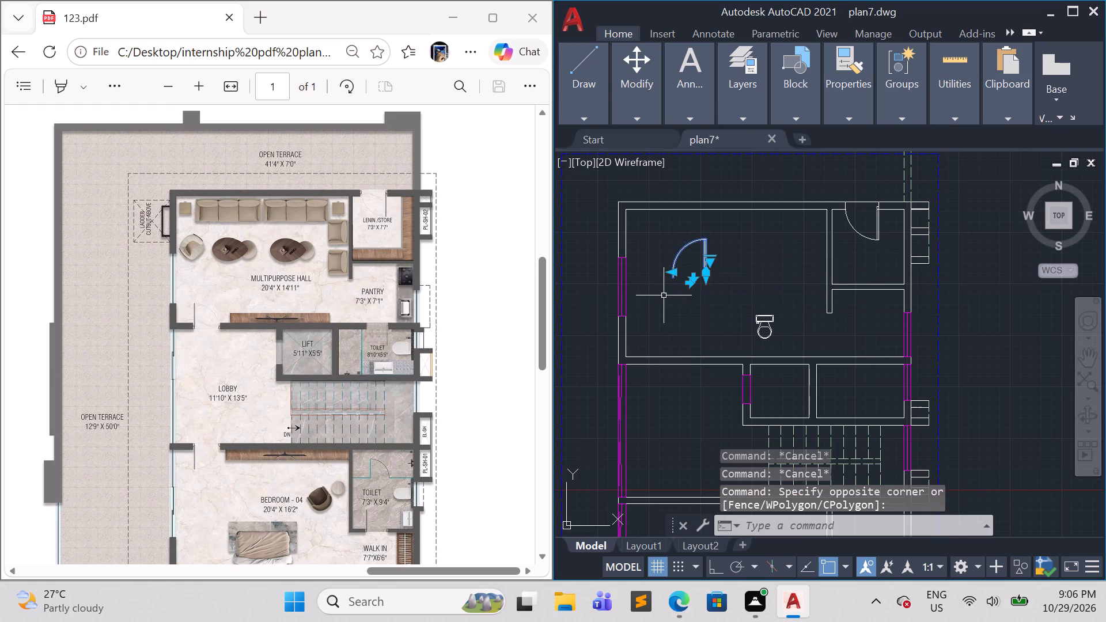
pyautogui.write('mi')
pyautogui.press('Return')
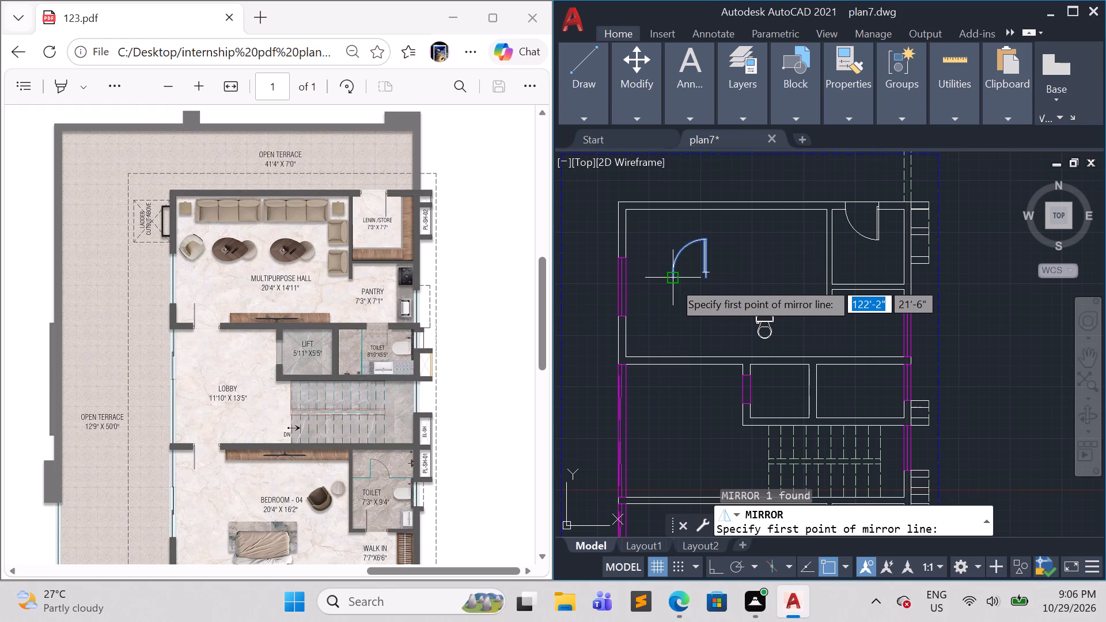
pyautogui.click(673, 280)
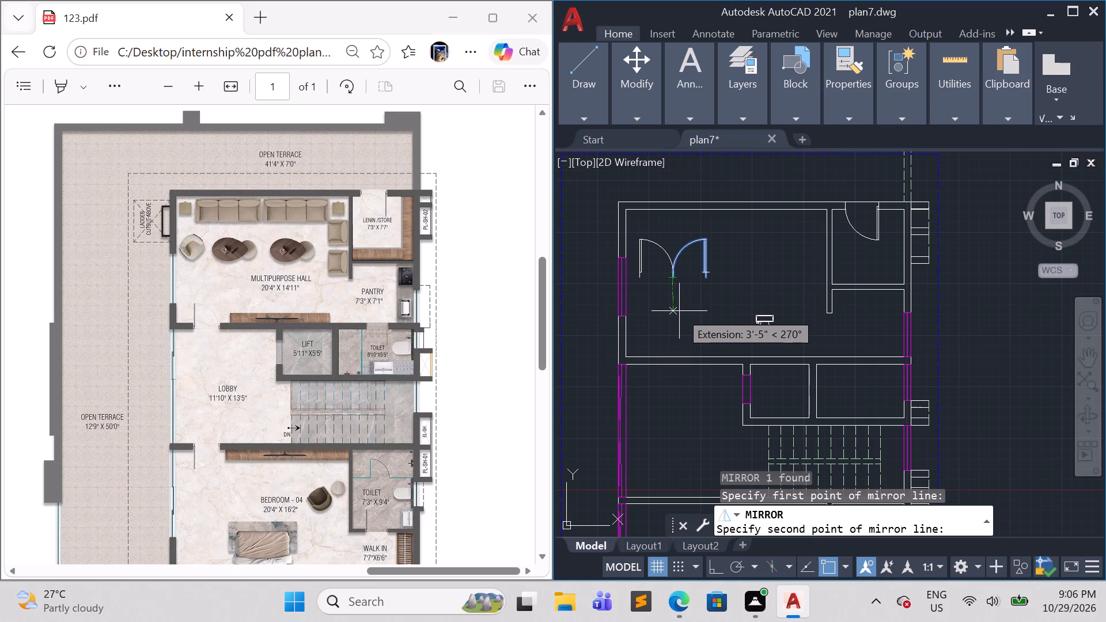
pyautogui.click(679, 312)
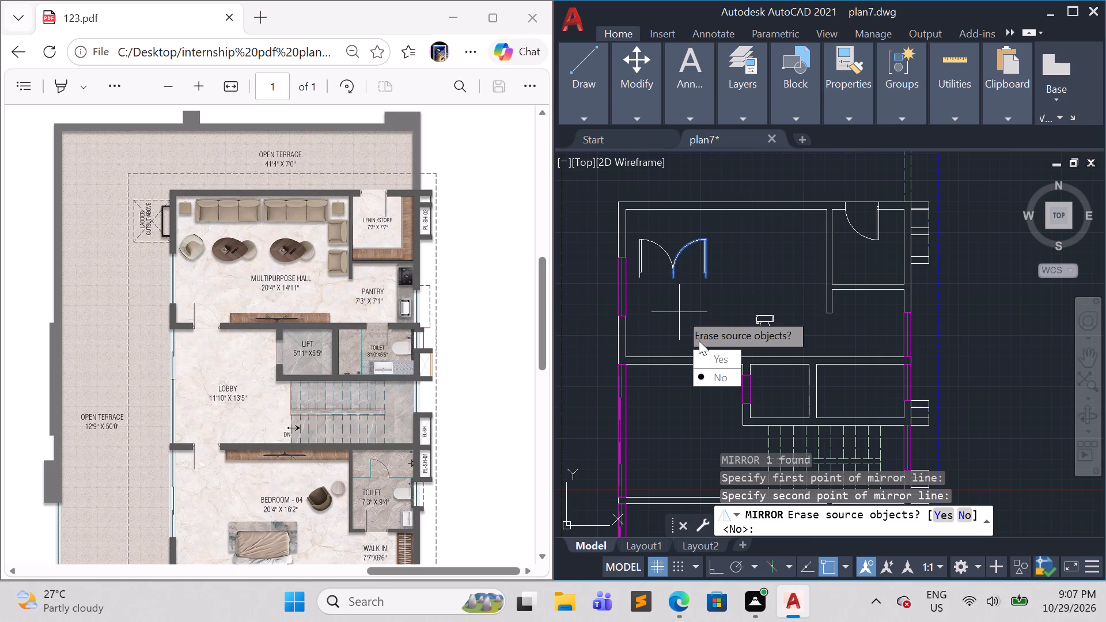
pyautogui.moveTo(725, 361); pyautogui.dragTo(679, 312)
# Copy the door block by its hinge end onto the Multipurpose Hall–Lobby wall near its western end, swinging into the Hall.
pyautogui.click(683, 289)
pyautogui.click(668, 259)
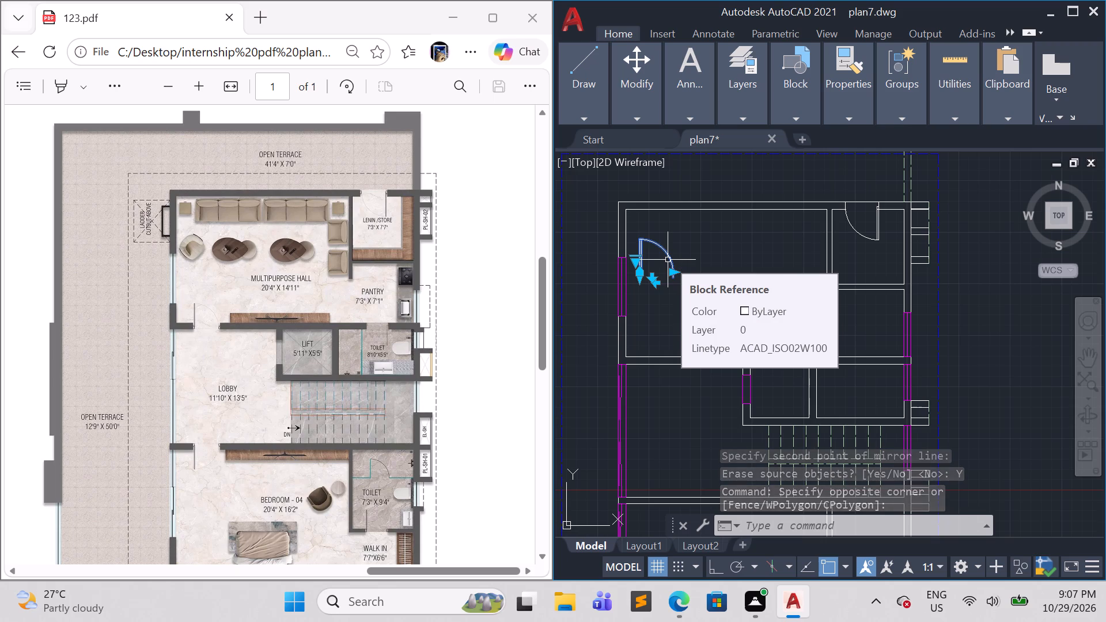
pyautogui.write('co')
pyautogui.press('Return')
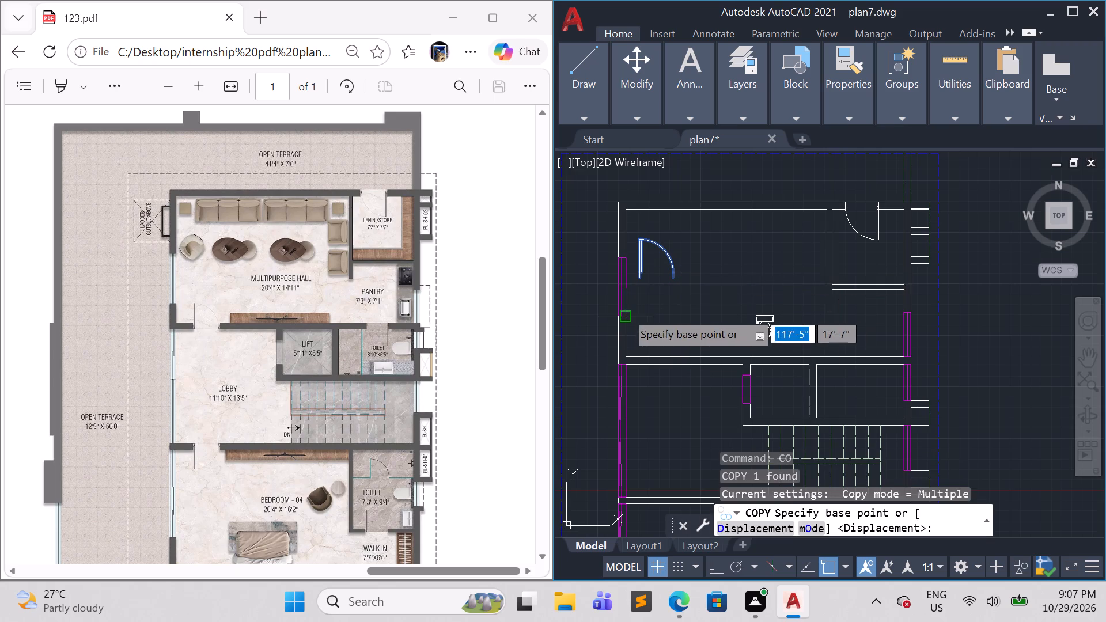
pyautogui.click(644, 280)
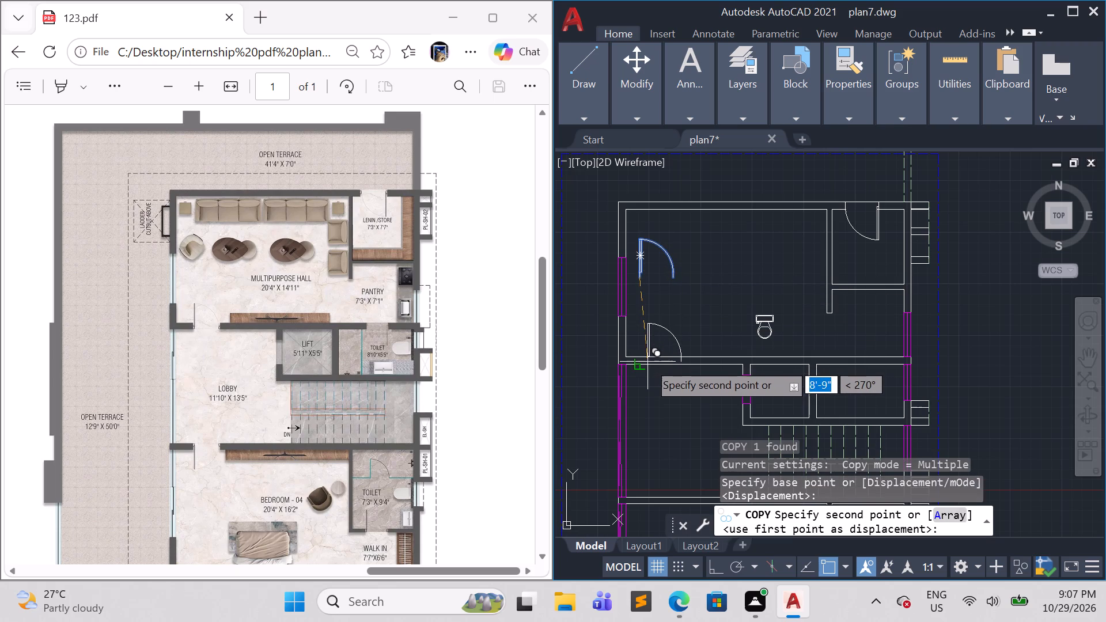
pyautogui.click(647, 365)
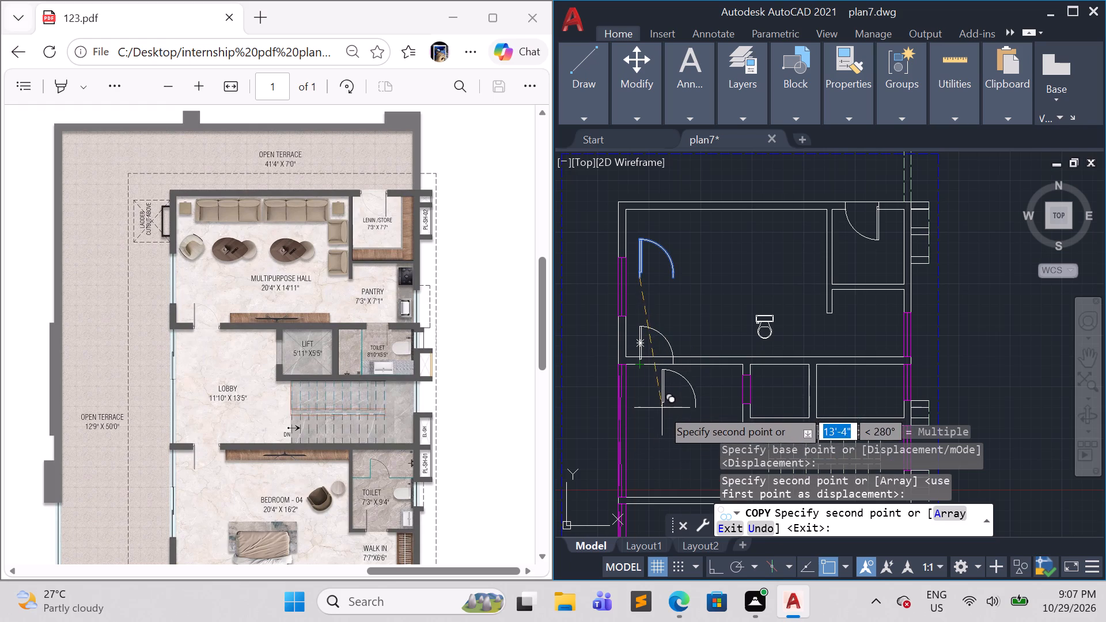
pyautogui.press('Escape')
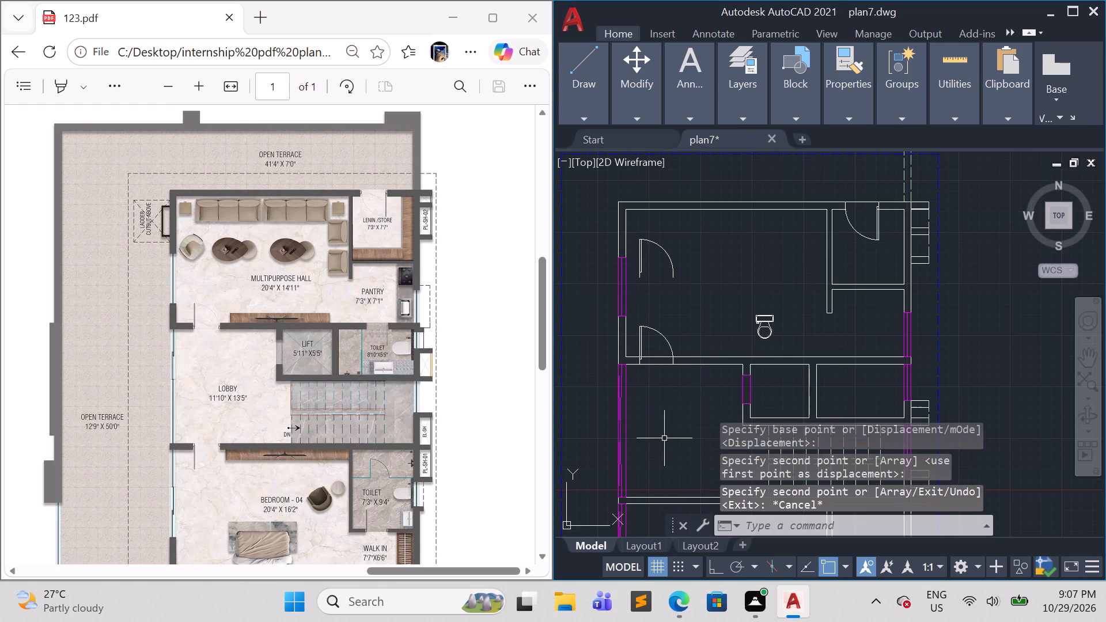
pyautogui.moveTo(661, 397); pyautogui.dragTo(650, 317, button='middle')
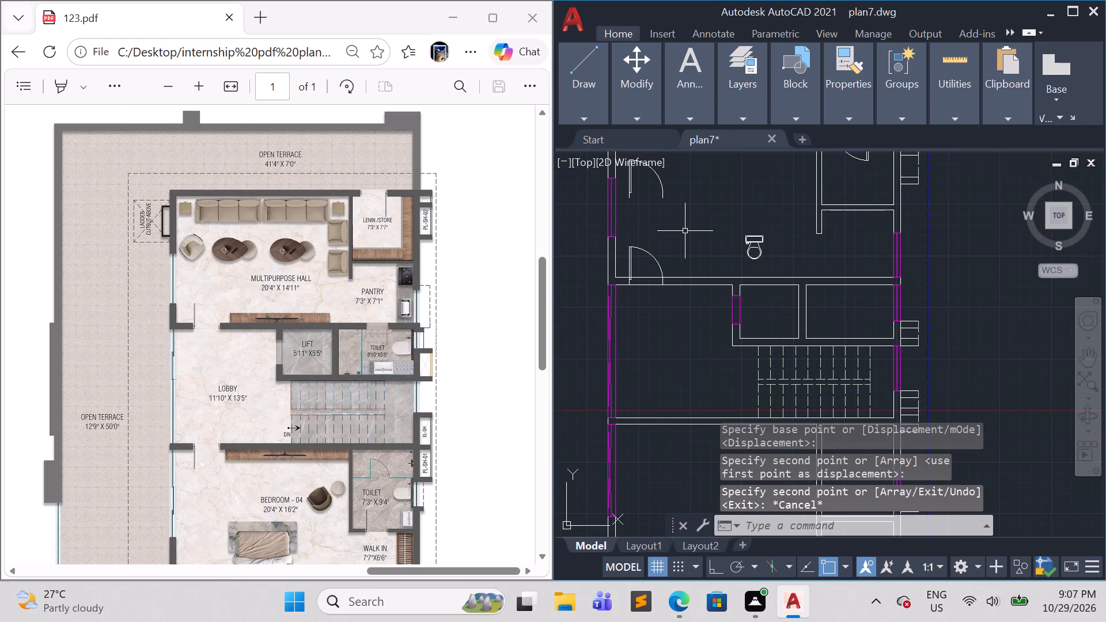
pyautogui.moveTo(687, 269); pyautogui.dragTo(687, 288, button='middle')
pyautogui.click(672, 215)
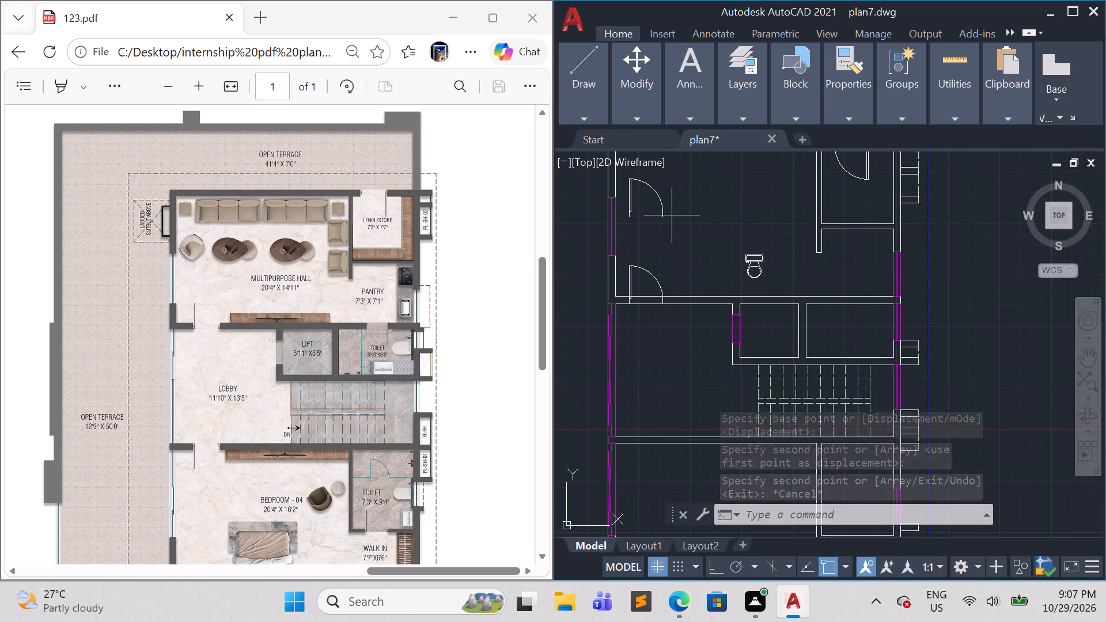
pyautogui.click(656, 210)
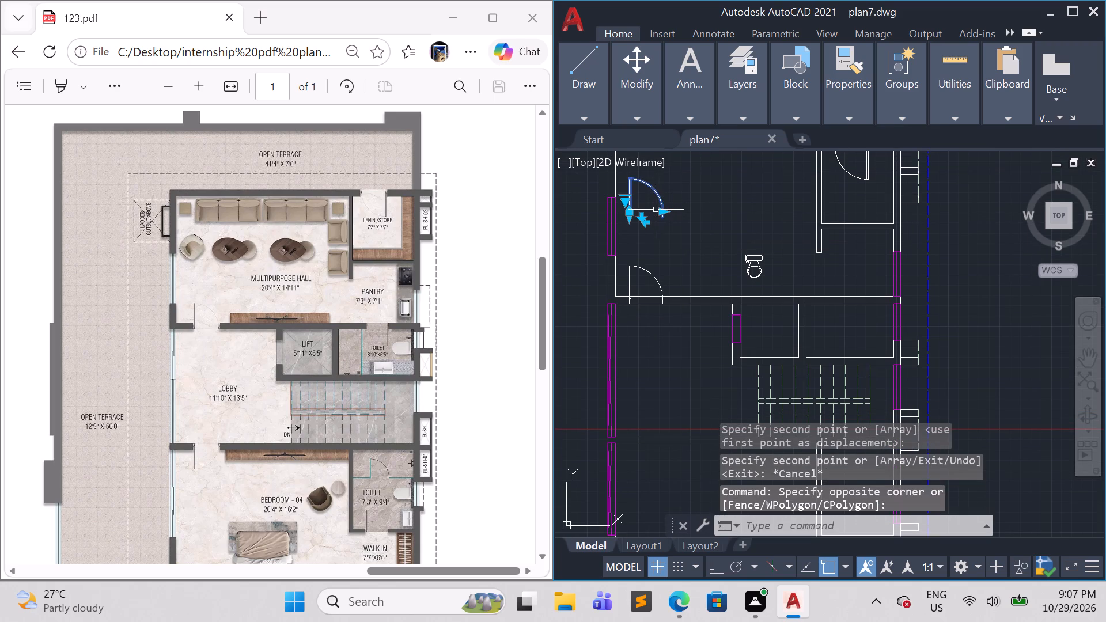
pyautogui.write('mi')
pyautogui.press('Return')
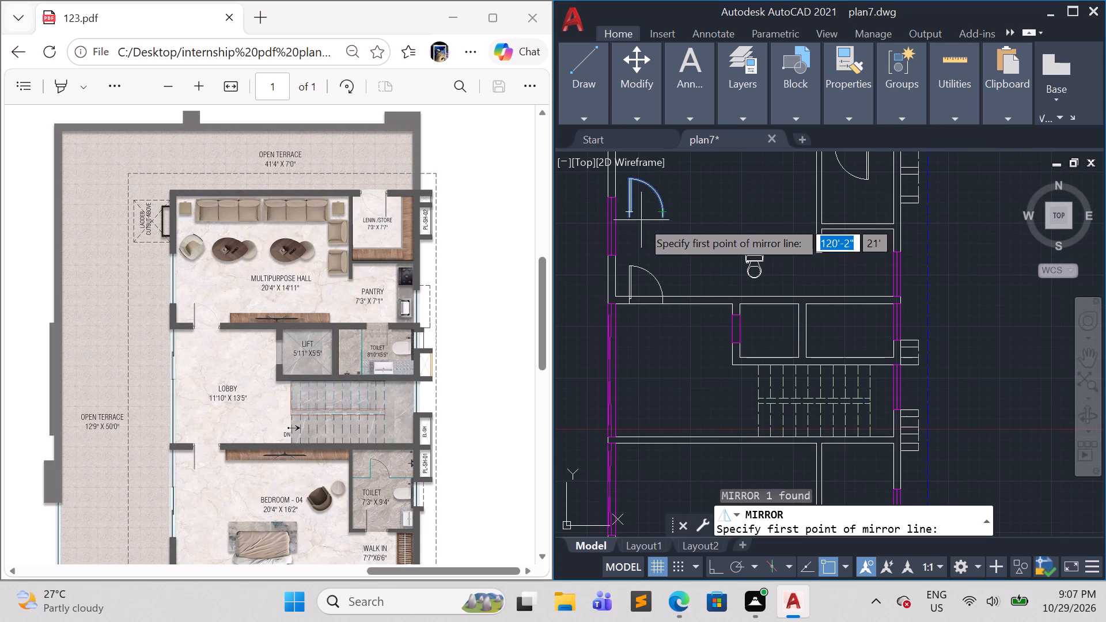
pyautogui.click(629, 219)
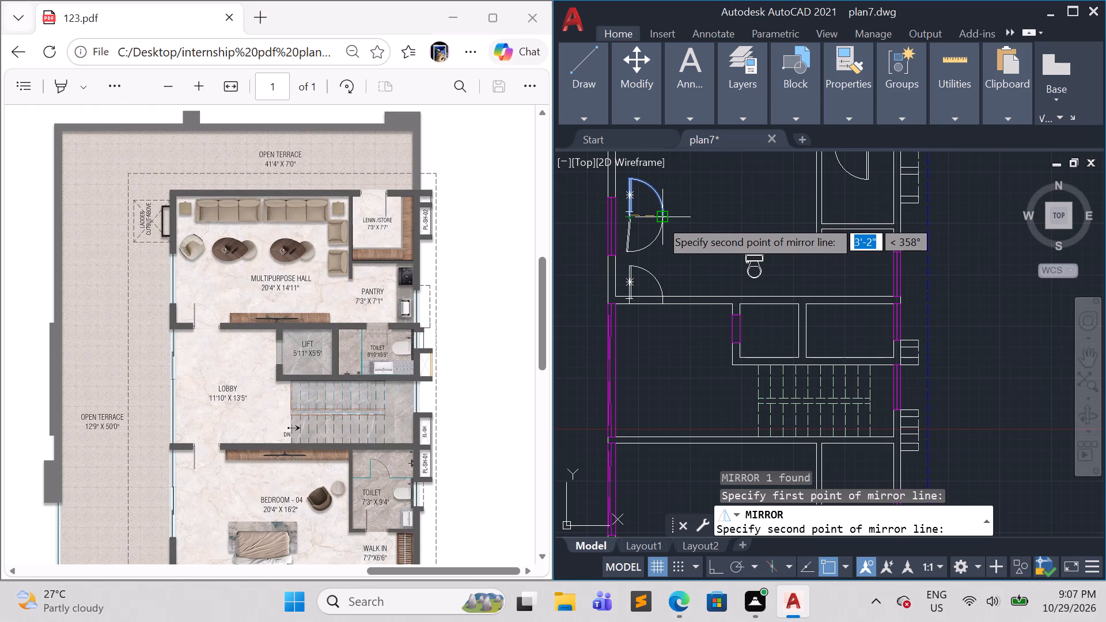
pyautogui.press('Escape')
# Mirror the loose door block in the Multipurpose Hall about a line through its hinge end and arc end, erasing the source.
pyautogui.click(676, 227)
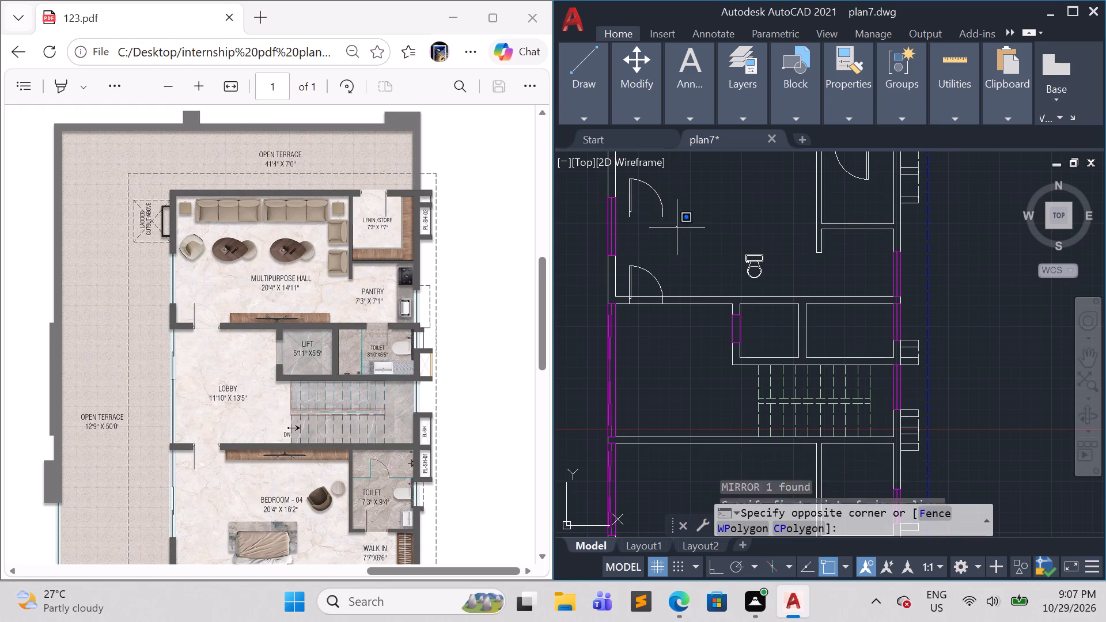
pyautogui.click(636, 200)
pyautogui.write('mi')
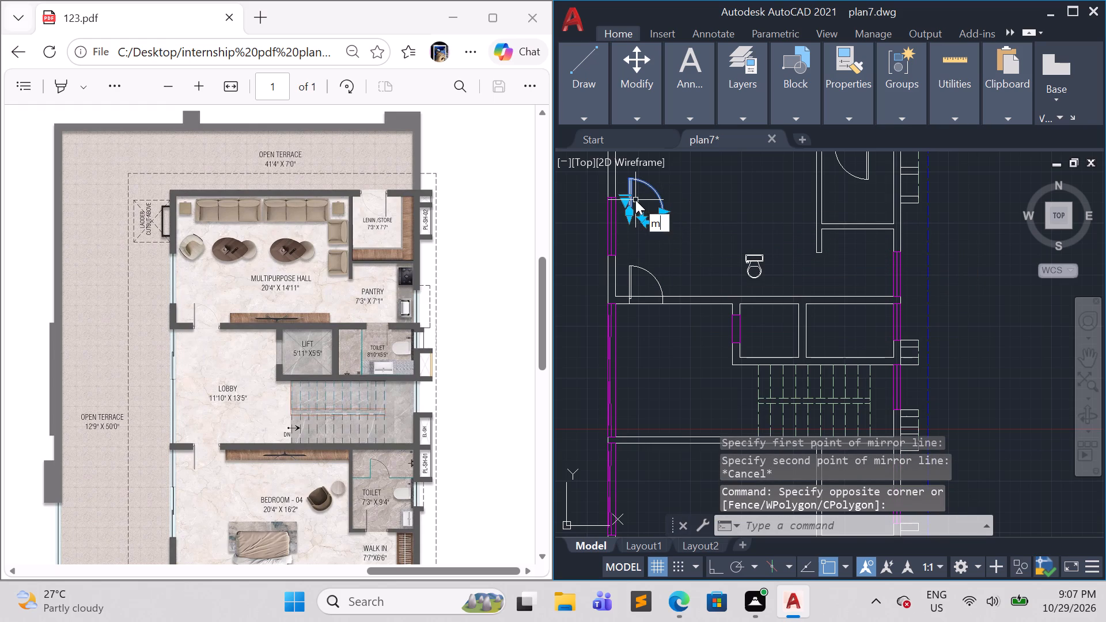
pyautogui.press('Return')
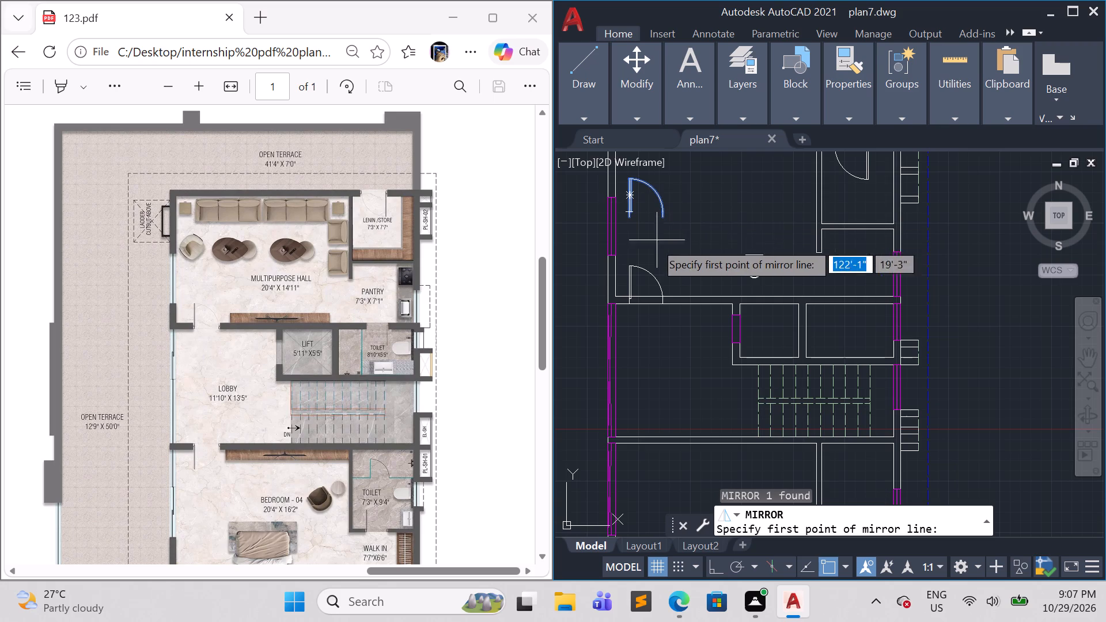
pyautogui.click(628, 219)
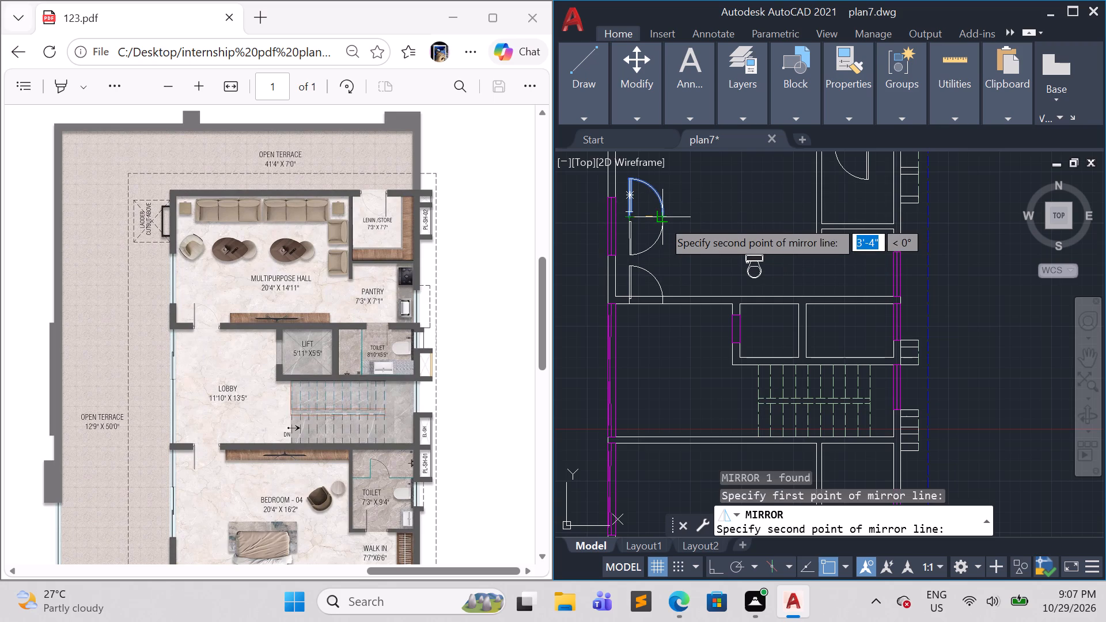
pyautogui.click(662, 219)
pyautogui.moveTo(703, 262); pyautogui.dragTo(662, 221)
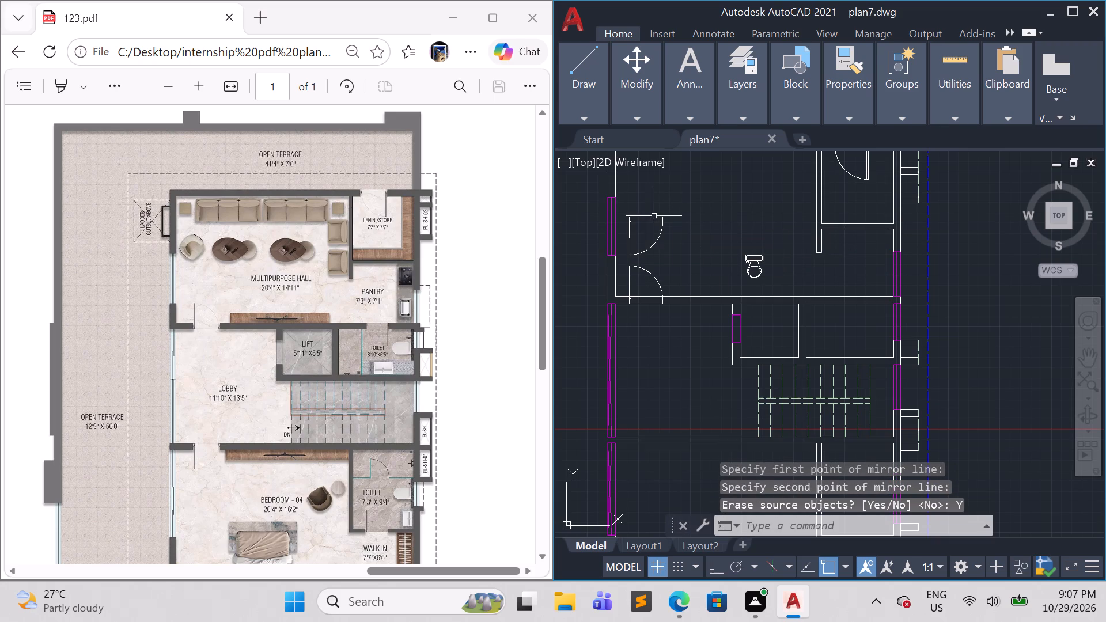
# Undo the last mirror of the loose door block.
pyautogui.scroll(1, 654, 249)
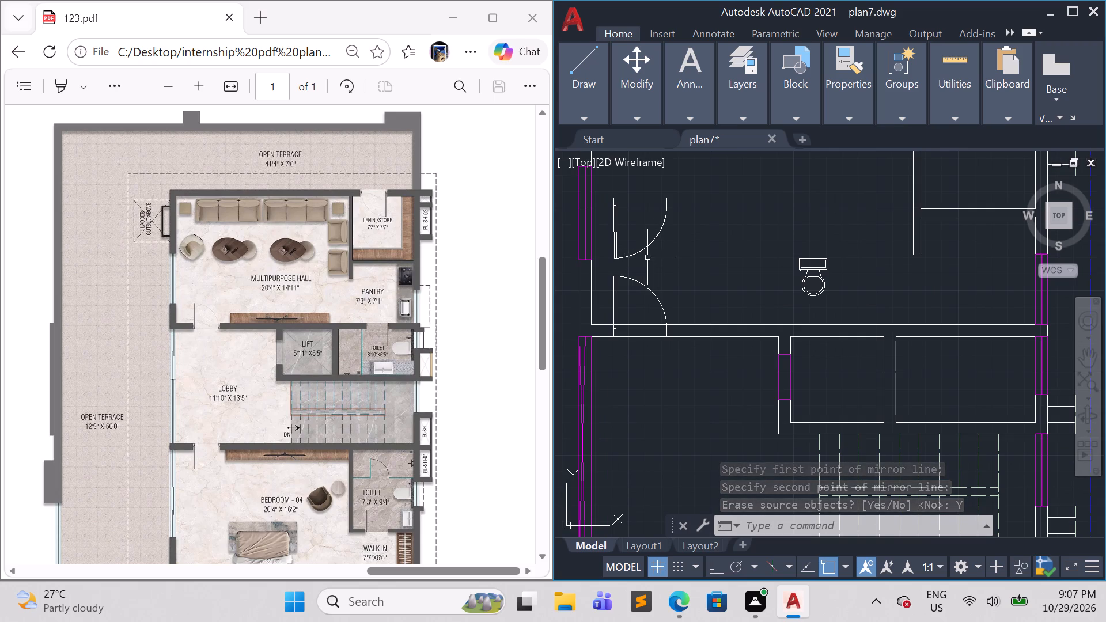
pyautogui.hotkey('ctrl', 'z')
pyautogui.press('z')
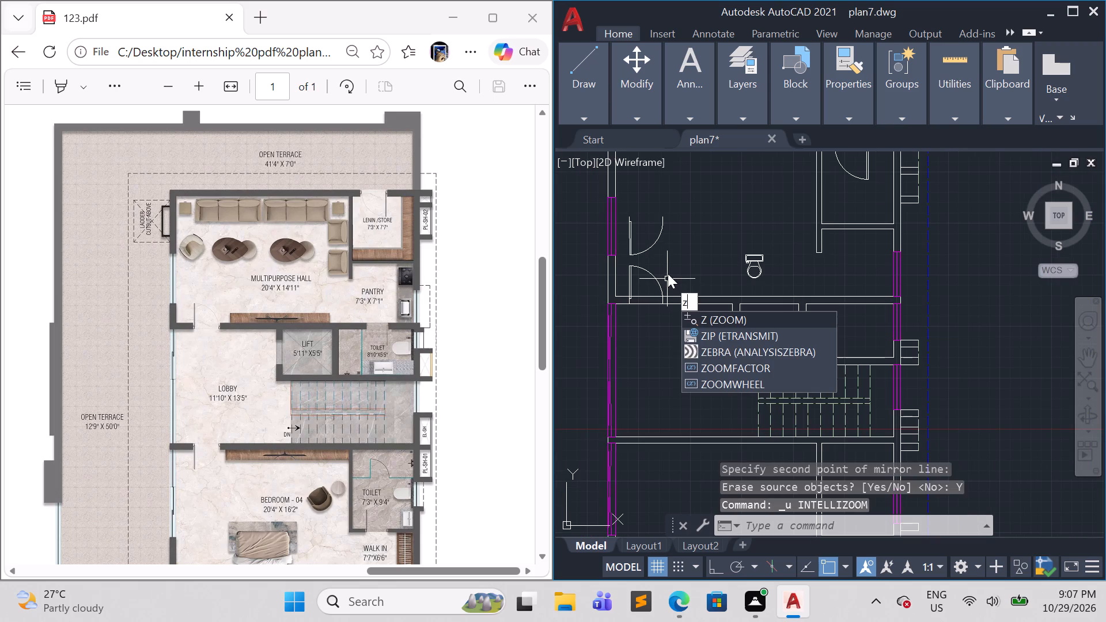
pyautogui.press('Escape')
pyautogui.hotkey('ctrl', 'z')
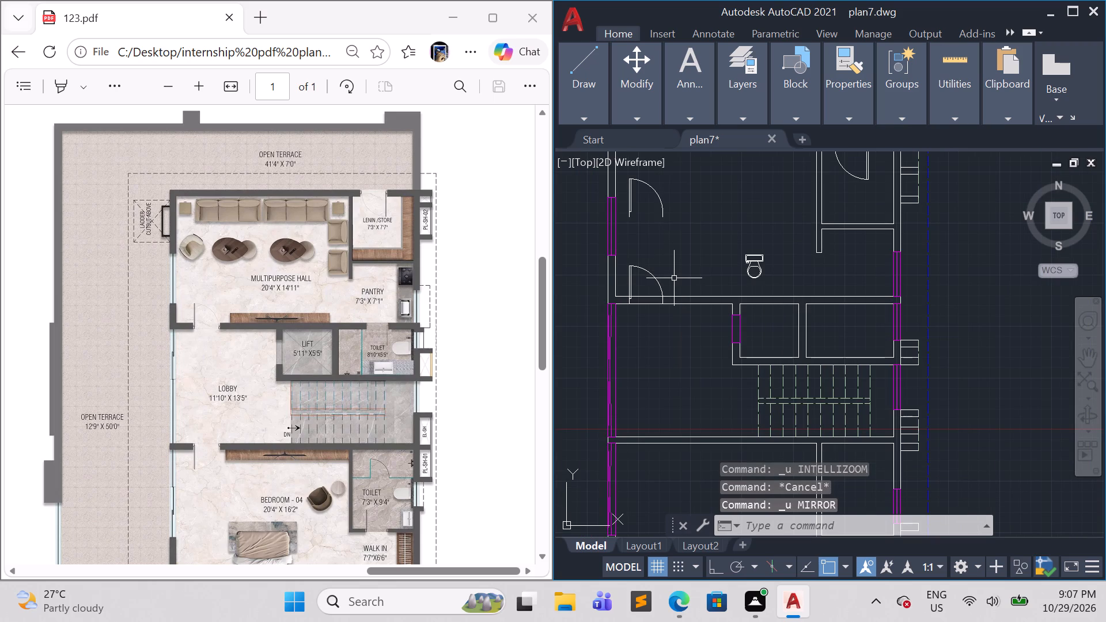
# Mirror the loose door block about a horizontal line through its hinge end with Ortho on, erasing the source.
pyautogui.click(678, 239)
pyautogui.click(623, 194)
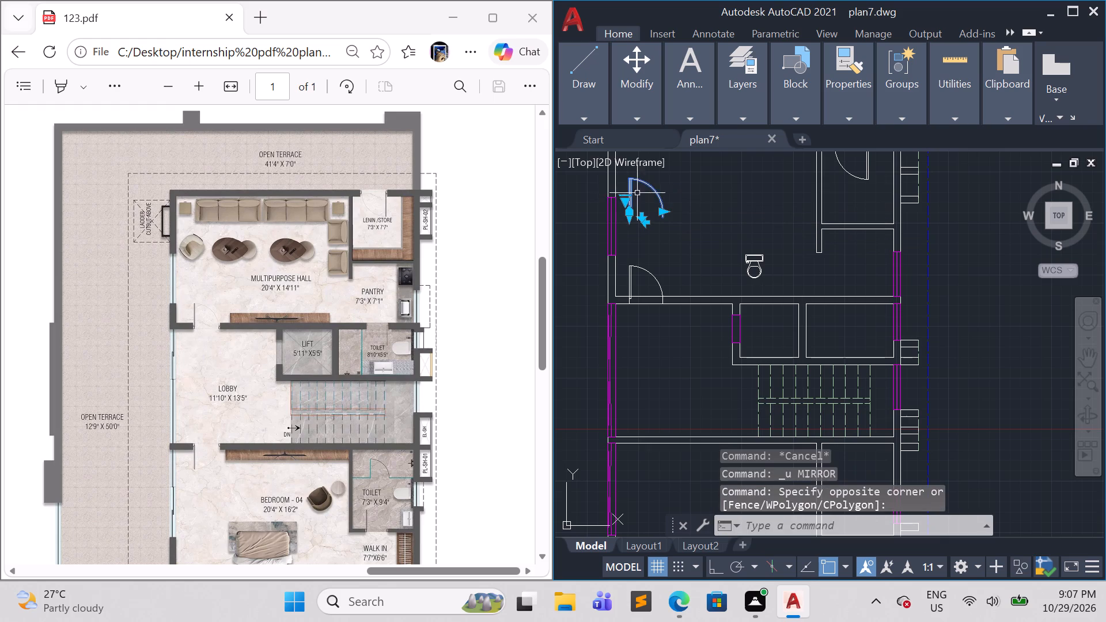
pyautogui.write('mi')
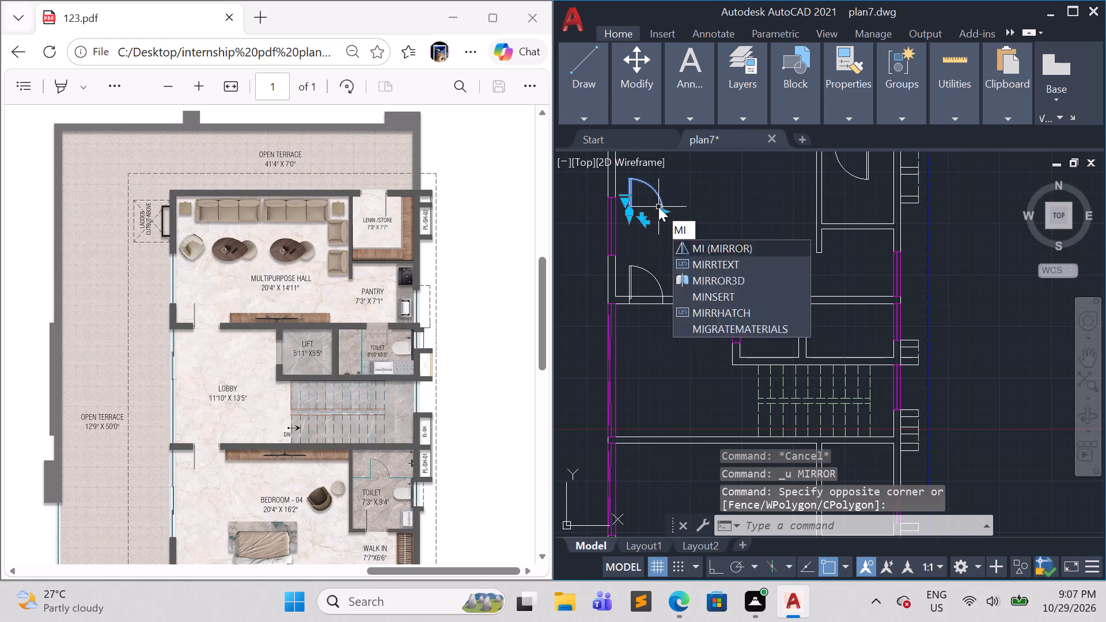
pyautogui.press('Return')
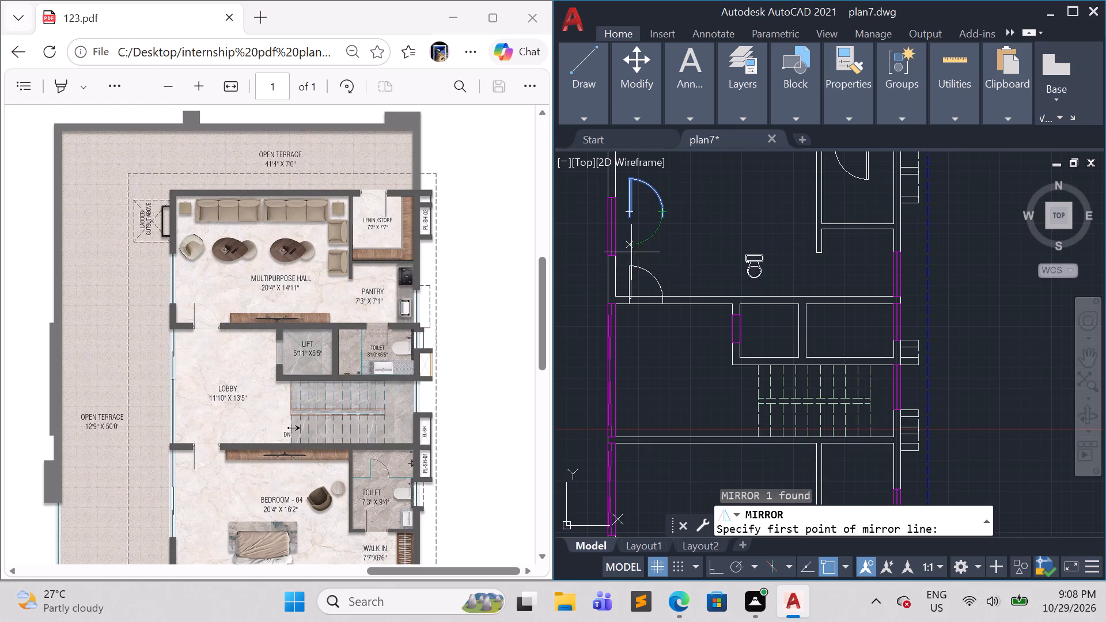
pyautogui.click(630, 224)
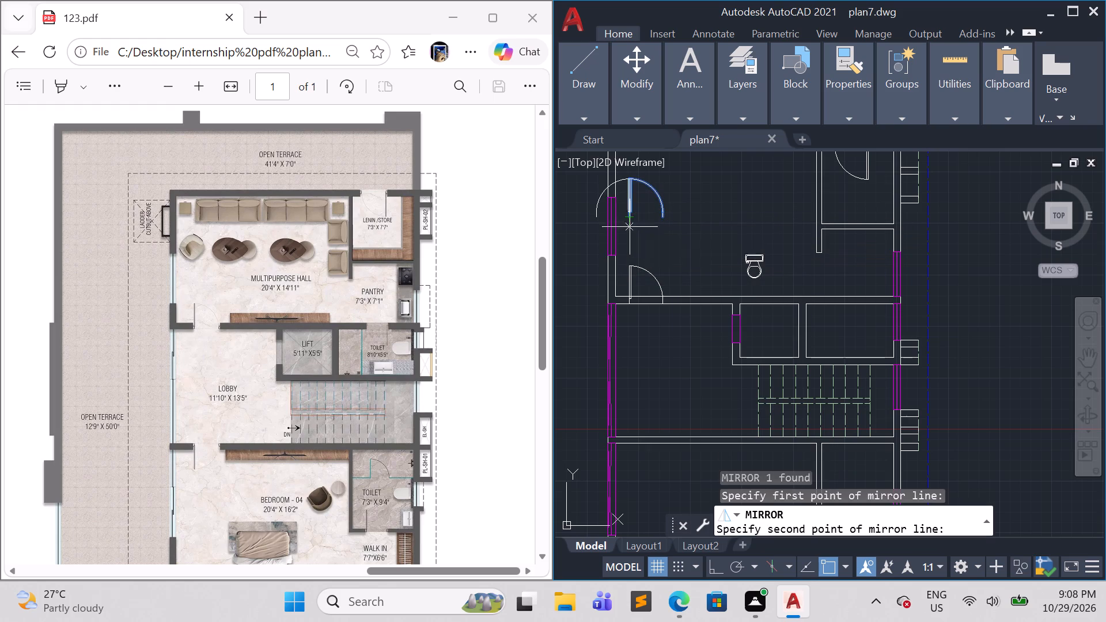
pyautogui.press('F8')
pyautogui.click(698, 221)
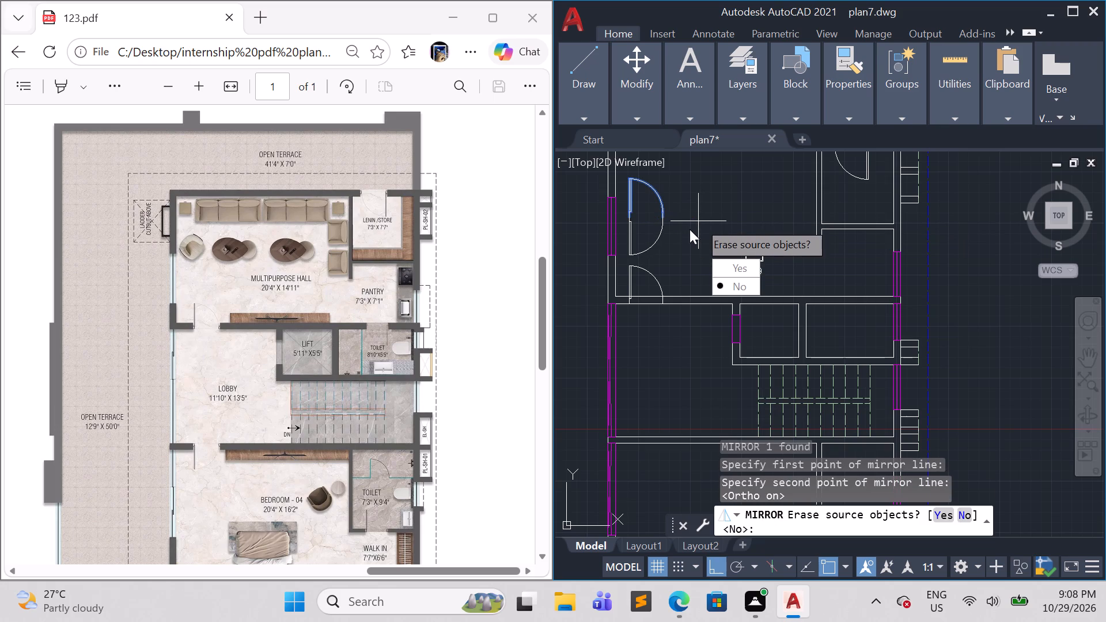
pyautogui.moveTo(734, 263); pyautogui.dragTo(698, 221)
# Move the mirrored door block by its hinge end onto the Lobby–Bedroom-04 wall near its western end, swinging into the bedroom.
pyautogui.click(672, 233)
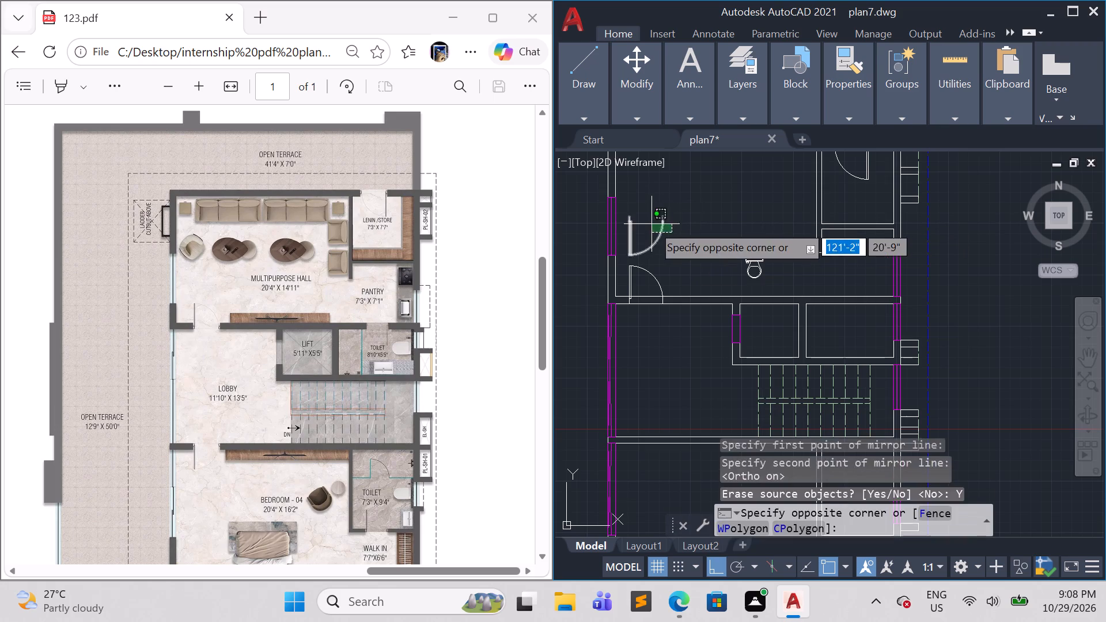
pyautogui.click(651, 223)
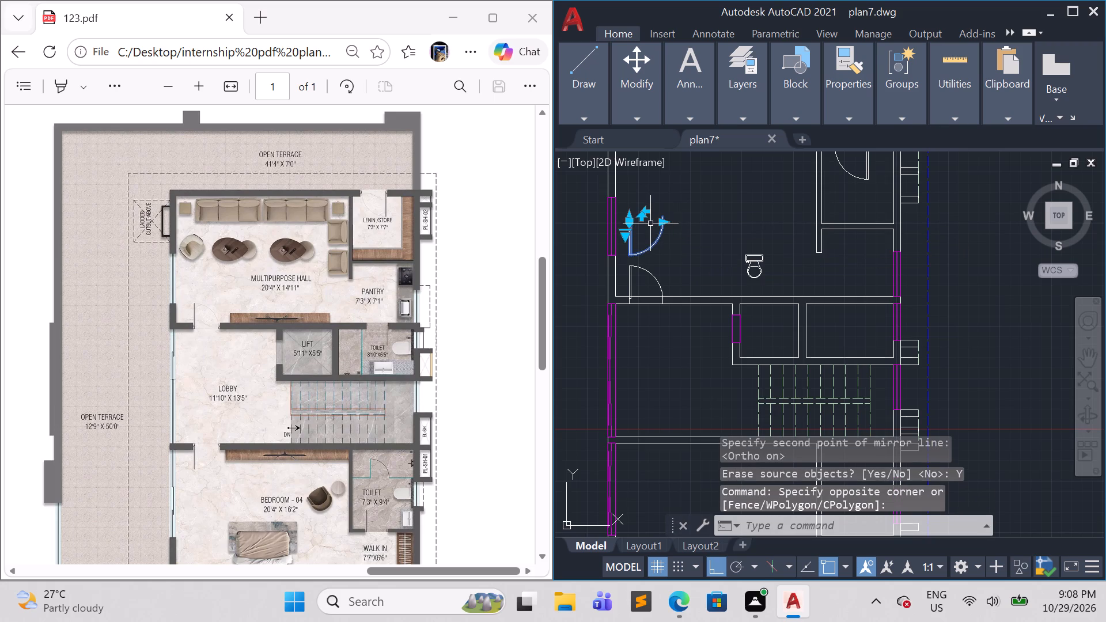
pyautogui.press('m')
pyautogui.press('Return')
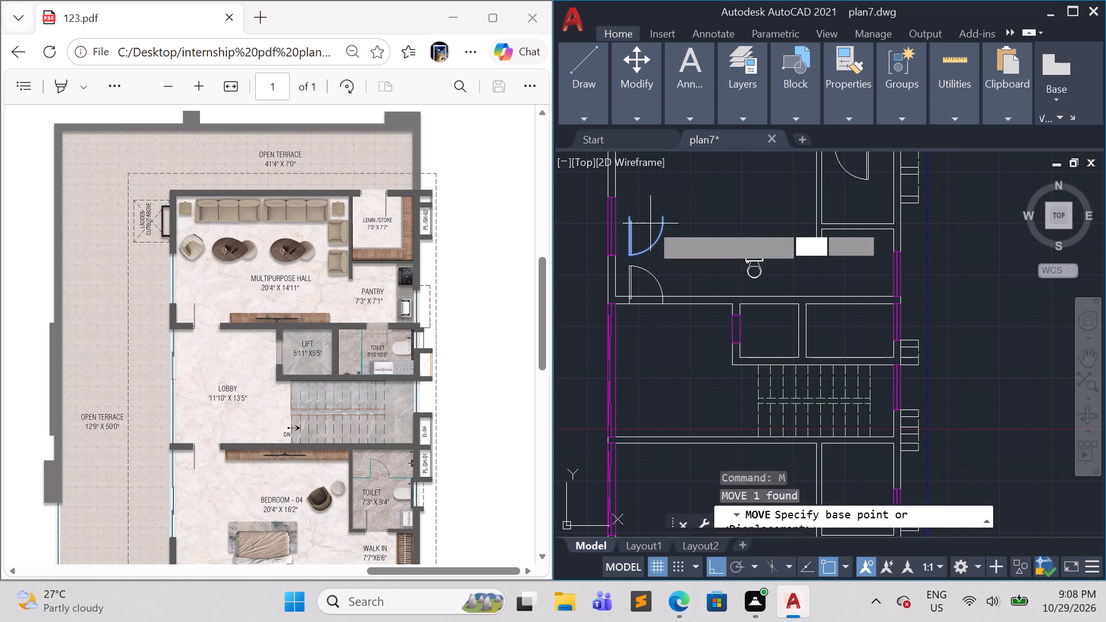
pyautogui.click(623, 214)
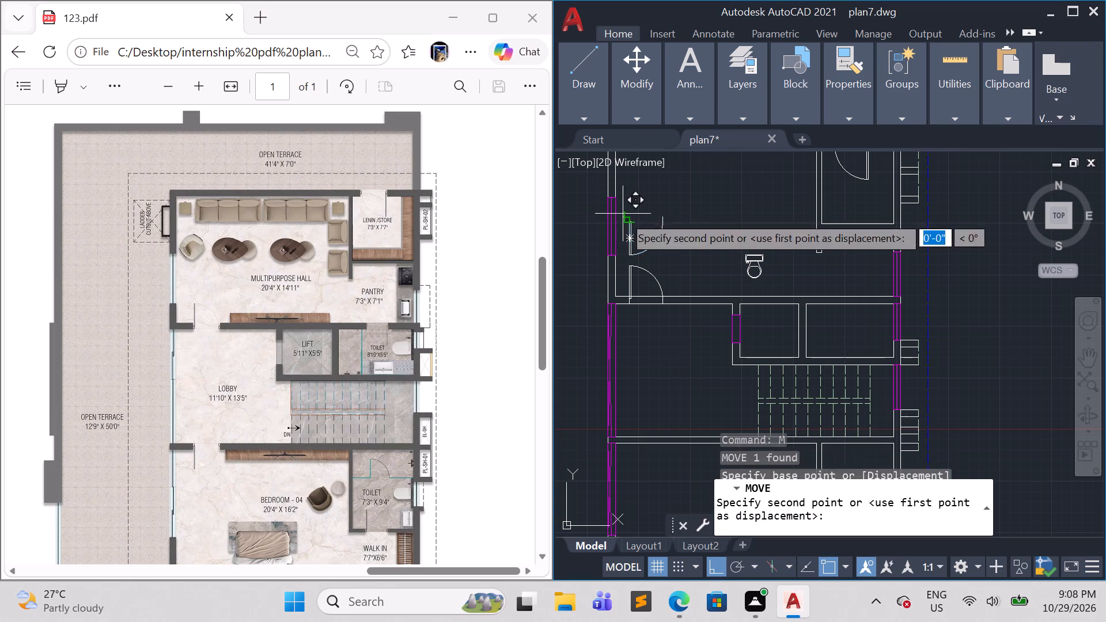
pyautogui.scroll(1, 637, 441)
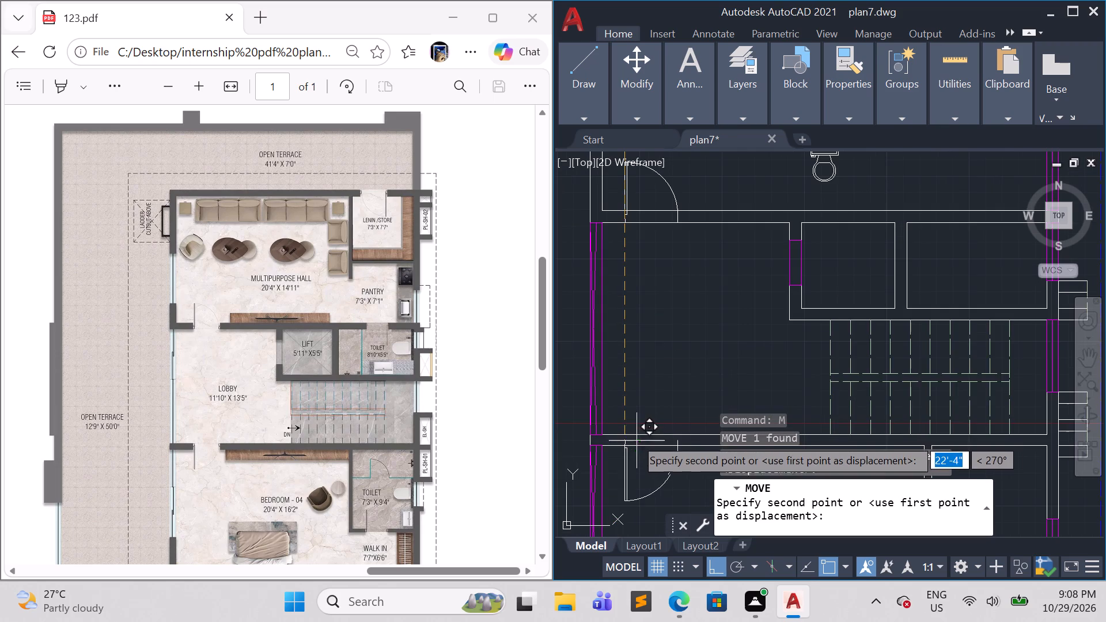
pyautogui.click(620, 439)
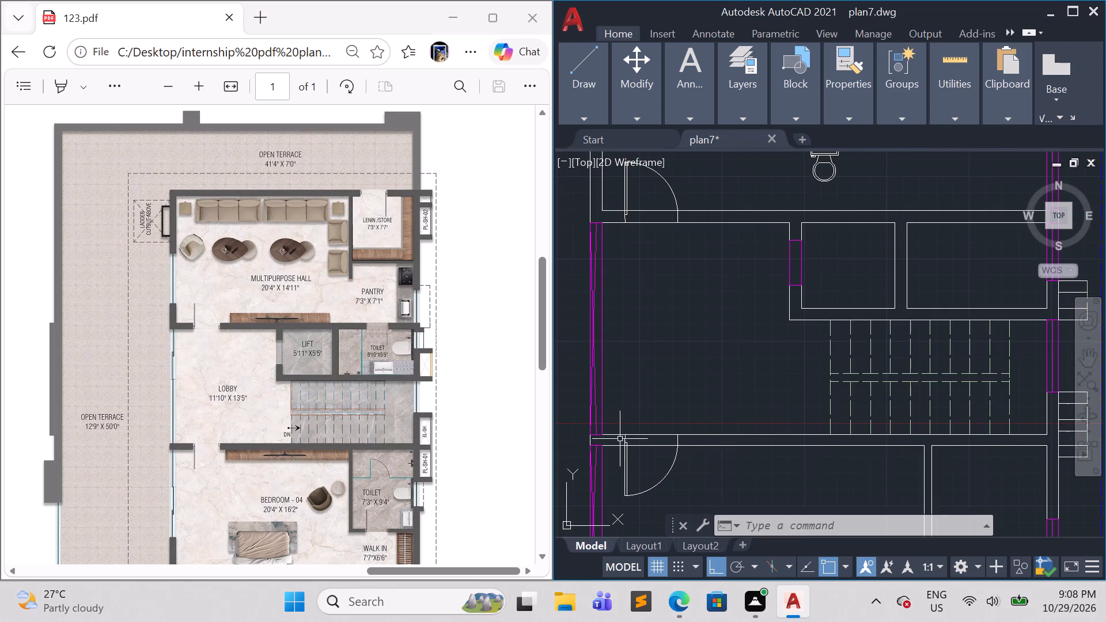
pyautogui.press('Escape')
# Trim the door-side wall lines across the door openings in the Multipurpose Hall–Lobby and Lobby–Bedroom-04 walls.
pyautogui.write('tr')
pyautogui.press('Return')
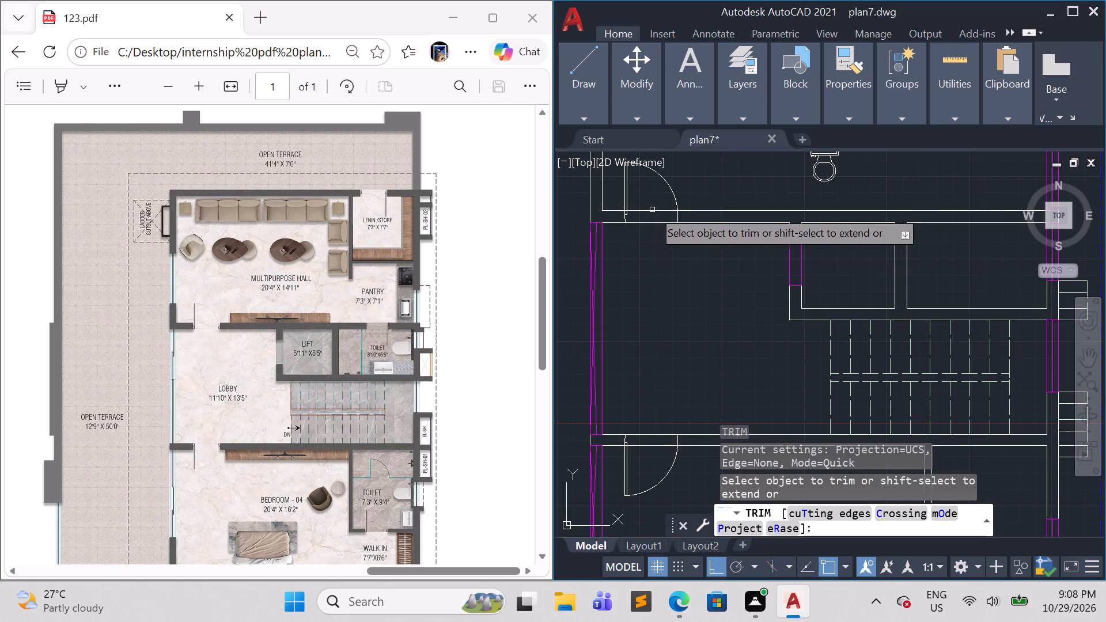
pyautogui.click(655, 208)
pyautogui.click(656, 214)
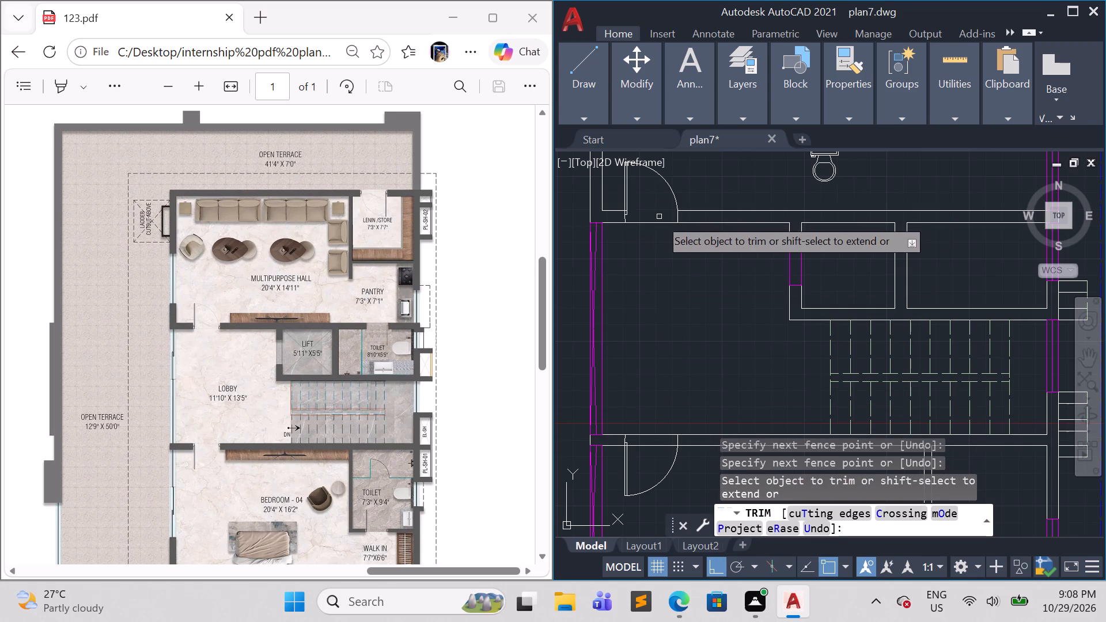
pyautogui.click(646, 446)
pyautogui.press('Escape')
pyautogui.press('Escape')
pyautogui.press('Escape')
pyautogui.press('Escape')
pyautogui.press('Escape')
pyautogui.press('Escape')
pyautogui.press('Escape')
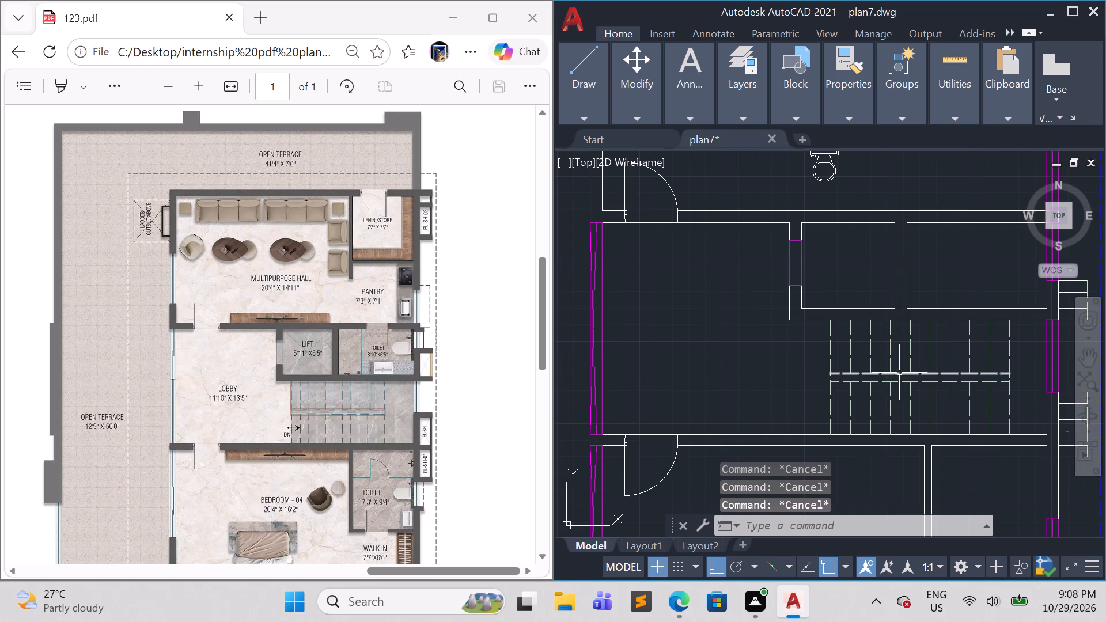
# Copy the WC block from the Multipurpose Hall into the toilet beside the lift, near its east wall, with Ortho off.
pyautogui.moveTo(741, 390); pyautogui.dragTo(631, 411, button='middle')
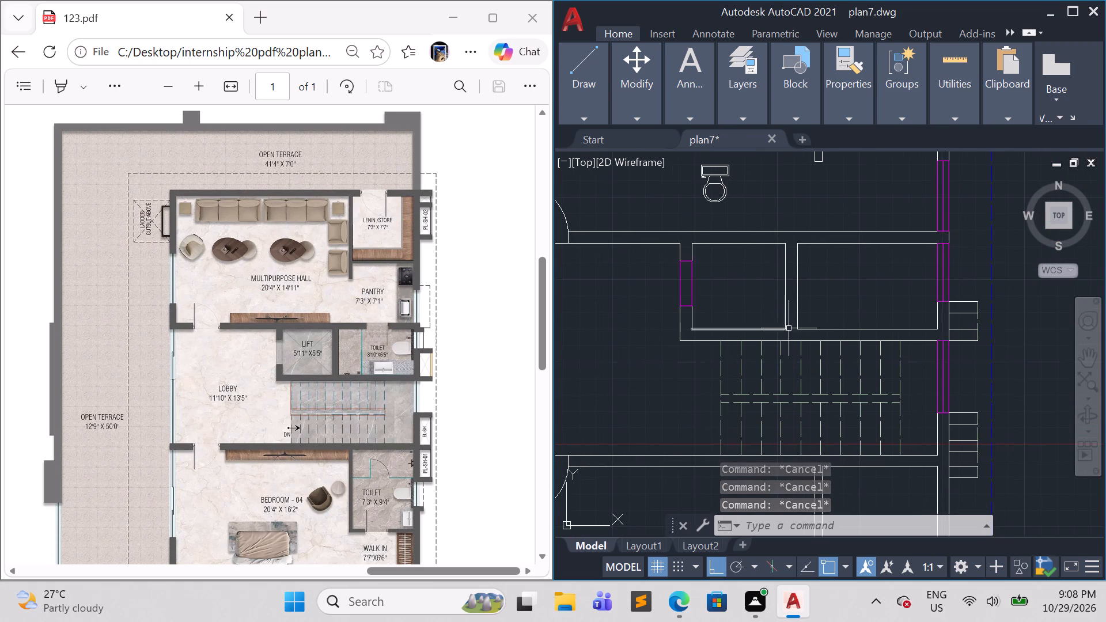
pyautogui.moveTo(858, 327); pyautogui.dragTo(849, 352, button='middle')
pyautogui.scroll(-1, 865, 328)
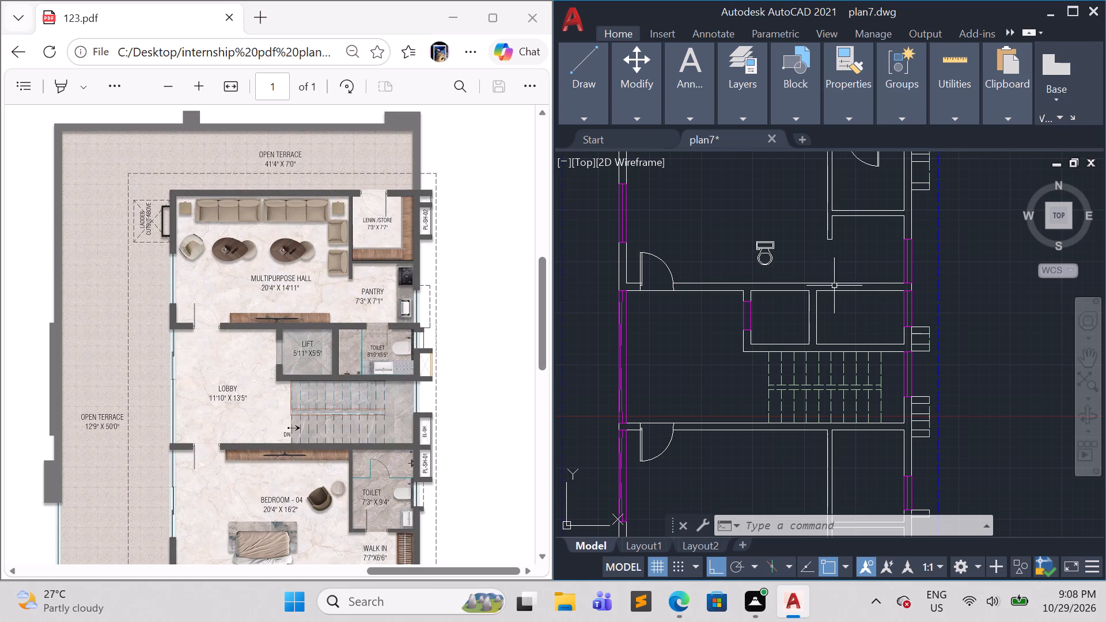
pyautogui.click(778, 267)
pyautogui.click(739, 243)
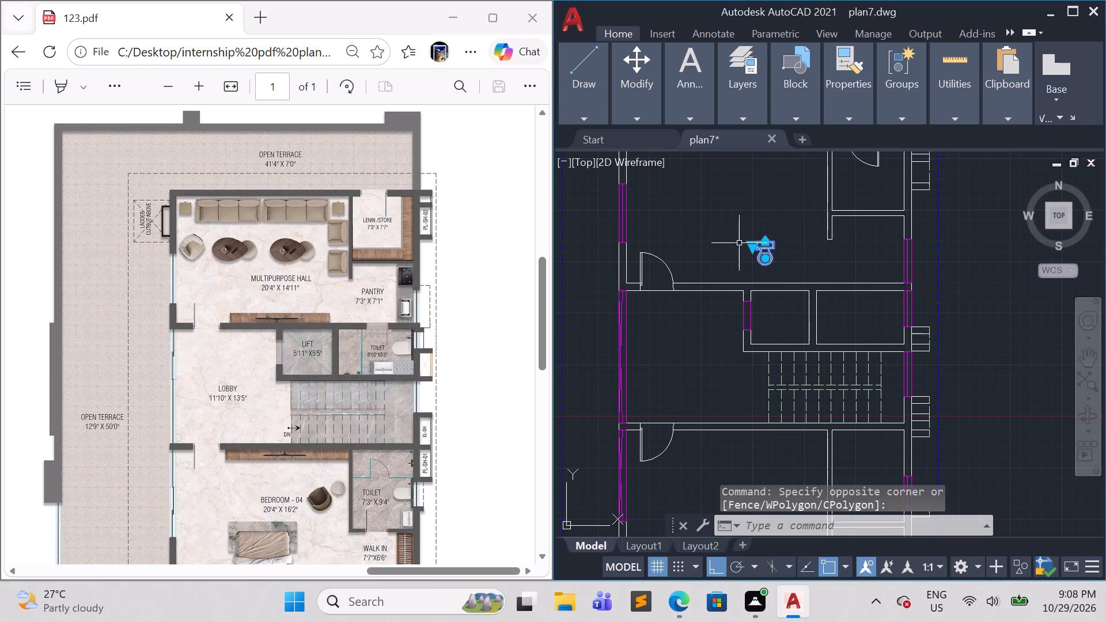
pyautogui.write('co')
pyautogui.press('Return')
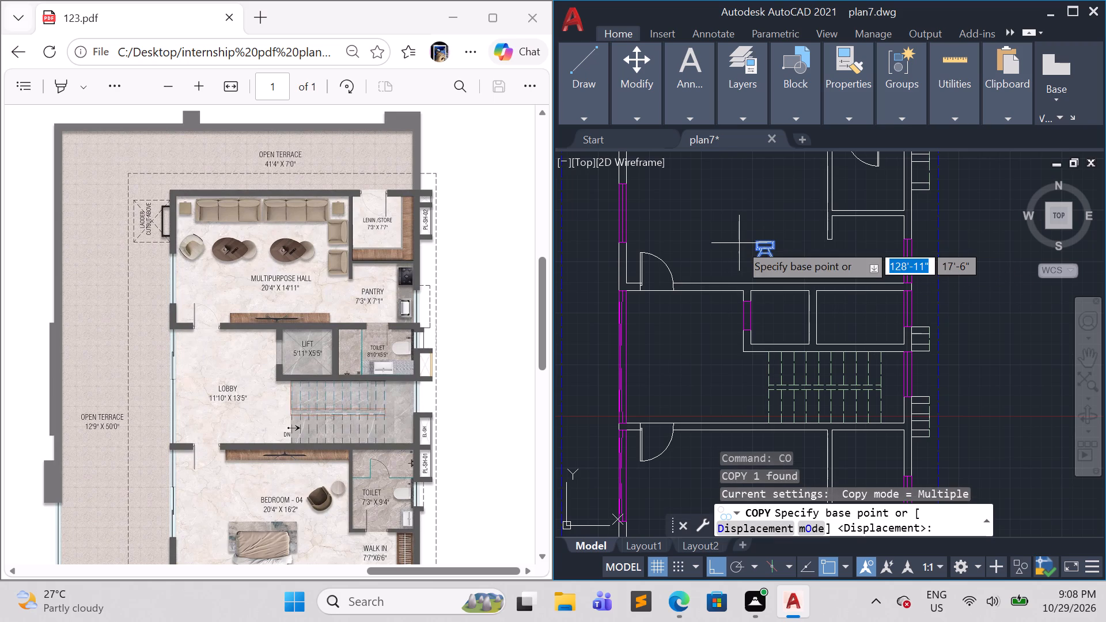
pyautogui.click(759, 257)
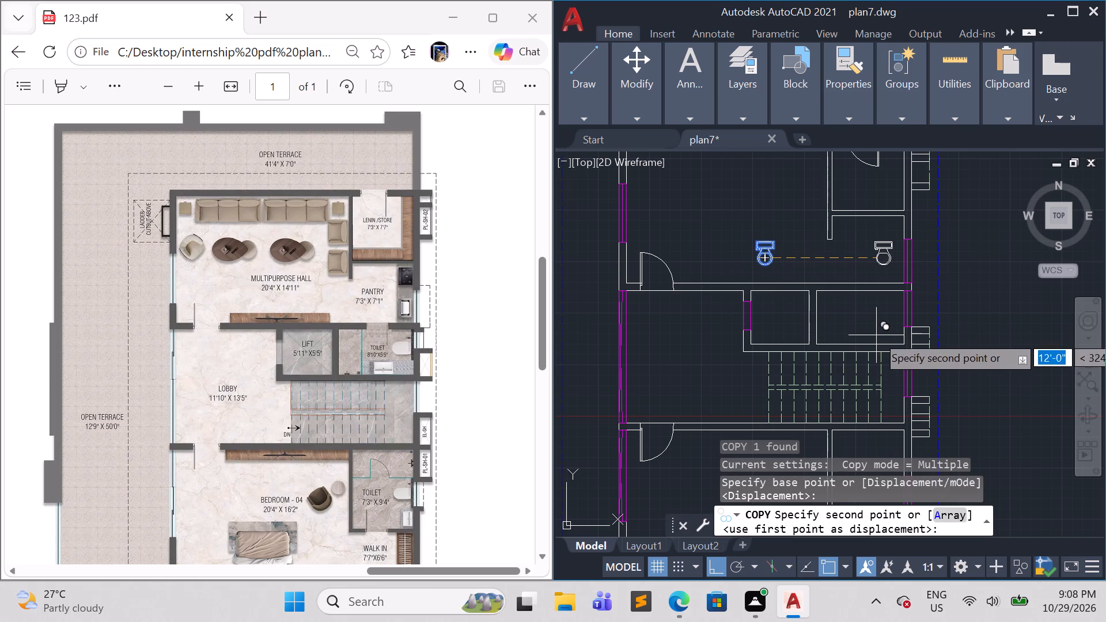
pyautogui.press('F8')
pyautogui.click(871, 327)
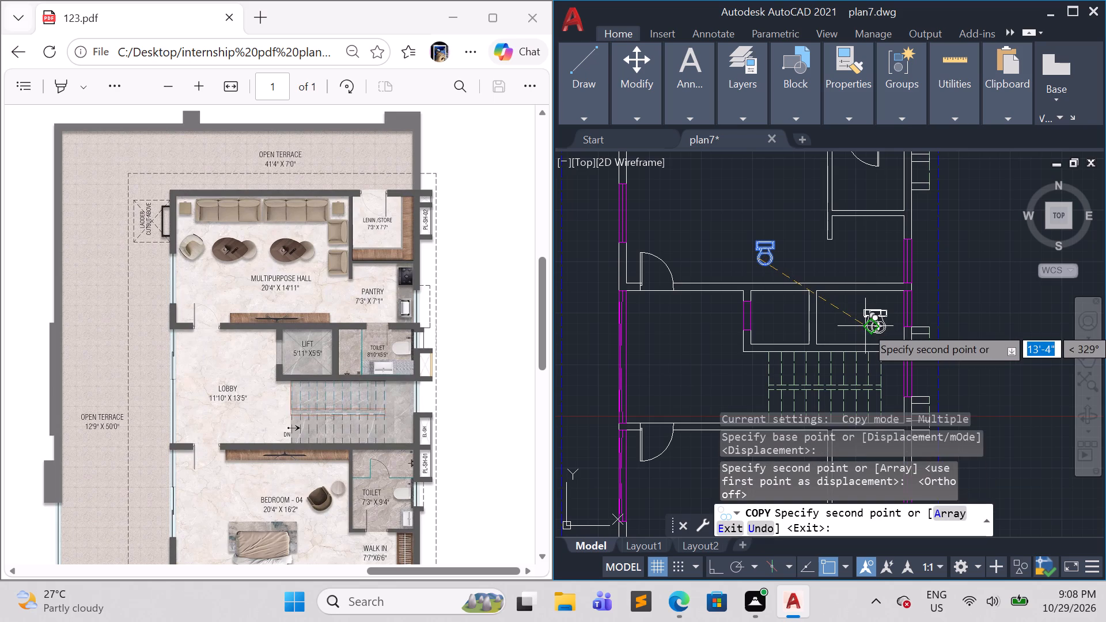
pyautogui.press('Escape')
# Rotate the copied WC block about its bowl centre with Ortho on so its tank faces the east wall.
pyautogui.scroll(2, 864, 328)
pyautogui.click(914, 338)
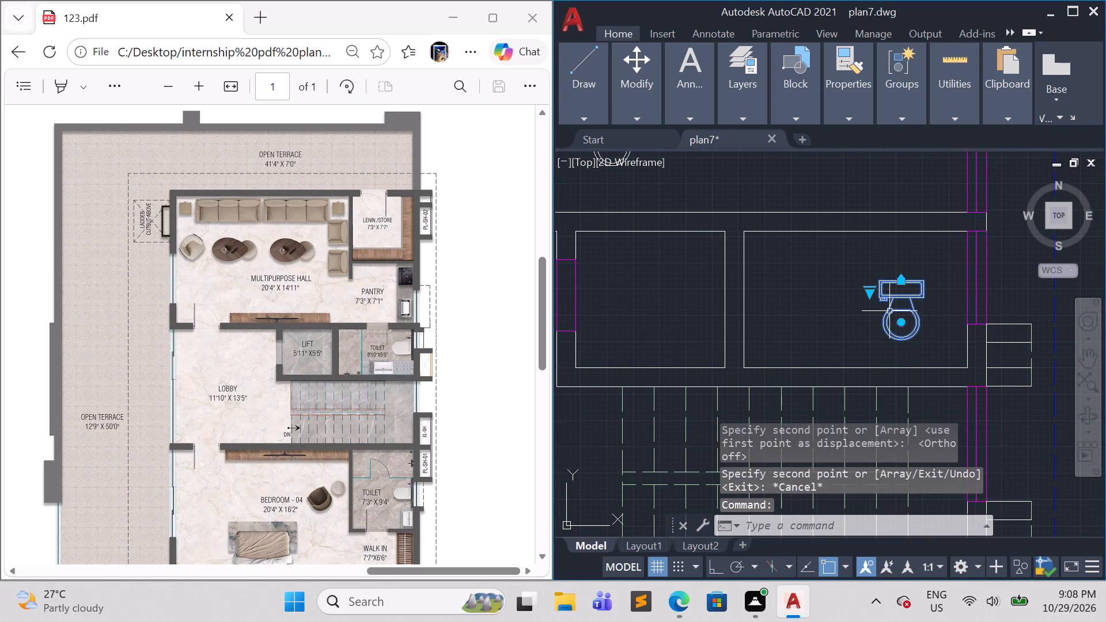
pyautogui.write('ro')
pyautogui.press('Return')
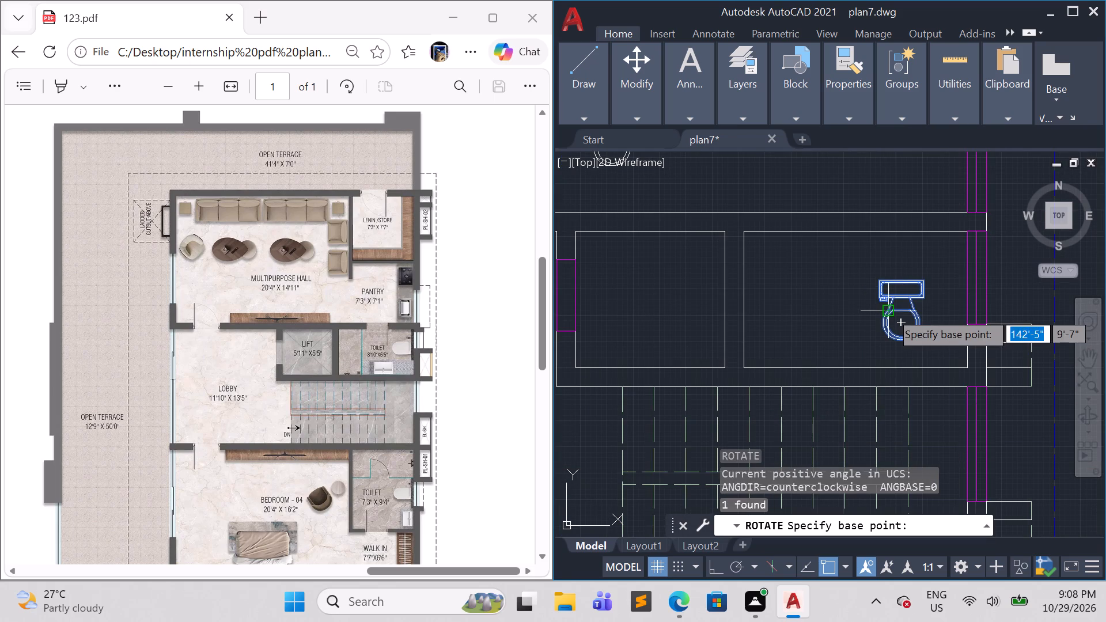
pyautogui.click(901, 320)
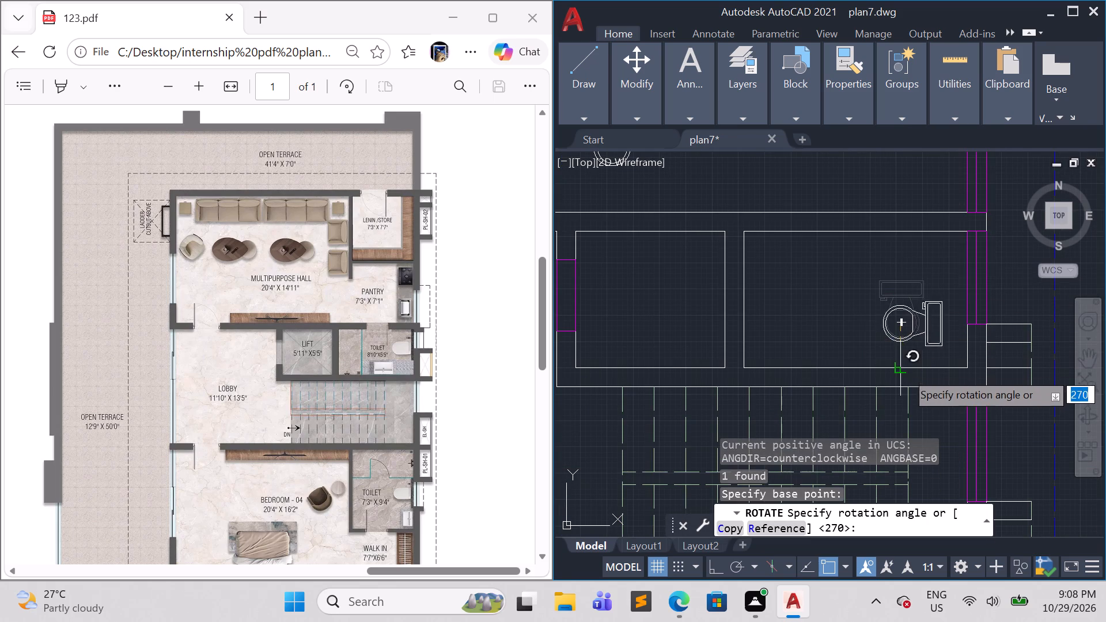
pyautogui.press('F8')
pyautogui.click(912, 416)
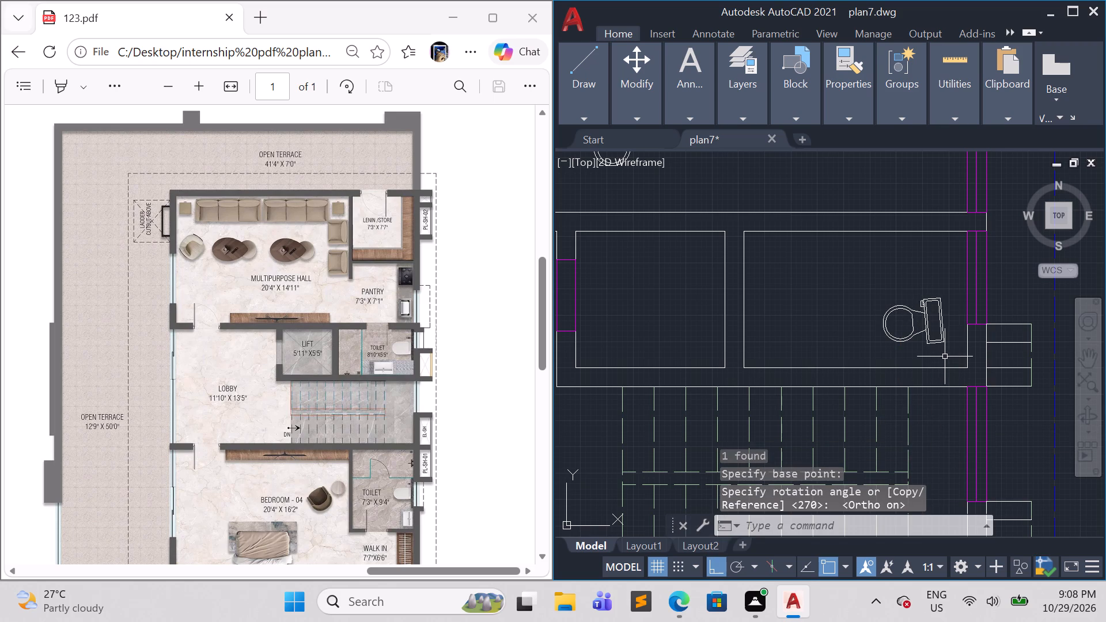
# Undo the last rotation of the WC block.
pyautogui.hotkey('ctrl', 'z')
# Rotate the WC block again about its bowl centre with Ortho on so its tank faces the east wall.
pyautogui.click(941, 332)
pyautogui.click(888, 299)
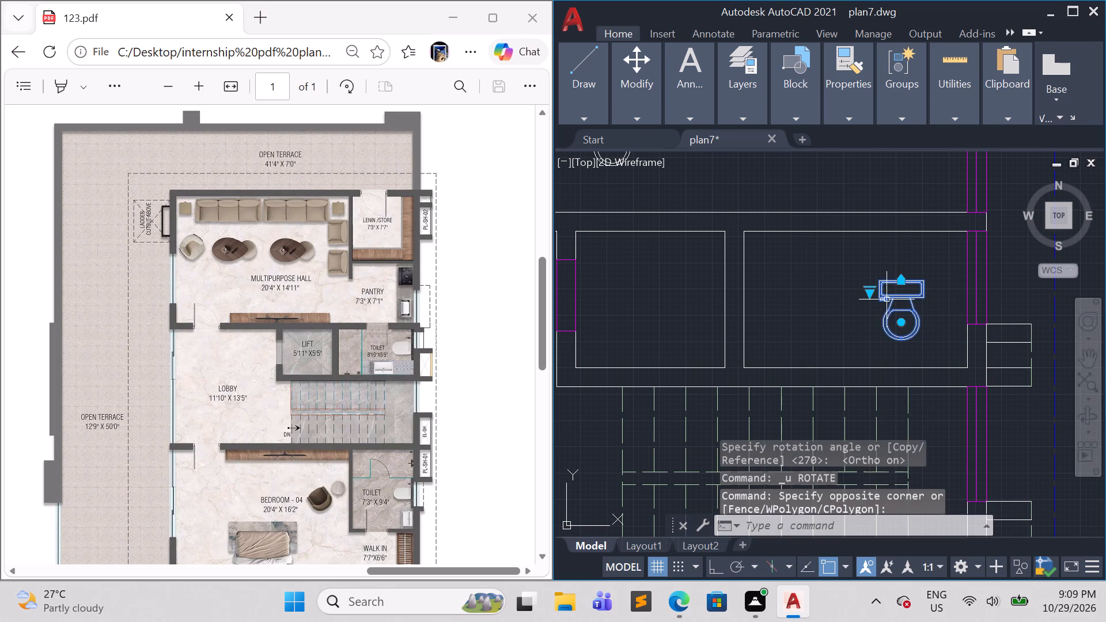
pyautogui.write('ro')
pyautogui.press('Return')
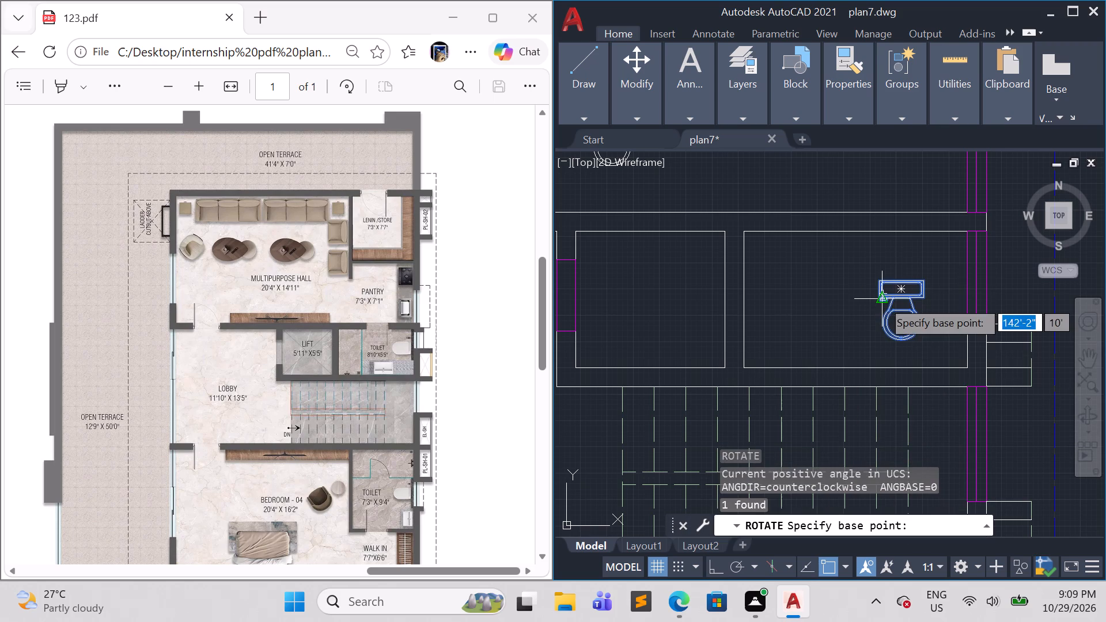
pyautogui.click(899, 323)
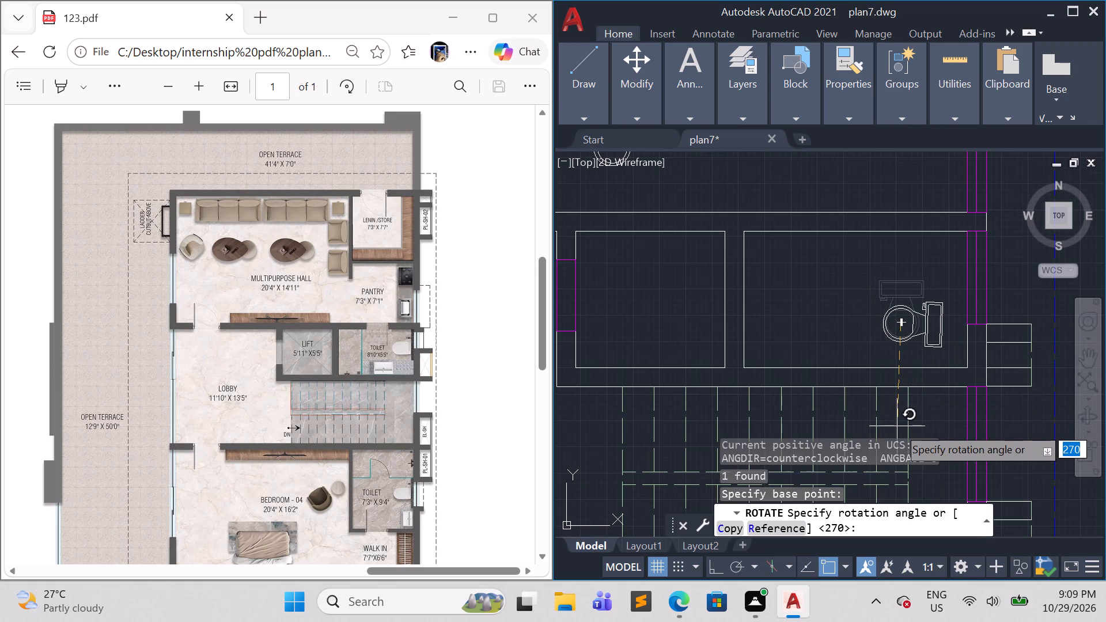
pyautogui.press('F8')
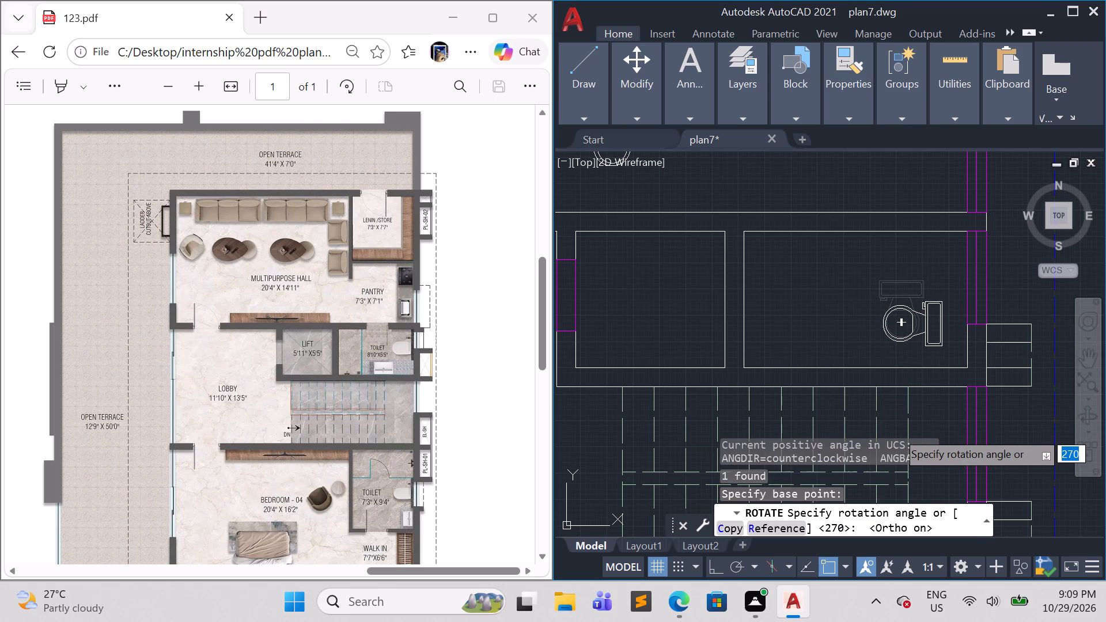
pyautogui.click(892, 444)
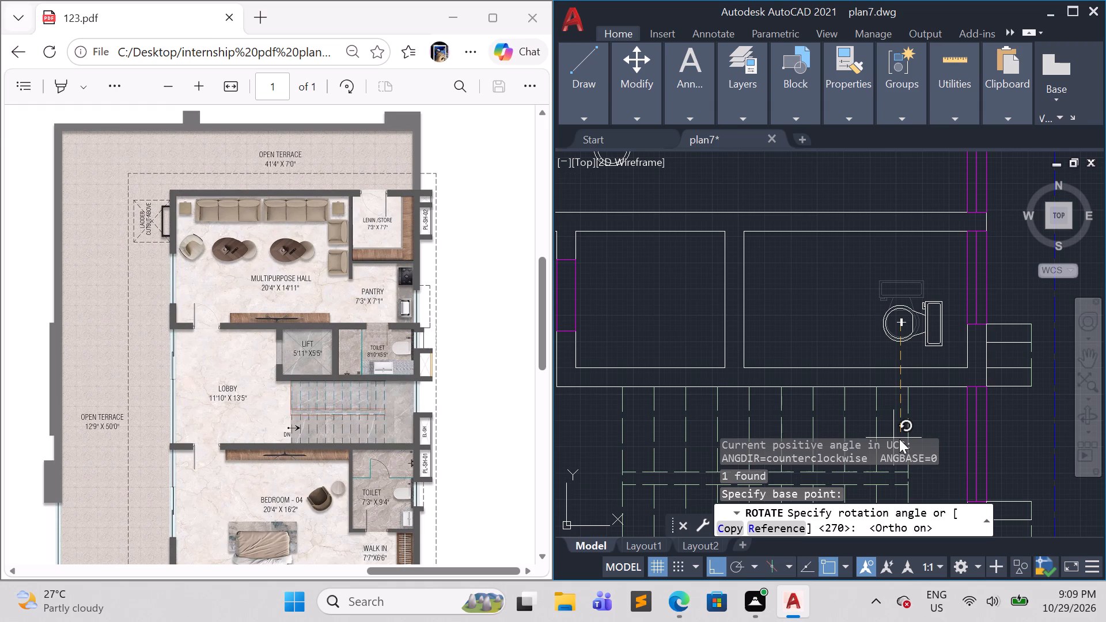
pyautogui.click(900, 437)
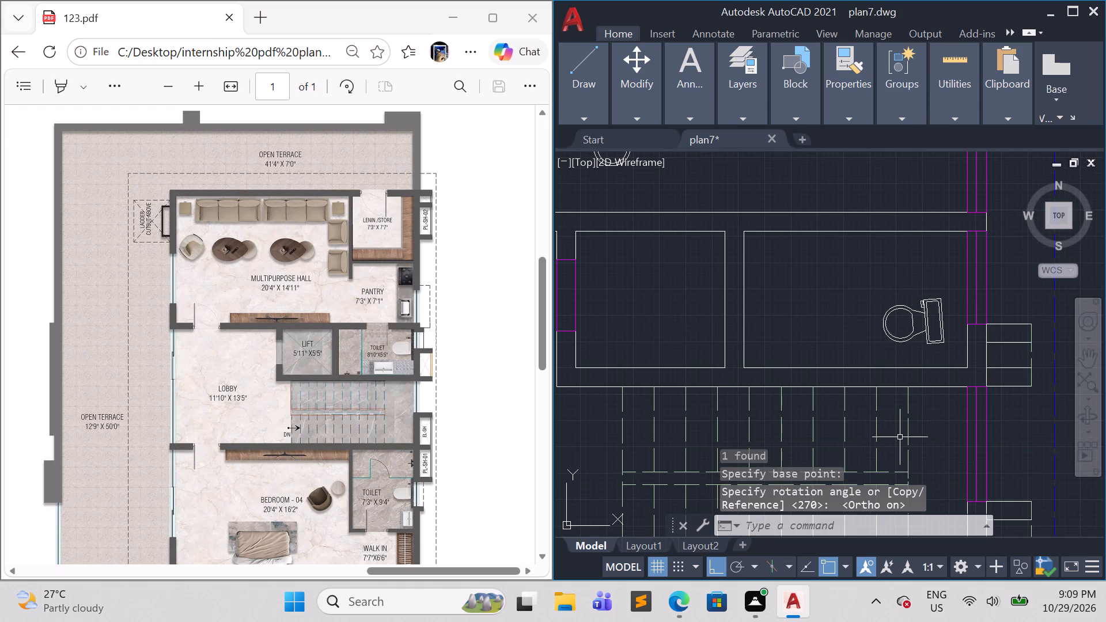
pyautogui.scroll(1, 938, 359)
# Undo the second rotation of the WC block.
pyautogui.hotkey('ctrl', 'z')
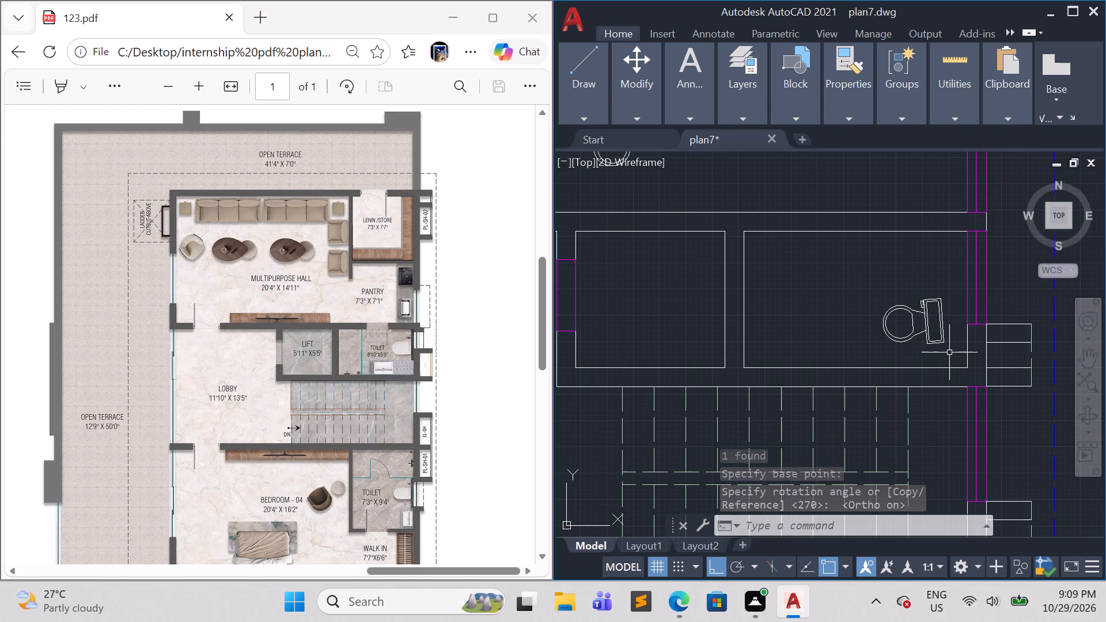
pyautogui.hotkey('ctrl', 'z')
# Rotate the WC block in the toilet about its bowl centre with Ortho on so its tank faces west.
pyautogui.click(931, 338)
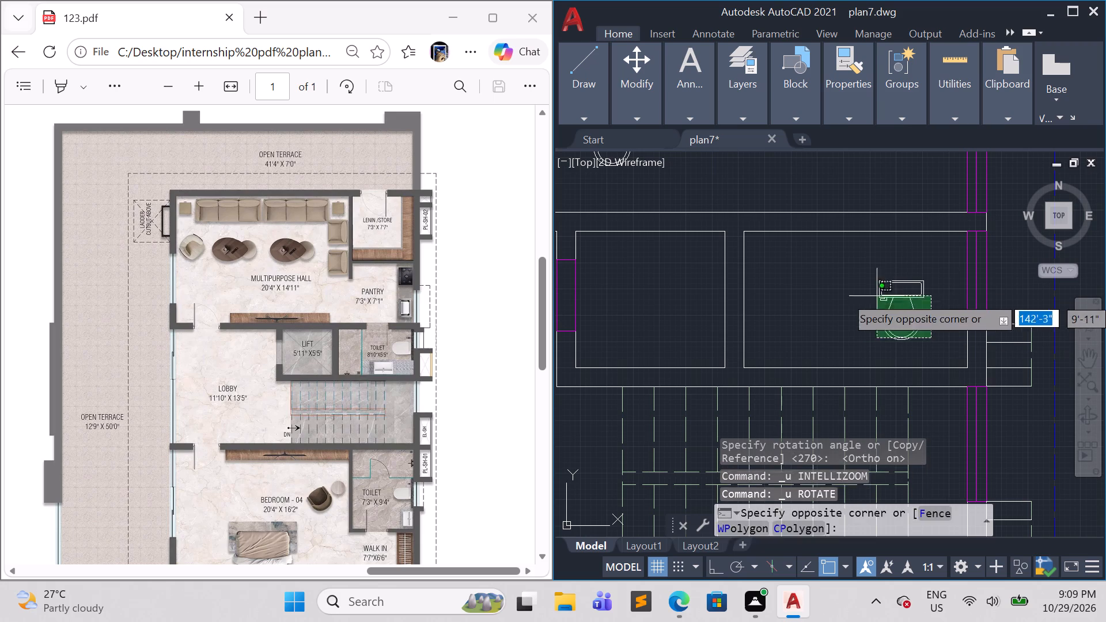
pyautogui.click(859, 289)
pyautogui.write('ro')
pyautogui.press('Return')
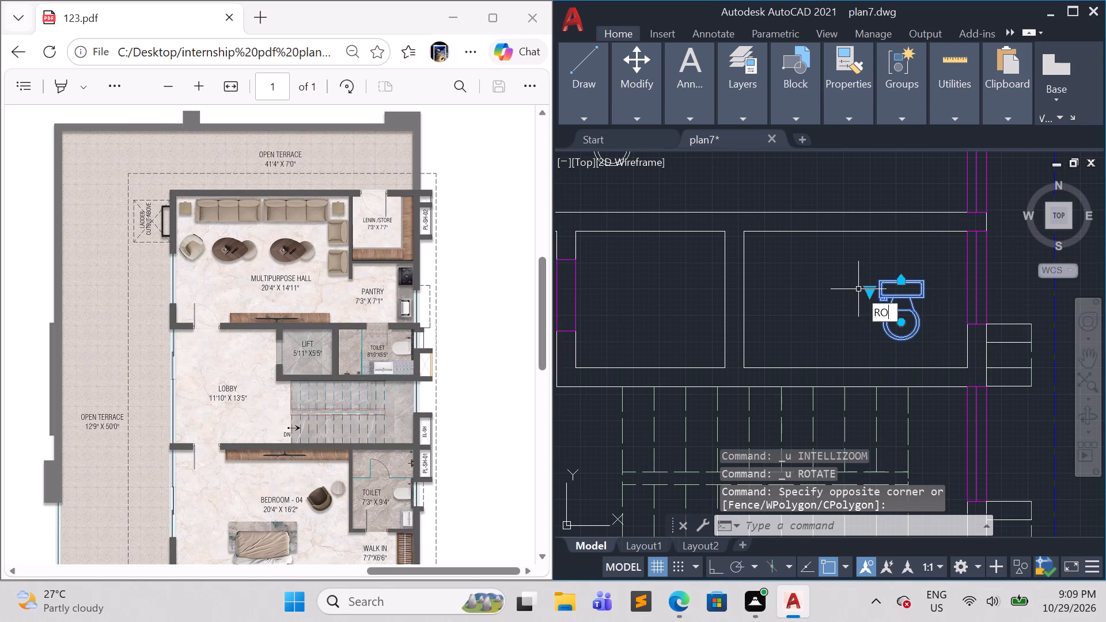
pyautogui.click(903, 321)
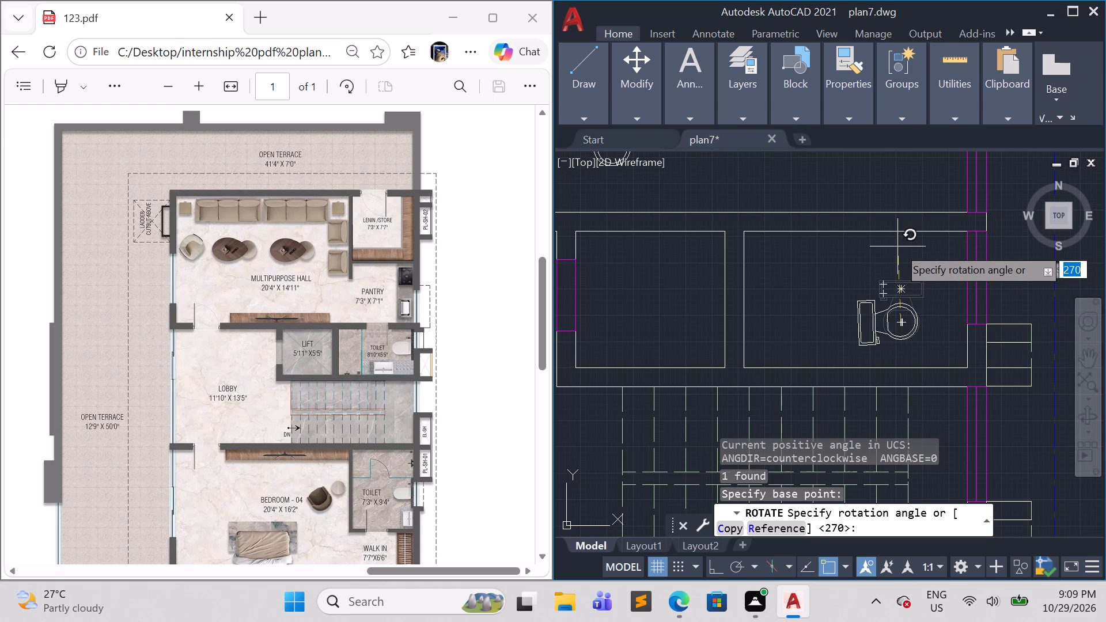
pyautogui.press('F8')
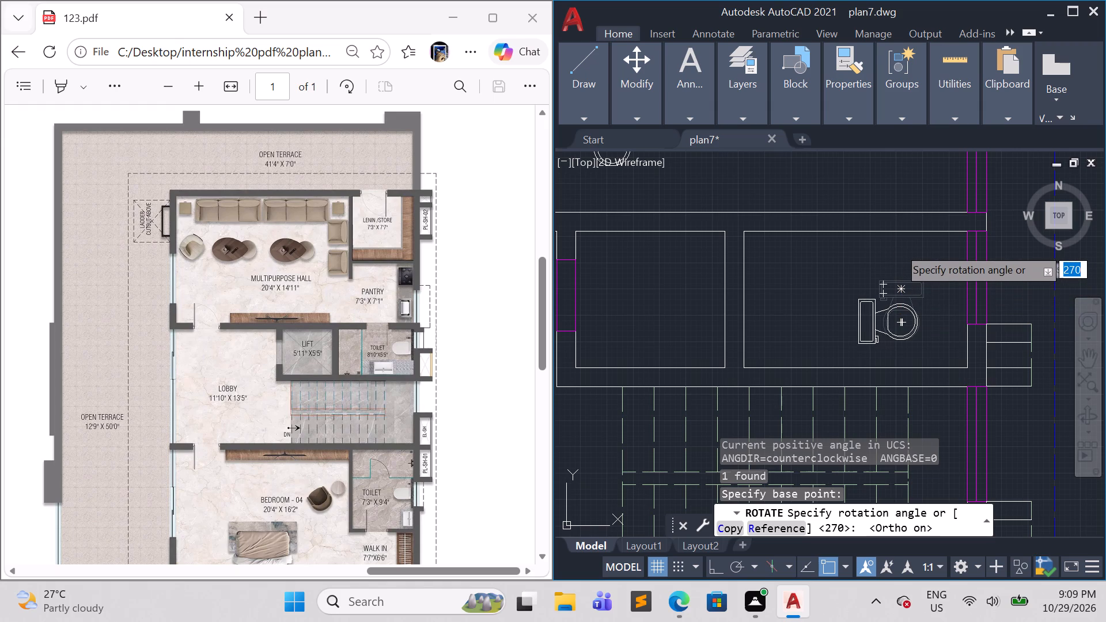
pyautogui.click(895, 193)
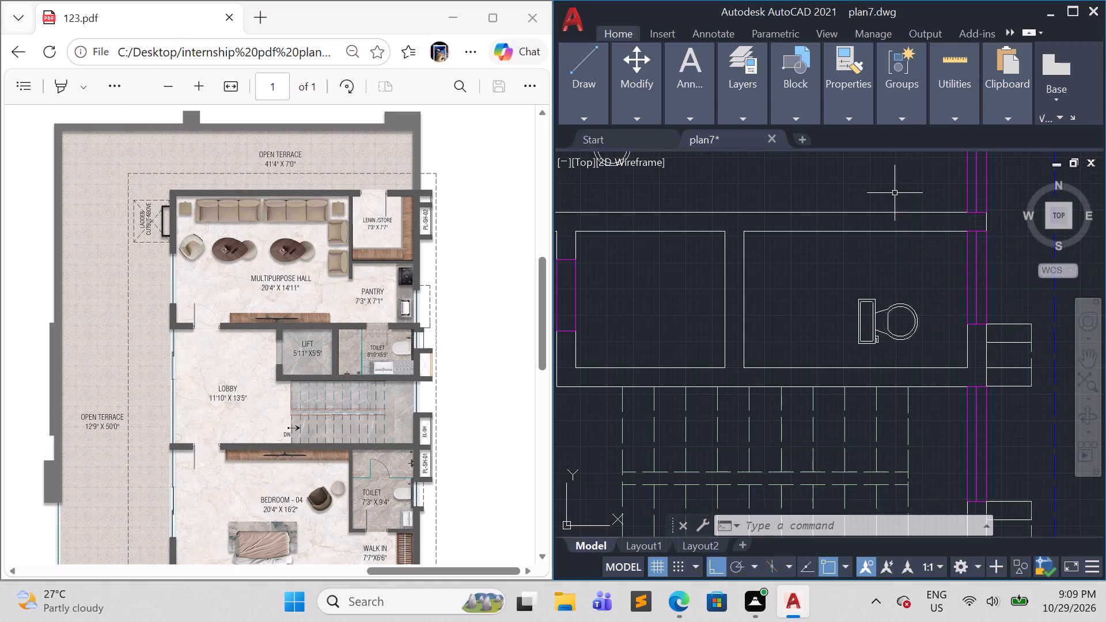
# Mirror the WC block in the toilet beside the lift about its tank's back edge, erasing the source, so the tank faces east.
pyautogui.click(935, 341)
pyautogui.click(817, 305)
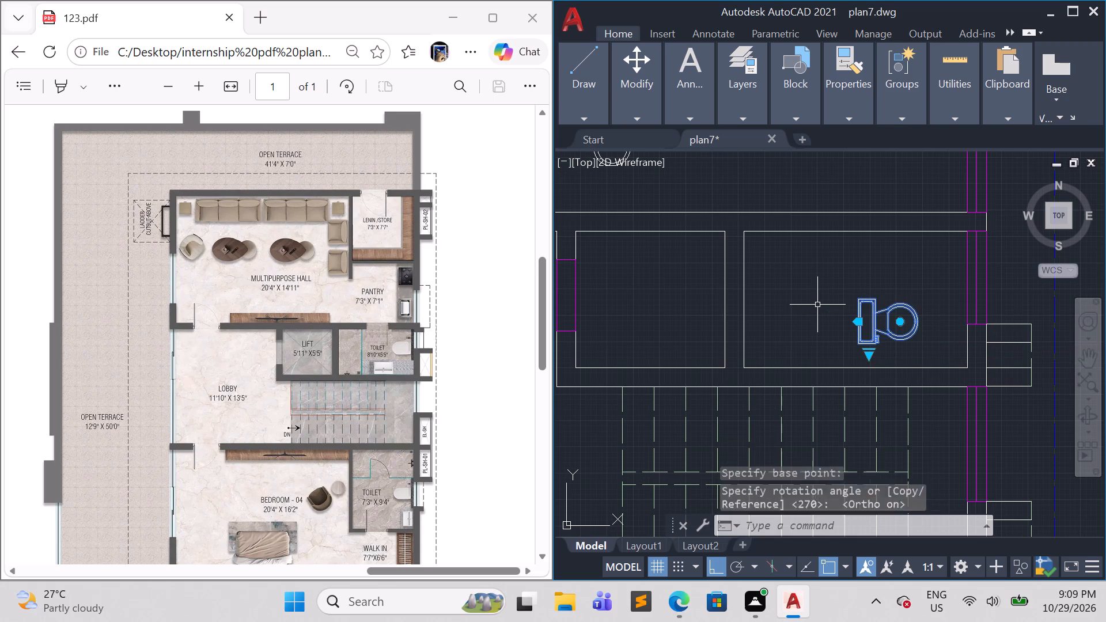
pyautogui.write('mi')
pyautogui.press('Return')
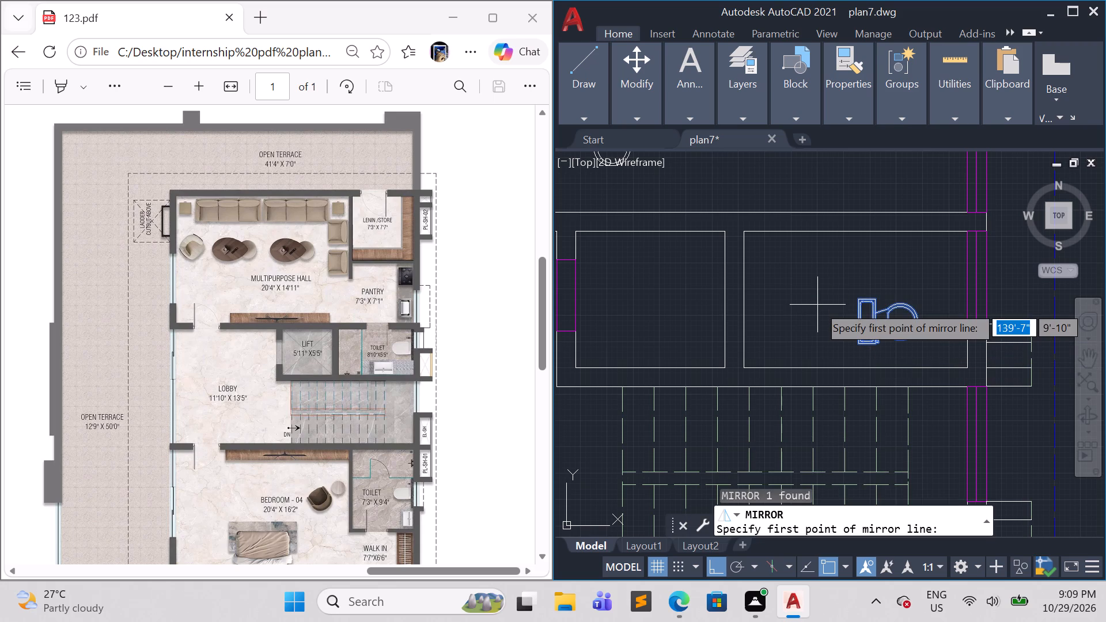
pyautogui.click(857, 344)
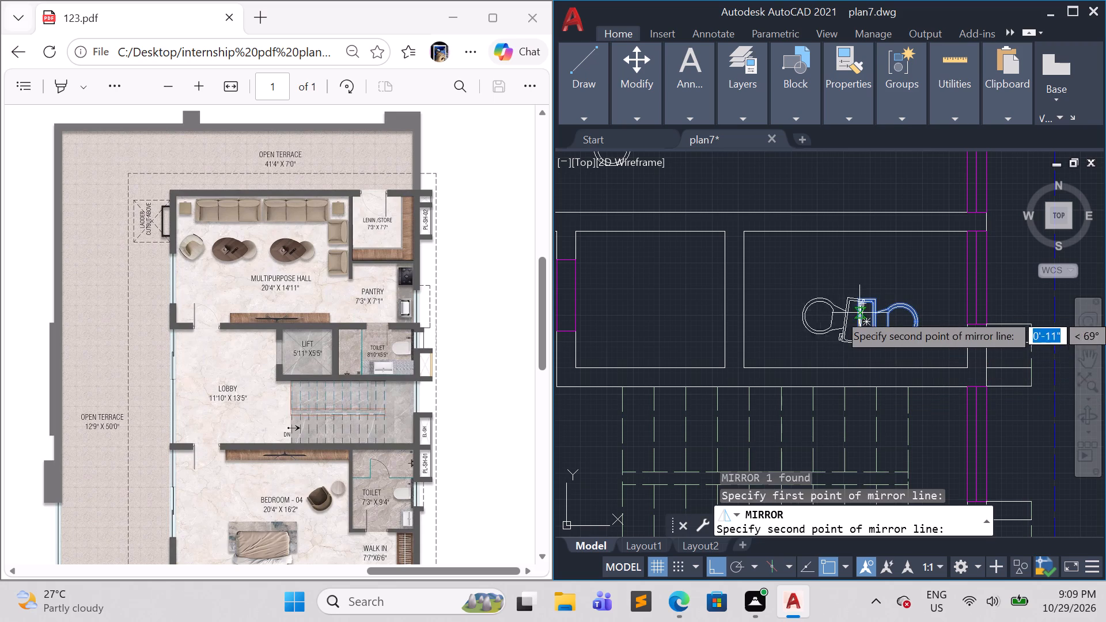
pyautogui.scroll(4, 854, 296)
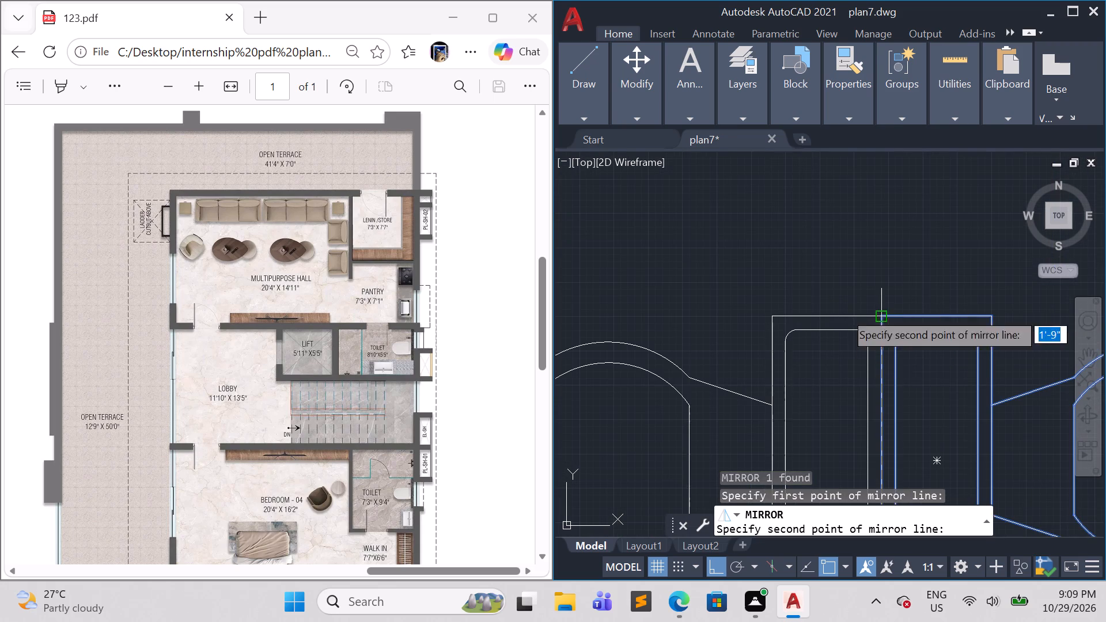
pyautogui.click(876, 314)
pyautogui.moveTo(908, 358); pyautogui.dragTo(876, 314)
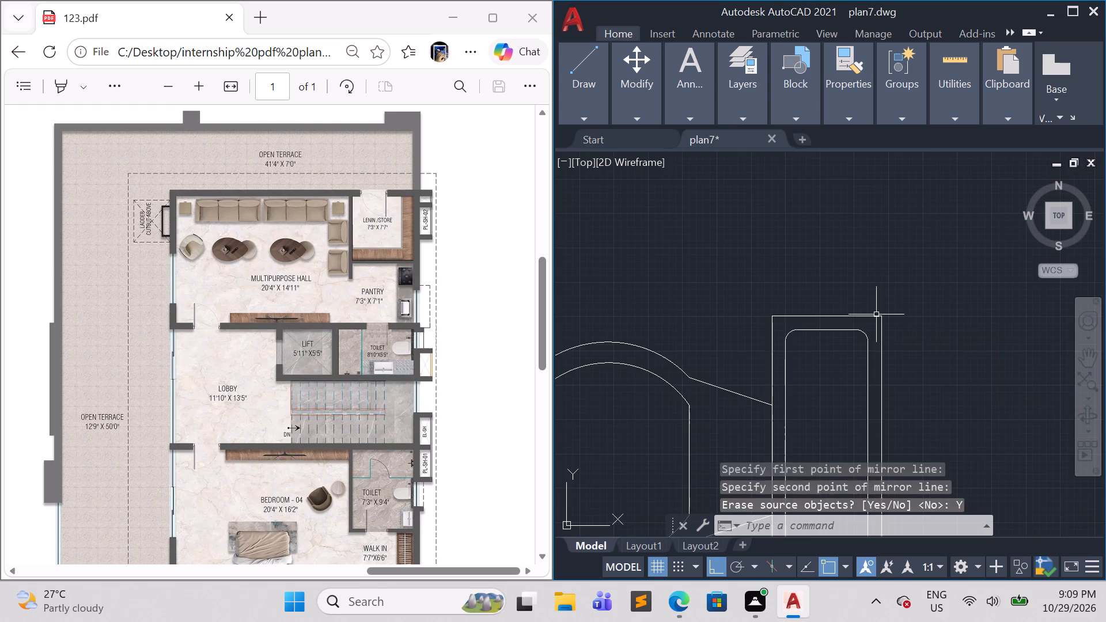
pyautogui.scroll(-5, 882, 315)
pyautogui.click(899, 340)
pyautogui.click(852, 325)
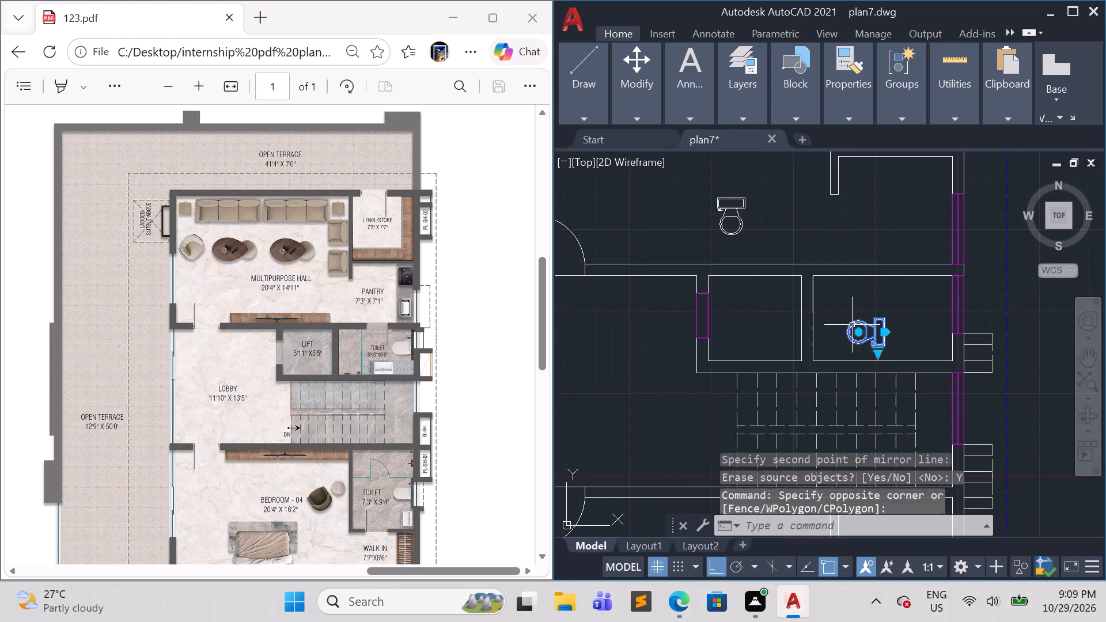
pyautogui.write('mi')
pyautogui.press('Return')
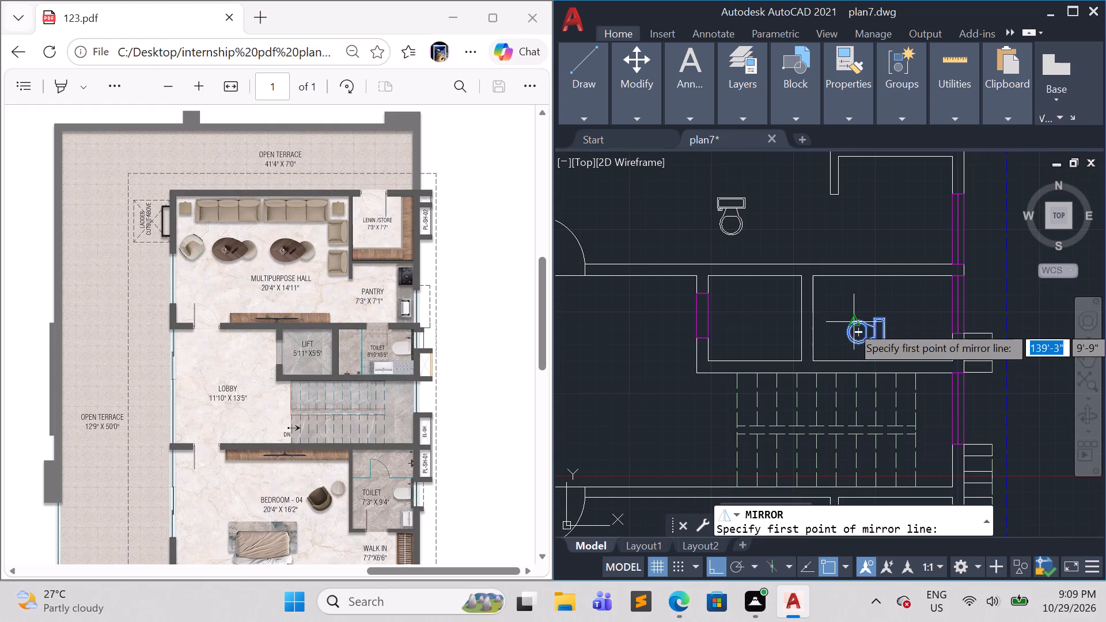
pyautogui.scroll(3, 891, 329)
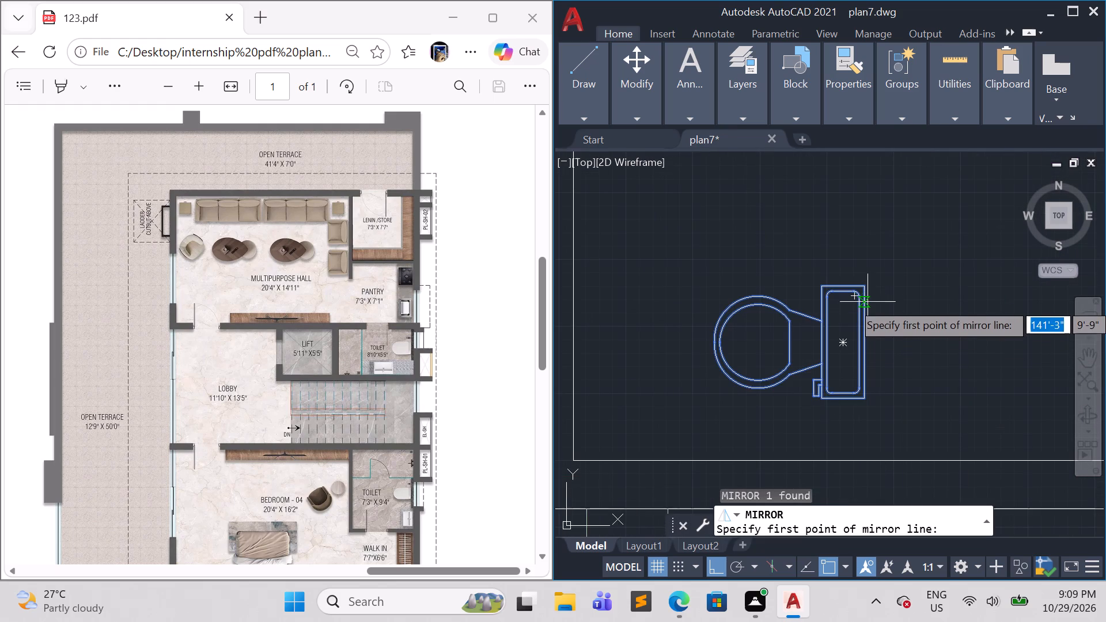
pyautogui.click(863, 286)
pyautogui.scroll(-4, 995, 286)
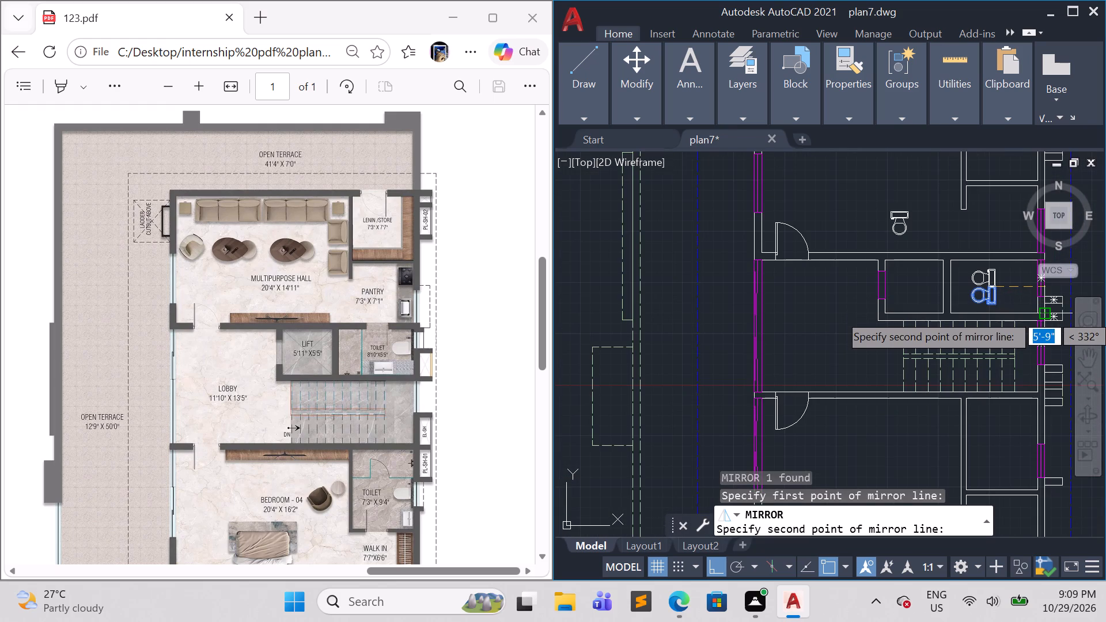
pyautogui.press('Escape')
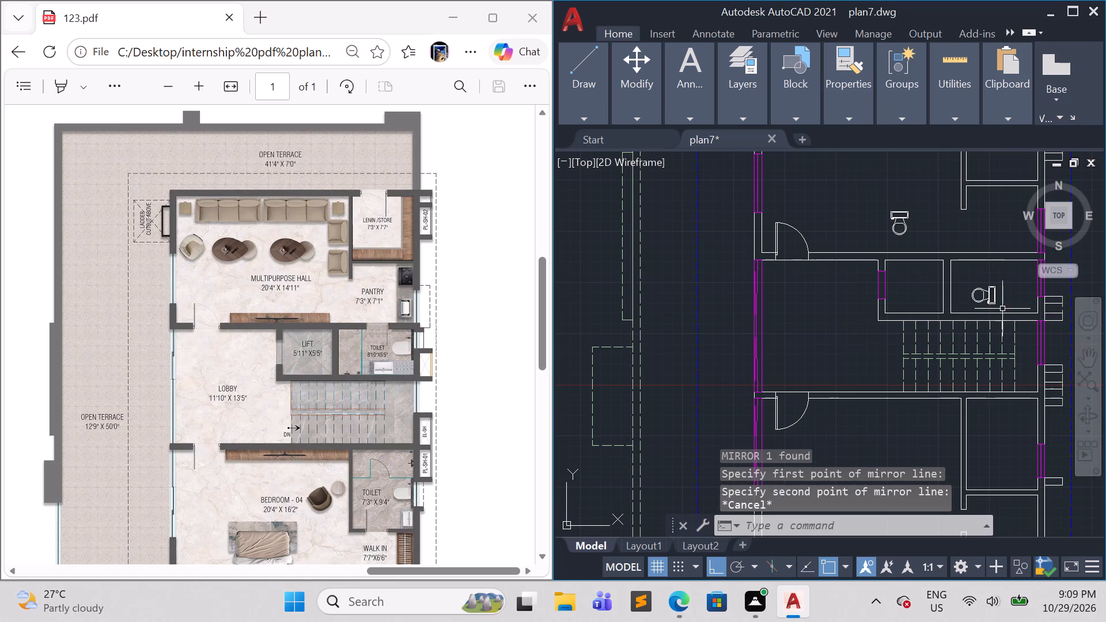
# Move the WC block by its tank's upper back corner against the toilet's east wall, with Ortho off.
pyautogui.click(1002, 309)
pyautogui.click(976, 294)
pyautogui.press('m')
pyautogui.press('Return')
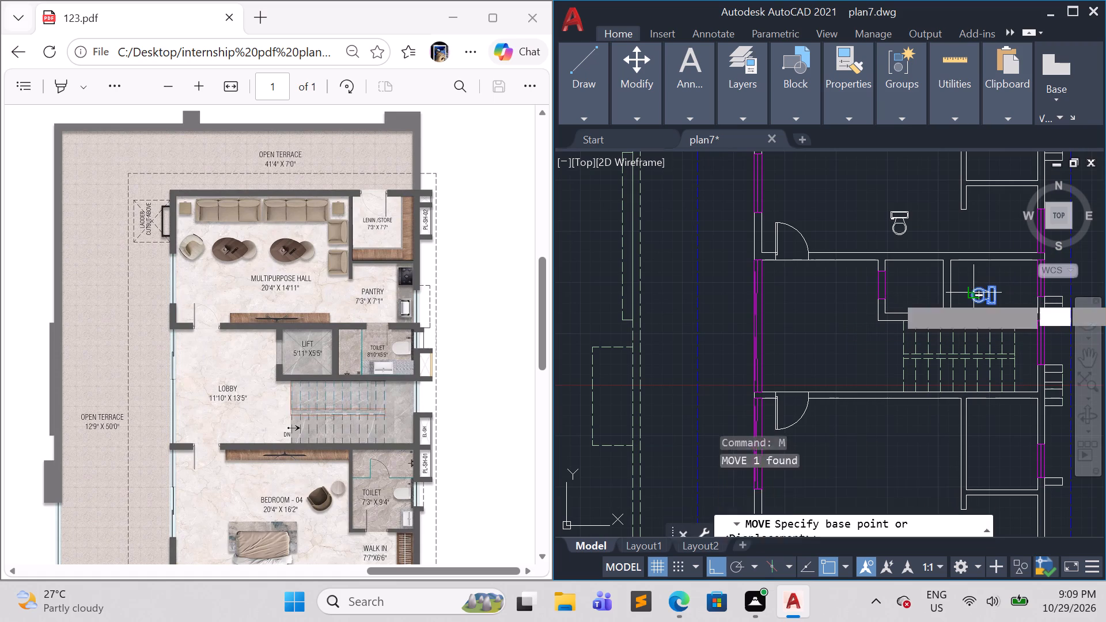
pyautogui.scroll(3, 1021, 302)
pyautogui.moveTo(999, 298); pyautogui.dragTo(932, 358, button='middle')
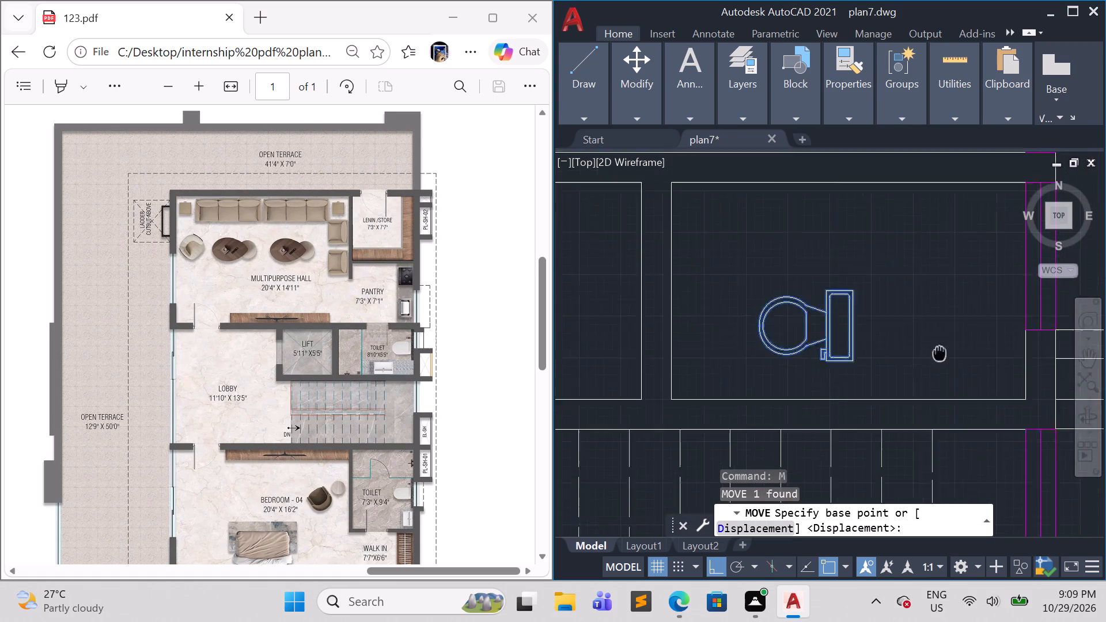
pyautogui.moveTo(932, 358); pyautogui.dragTo(822, 408, button='middle')
pyautogui.scroll(1, 824, 408)
pyautogui.click(684, 310)
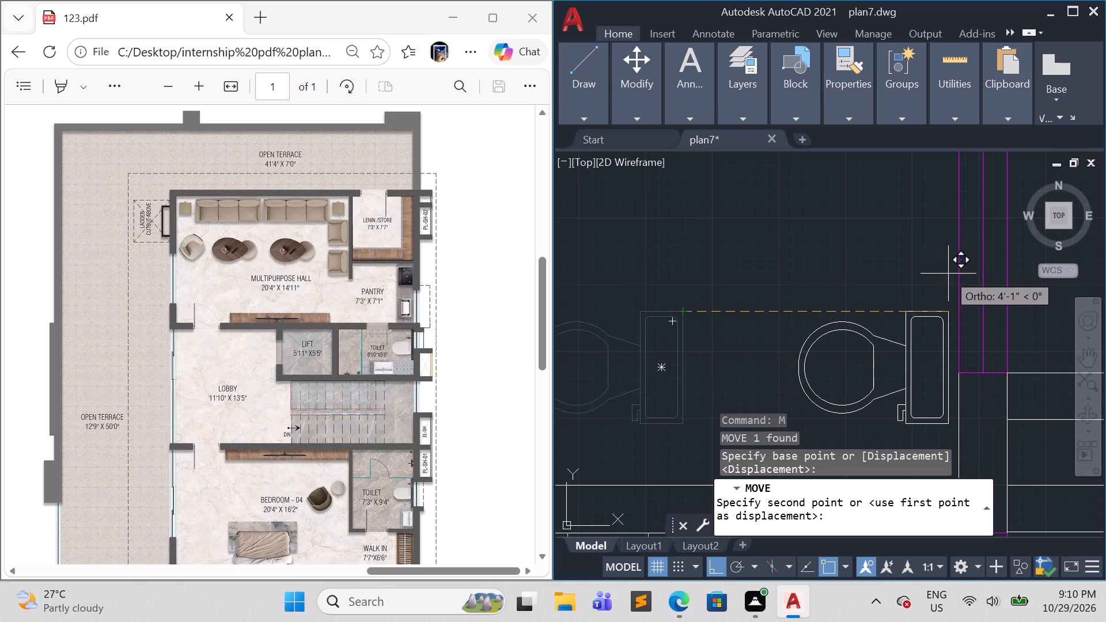
pyautogui.press('F8')
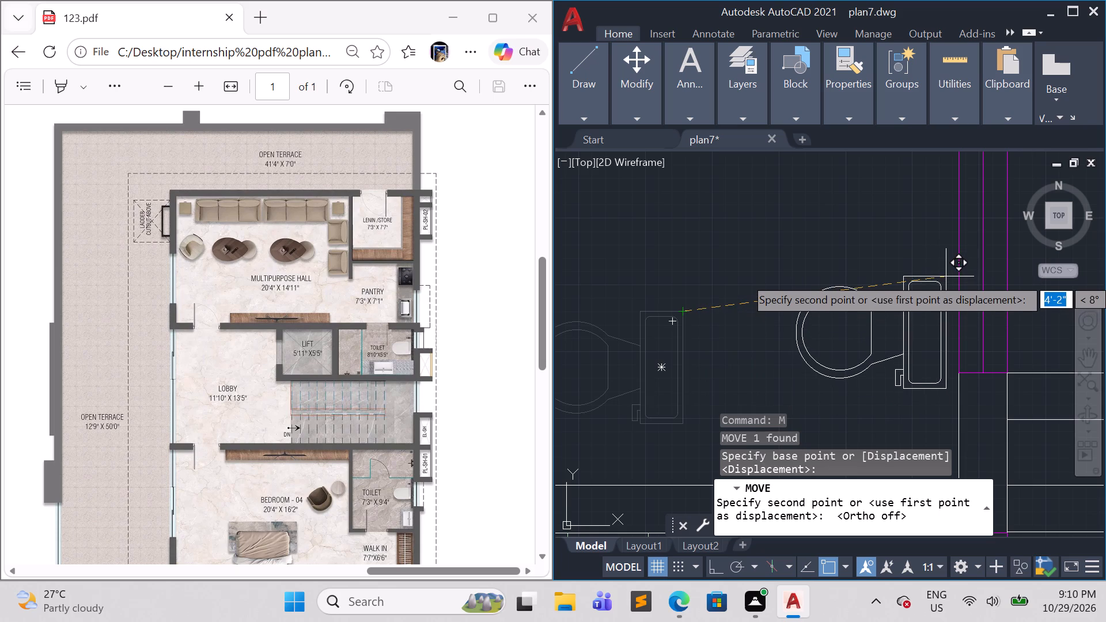
pyautogui.click(957, 283)
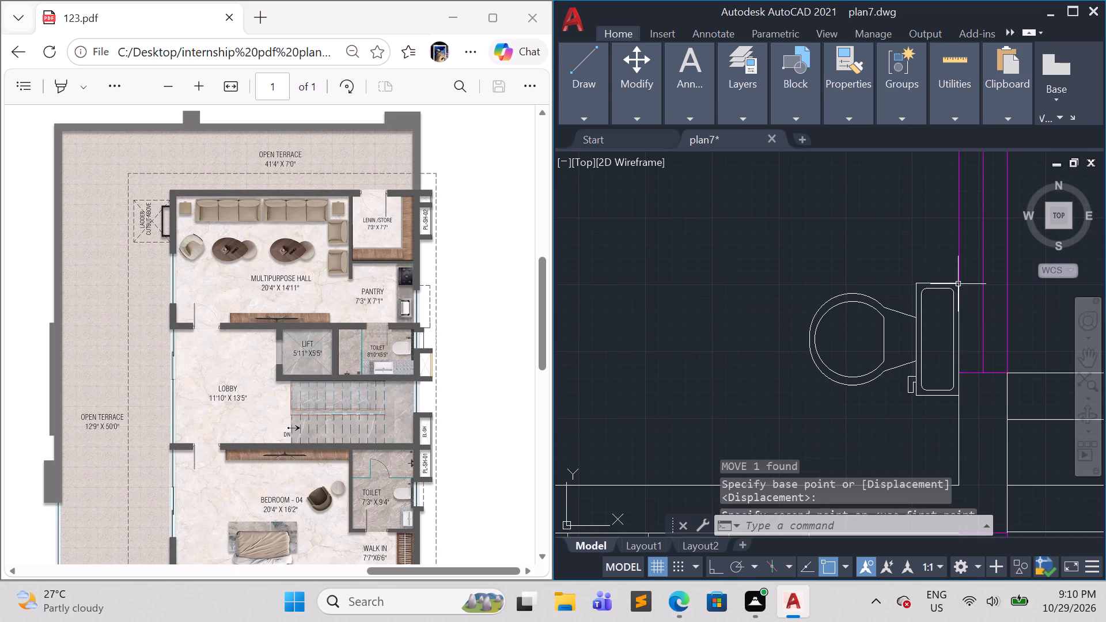
pyautogui.press('Escape')
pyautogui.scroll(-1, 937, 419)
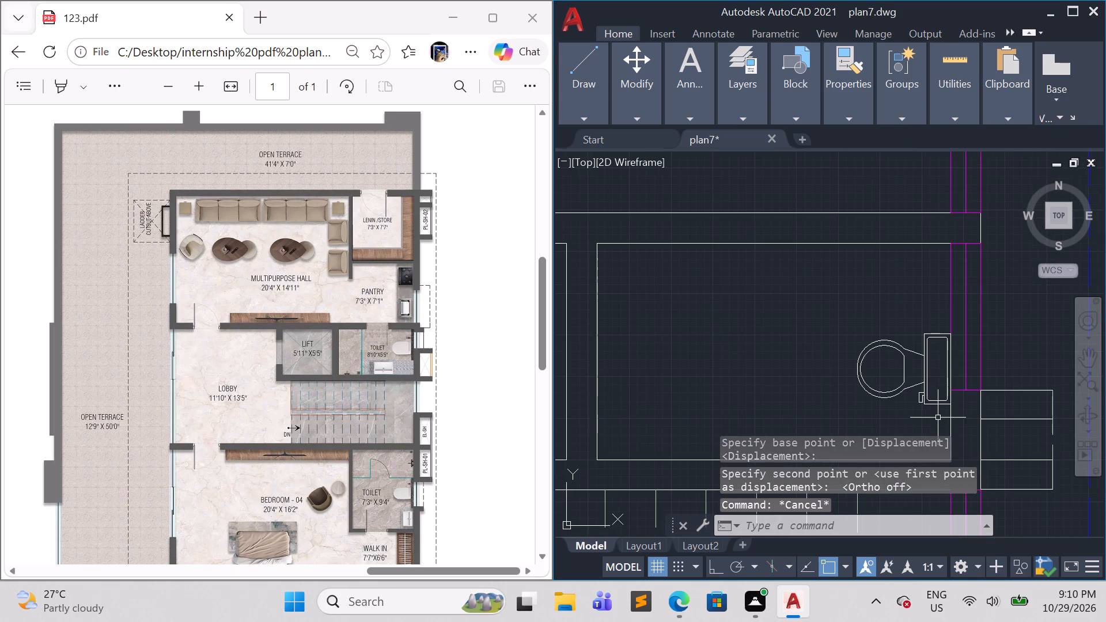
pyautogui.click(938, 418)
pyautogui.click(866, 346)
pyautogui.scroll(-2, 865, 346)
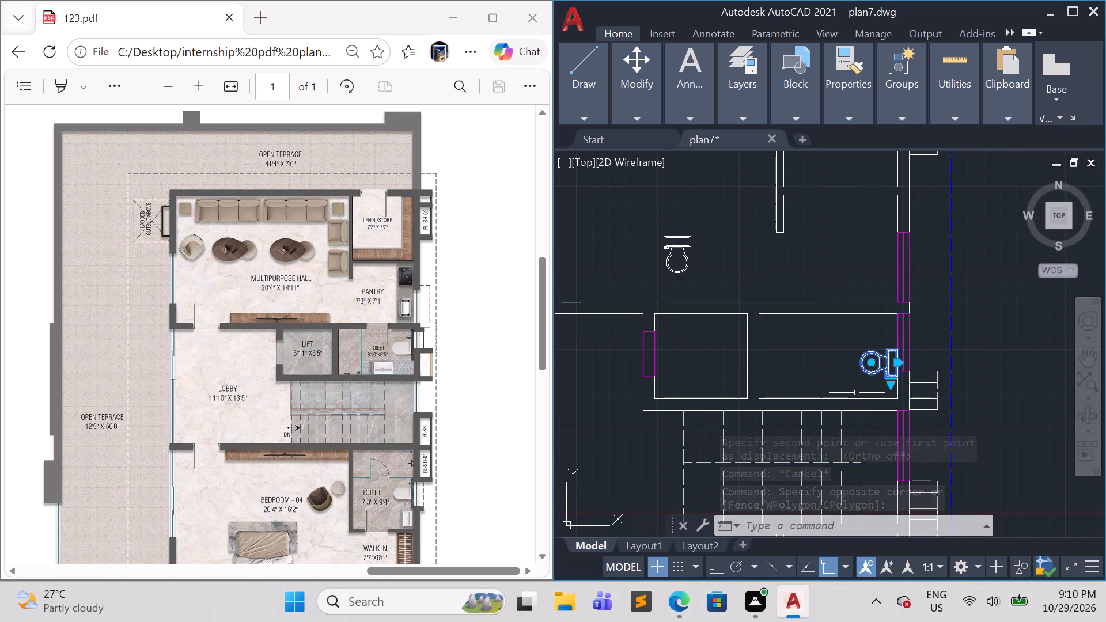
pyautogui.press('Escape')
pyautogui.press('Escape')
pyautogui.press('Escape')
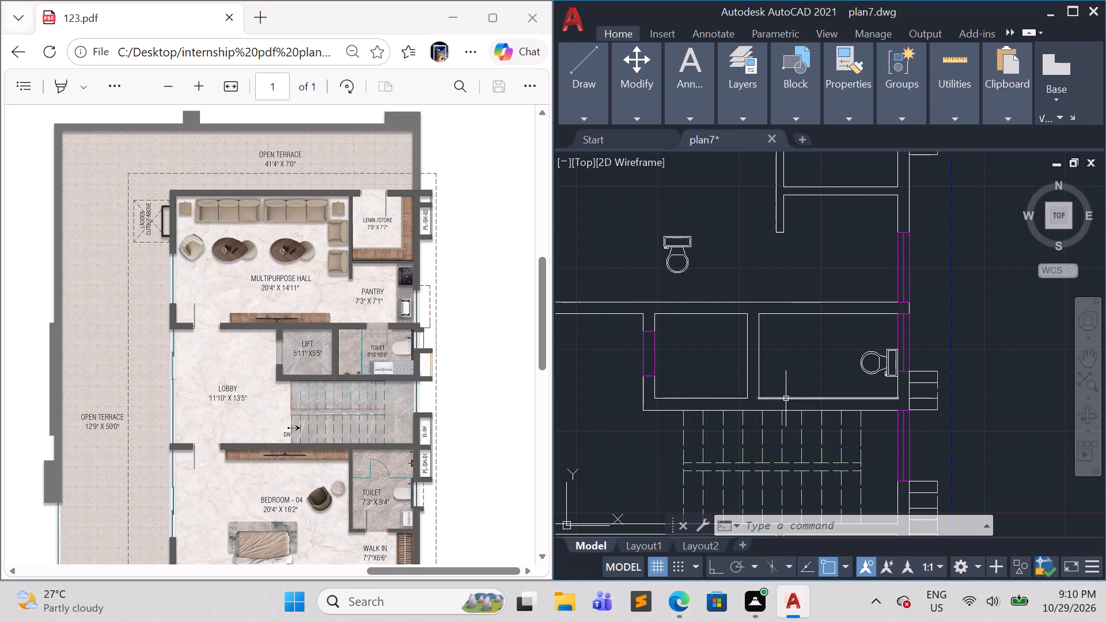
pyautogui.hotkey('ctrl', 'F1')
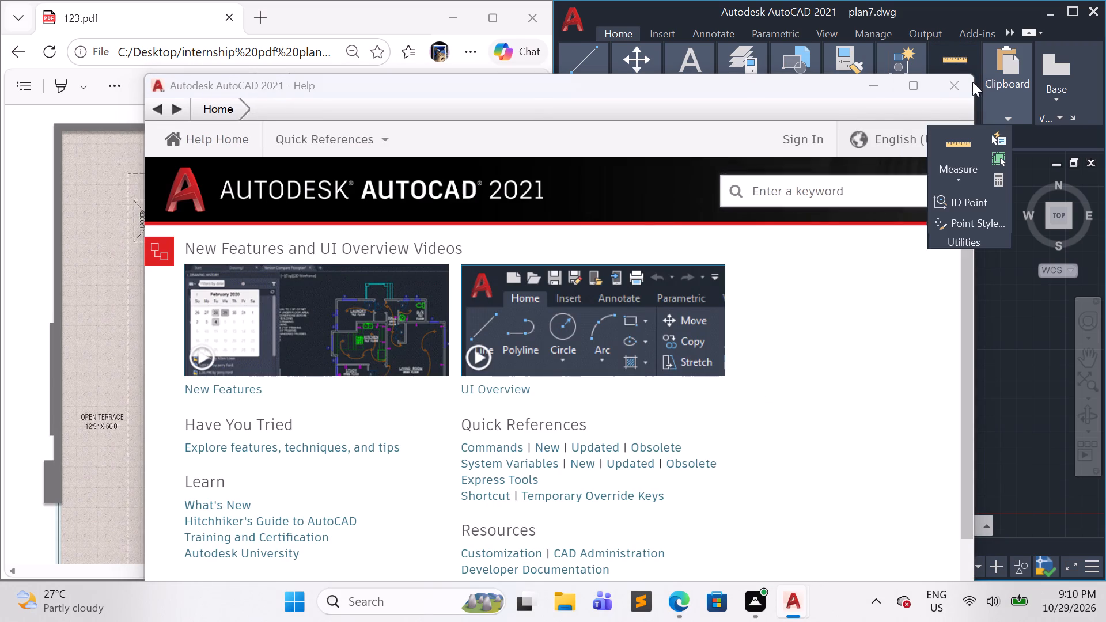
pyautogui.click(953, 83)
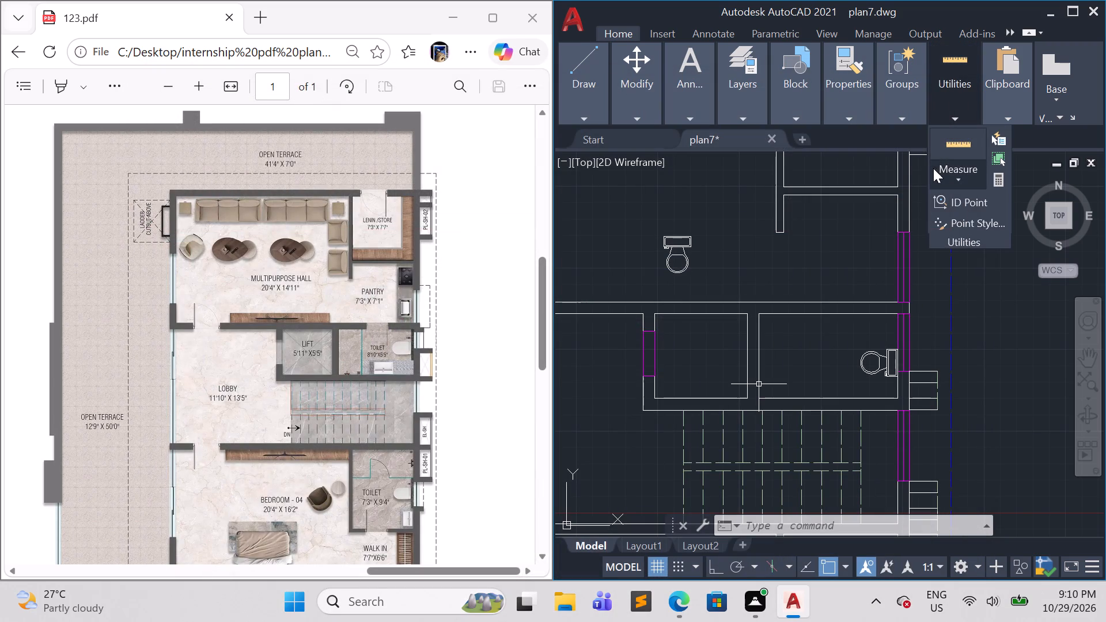
# Insert a Door - Imperial block from the architectural tool palette just above the toilet beside the lift.
pyautogui.hotkey('ctrl', '3')
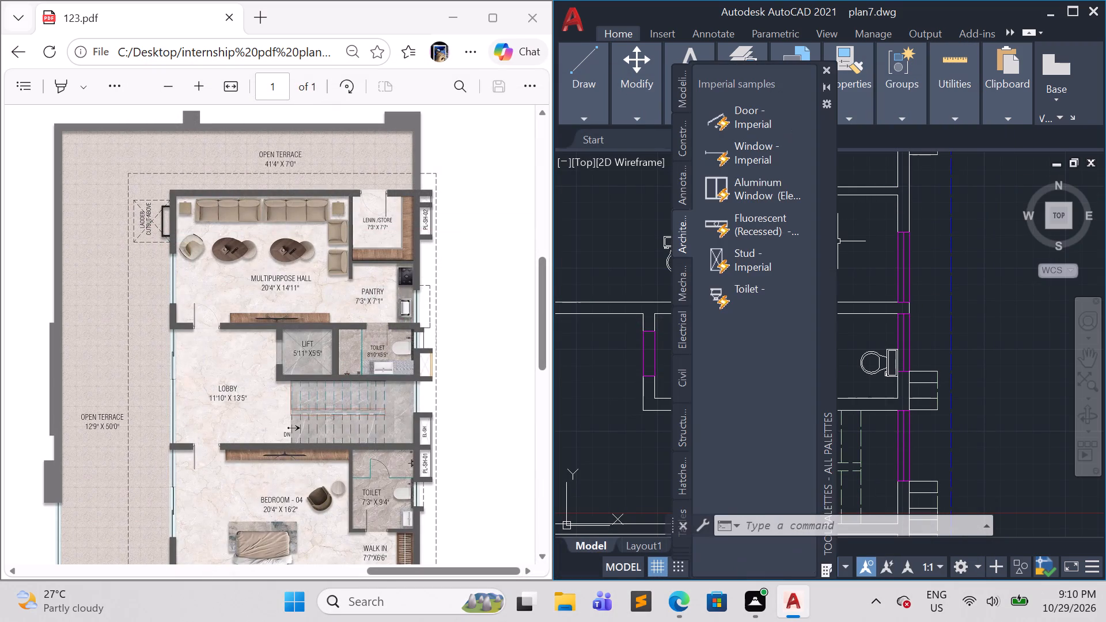
pyautogui.moveTo(760, 111); pyautogui.dragTo(837, 339)
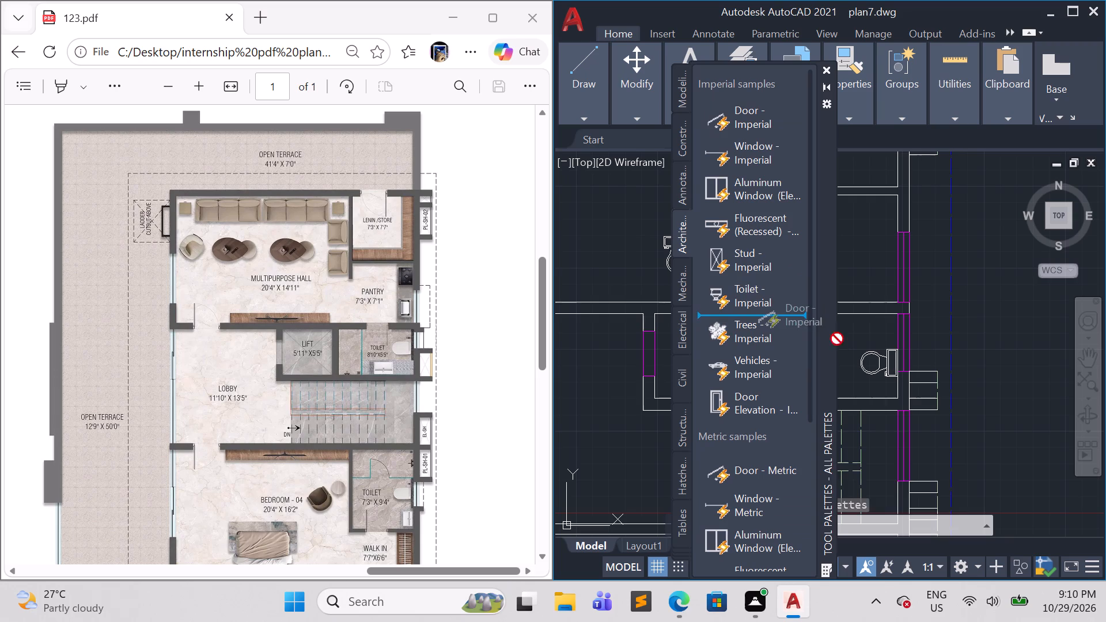
pyautogui.moveTo(837, 339); pyautogui.dragTo(837, 270)
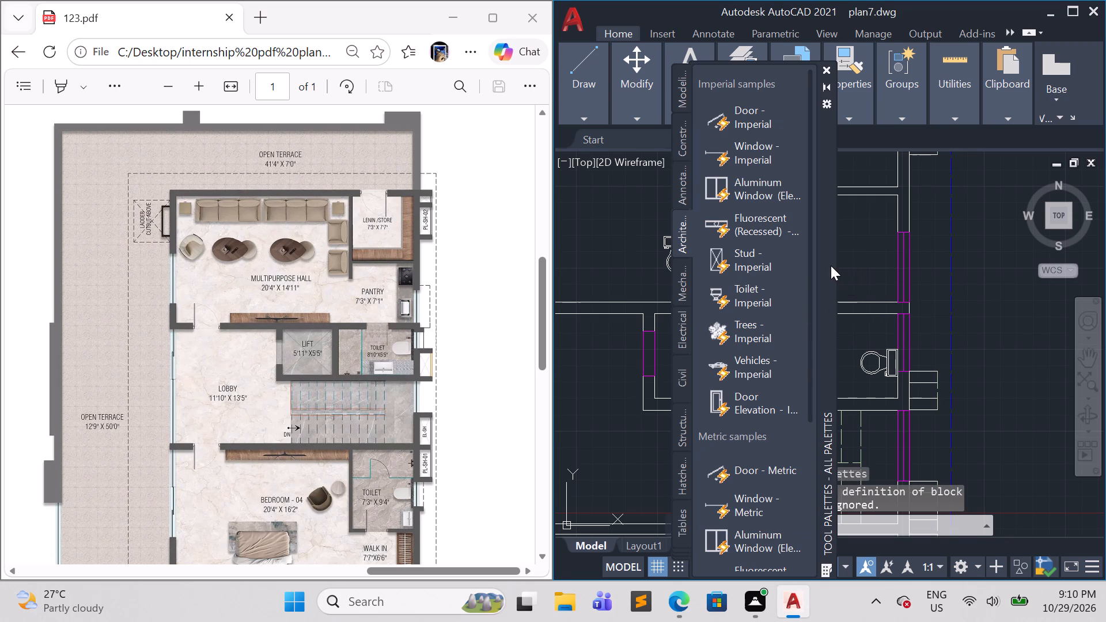
pyautogui.moveTo(735, 120); pyautogui.dragTo(757, 149)
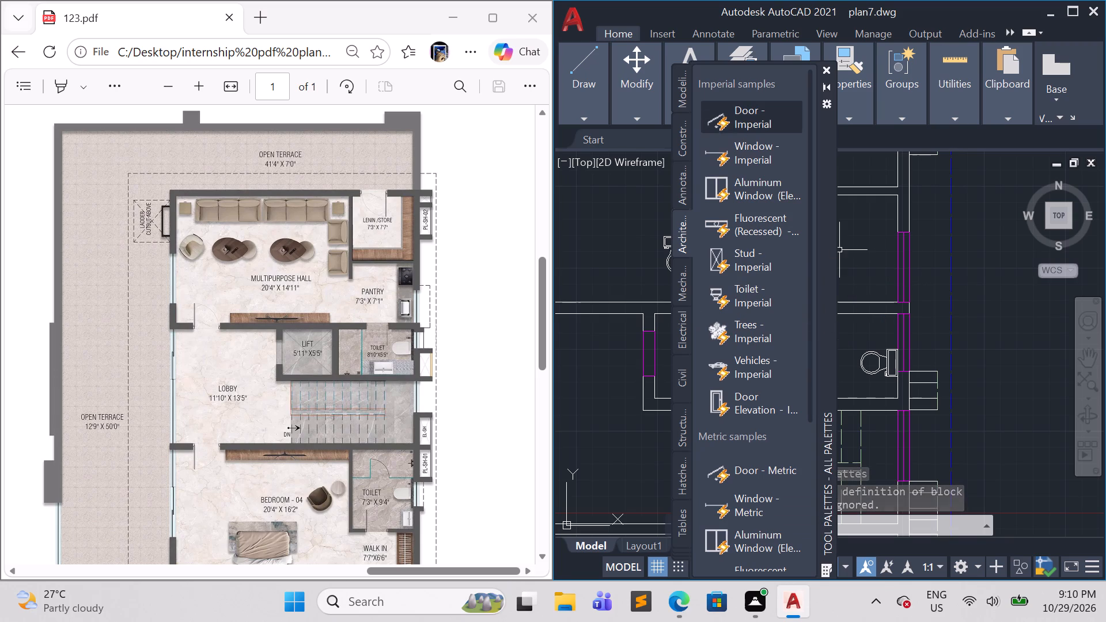
pyautogui.moveTo(757, 149); pyautogui.dragTo(846, 271)
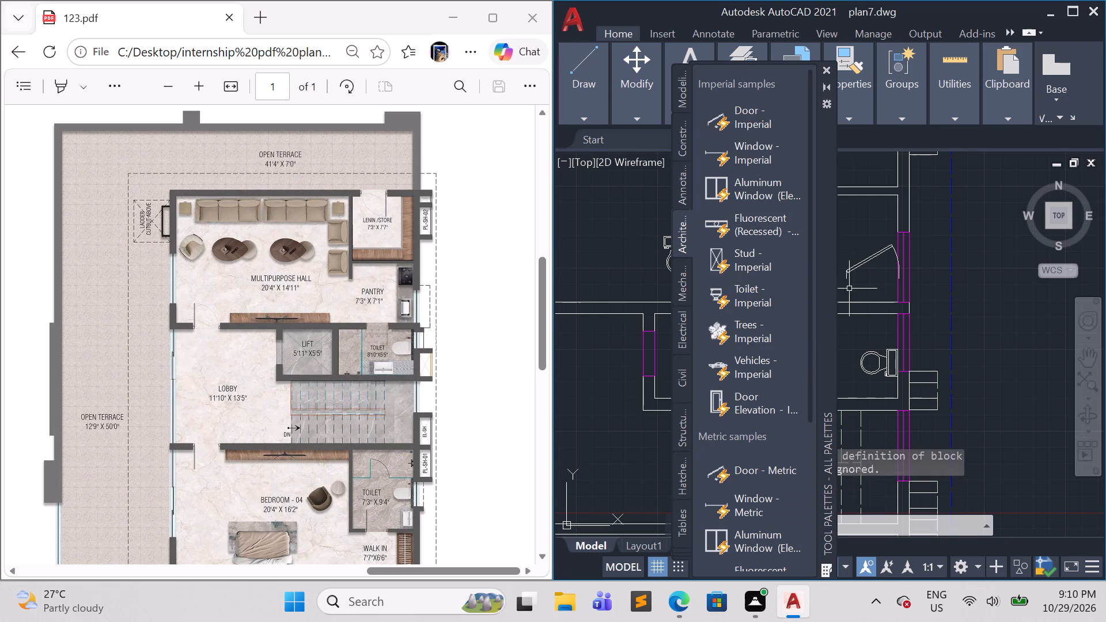
pyautogui.press('Escape')
pyautogui.click(826, 67)
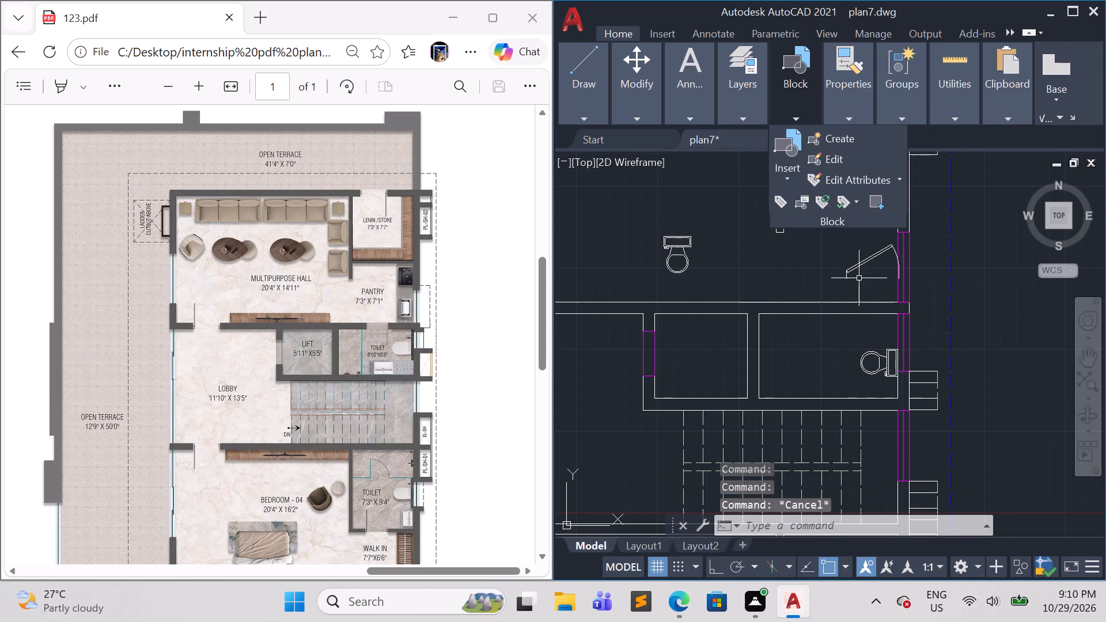
# Set the new door block's opening angle to Open 90º.
pyautogui.click(851, 271)
pyautogui.click(840, 245)
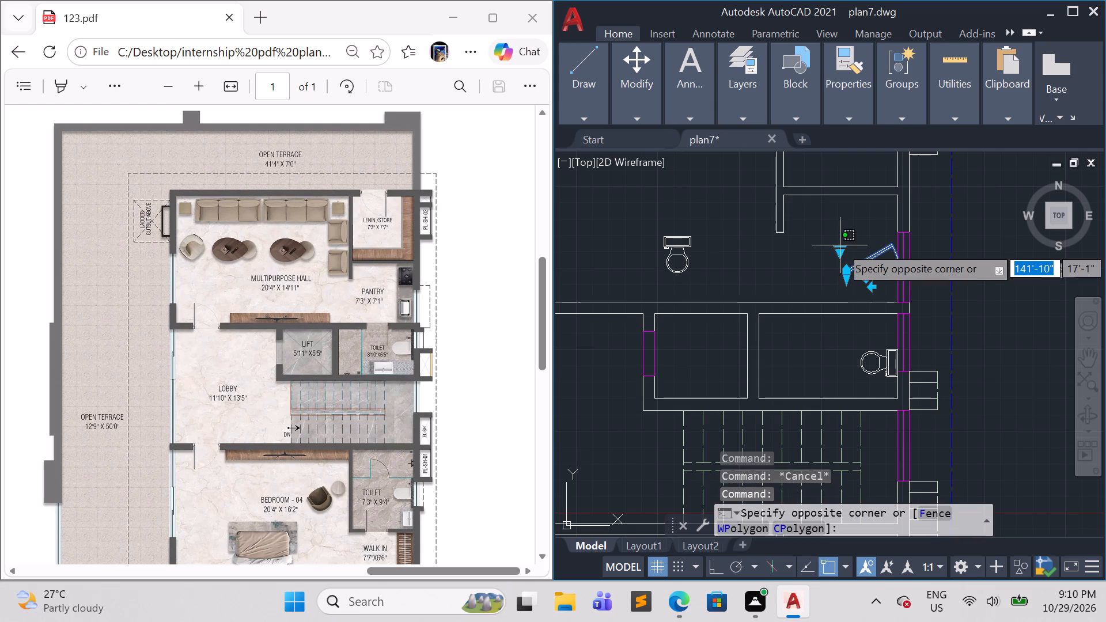
pyautogui.click(839, 257)
pyautogui.click(843, 254)
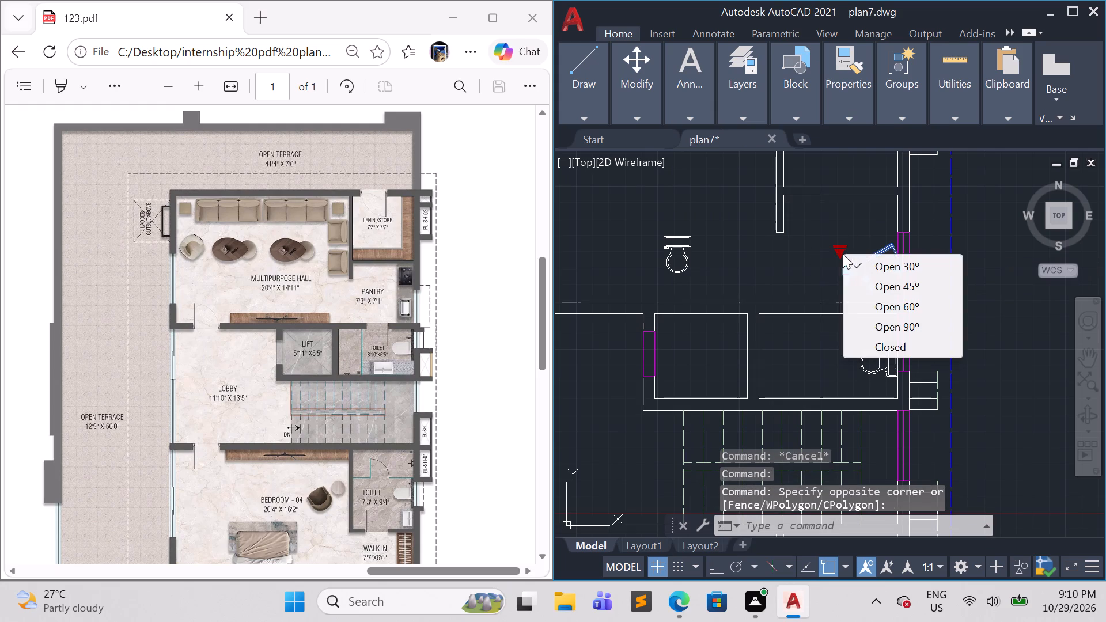
pyautogui.click(872, 323)
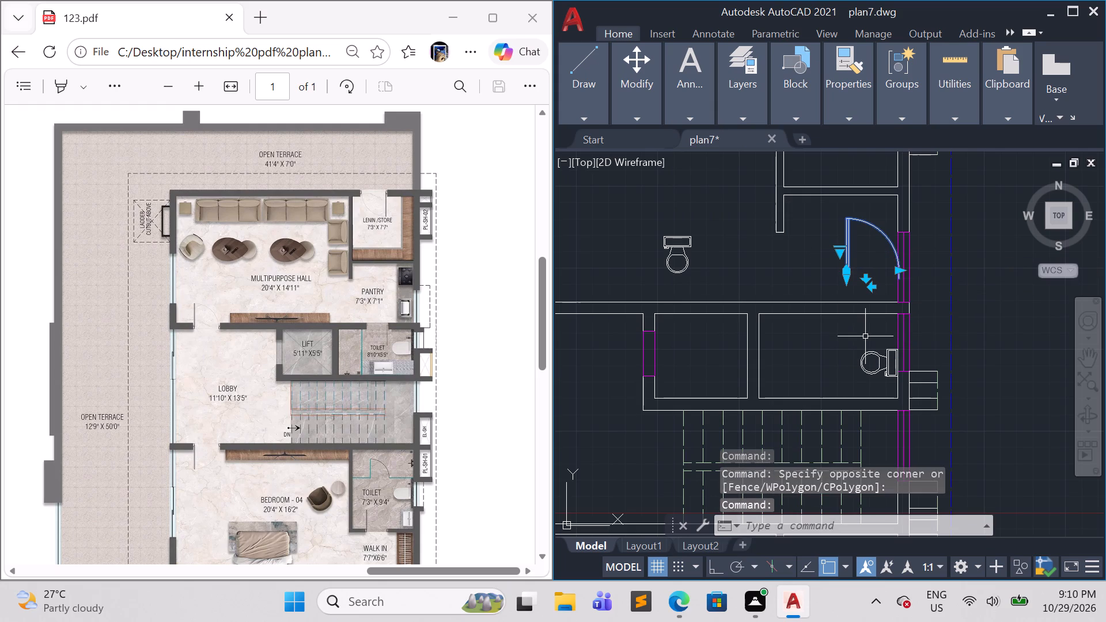
pyautogui.click(831, 350)
pyautogui.press('Escape')
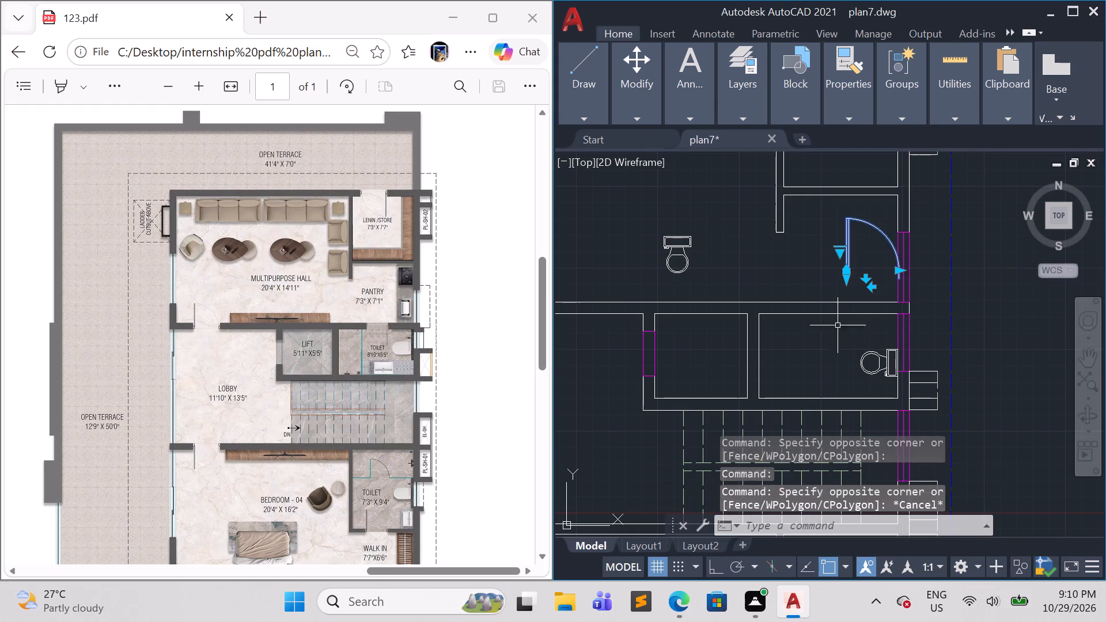
pyautogui.press('Escape')
pyautogui.press('Escape')
# Rotate the new door block about its lower hinge-side end with Ortho on so its leaf points south into the toilet.
pyautogui.click(857, 282)
pyautogui.click(823, 259)
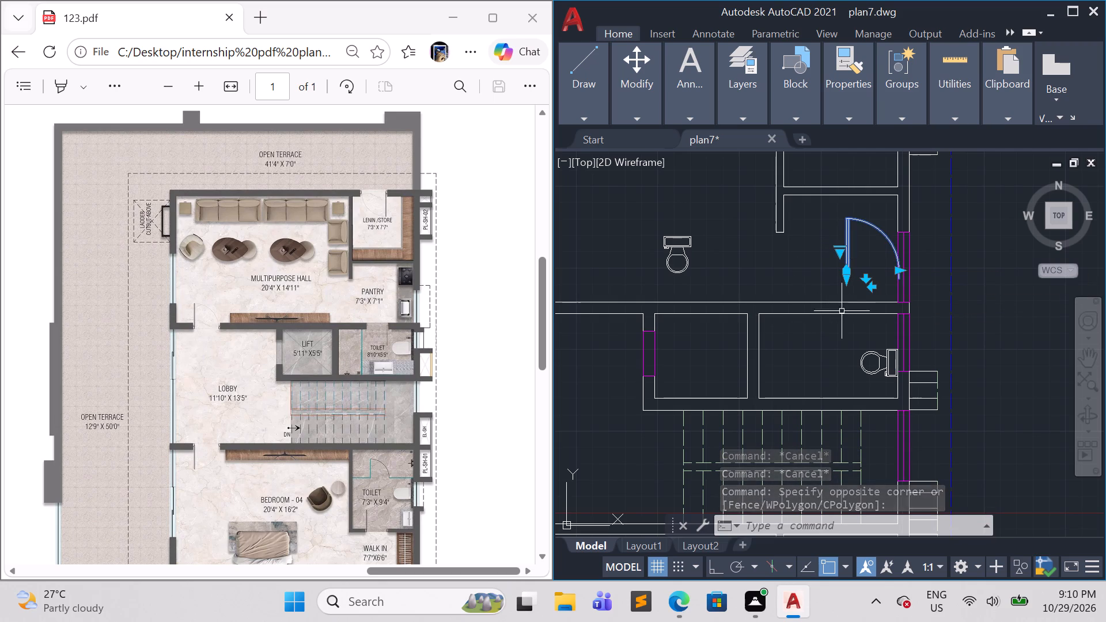
pyautogui.write('ro')
pyautogui.press('Return')
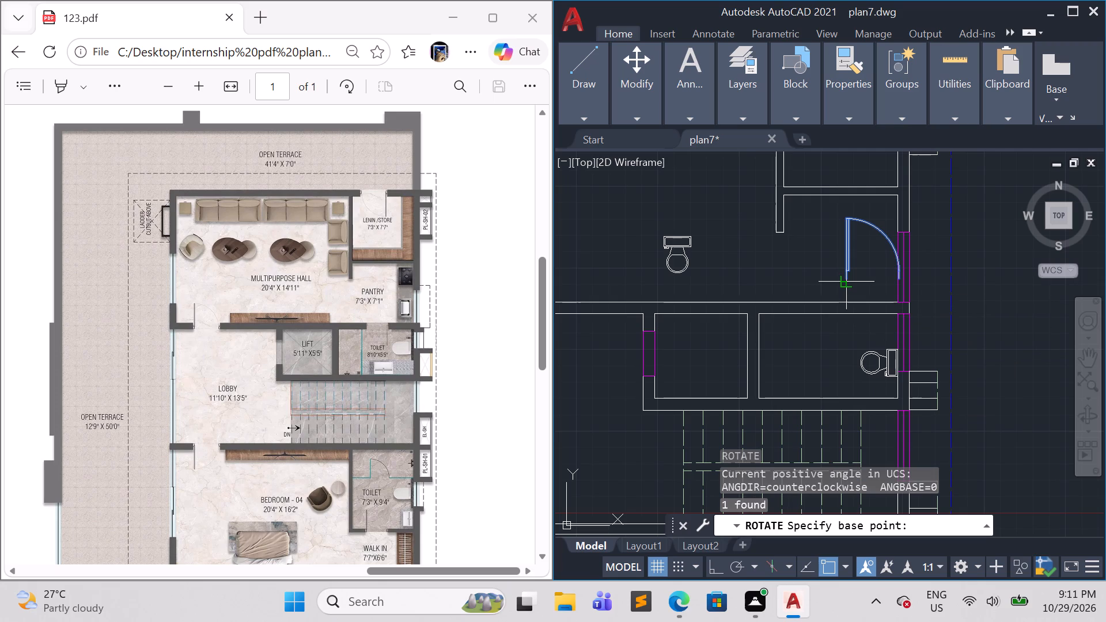
pyautogui.click(842, 283)
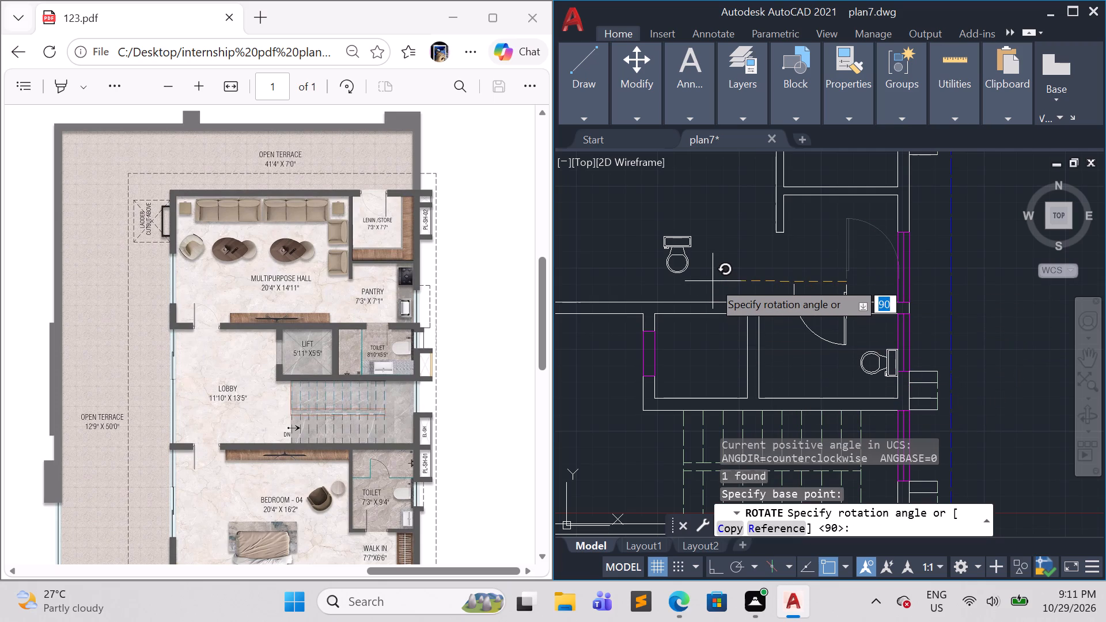
pyautogui.press('F8')
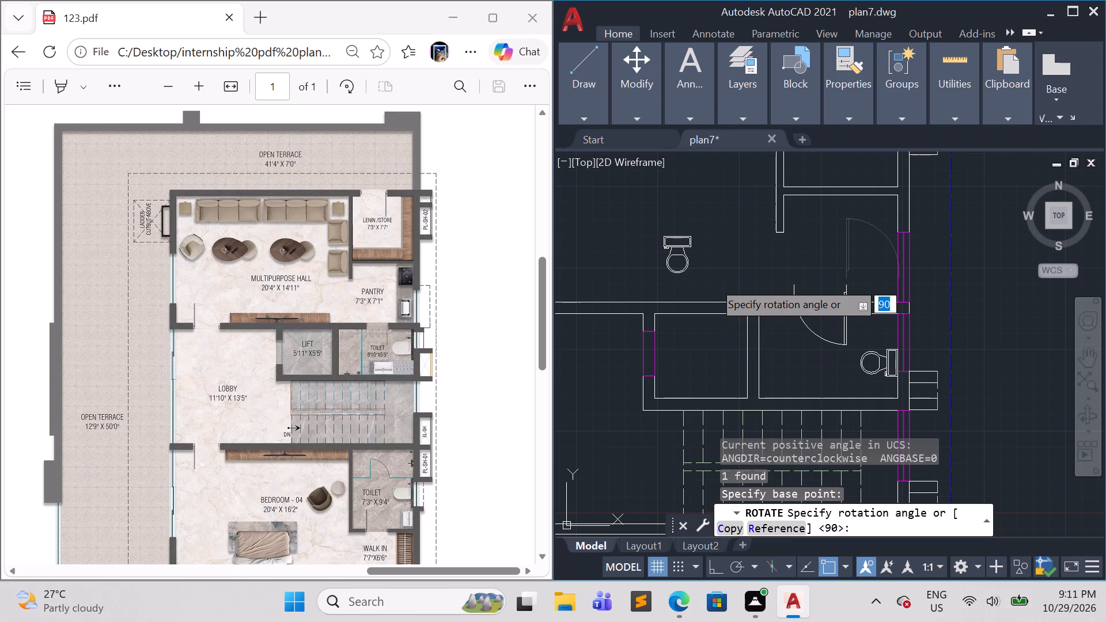
pyautogui.click(724, 280)
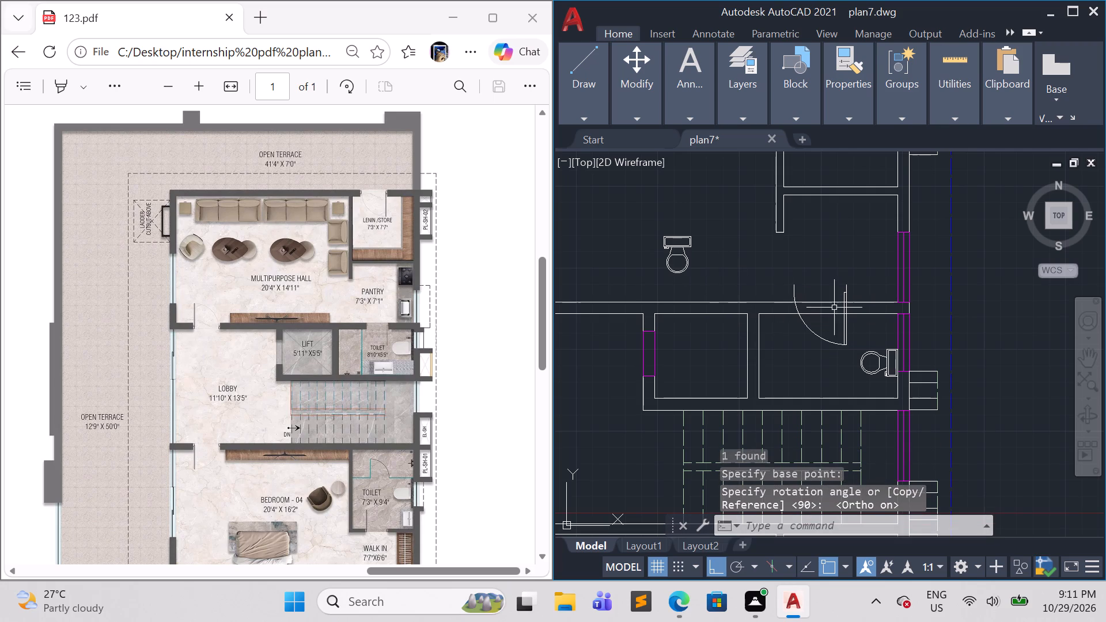
# Move the new door block by its hinge-side end onto the outer line of the north wall of the toilet beside the lift.
pyautogui.click(850, 289)
pyautogui.click(839, 286)
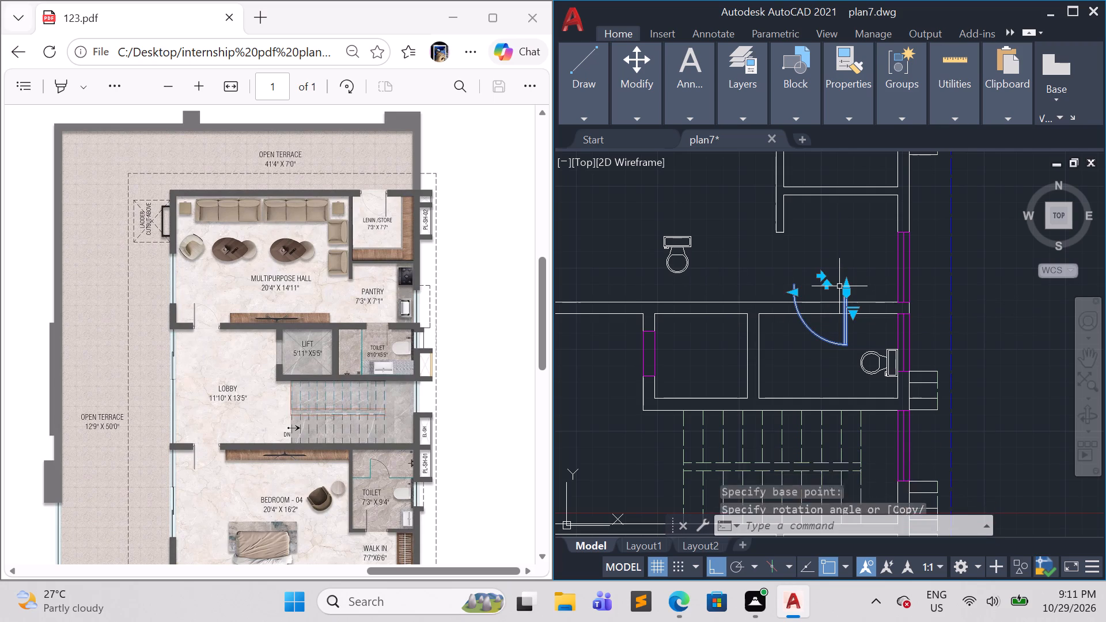
pyautogui.press('m')
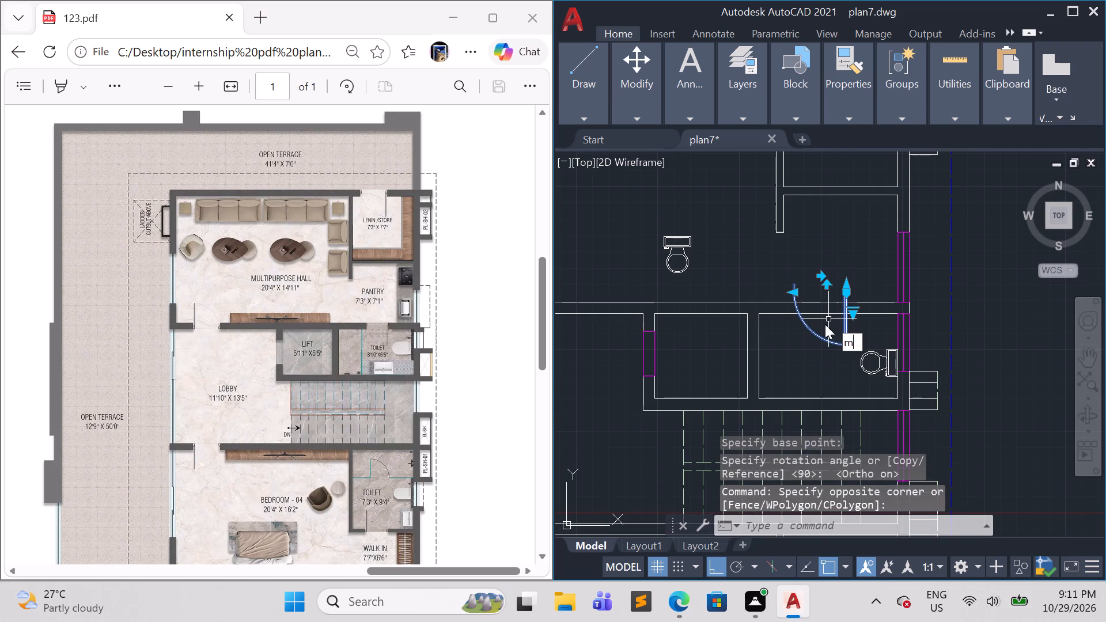
pyautogui.press('Return')
pyautogui.click(846, 284)
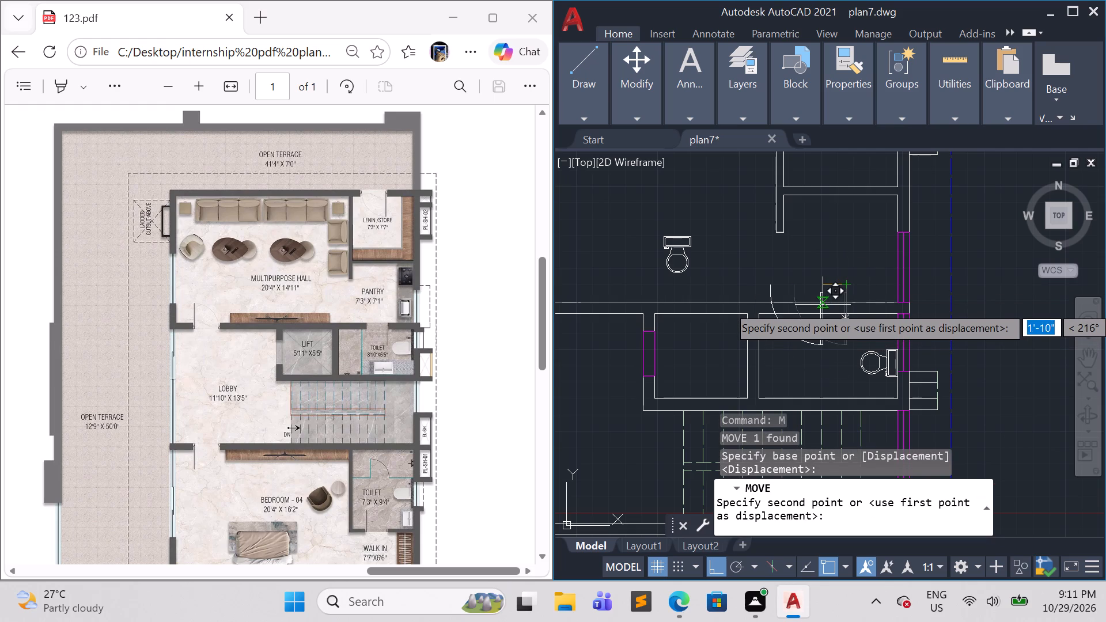
pyautogui.scroll(3, 828, 310)
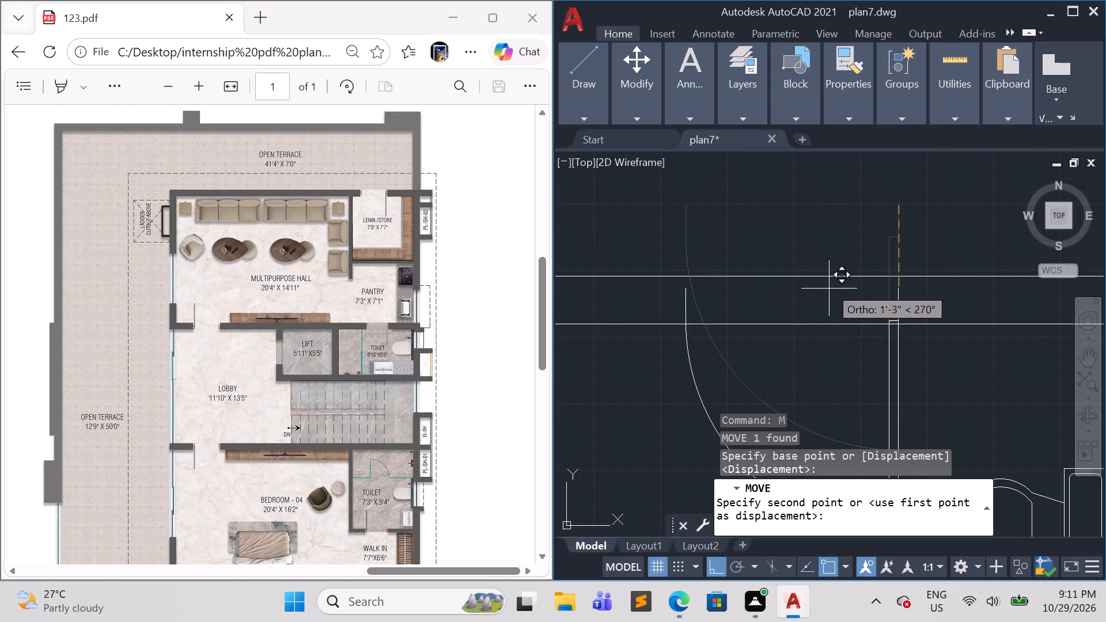
pyautogui.click(829, 283)
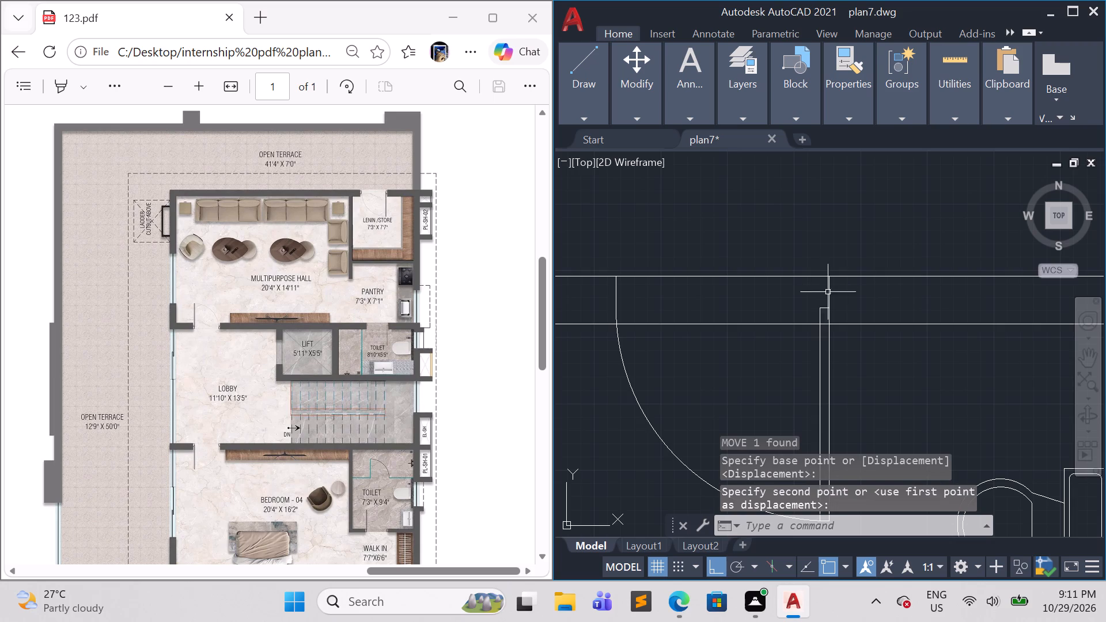
pyautogui.scroll(-2, 844, 342)
pyautogui.press('Escape')
# Scale the door block down freehand about its hinge-side end on the wall line.
pyautogui.scroll(-2, 848, 379)
pyautogui.scroll(1, 836, 386)
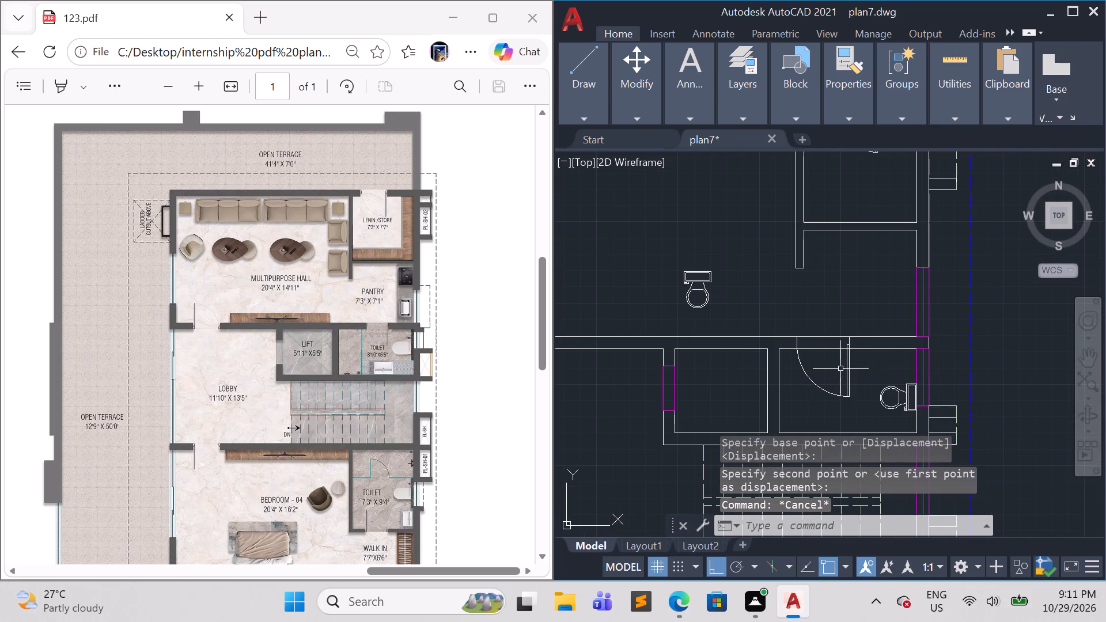
pyautogui.click(849, 359)
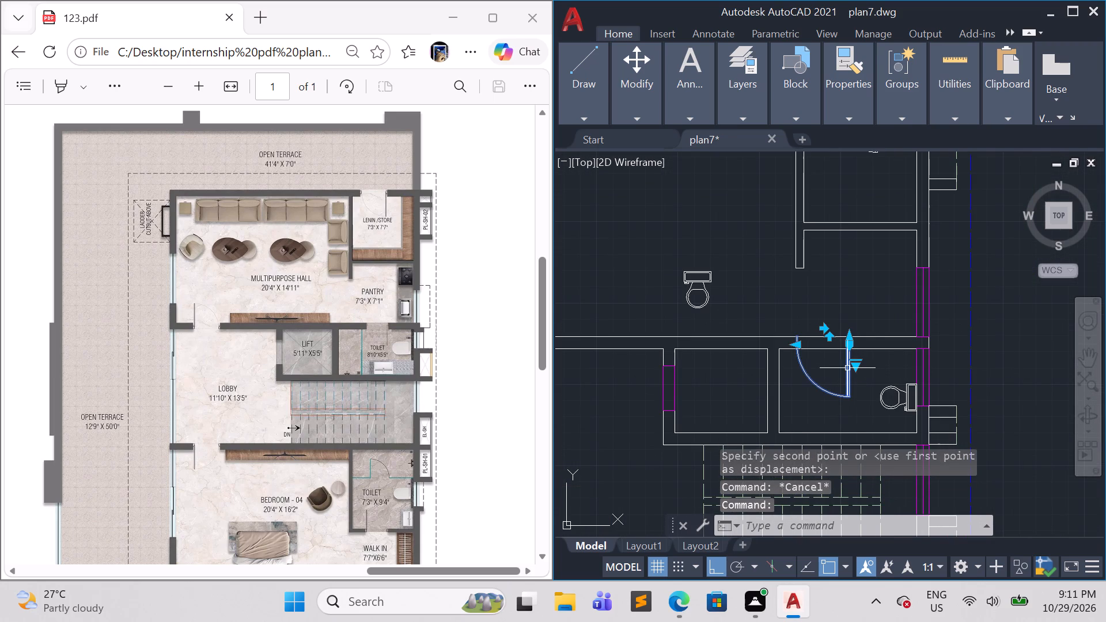
pyautogui.press('s')
pyautogui.press('c')
pyautogui.press('Return')
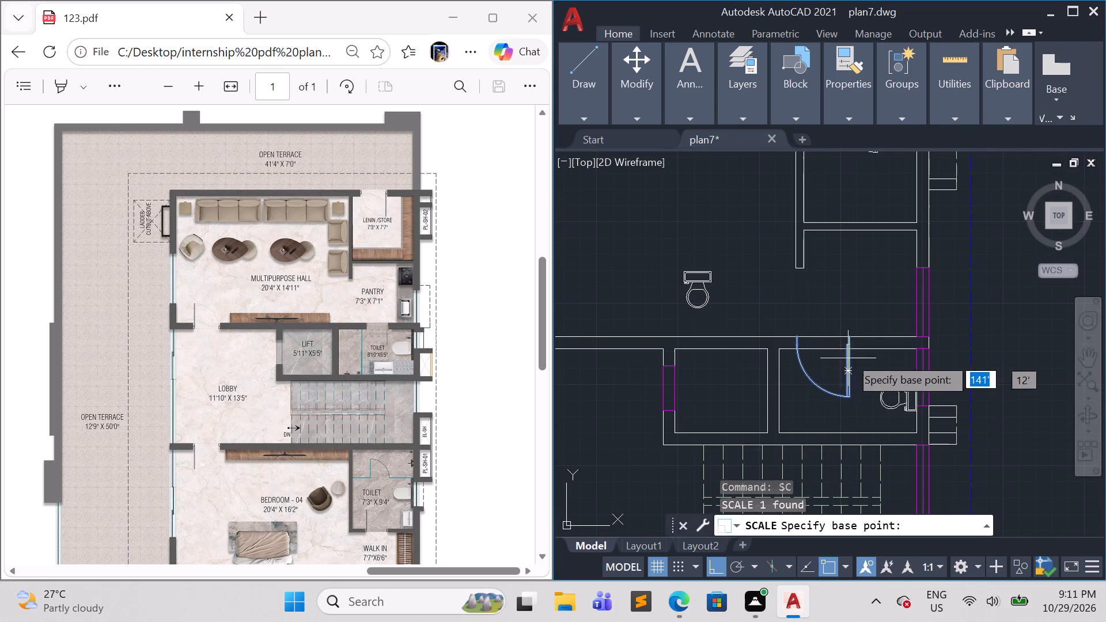
pyautogui.click(849, 337)
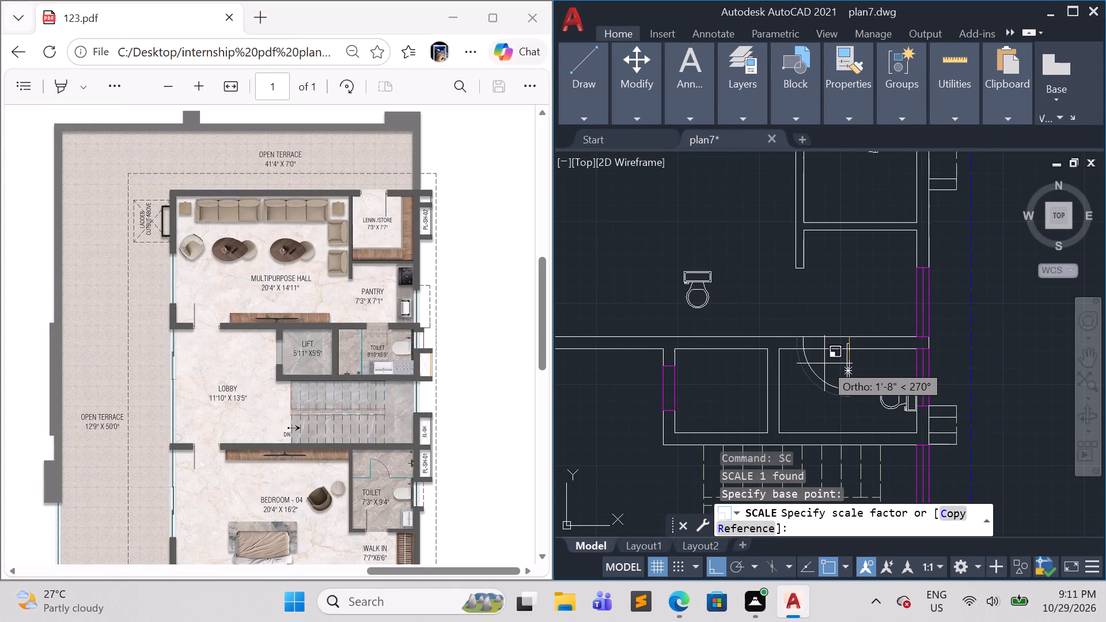
pyautogui.scroll(3, 824, 364)
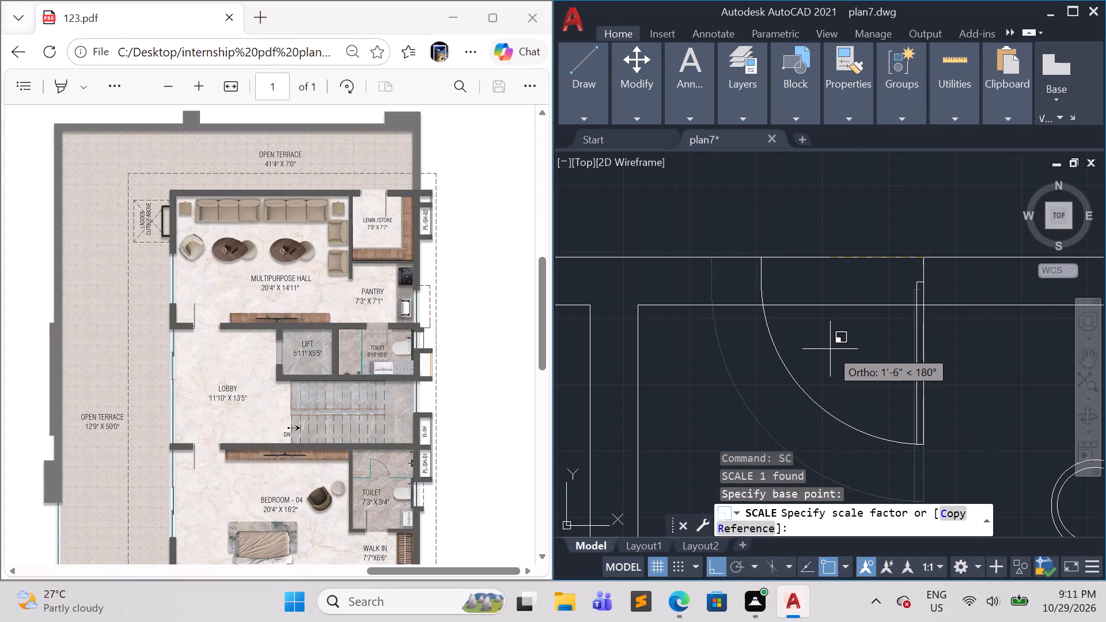
pyautogui.click(831, 347)
pyautogui.press('Escape')
pyautogui.press('Escape')
pyautogui.press('Escape')
pyautogui.press('Escape')
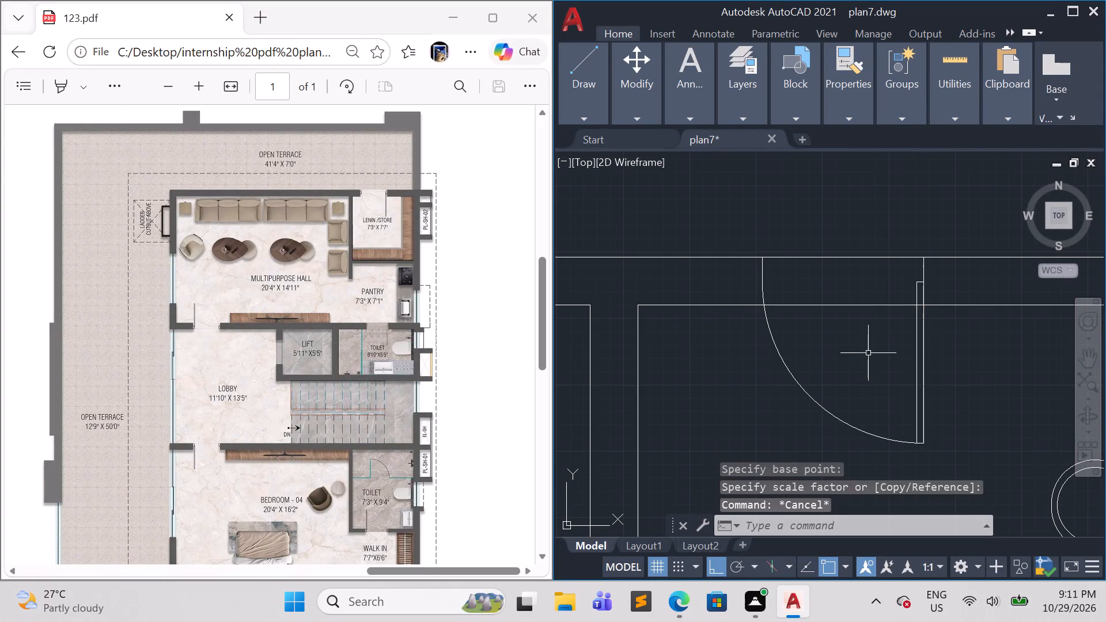
# Trim the inner line of the toilet's north wall across the door opening.
pyautogui.write('tr')
pyautogui.press('Return')
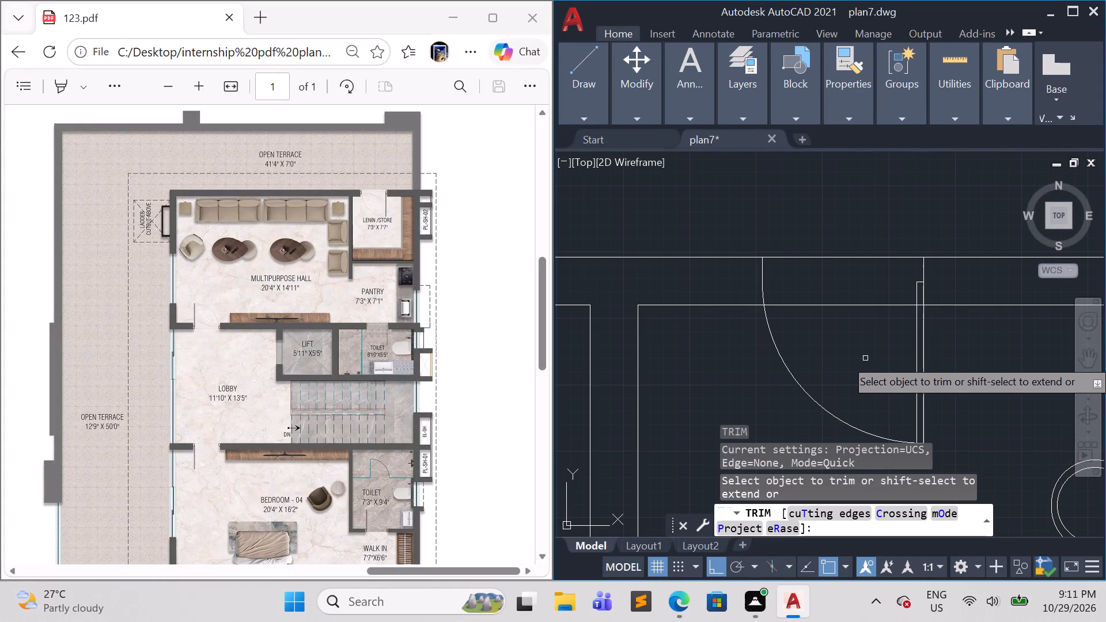
pyautogui.click(858, 341)
pyautogui.click(842, 297)
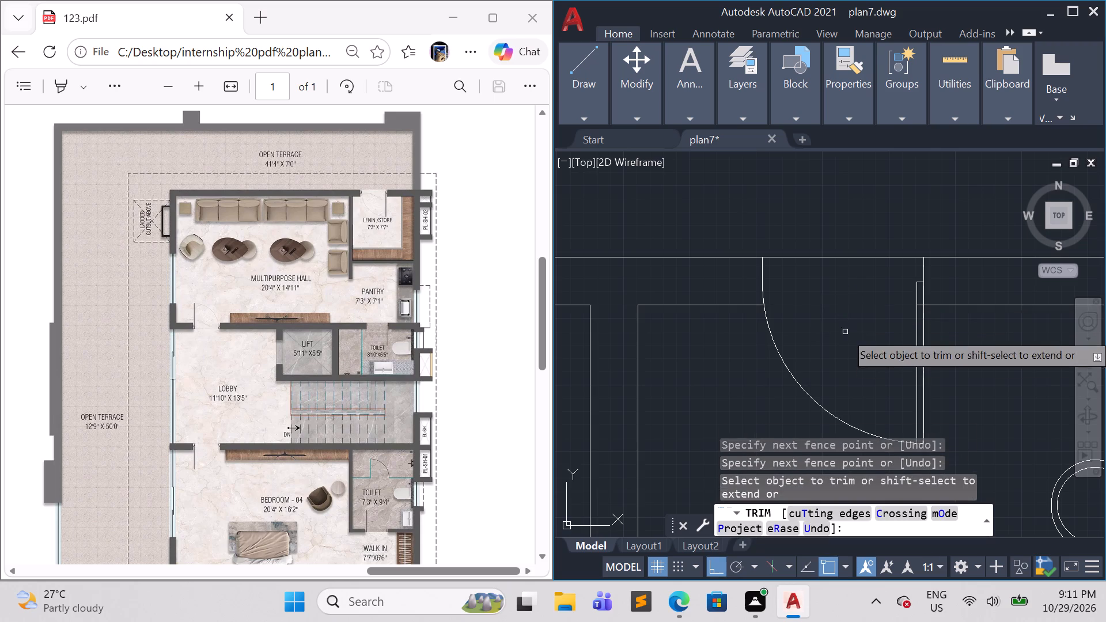
pyautogui.press('Escape')
pyautogui.scroll(-4, 855, 368)
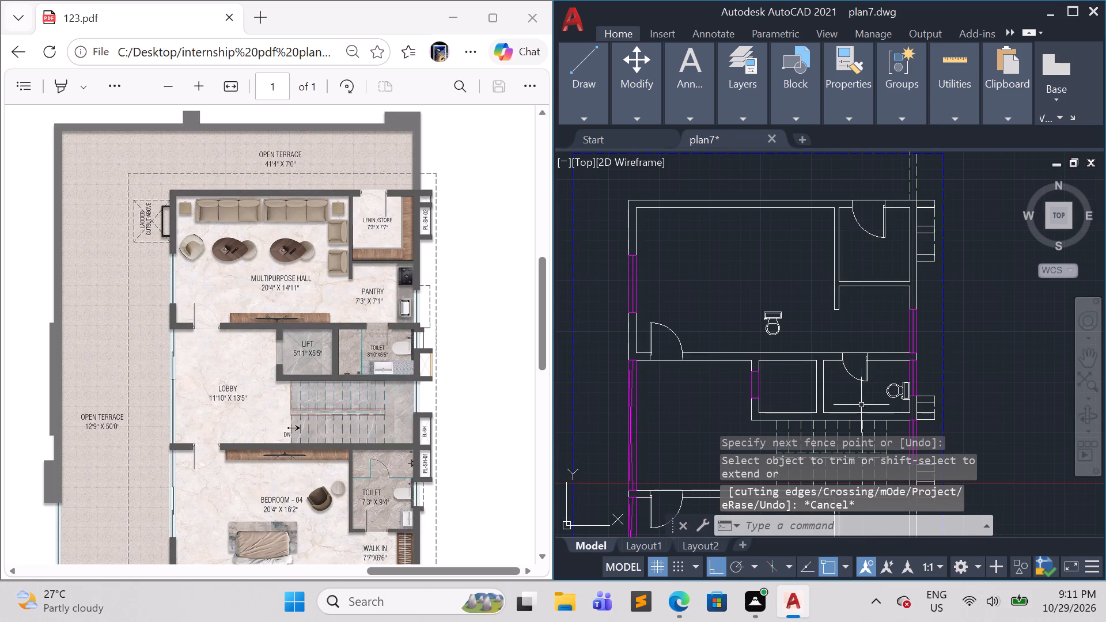
# Copy the multipurpose hall's door block by its hinge corner to the lower line of the Bedroom-04 toilet's south wall, with Ortho off.
pyautogui.scroll(-2, 437, 416)
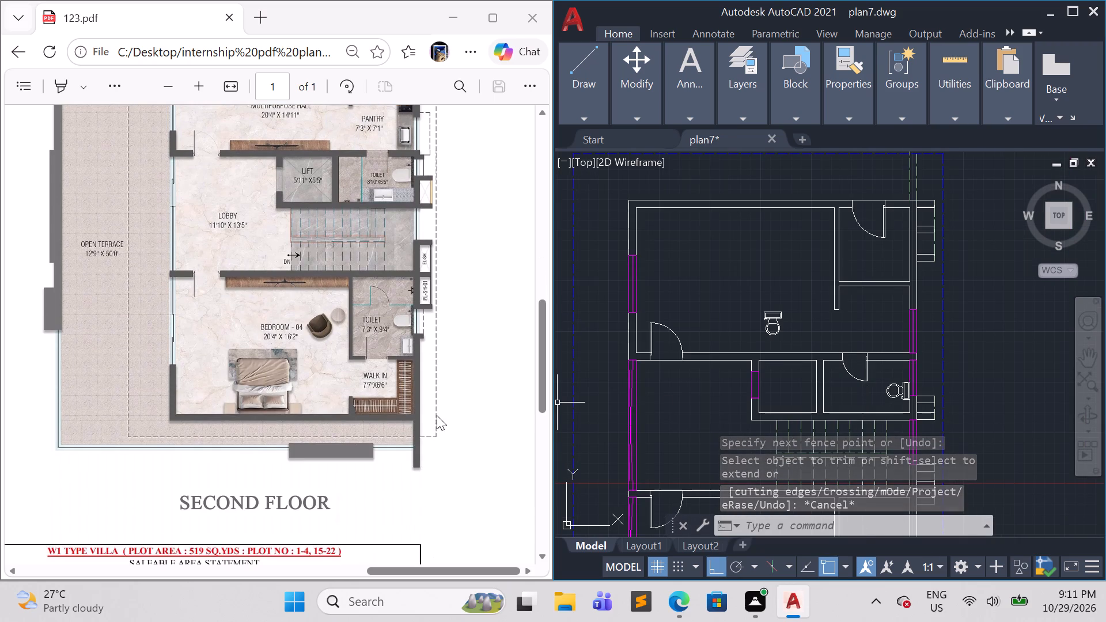
pyautogui.moveTo(683, 421); pyautogui.dragTo(666, 304, button='middle')
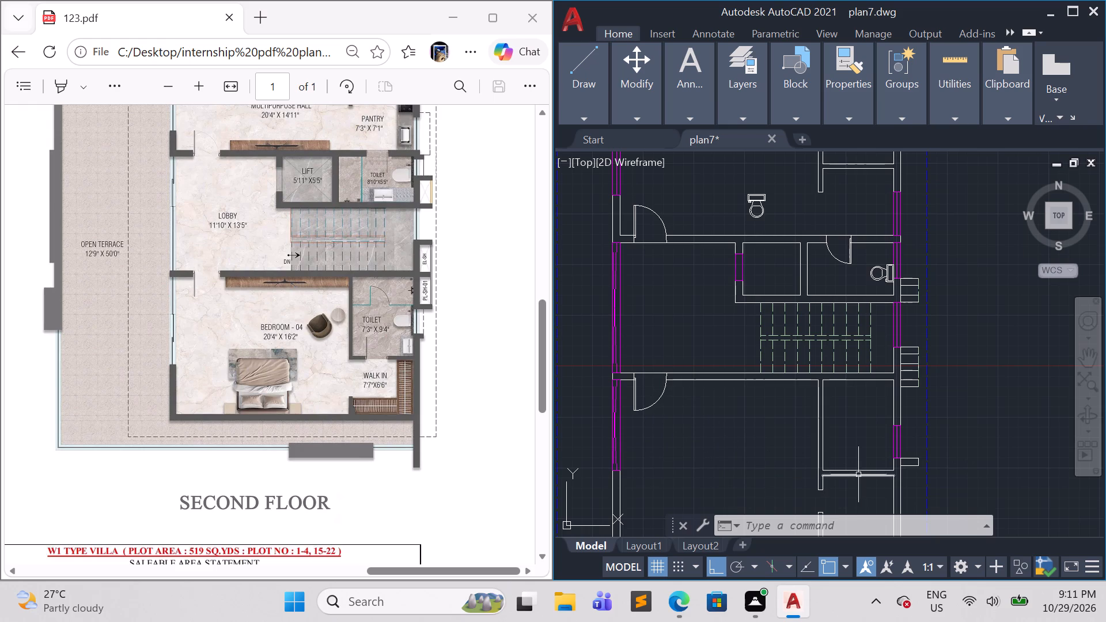
pyautogui.moveTo(855, 447); pyautogui.dragTo(785, 424, button='middle')
pyautogui.scroll(1, 782, 418)
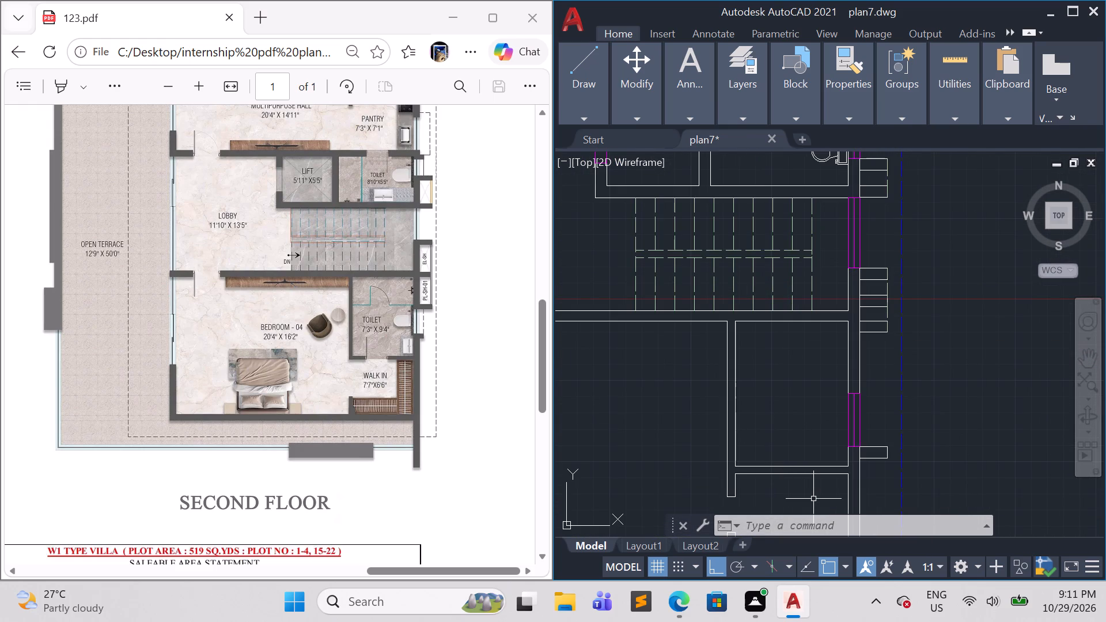
pyautogui.scroll(-1, 813, 499)
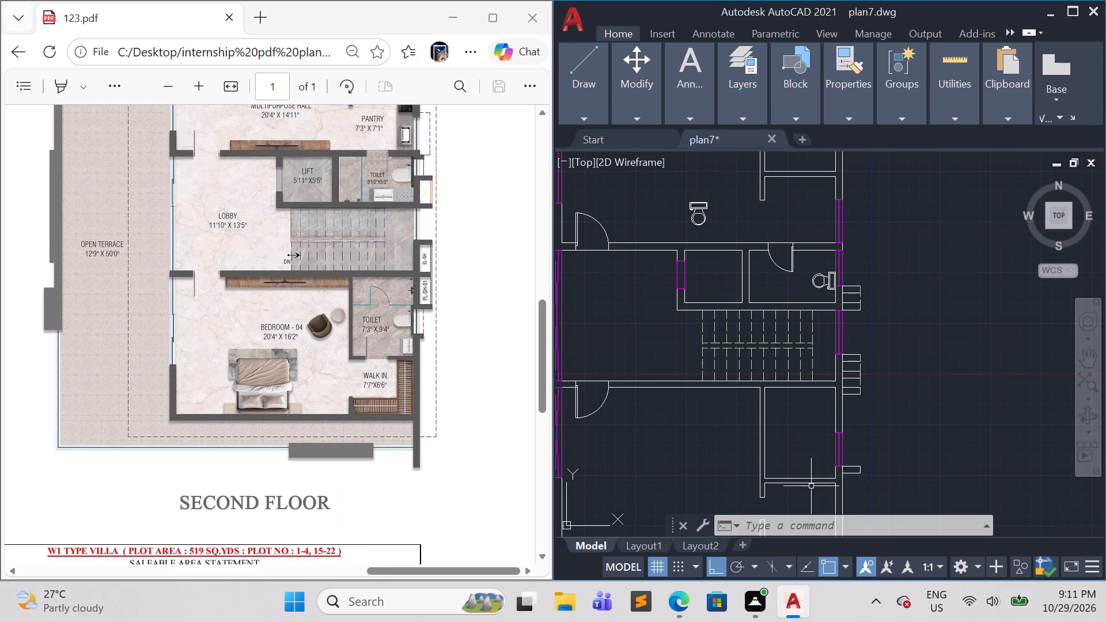
pyautogui.click(584, 215)
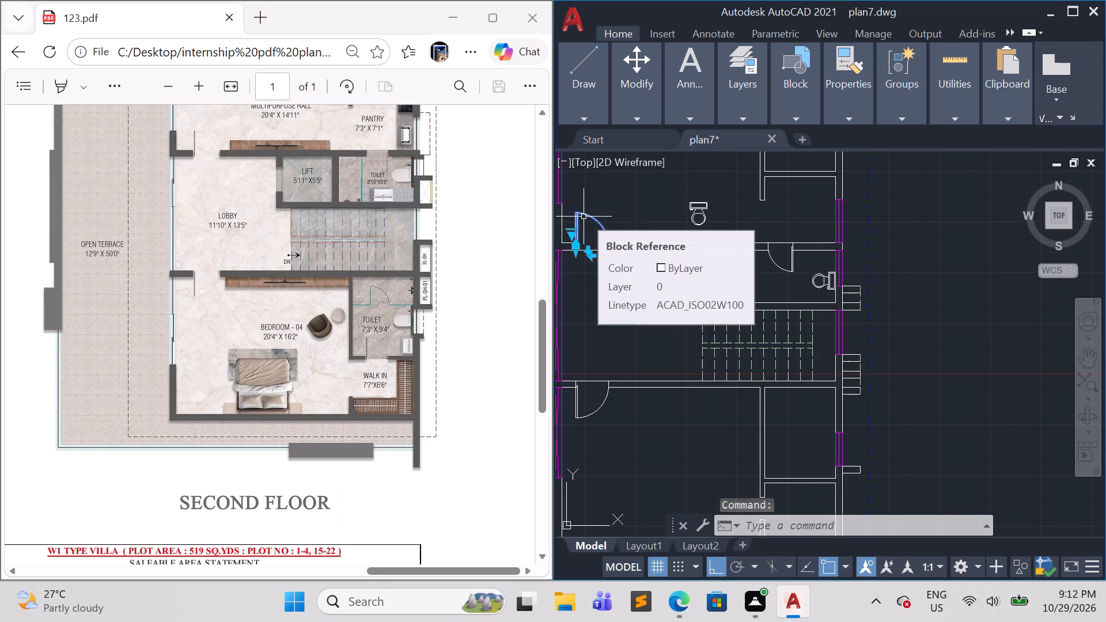
pyautogui.write('co')
pyautogui.press('Return')
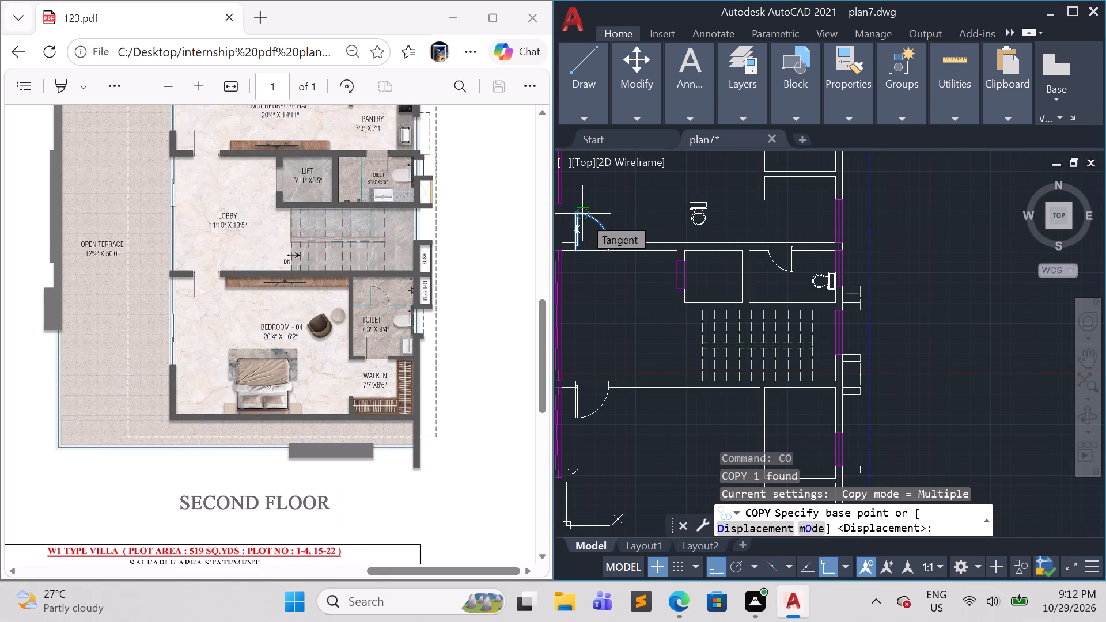
pyautogui.click(574, 255)
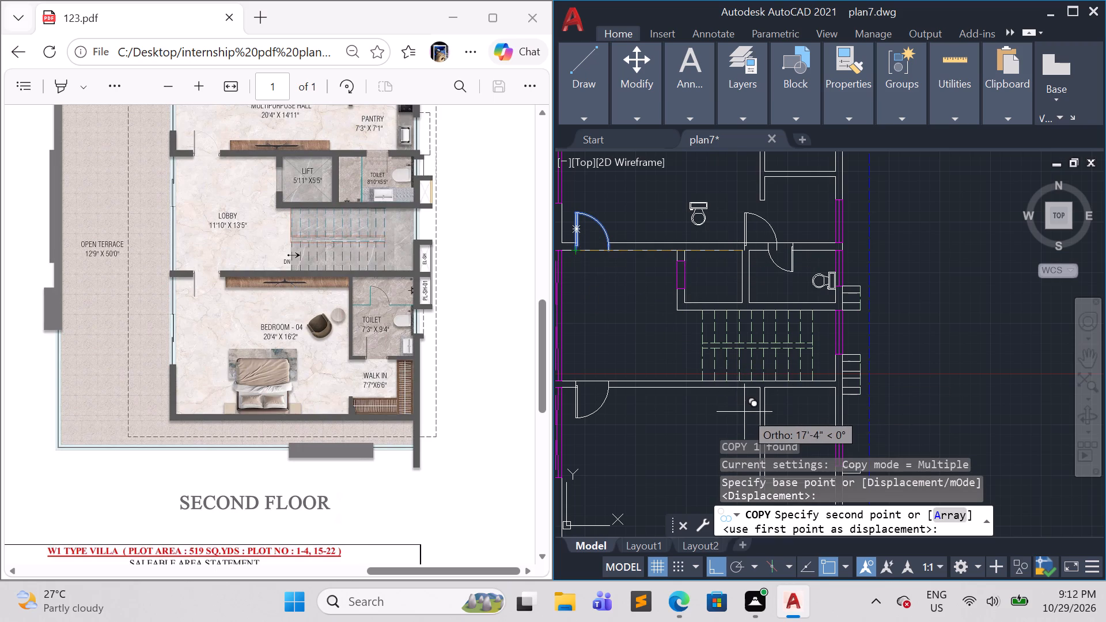
pyautogui.press('F8')
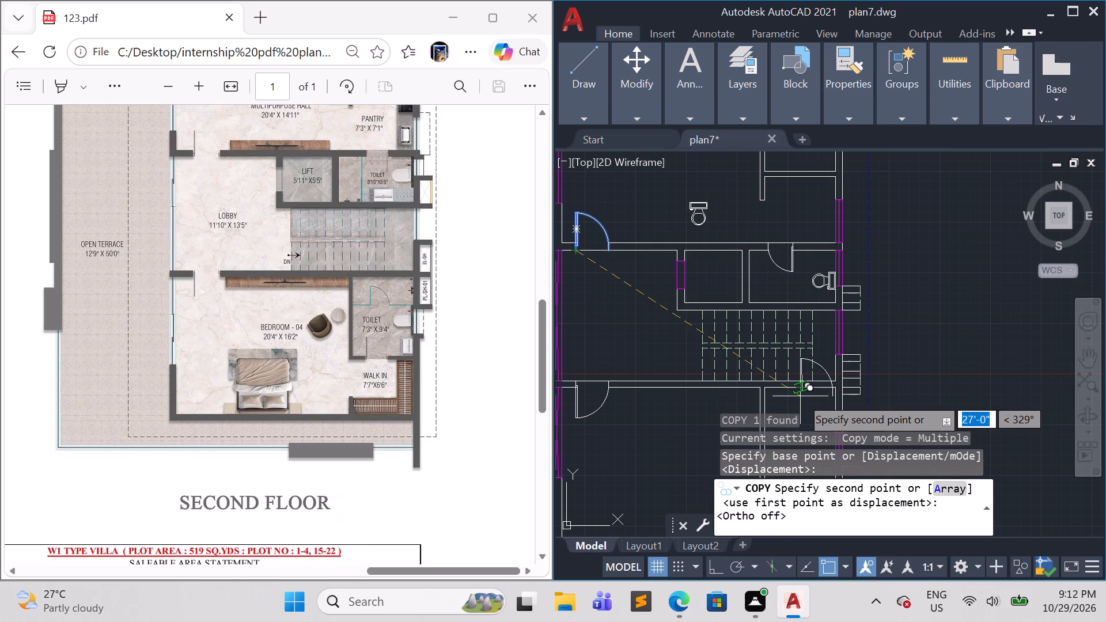
pyautogui.moveTo(802, 409); pyautogui.dragTo(798, 269, button='middle')
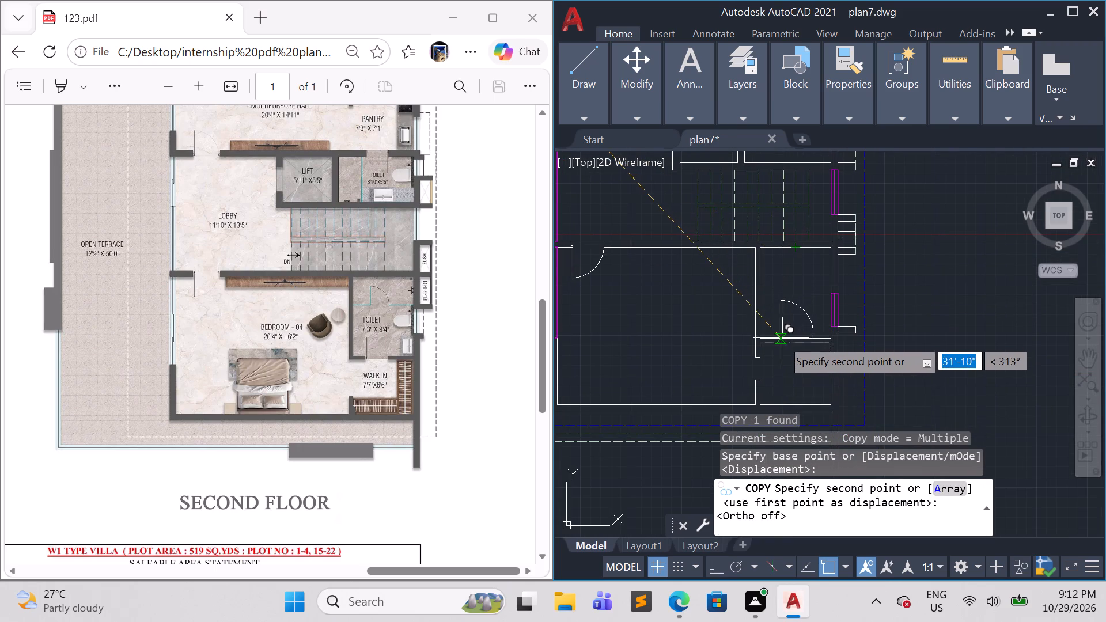
pyautogui.scroll(2, 781, 338)
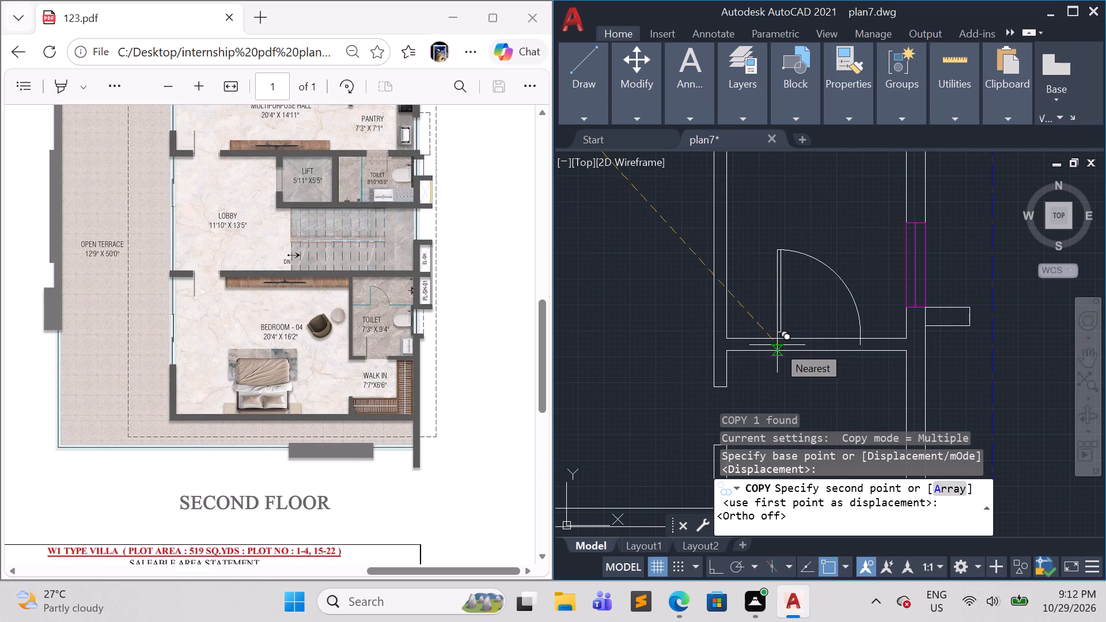
pyautogui.click(777, 352)
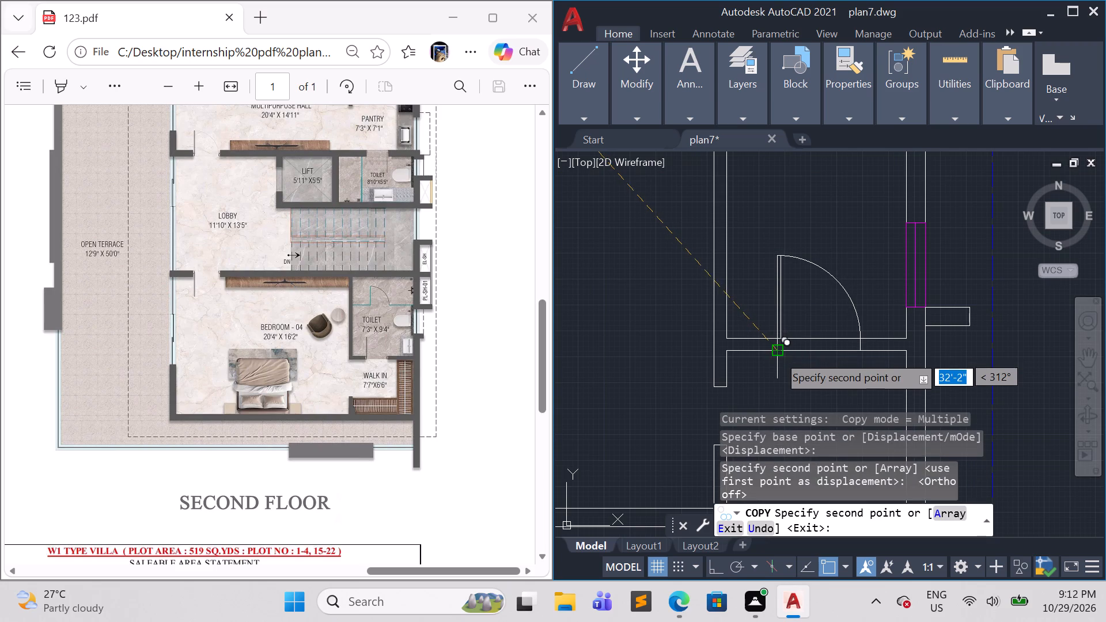
pyautogui.press('Escape')
# Trim the upper line of the Bedroom-04 toilet's south wall across the copied door's opening.
pyautogui.write('tr')
pyautogui.press('Return')
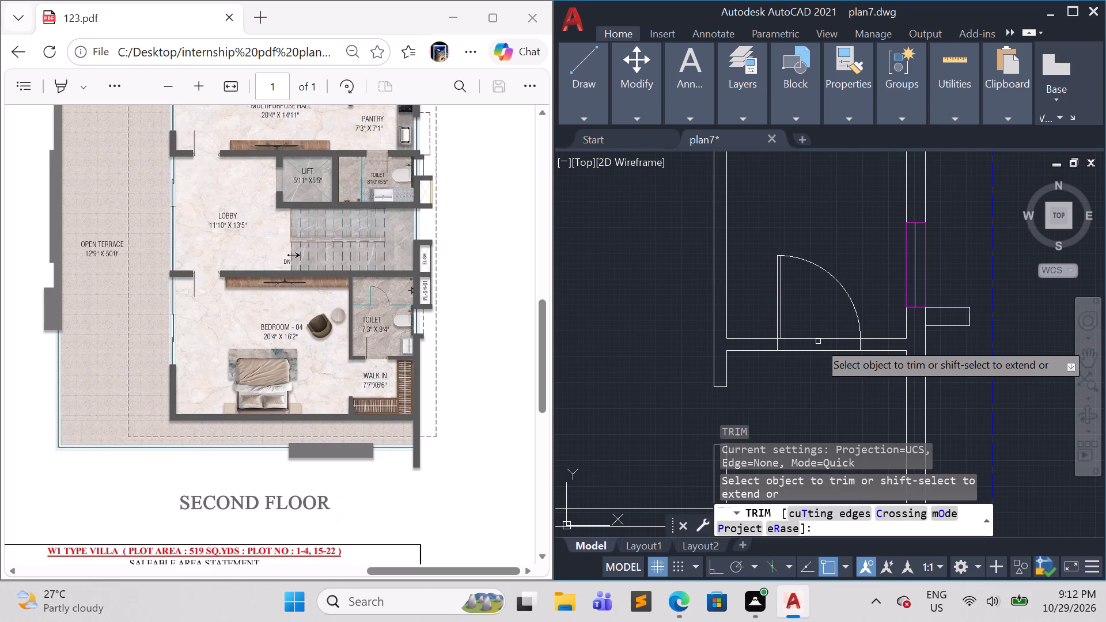
pyautogui.click(821, 337)
pyautogui.press('Escape')
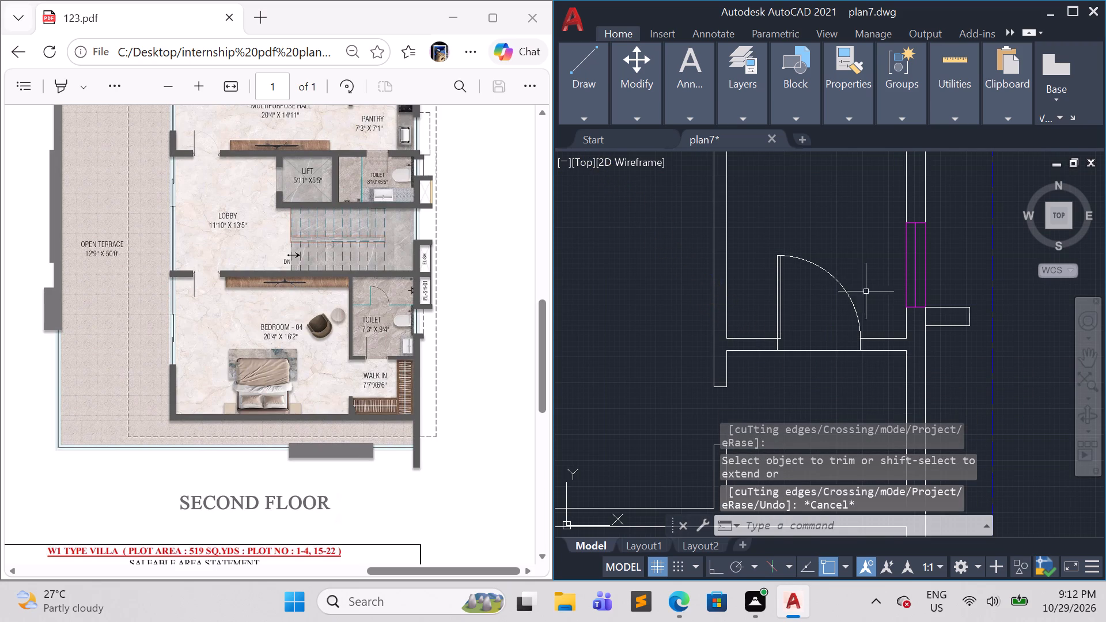
# Draw a horizontal partition line across the Bedroom-04 toilet from its west wall to its east wall, north of the door.
pyautogui.scroll(2, 870, 273)
pyautogui.scroll(-4, 870, 273)
pyautogui.moveTo(876, 260); pyautogui.dragTo(872, 323, button='middle')
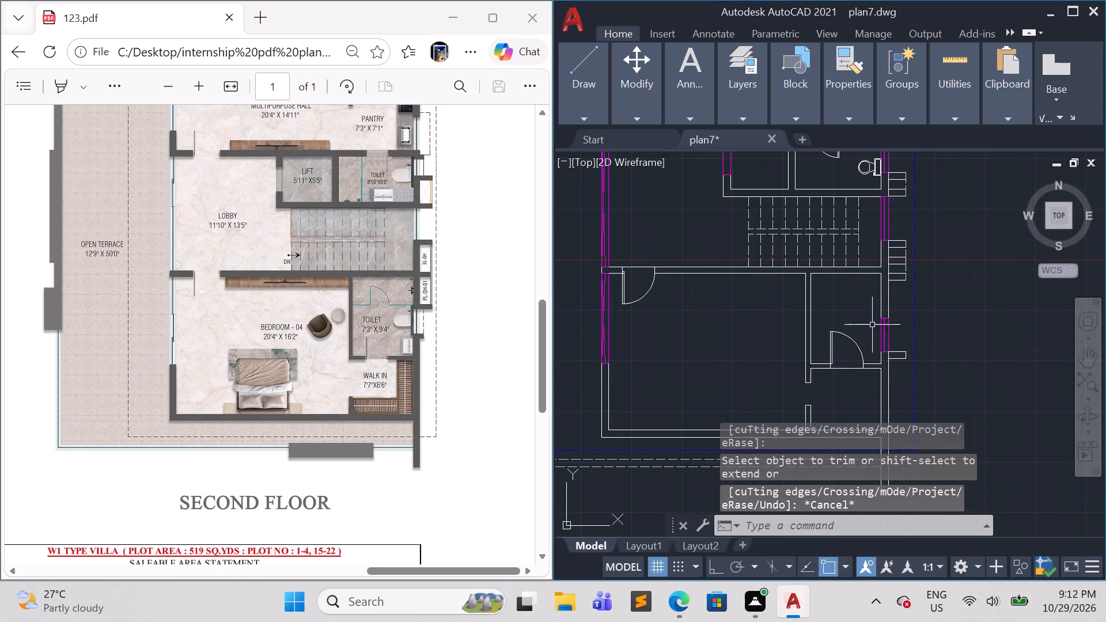
pyautogui.scroll(1, 858, 328)
pyautogui.moveTo(856, 332); pyautogui.dragTo(853, 345, button='middle')
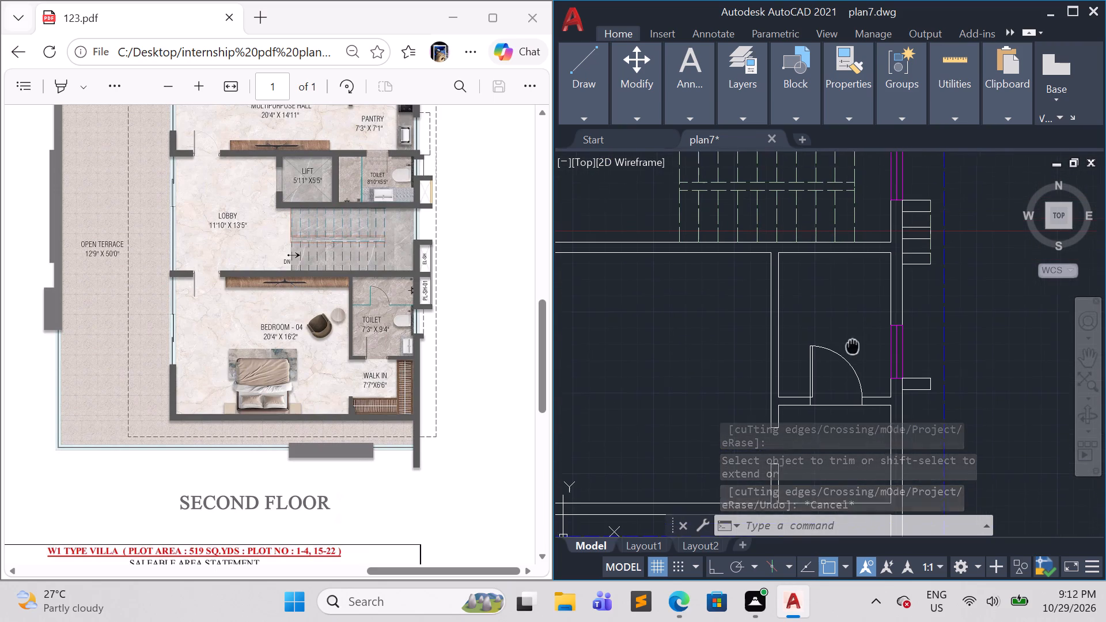
pyautogui.moveTo(853, 345); pyautogui.dragTo(842, 384, button='middle')
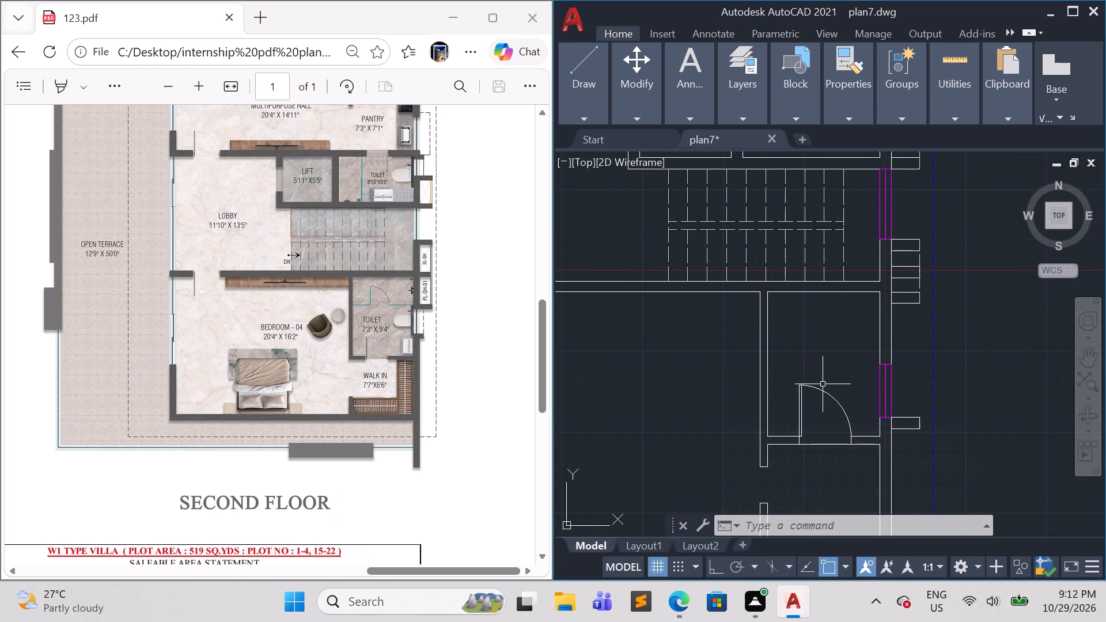
pyautogui.press('l')
pyautogui.press('Return')
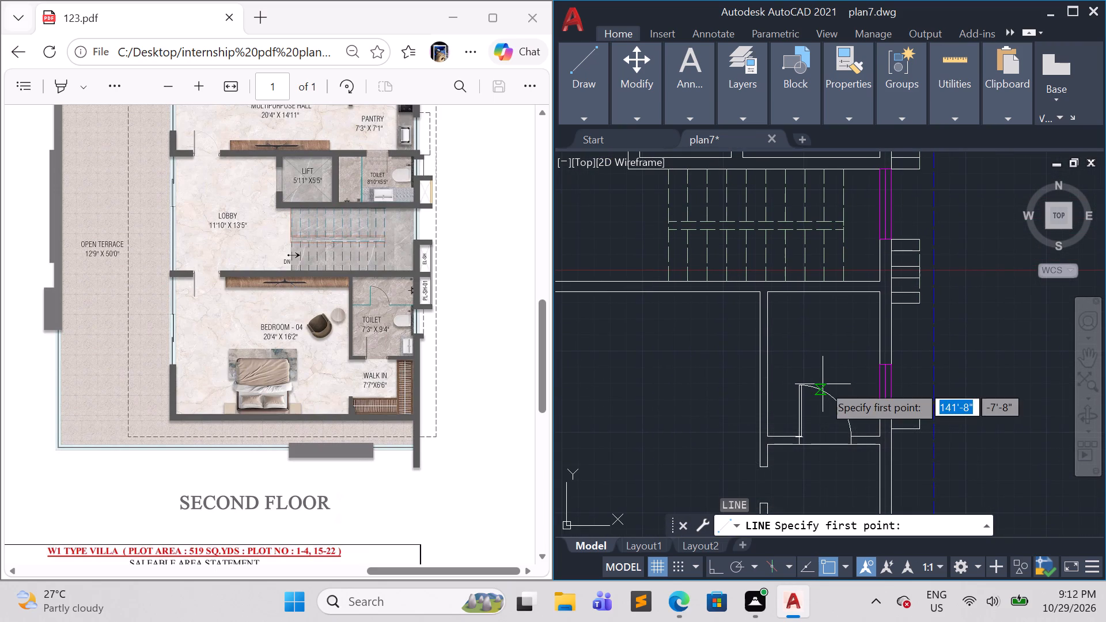
pyautogui.click(769, 339)
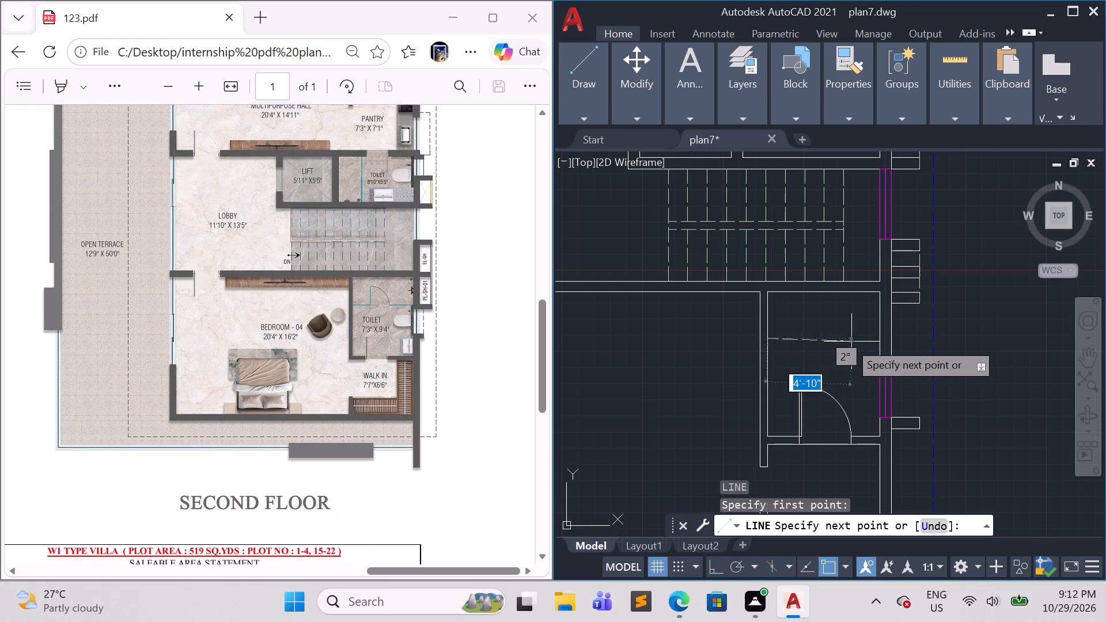
pyautogui.click(877, 335)
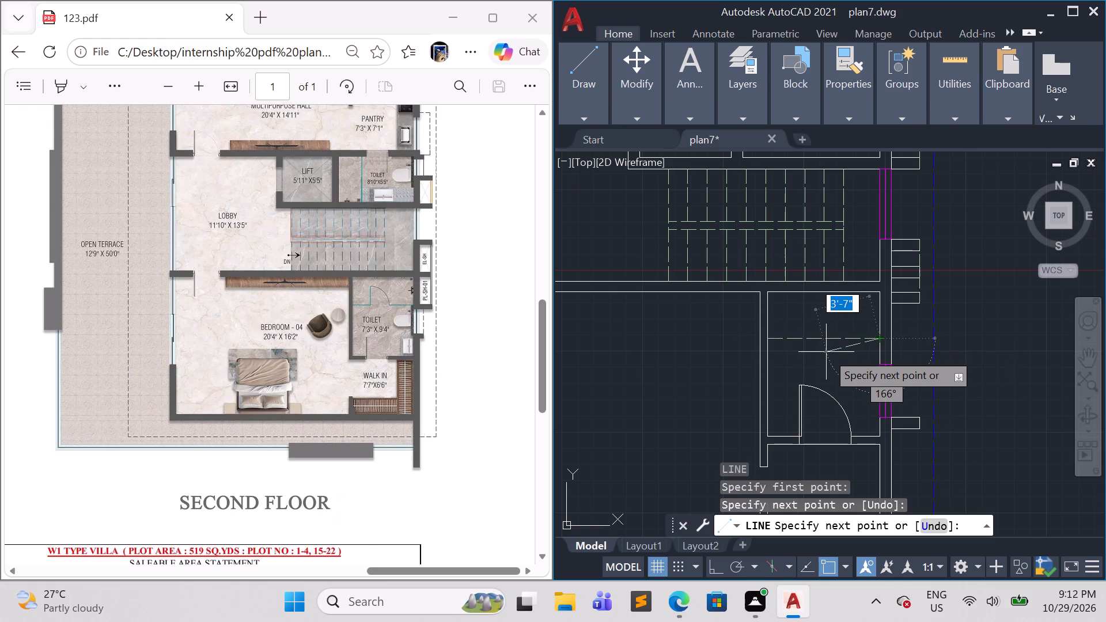
pyautogui.press('Escape')
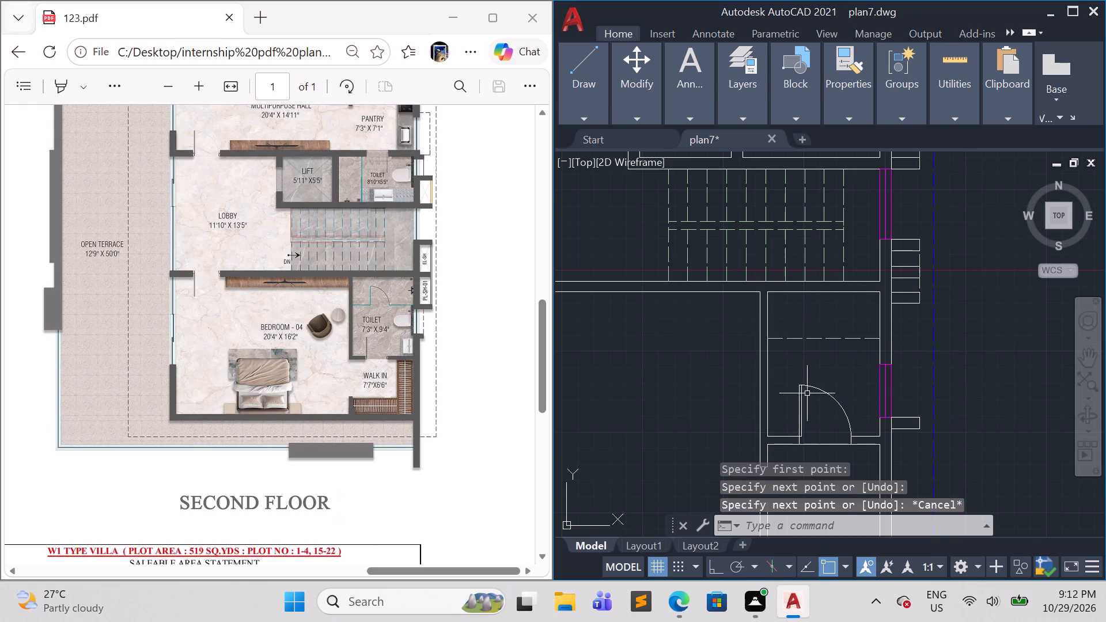
# Copy the Bedroom-04 toilet's south door by its hinge corner onto the dashed shower partition line, directly north of the original.
pyautogui.click(806, 386)
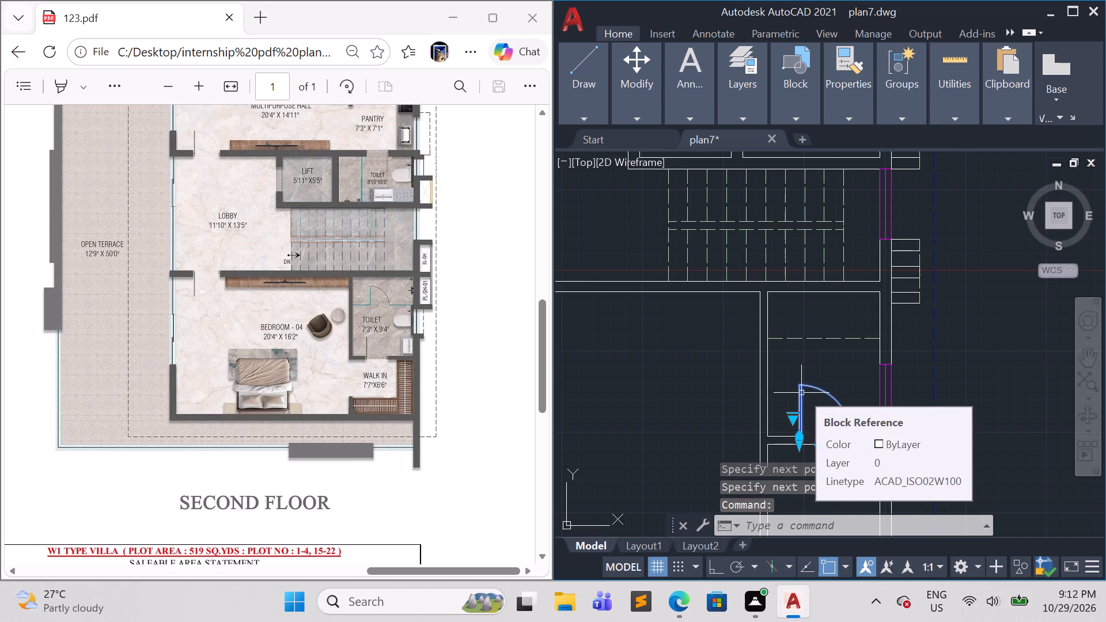
pyautogui.press('m')
pyautogui.press('BackSpace')
pyautogui.write('co')
pyautogui.press('Return')
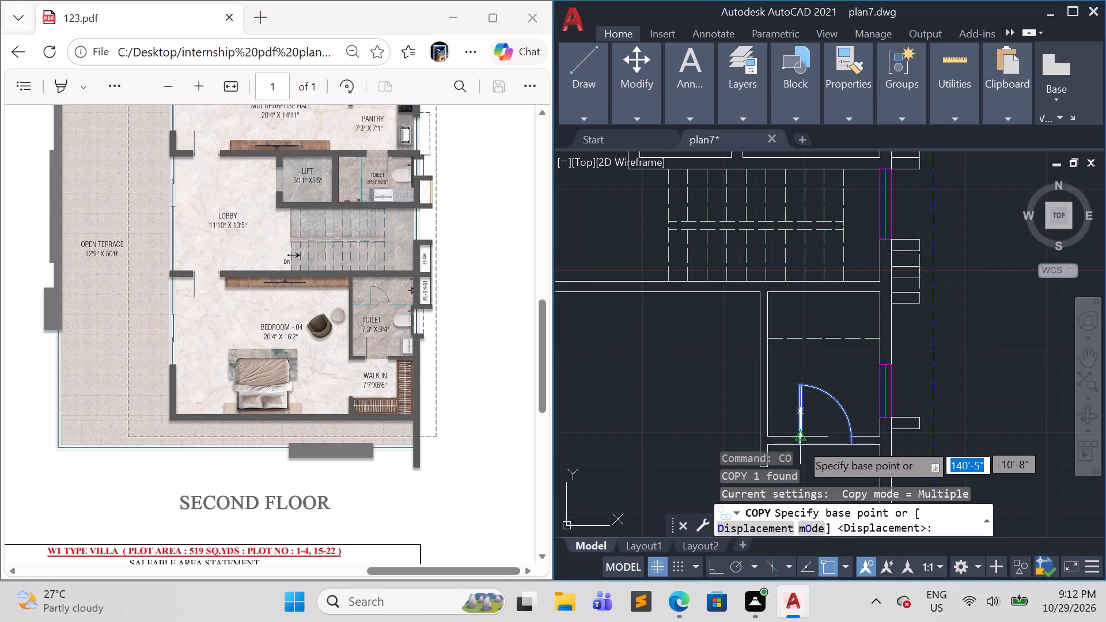
pyautogui.click(800, 452)
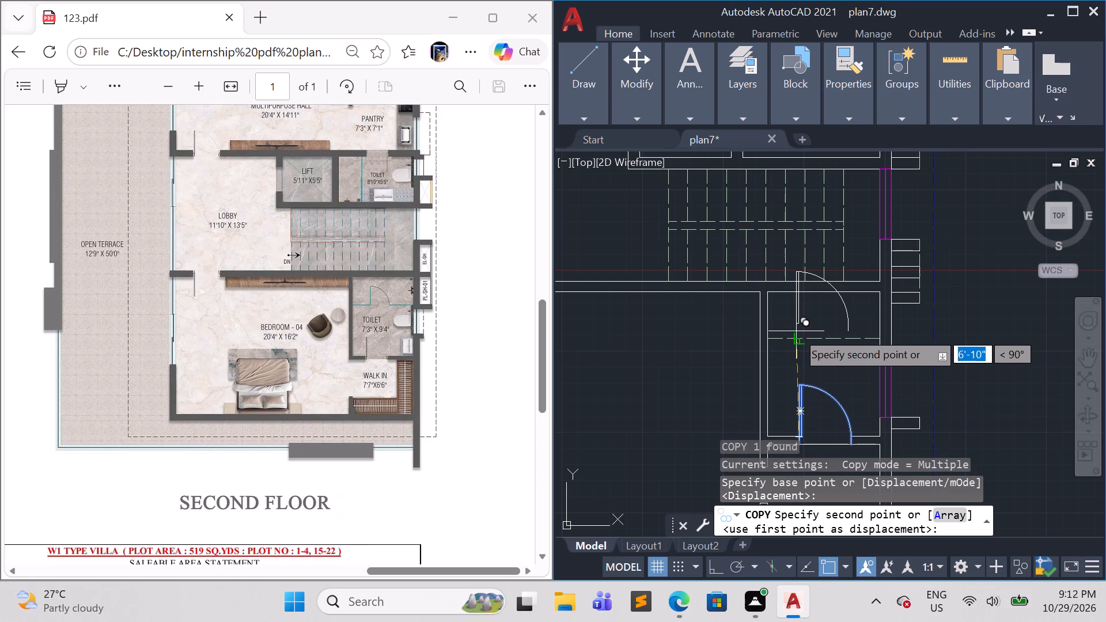
pyautogui.click(798, 336)
pyautogui.press('Escape')
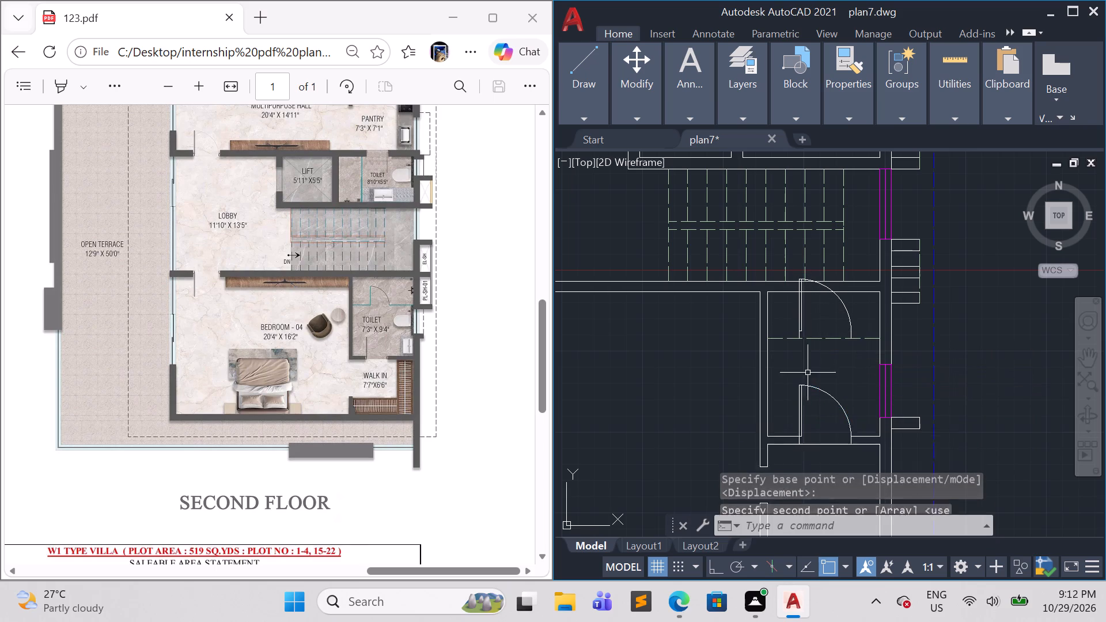
# Scale the shower door down about its hinge corner on the partition line to less than half its size.
pyautogui.click(798, 324)
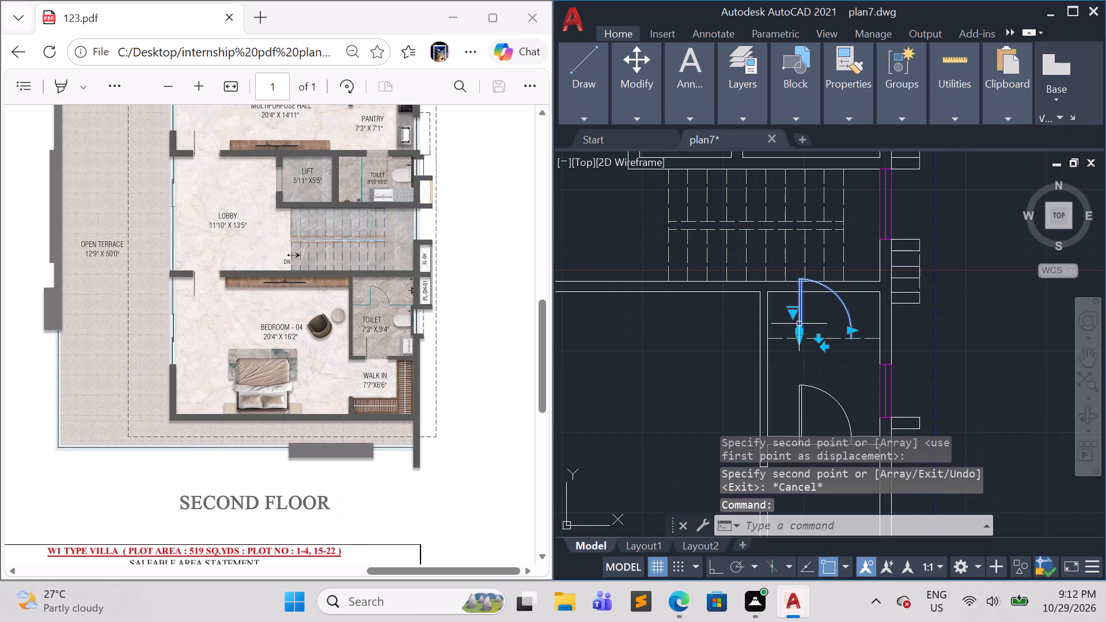
pyautogui.write('sc')
pyautogui.press('Return')
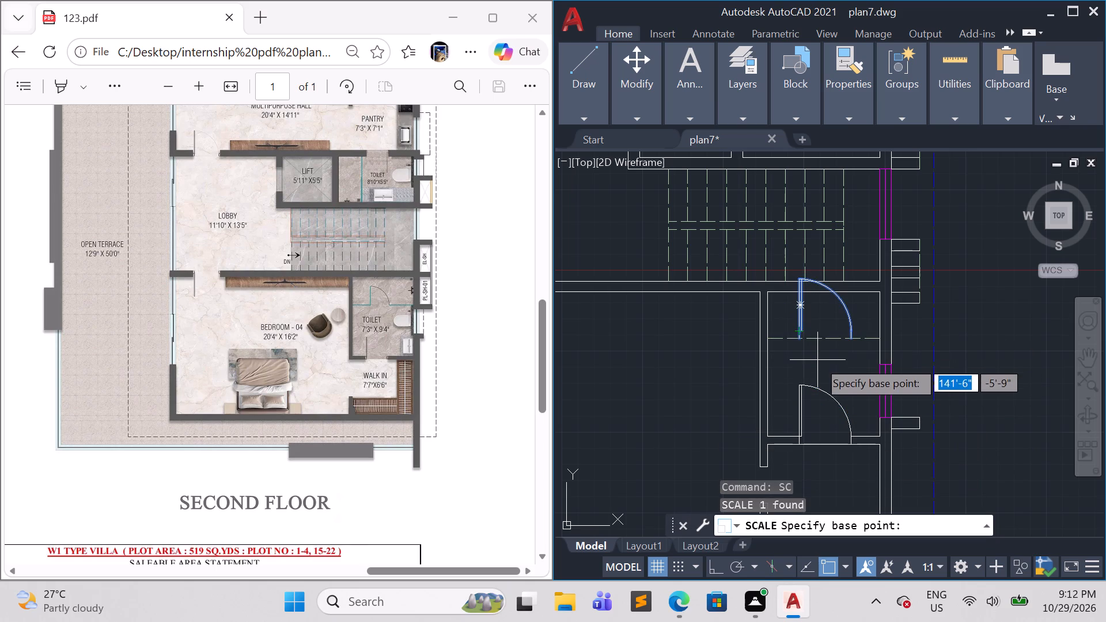
pyautogui.click(800, 340)
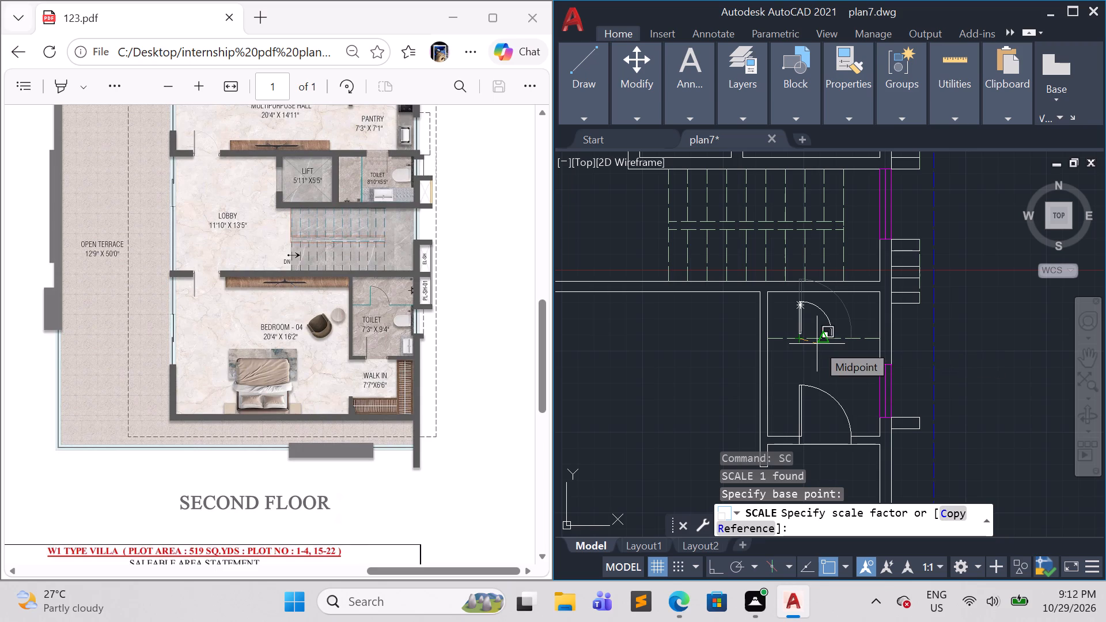
pyautogui.scroll(2, 817, 342)
pyautogui.scroll(-2, 817, 340)
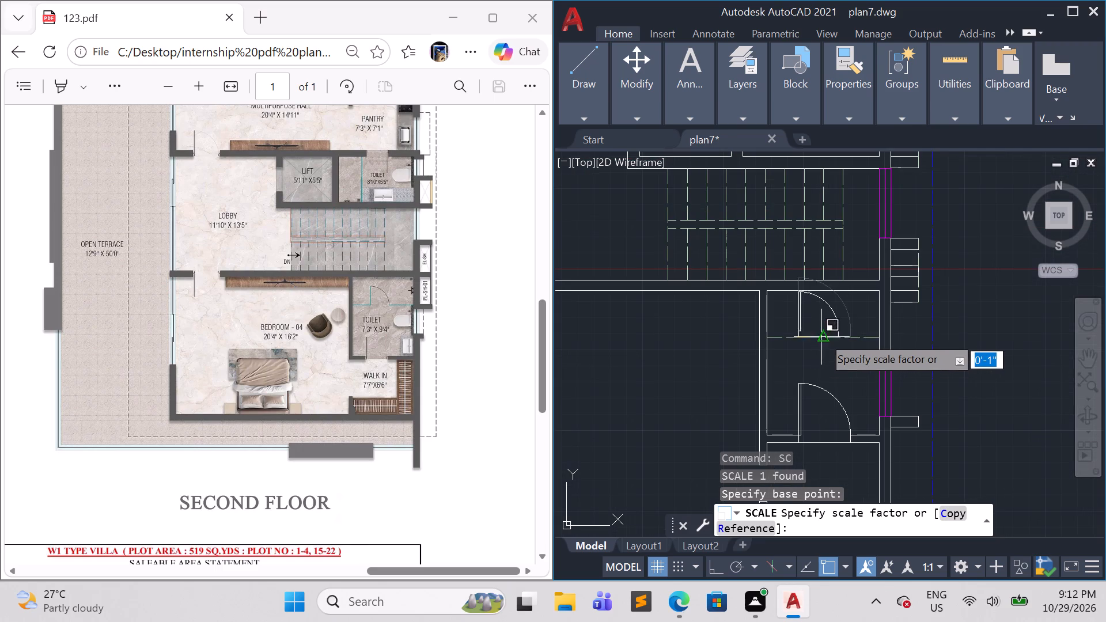
pyautogui.scroll(4, 830, 321)
pyautogui.scroll(-3, 821, 348)
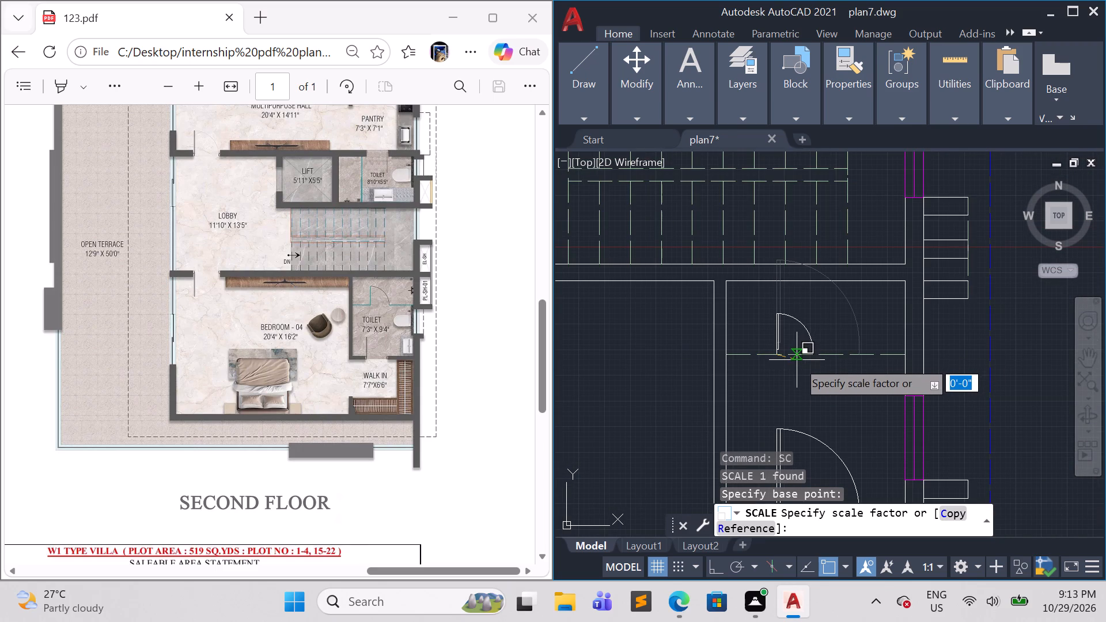
pyautogui.click(796, 363)
pyautogui.scroll(-1, 820, 395)
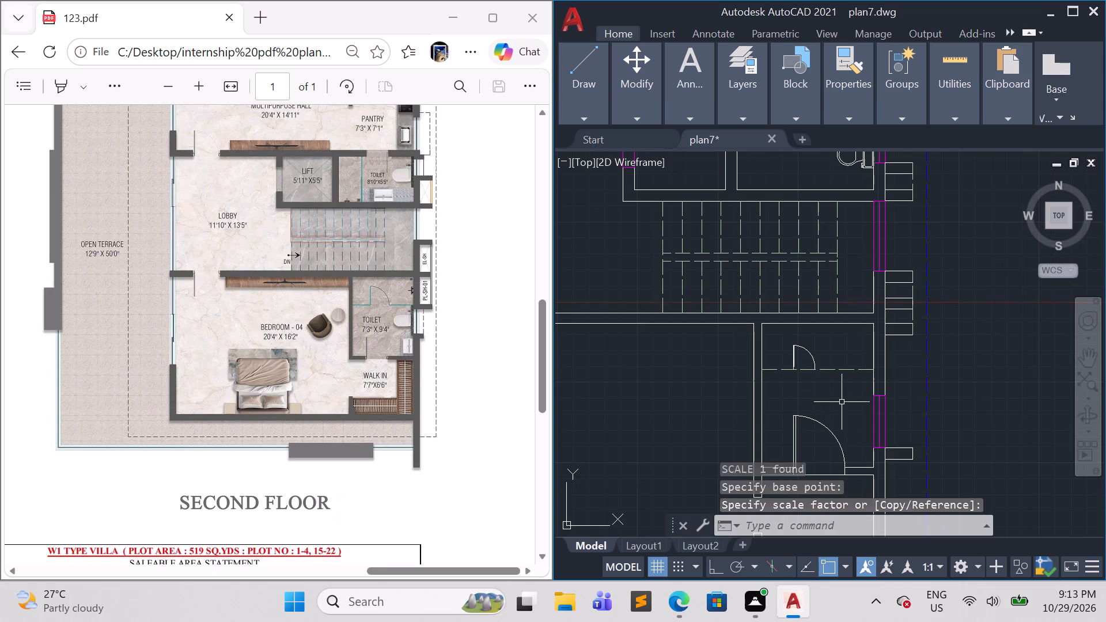
# Scale the Bedroom-04 toilet's south wall door down about its hinge corner to roughly 70% of its size.
pyautogui.moveTo(844, 401); pyautogui.dragTo(834, 358, button='middle')
pyautogui.click(828, 393)
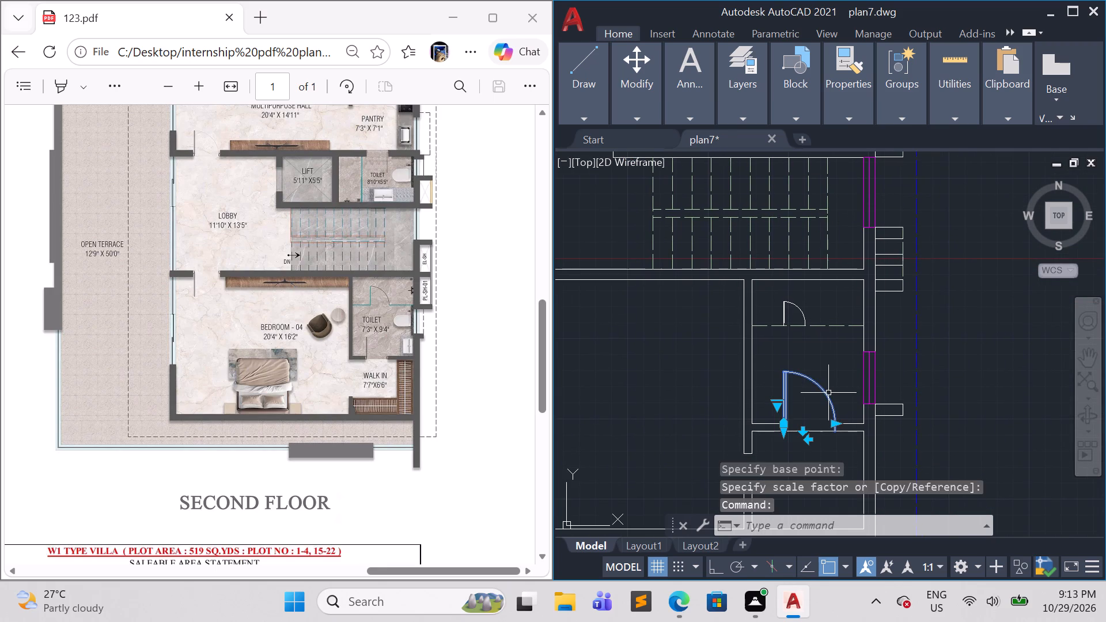
pyautogui.press('s')
pyautogui.press('c')
pyautogui.press('Return')
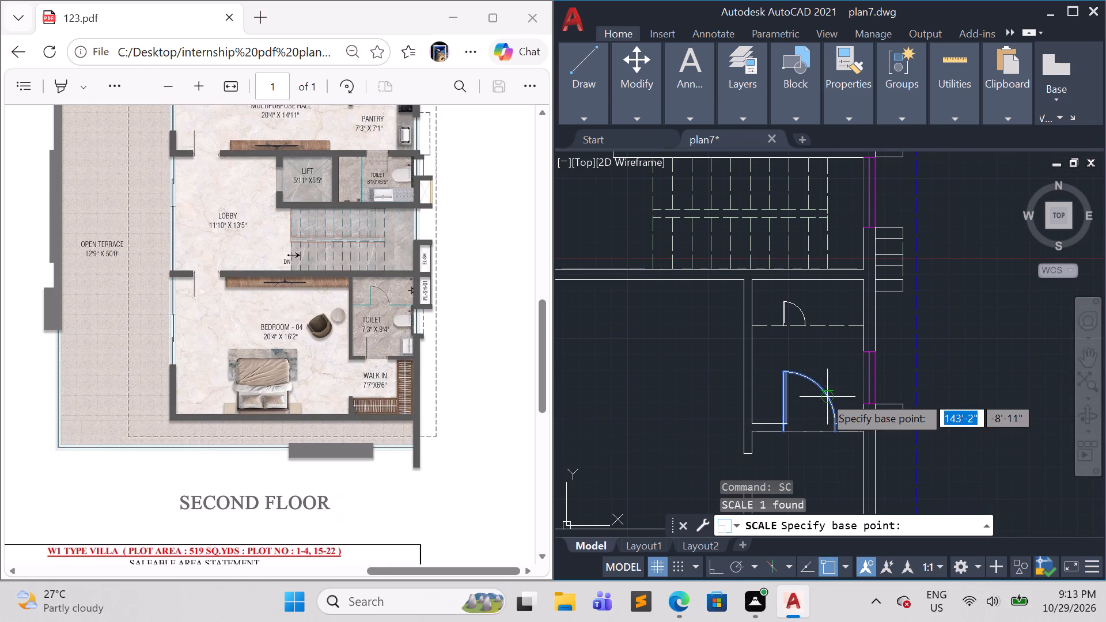
pyautogui.click(779, 433)
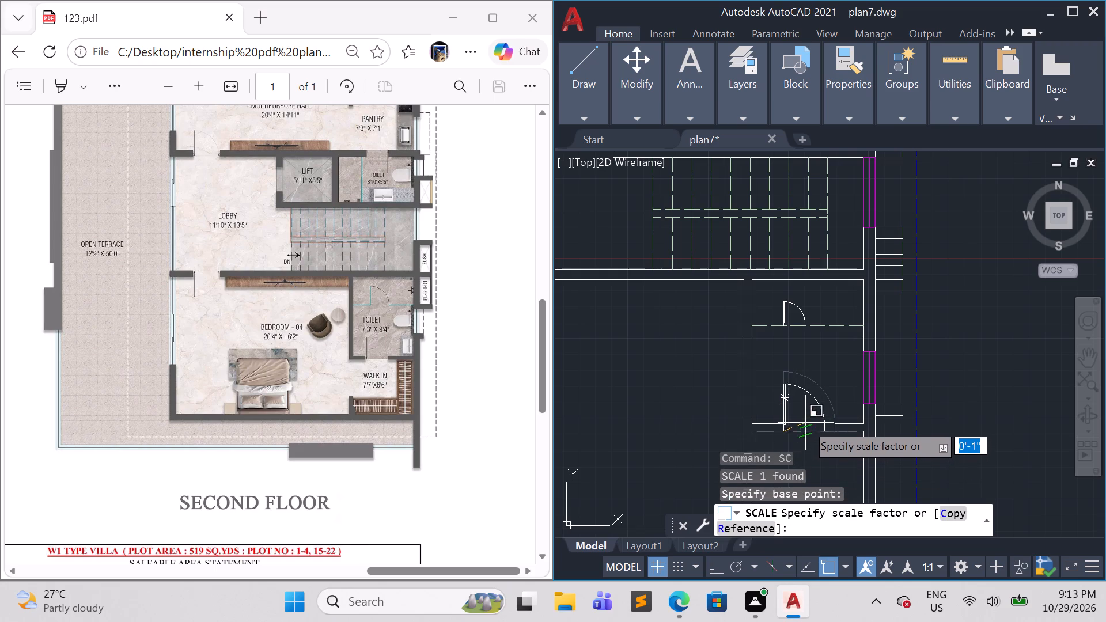
pyautogui.scroll(2, 805, 417)
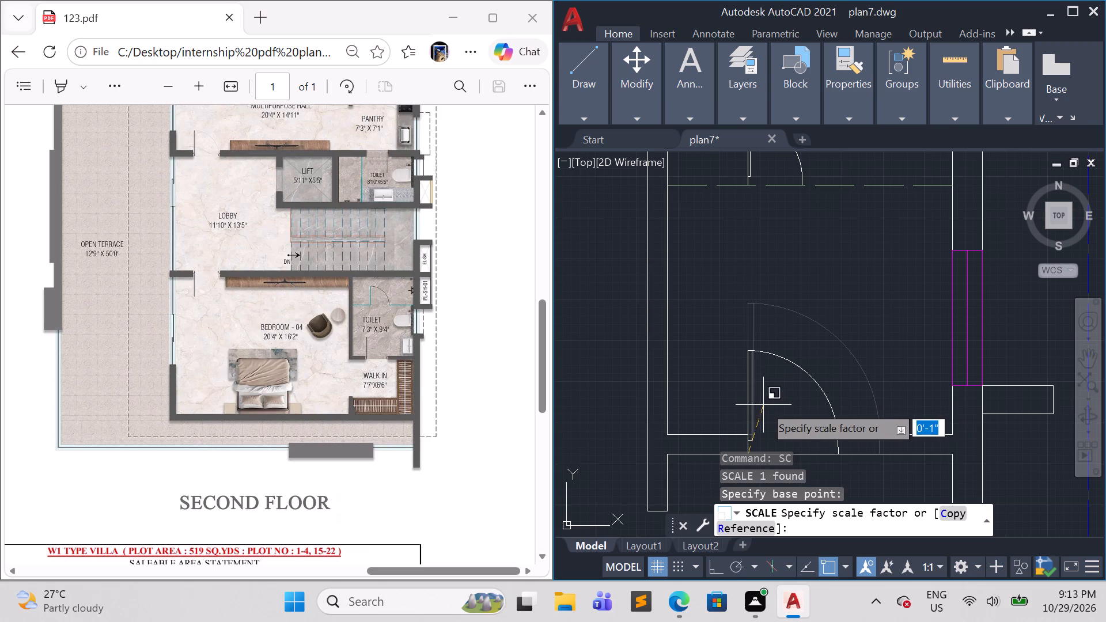
pyautogui.click(764, 405)
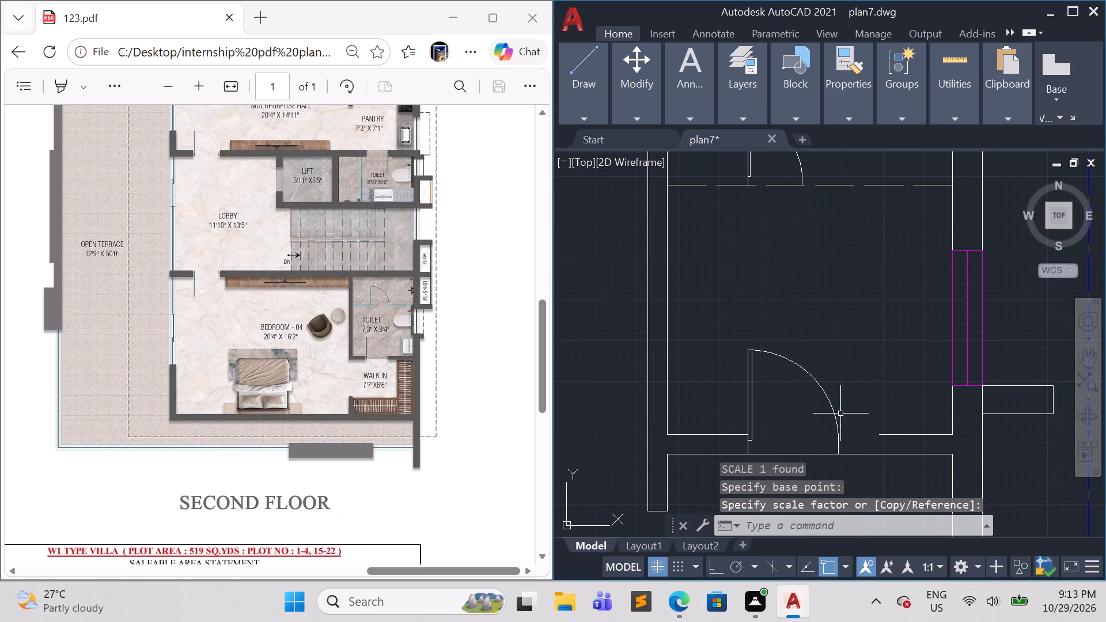
# Extend the upper line of the toilet's south wall from the east side to the edge of the smaller door.
pyautogui.write('ex')
pyautogui.press('Return')
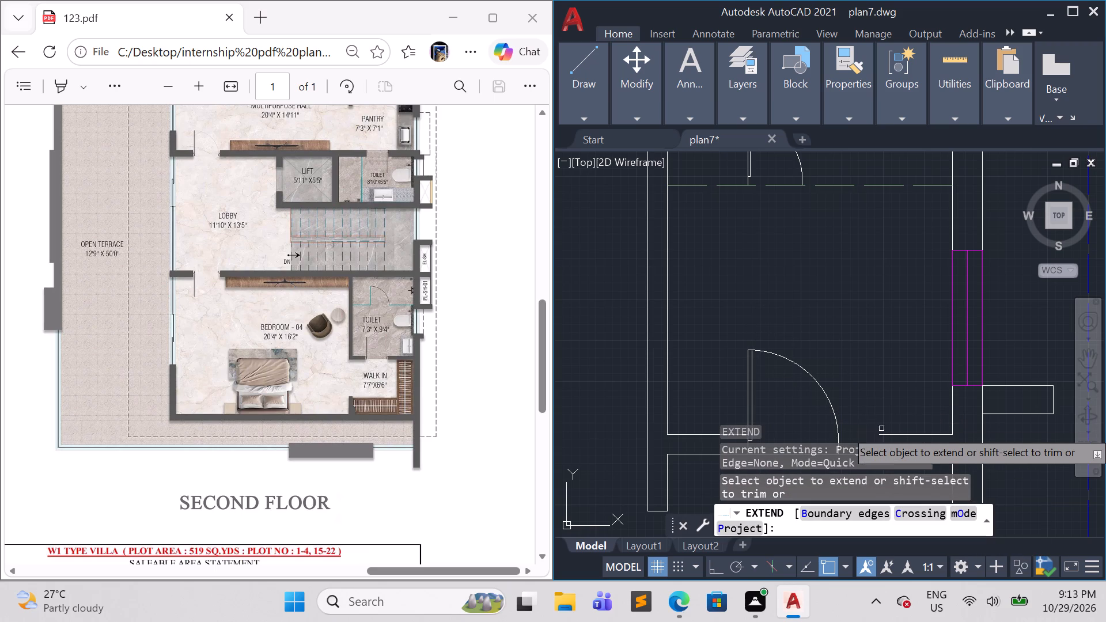
pyautogui.click(902, 437)
pyautogui.press('Escape')
pyautogui.scroll(-1, 902, 406)
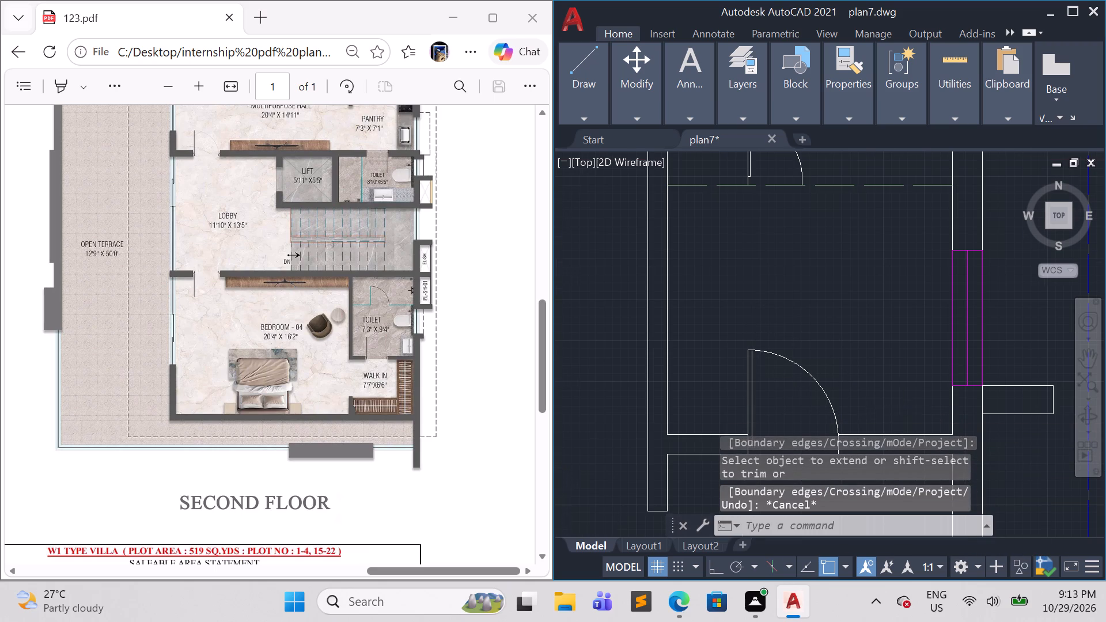
pyautogui.scroll(-1, 902, 406)
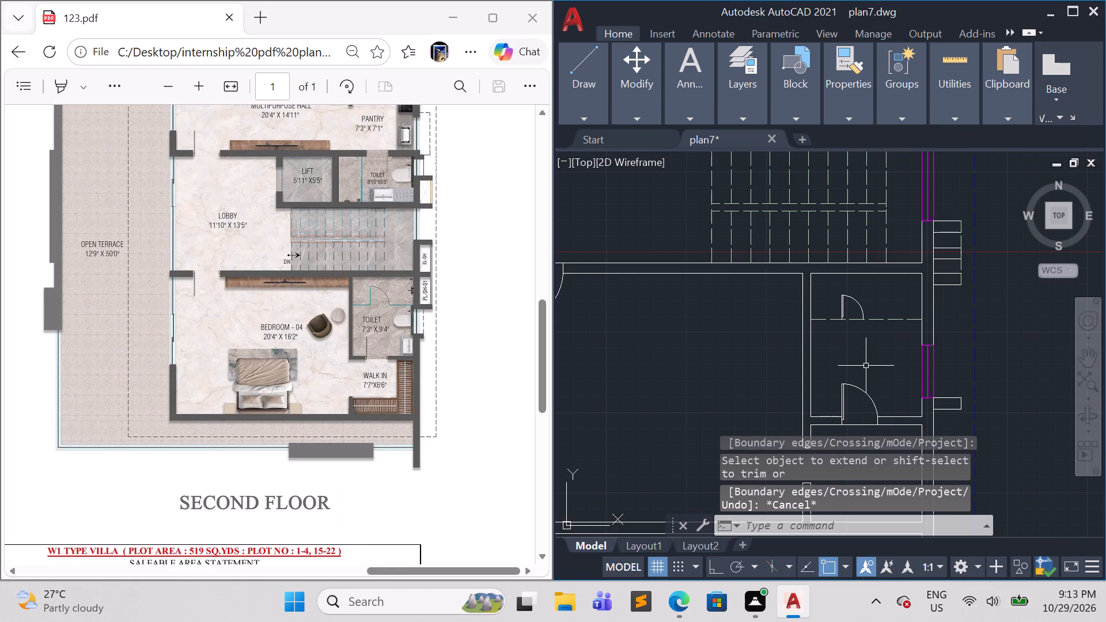
pyautogui.scroll(-1, 747, 376)
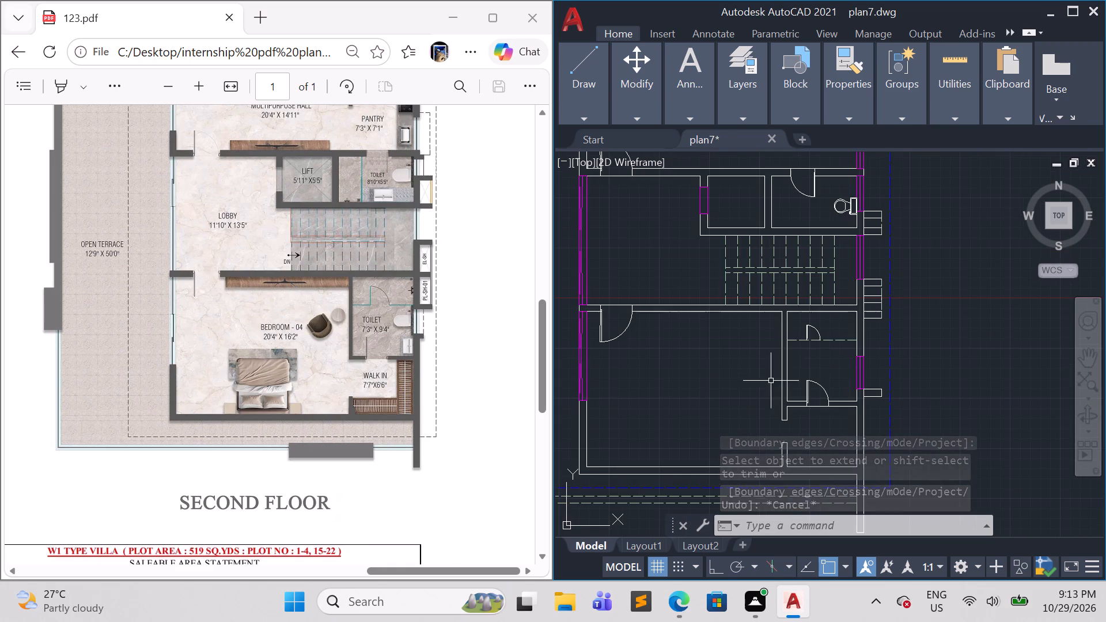
# Copy the WC block from the toilet beside the lift to the Bedroom-04 toilet's east wall, at the window's upper inner corner.
pyautogui.click(854, 210)
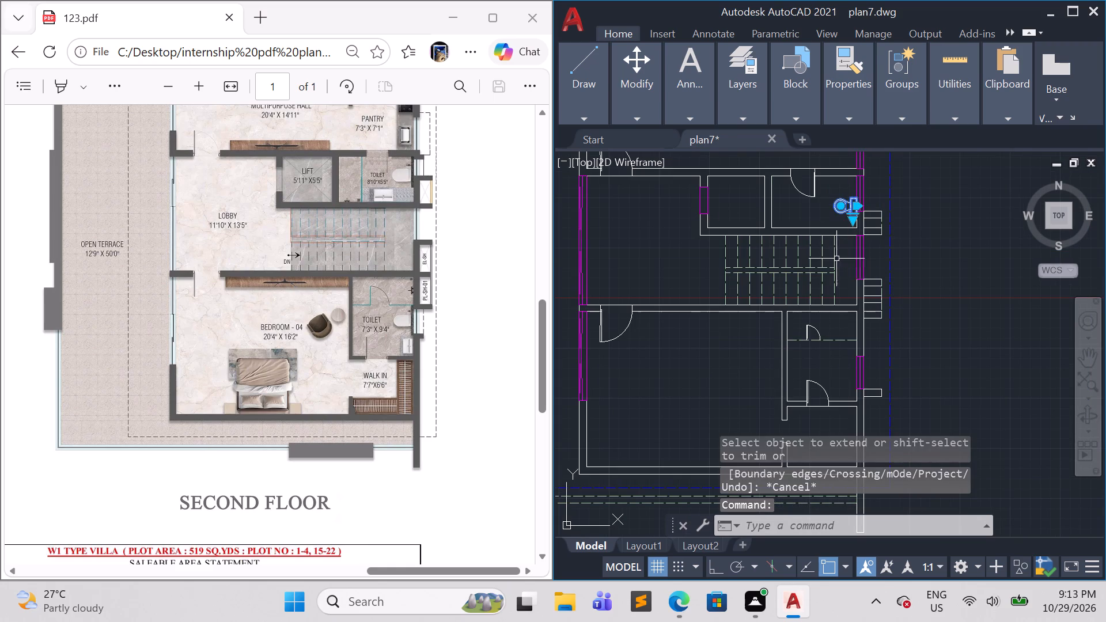
pyautogui.write('co')
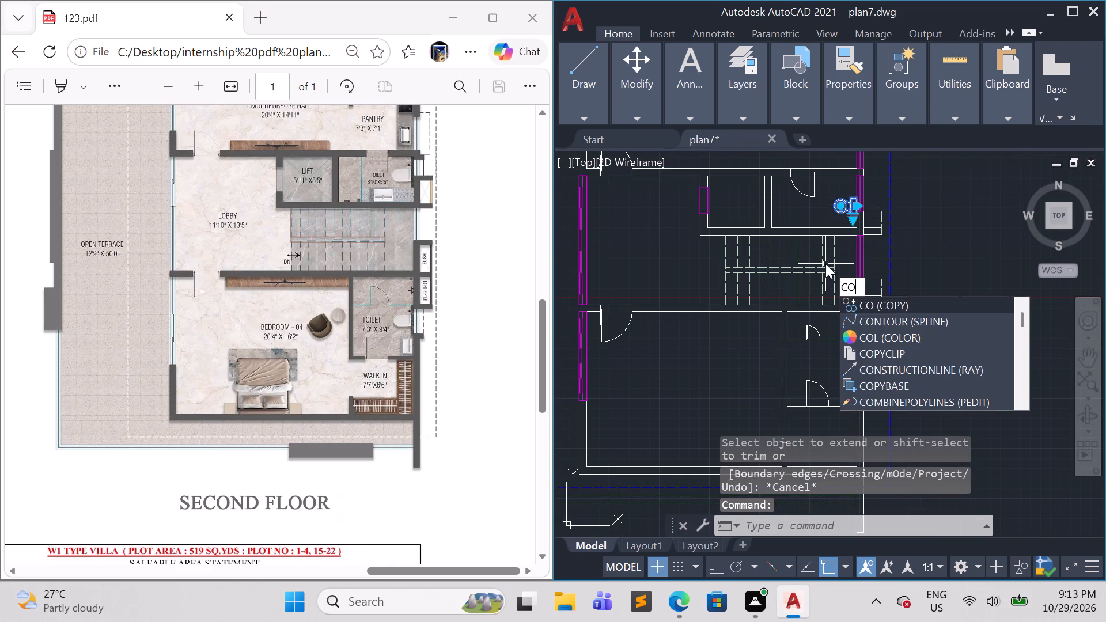
pyautogui.press('Return')
pyautogui.scroll(2, 874, 191)
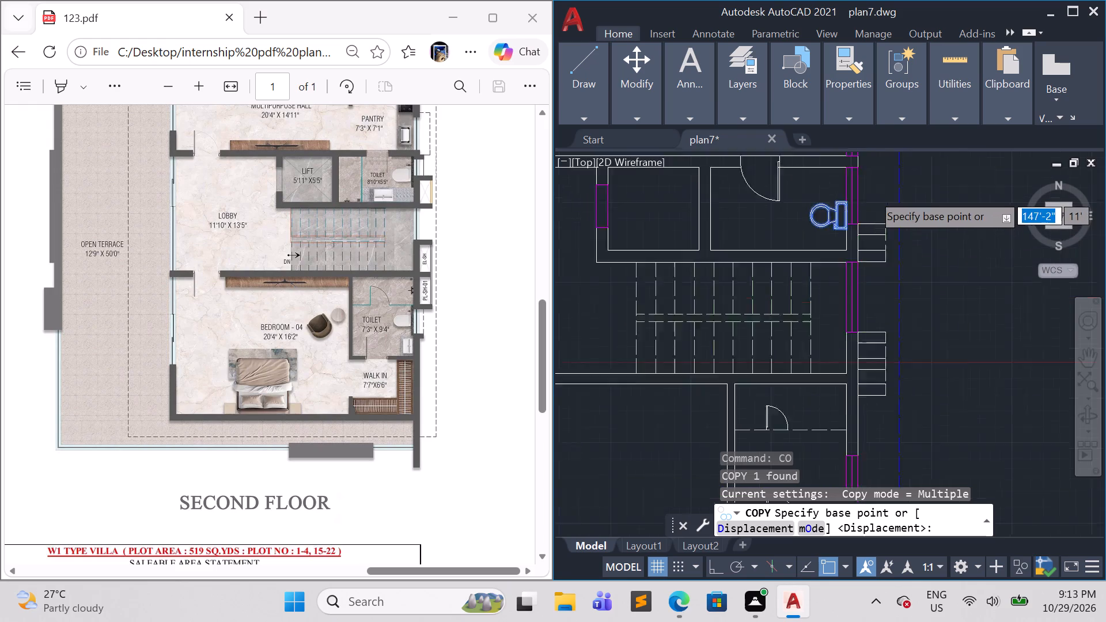
pyautogui.scroll(1, 872, 193)
pyautogui.click(808, 216)
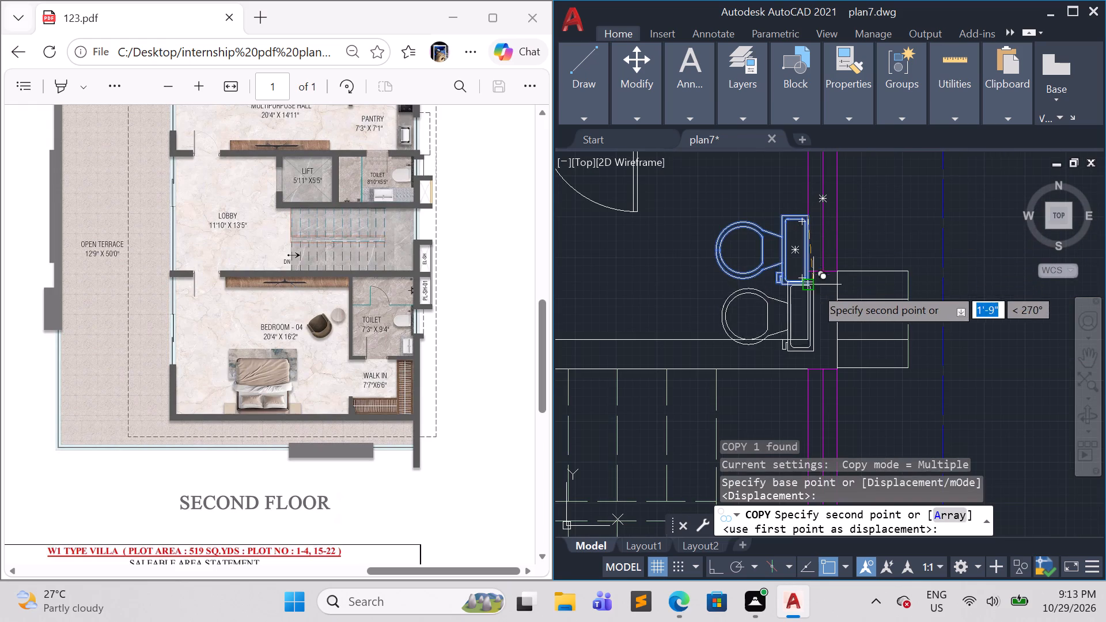
pyautogui.scroll(-5, 815, 291)
pyautogui.scroll(5, 818, 361)
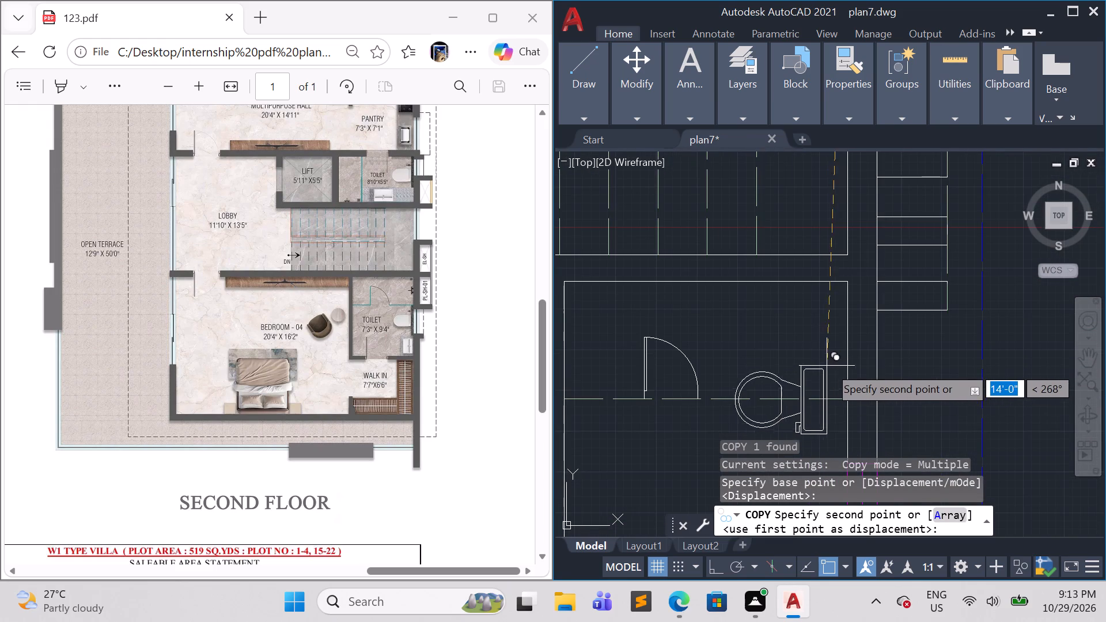
pyautogui.scroll(-3, 833, 372)
pyautogui.scroll(3, 833, 387)
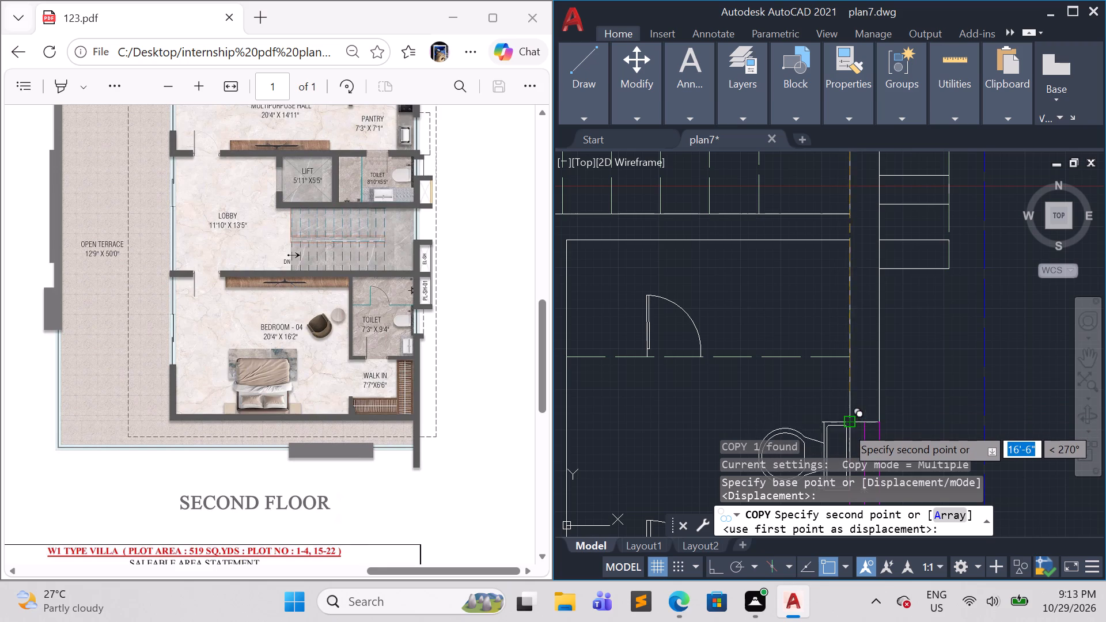
pyautogui.click(851, 424)
pyautogui.scroll(-2, 877, 382)
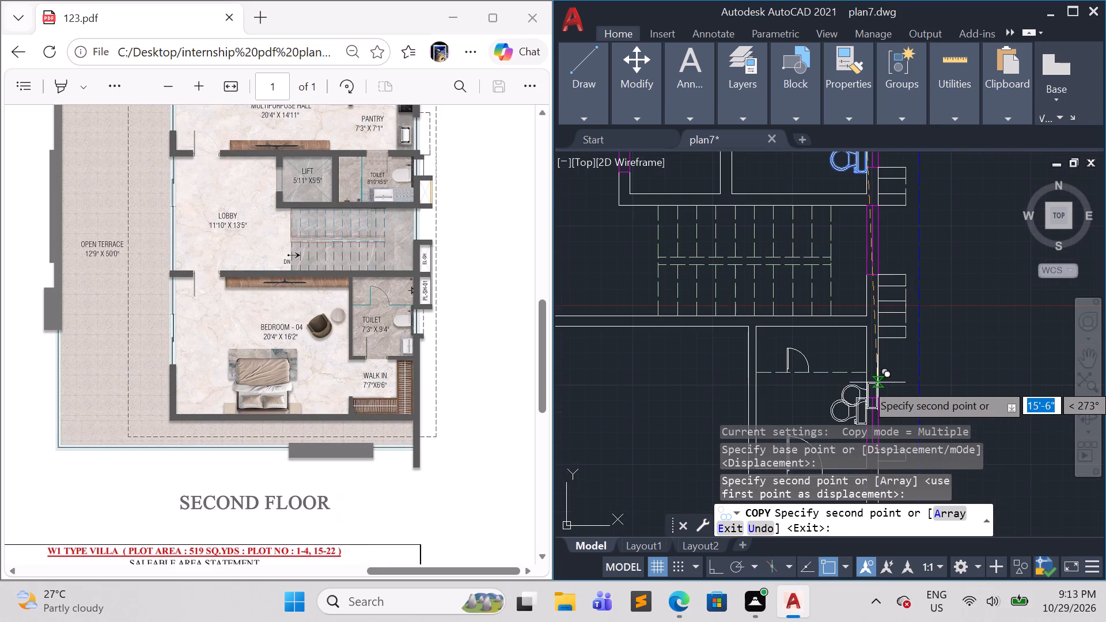
pyautogui.press('Escape')
pyautogui.scroll(-1, 892, 389)
pyautogui.moveTo(903, 382); pyautogui.dragTo(884, 209, button='middle')
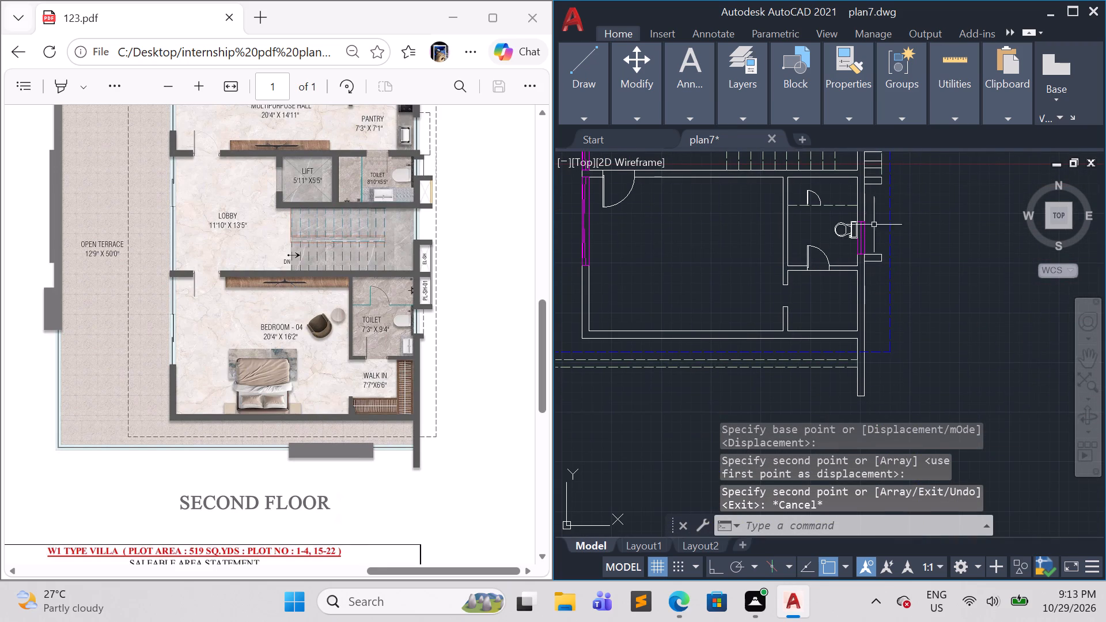
# Draw a horizontal rectangle across the dashed double line of the terrace's south edge, below the walk-in, with its top on the upper line.
pyautogui.scroll(-1, 741, 382)
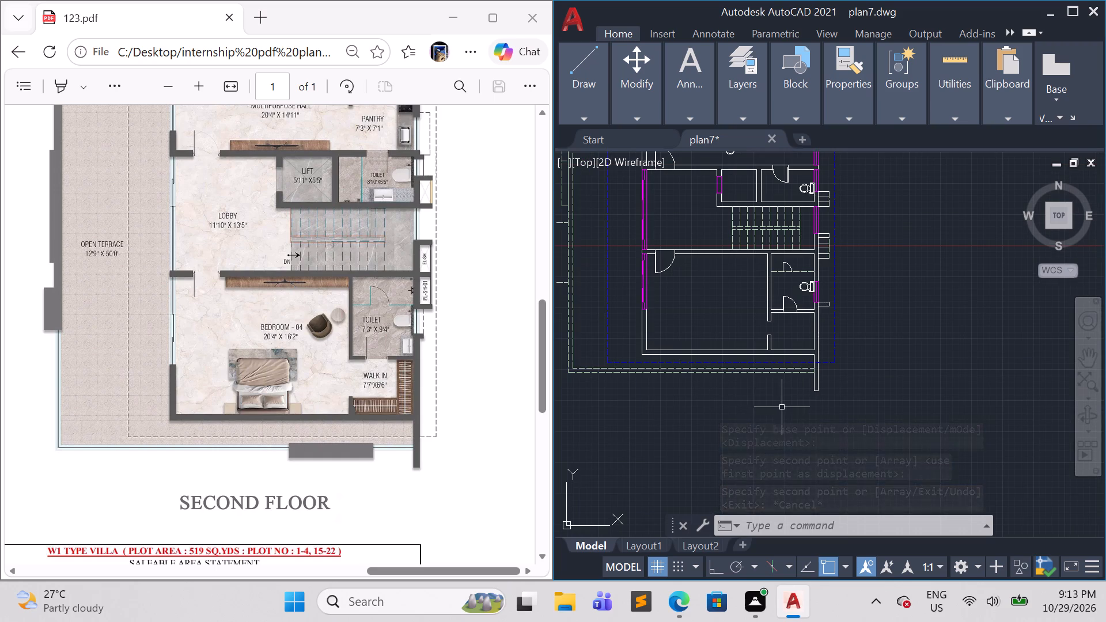
pyautogui.moveTo(760, 403); pyautogui.dragTo(835, 409, button='middle')
pyautogui.press('Escape')
pyautogui.scroll(1, 862, 407)
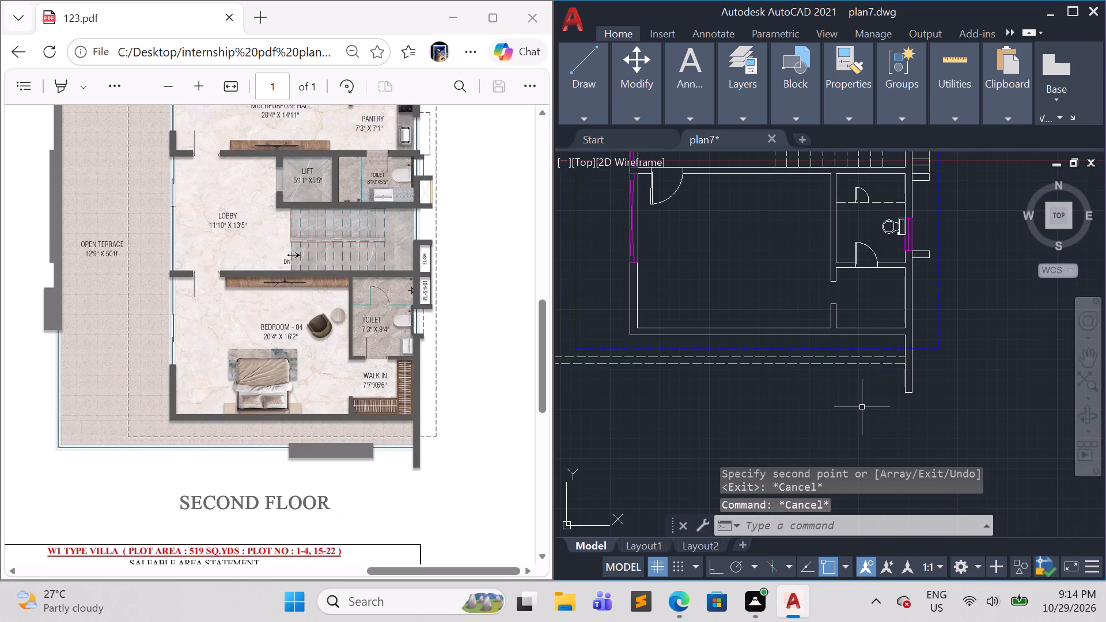
pyautogui.write('rec')
pyautogui.press('Return')
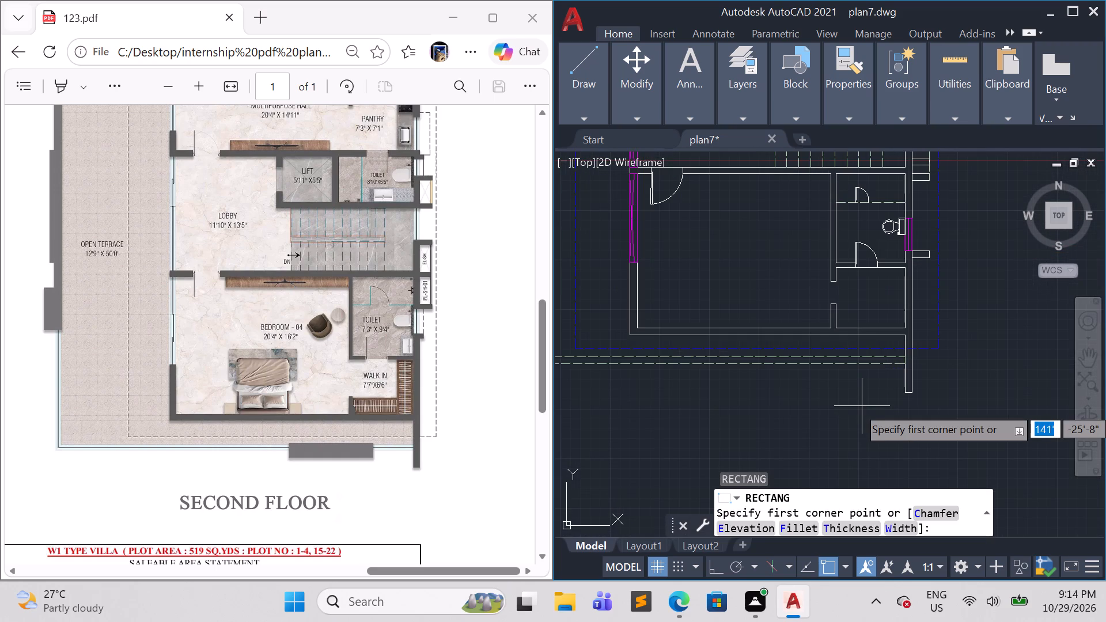
pyautogui.scroll(2, 830, 382)
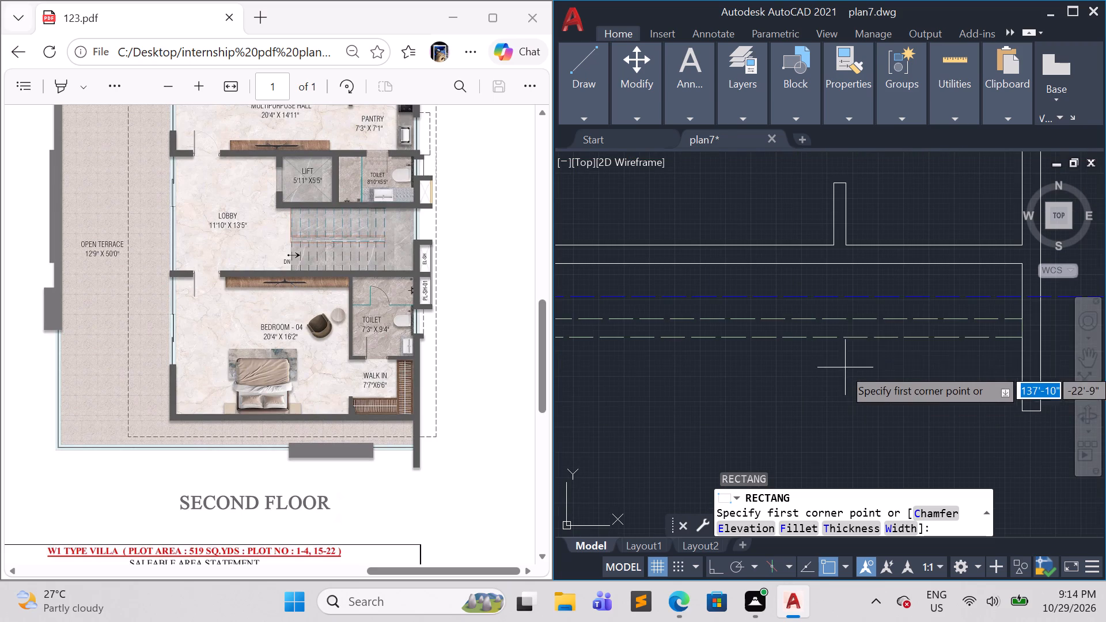
pyautogui.scroll(1, 923, 312)
pyautogui.click(919, 314)
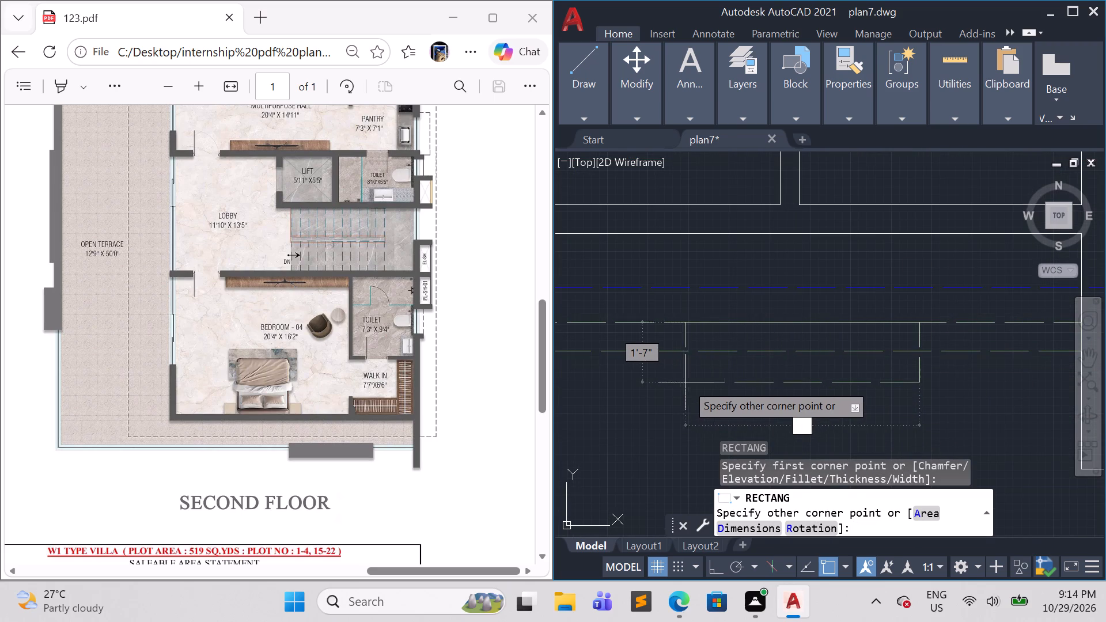
pyautogui.click(663, 386)
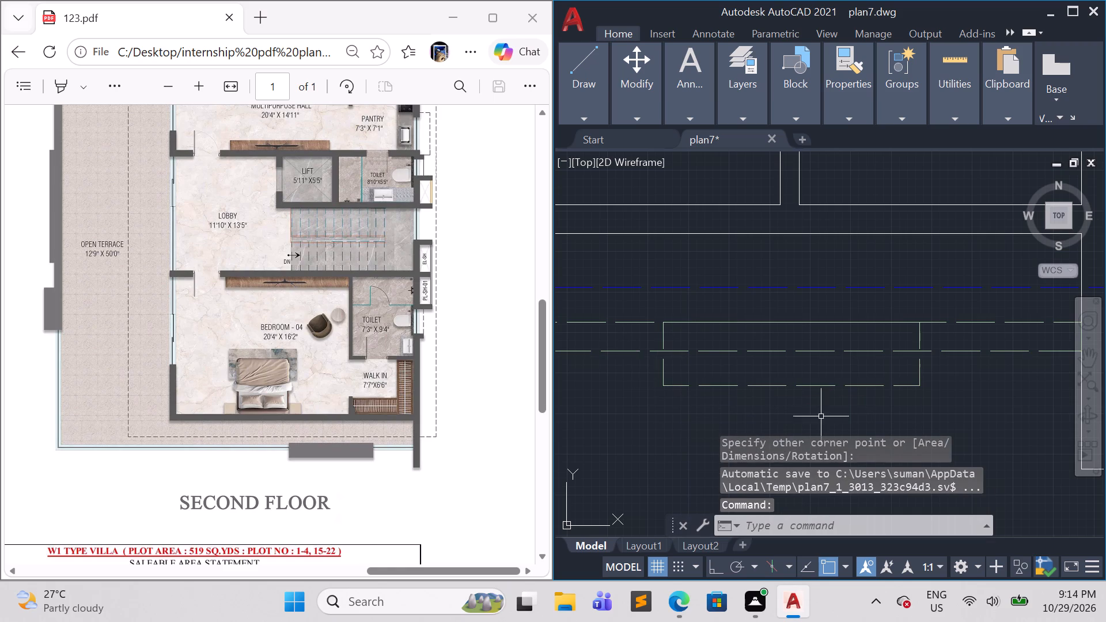
# Move the block rectangle on the terrace's south edge straight up so it is centred over the dashed double line.
pyautogui.click(862, 388)
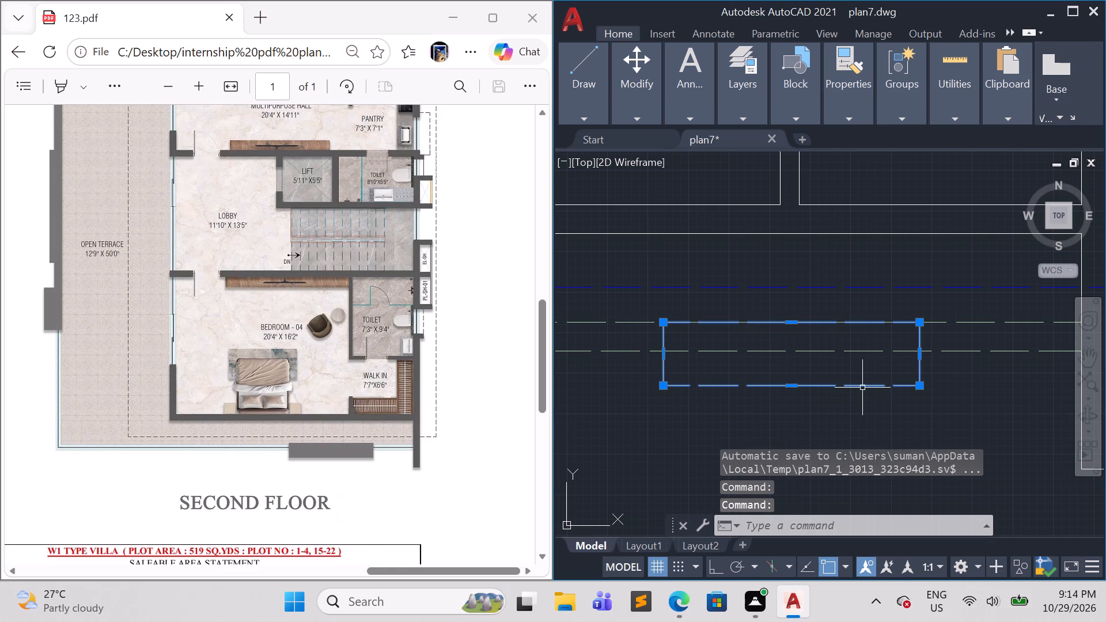
pyautogui.press('m')
pyautogui.press('Return')
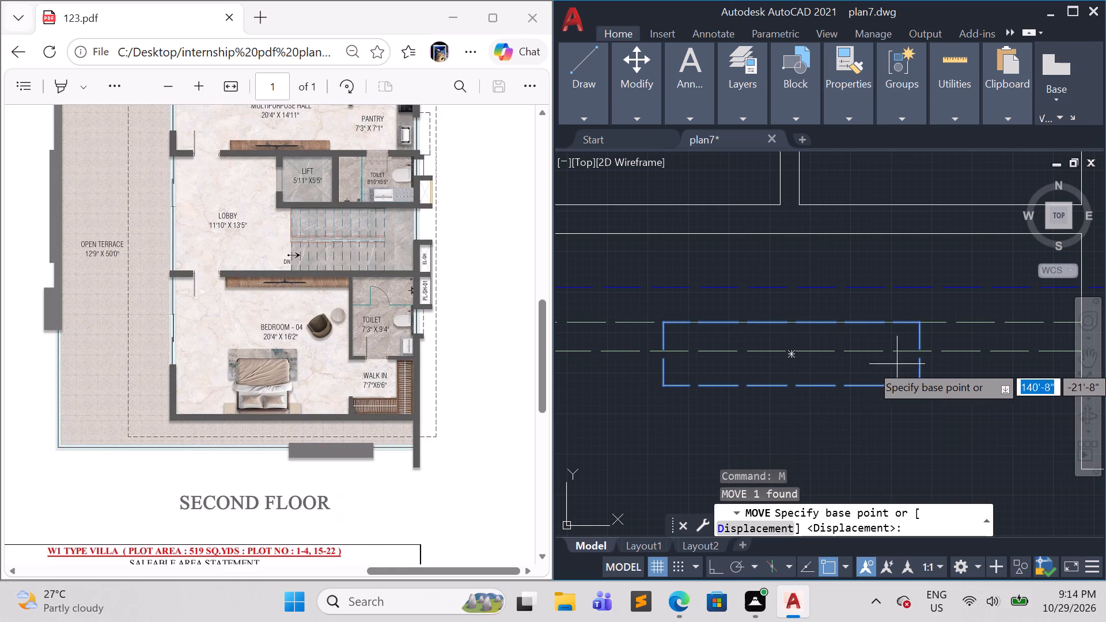
pyautogui.click(922, 320)
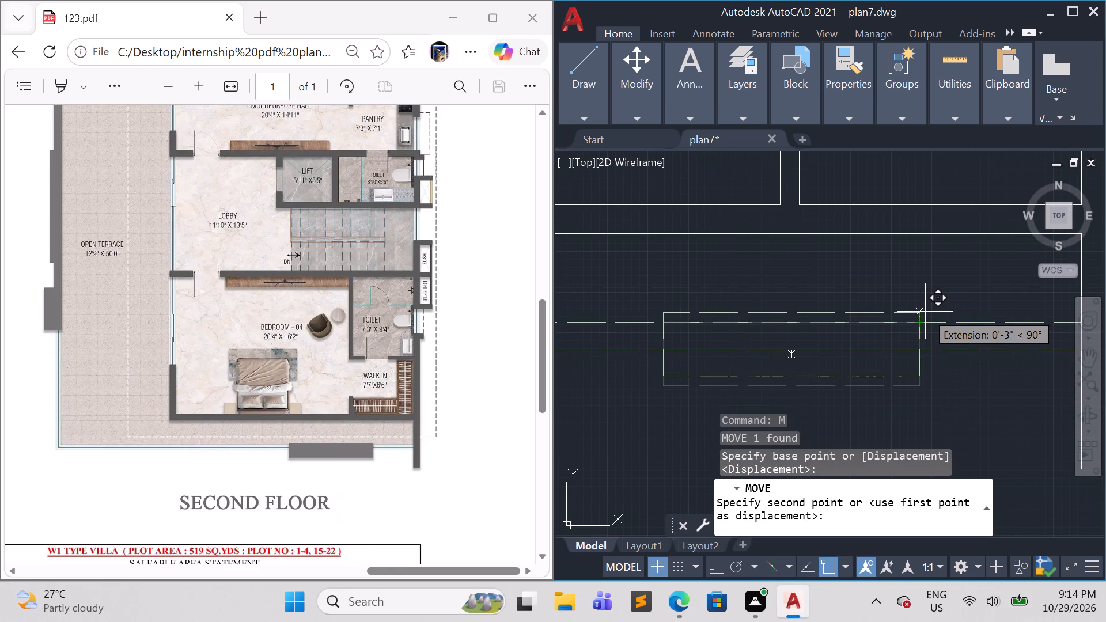
pyautogui.click(923, 308)
pyautogui.press('Escape')
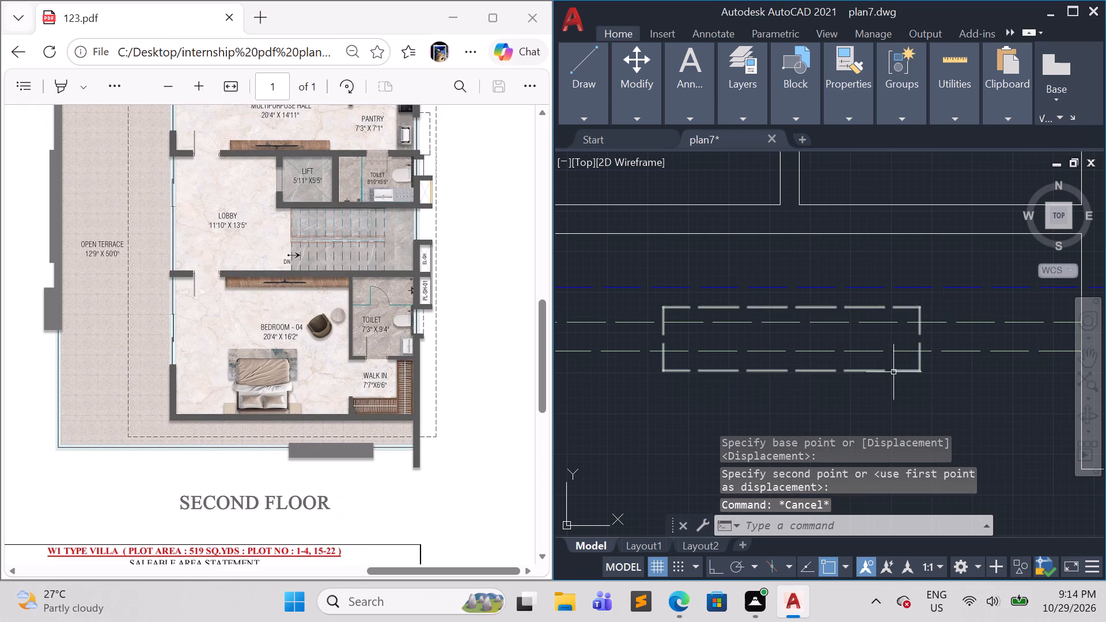
# Trim the two dashed terrace edge lines where they cross the inside of the block rectangle.
pyautogui.scroll(-3, 892, 387)
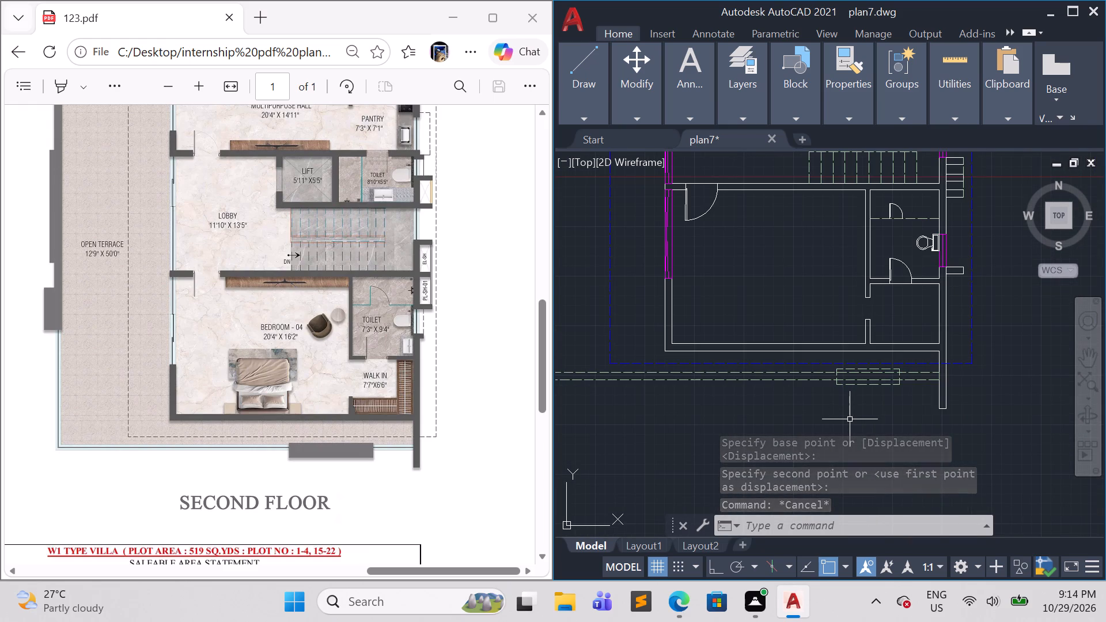
pyautogui.scroll(3, 877, 403)
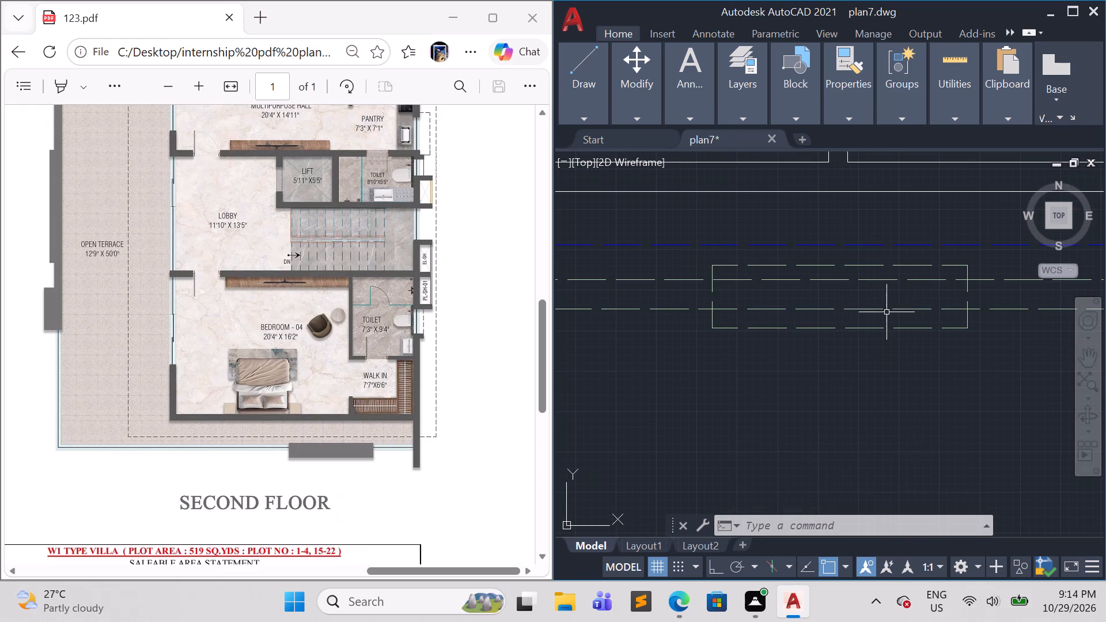
pyautogui.write('tr')
pyautogui.press('Return')
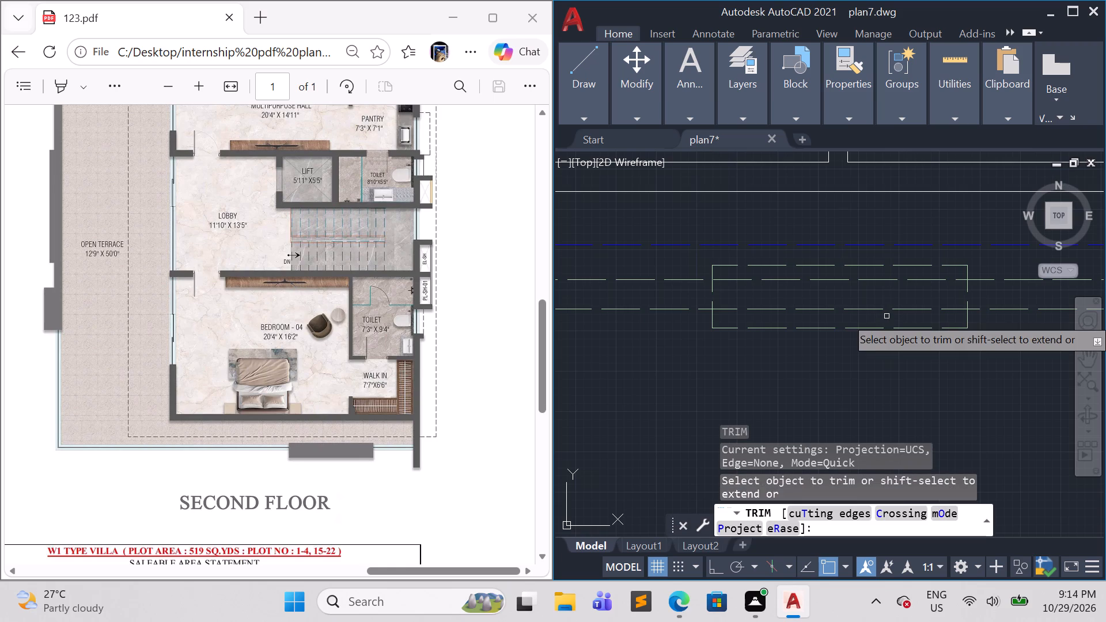
pyautogui.click(887, 316)
pyautogui.click(837, 276)
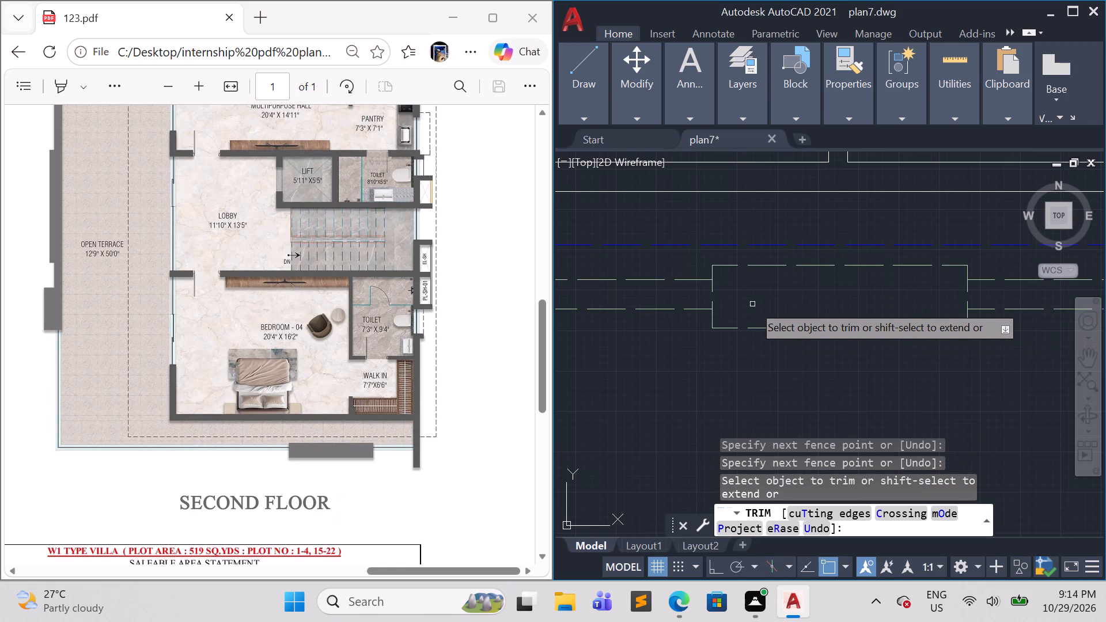
pyautogui.press('Escape')
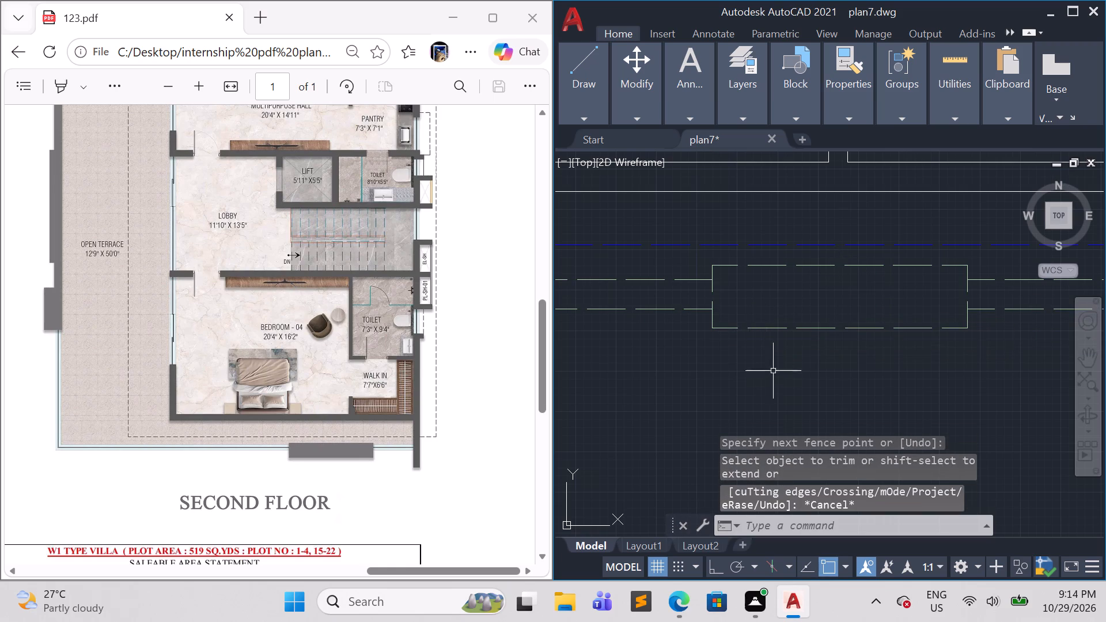
# Erase the stray WC block in the multipurpose hall, just north of the lift.
pyautogui.scroll(-3, 785, 375)
pyautogui.scroll(-2, 829, 401)
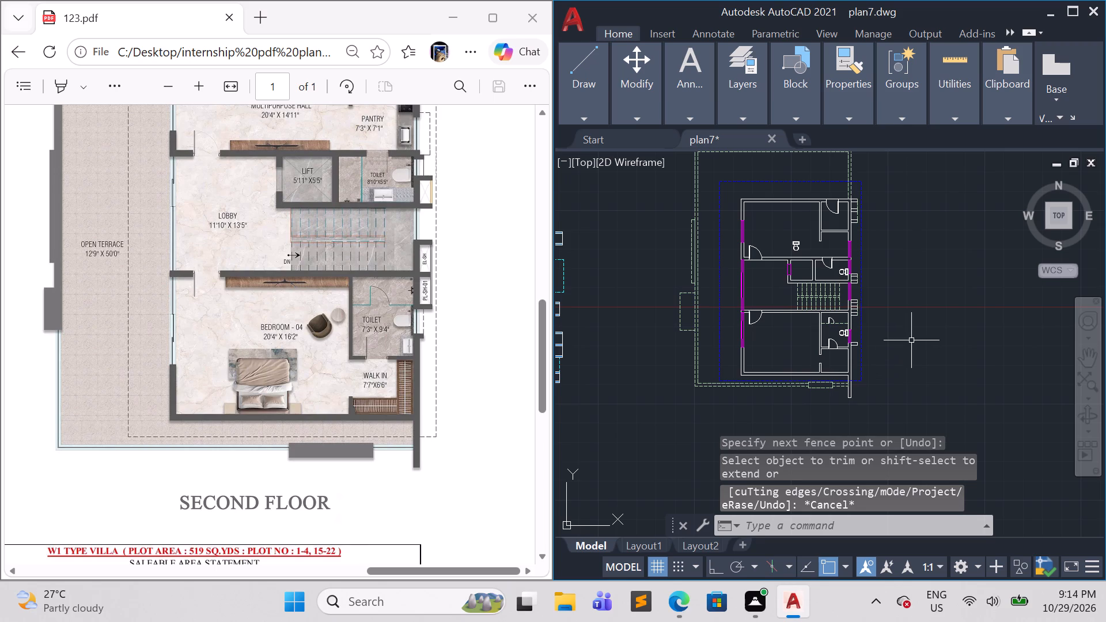
pyautogui.scroll(3, 806, 257)
pyautogui.click(791, 237)
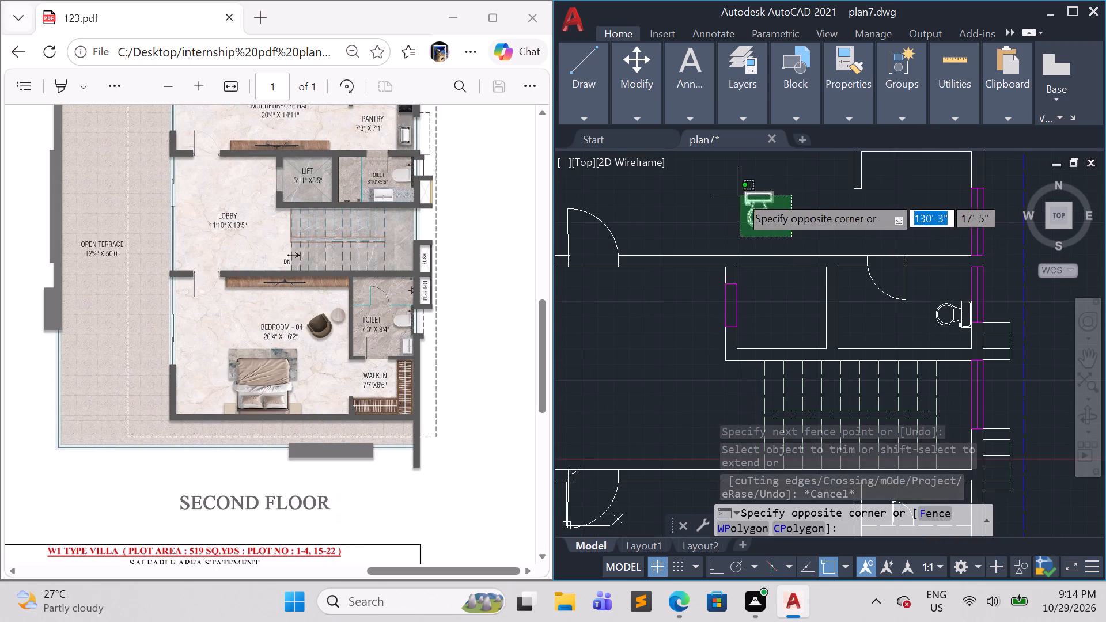
pyautogui.click(730, 190)
pyautogui.press('e')
pyautogui.press('Return')
pyautogui.press('Escape')
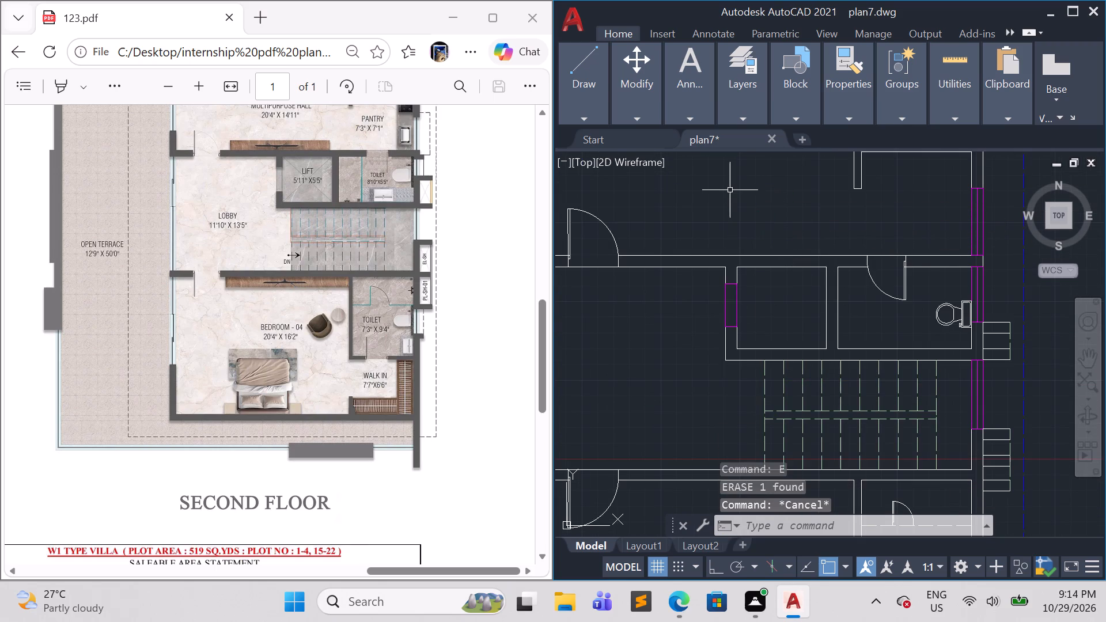
# Draw the pantry counter as a rectangle about 2'-6" wide and 6'-10" long against the east wall, between the store and toilet walls.
pyautogui.scroll(-3, 741, 215)
pyautogui.scroll(2, 367, 374)
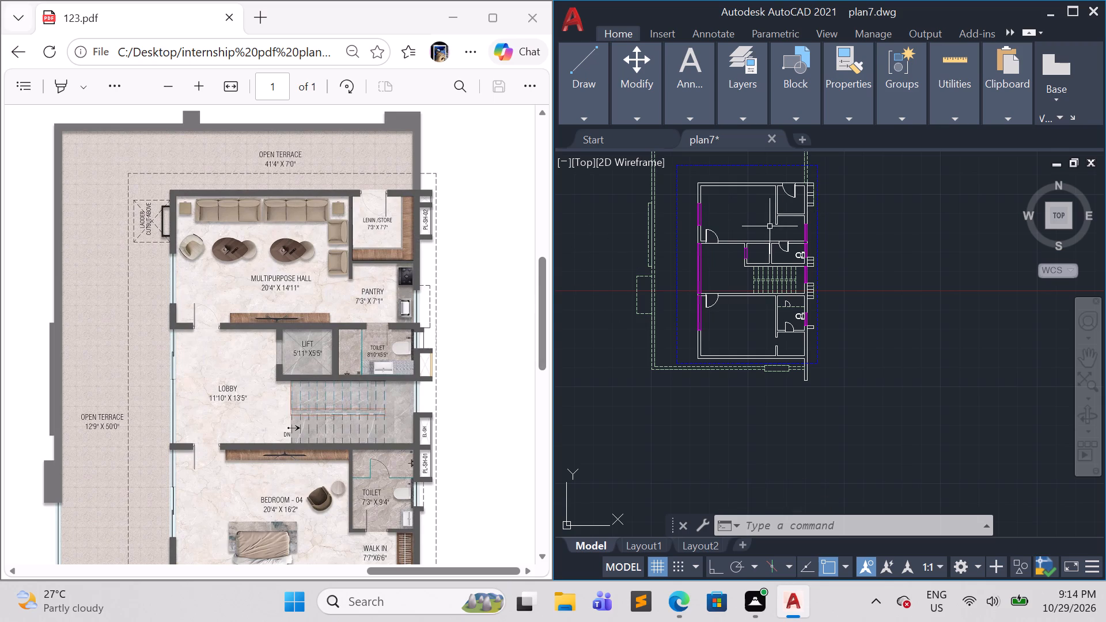
pyautogui.scroll(1, 810, 265)
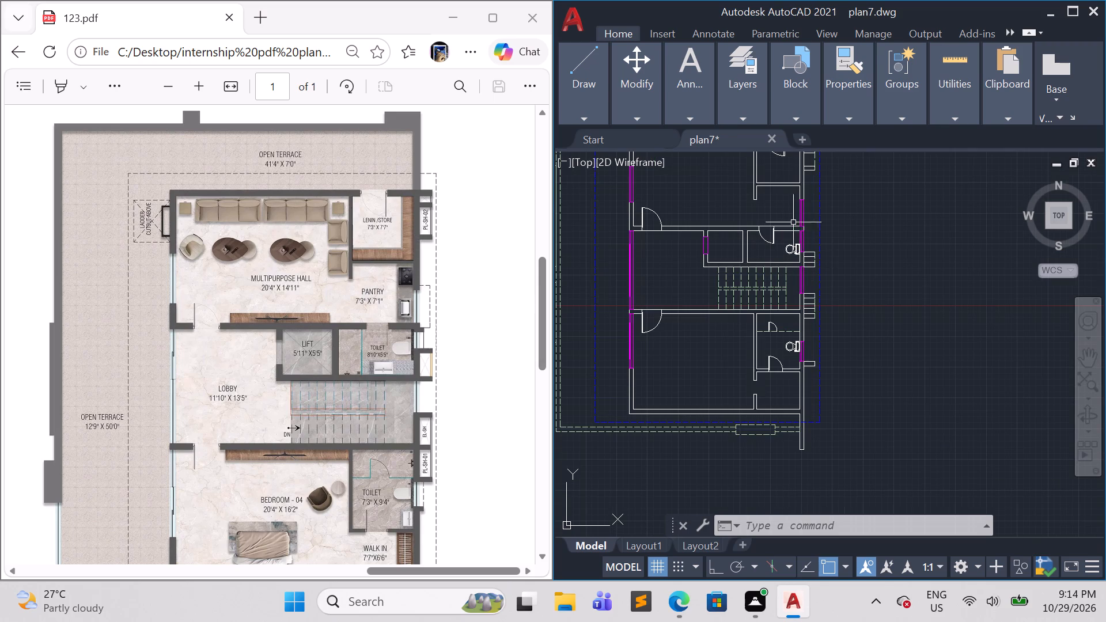
pyautogui.moveTo(897, 243); pyautogui.dragTo(885, 323, button='middle')
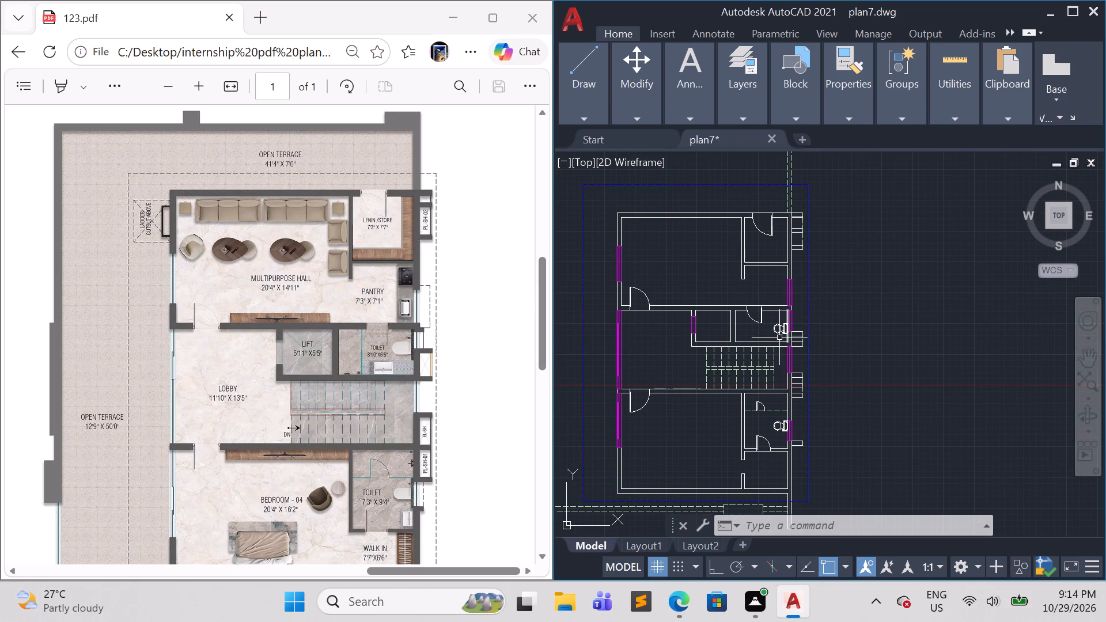
pyautogui.scroll(3, 776, 291)
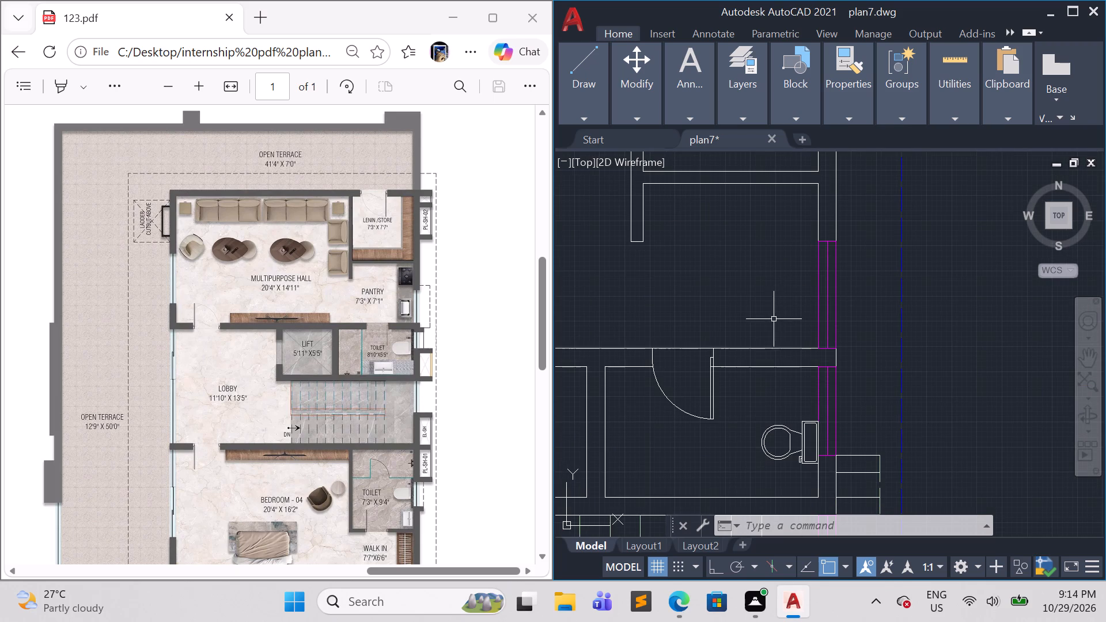
pyautogui.press('l')
pyautogui.press('Escape')
pyautogui.press('Escape')
pyautogui.press('Escape')
pyautogui.write('rec')
pyautogui.press('Return')
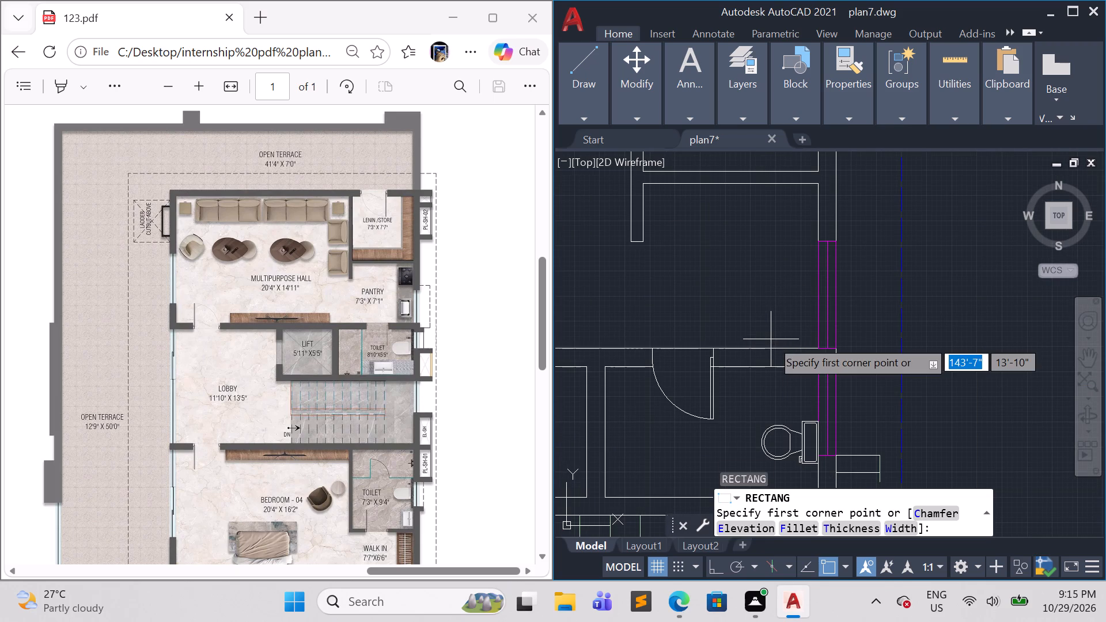
pyautogui.click(818, 345)
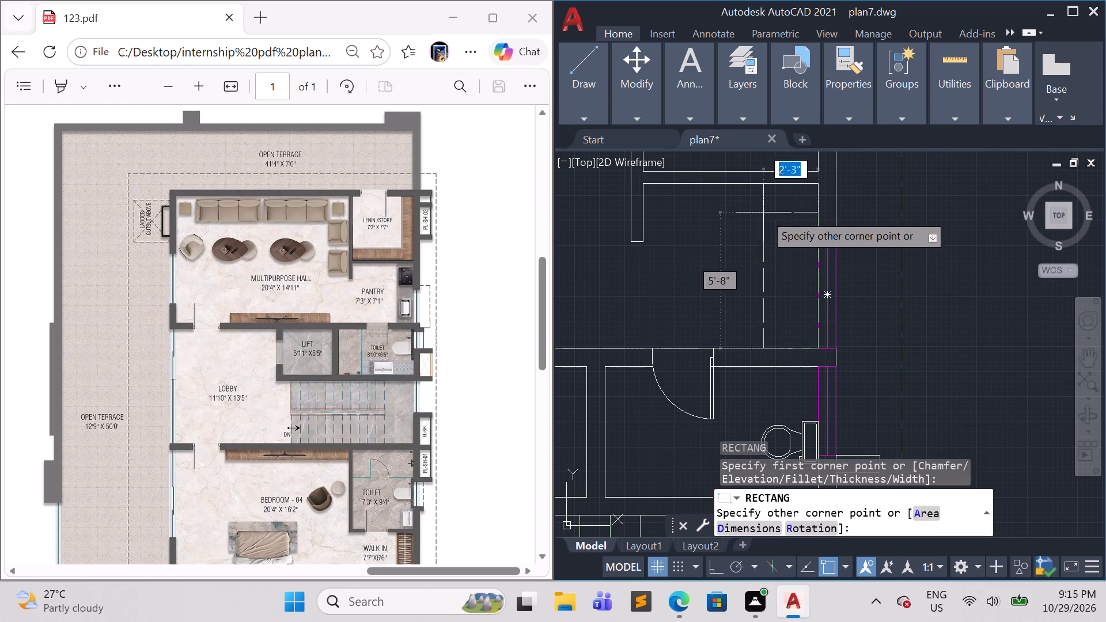
pyautogui.click(757, 183)
pyautogui.press('Escape')
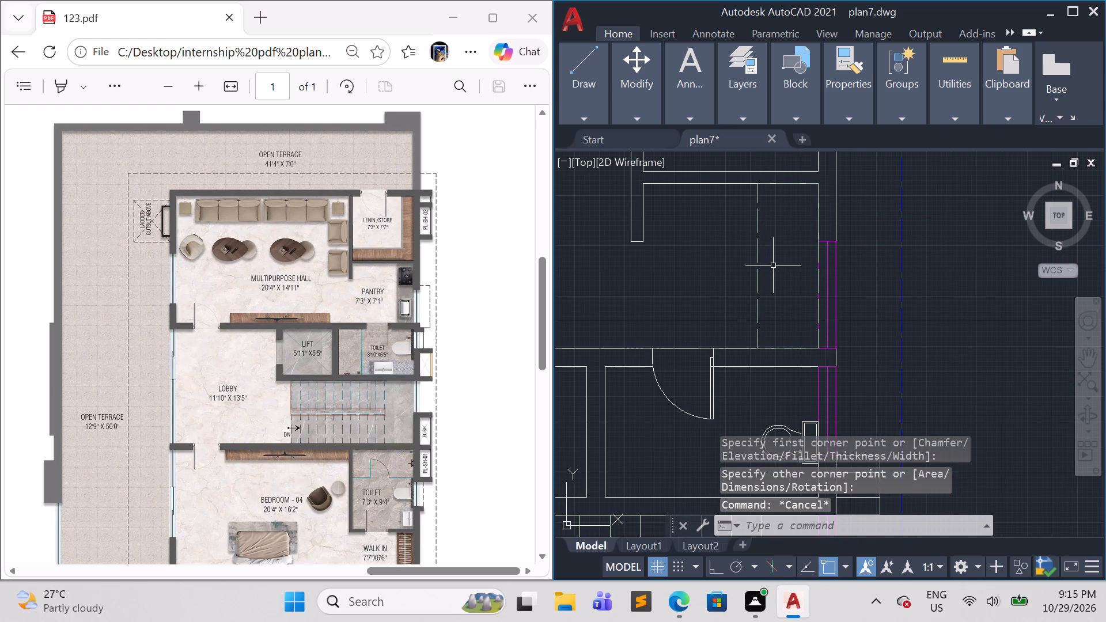
# Draw the hob as an upright rectangle about 1' wide and 2'-6" long inside the north part of the pantry counter.
pyautogui.write('rec')
pyautogui.press('Return')
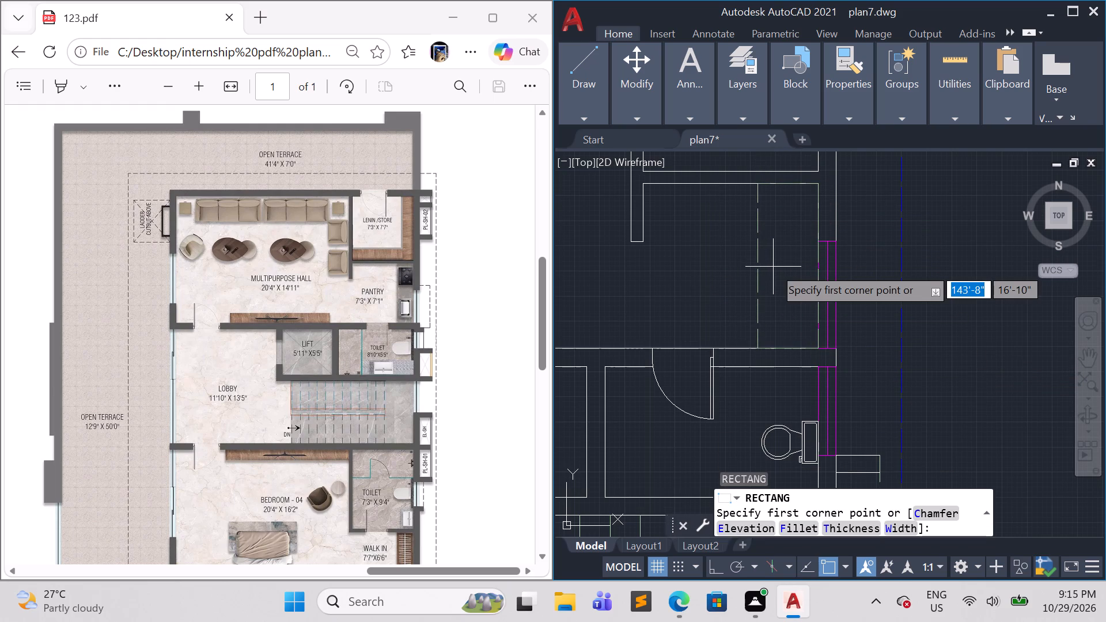
pyautogui.click(775, 204)
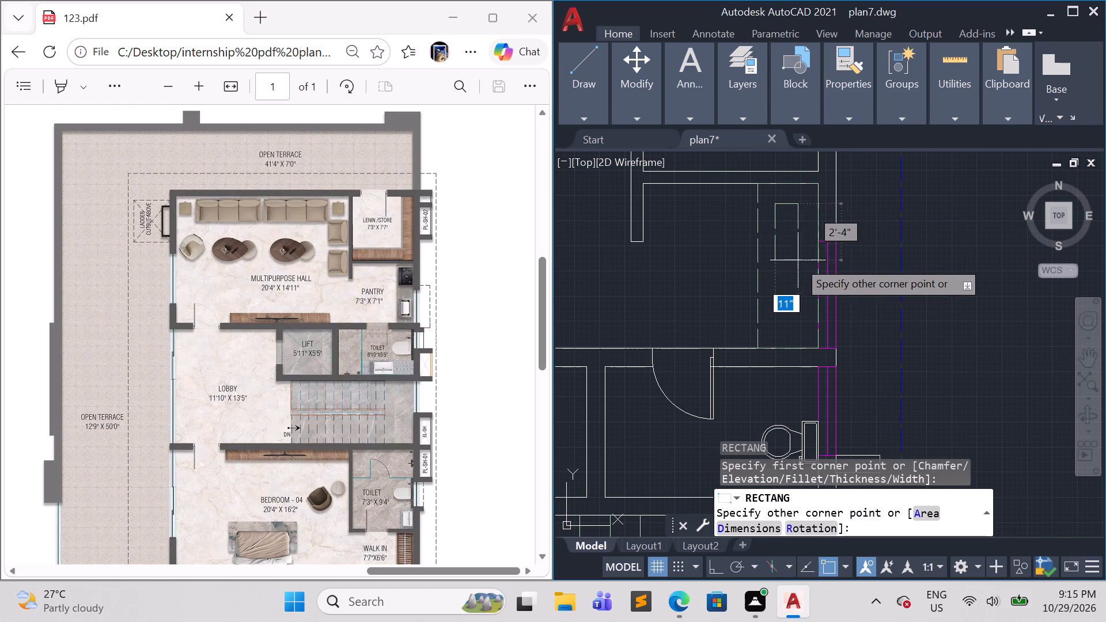
pyautogui.click(802, 264)
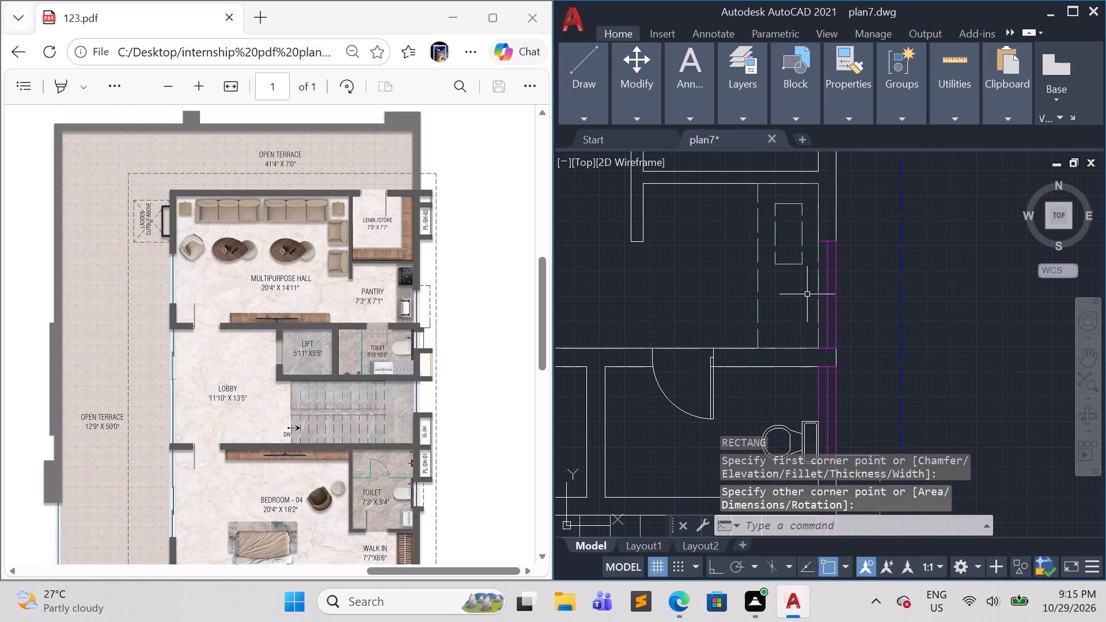
pyautogui.press('Escape')
# Draw the sink as a shorter rectangle about 1'-1" wide, starting about 1'-2" below the hob and aligned with its sides.
pyautogui.press('space')
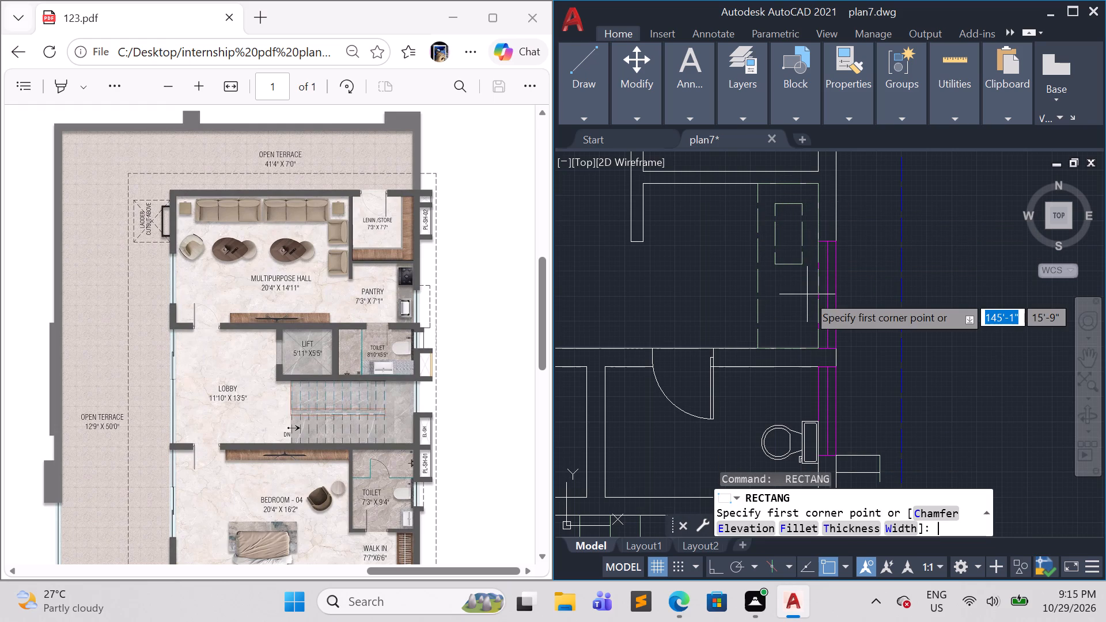
pyautogui.click(773, 292)
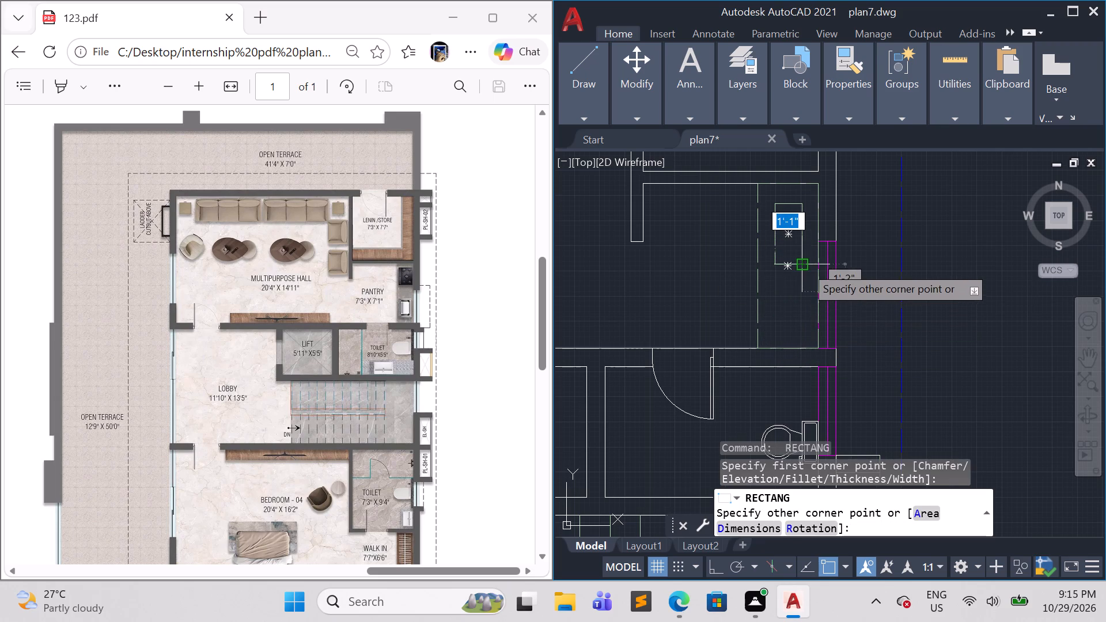
pyautogui.click(802, 333)
pyautogui.press('Escape')
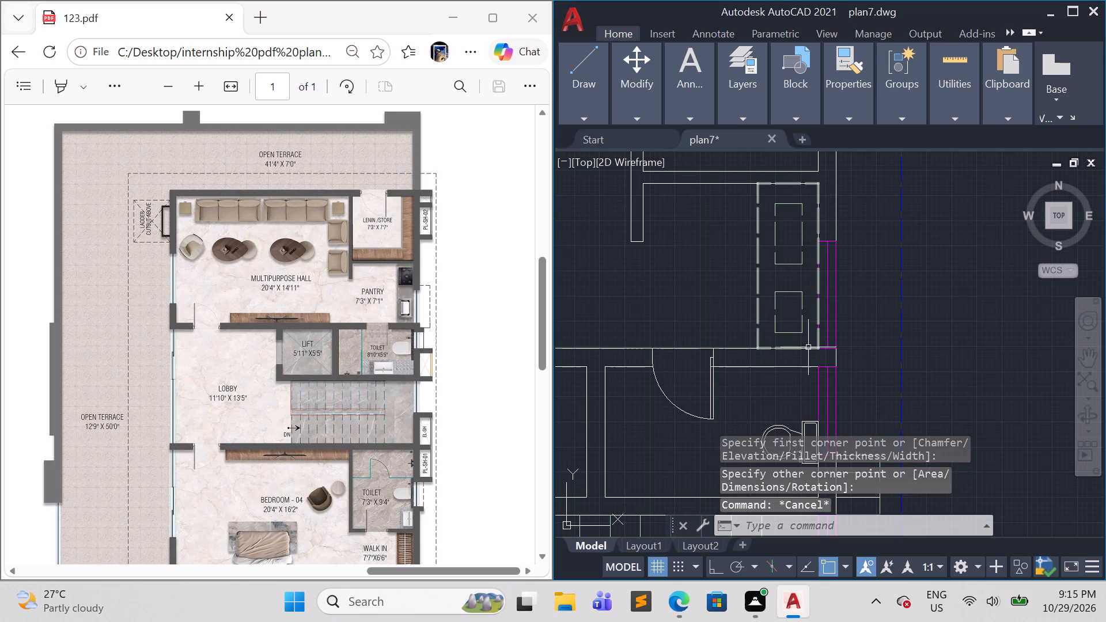
# Fillet all four corners of the sink rectangle in the pantry counter with a 3" radius.
pyautogui.press('f')
pyautogui.press('Return')
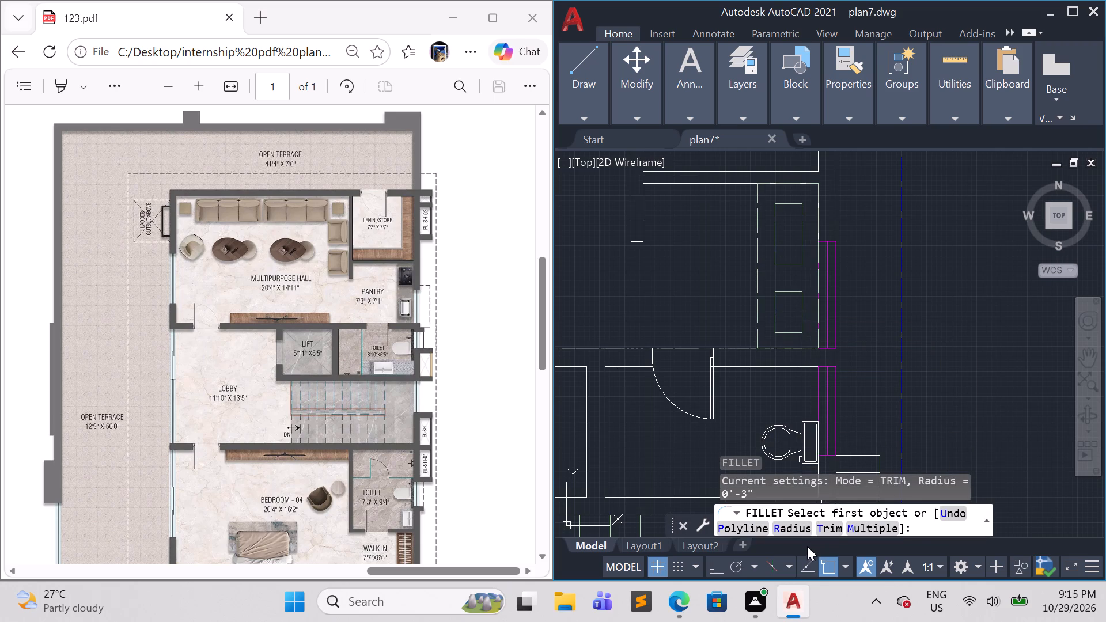
pyautogui.click(786, 532)
pyautogui.click(789, 521)
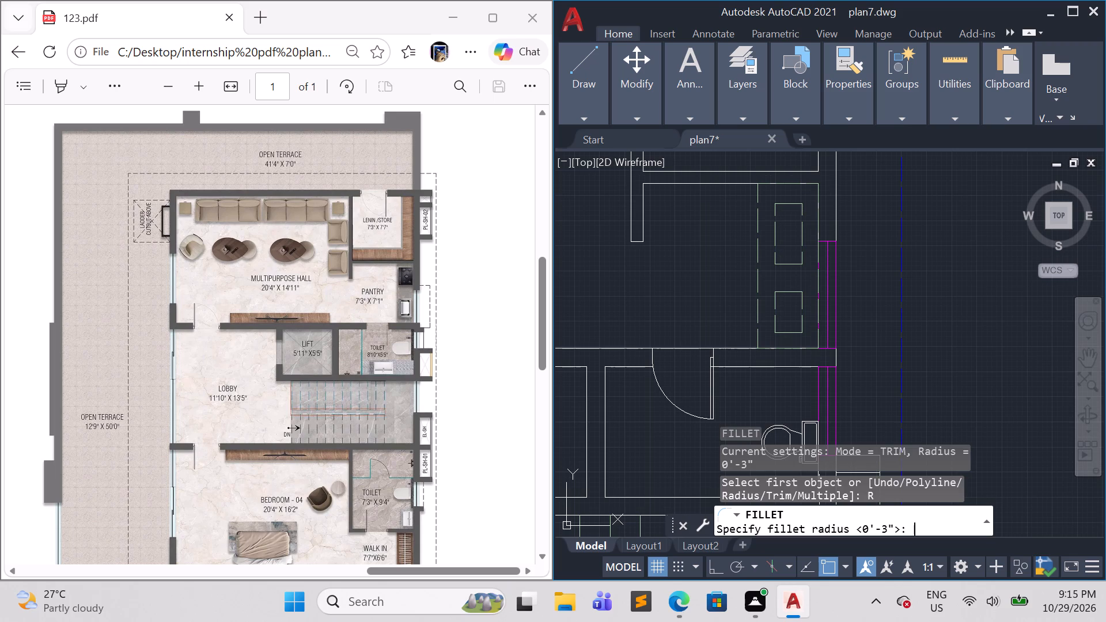
pyautogui.press('Return')
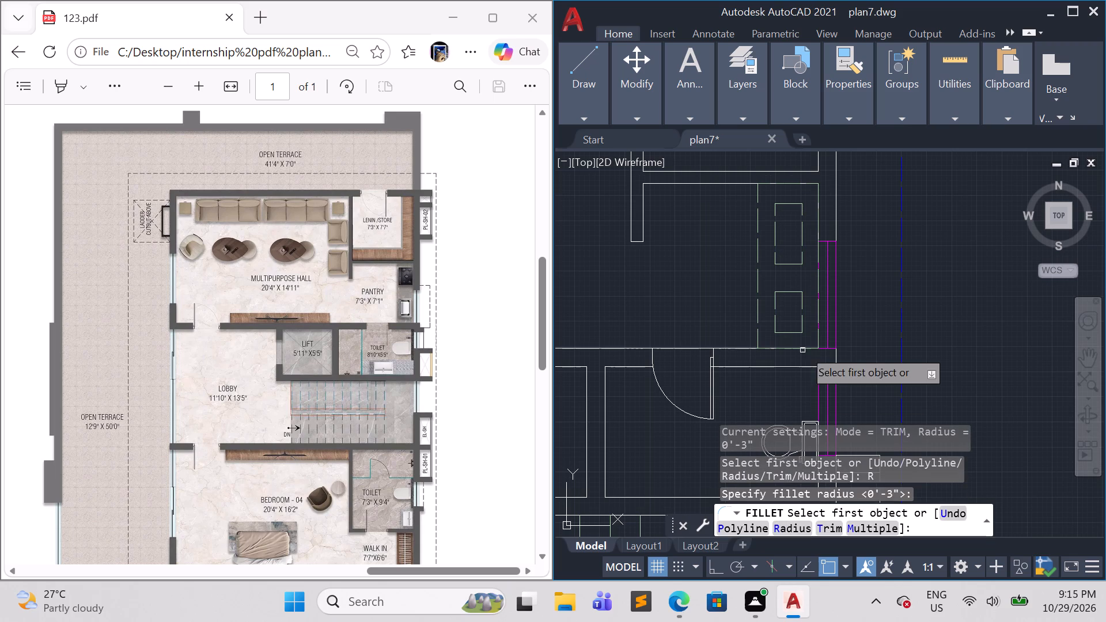
pyautogui.click(804, 305)
pyautogui.click(792, 293)
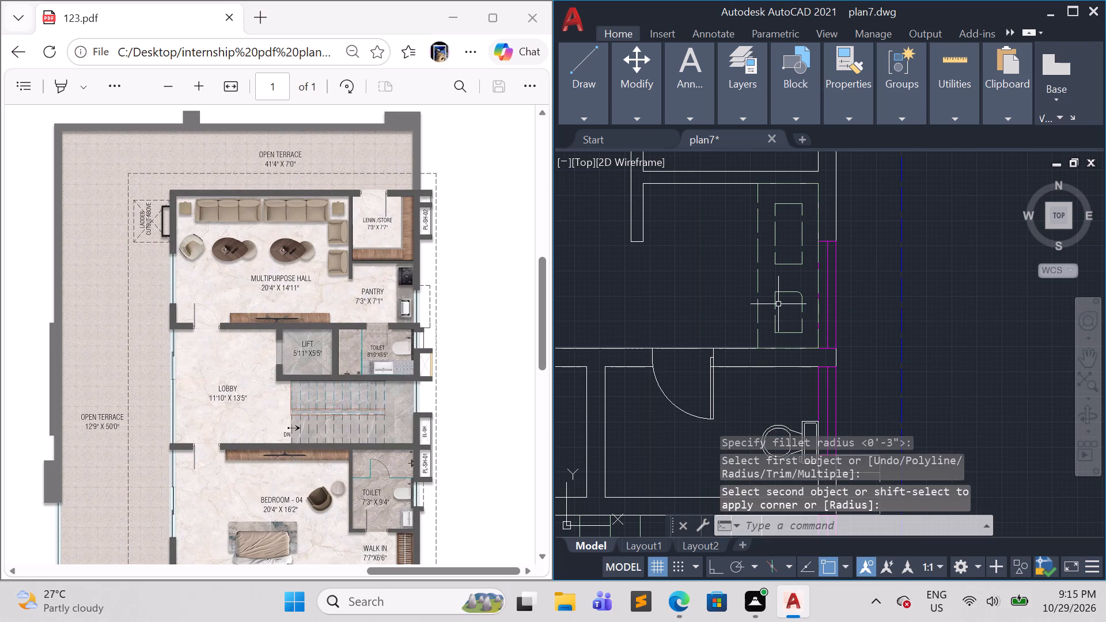
pyautogui.press('space')
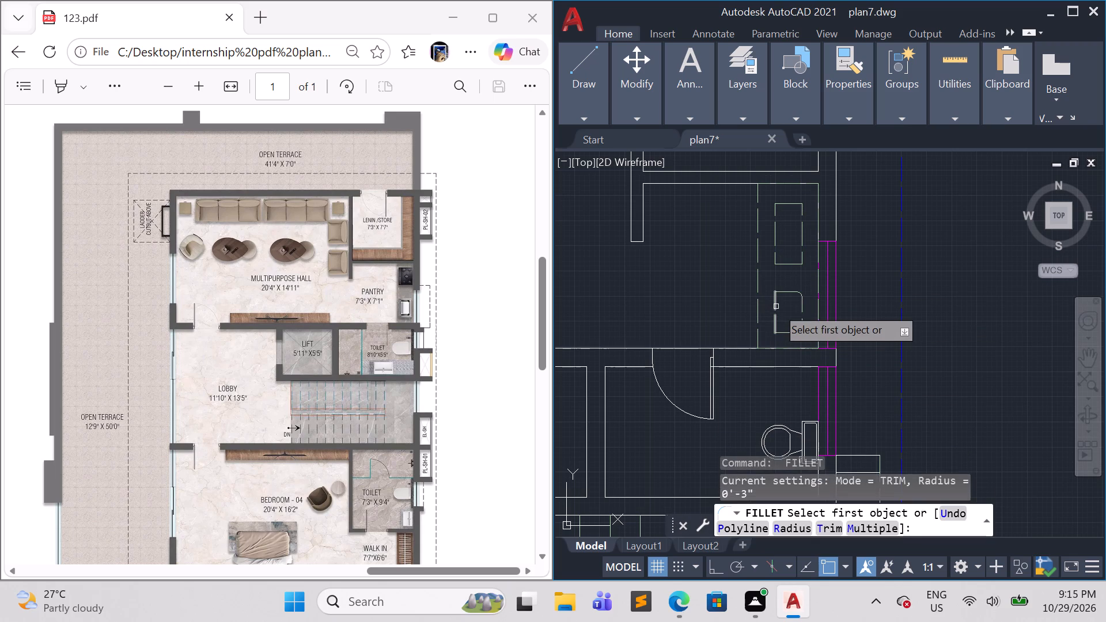
pyautogui.click(776, 305)
pyautogui.click(784, 294)
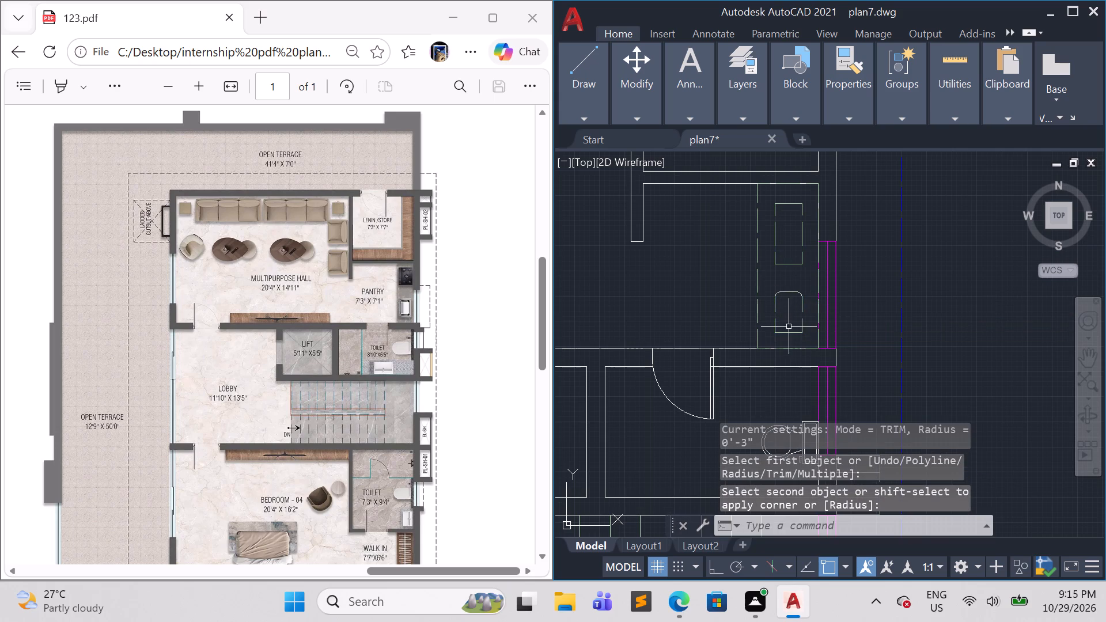
pyautogui.press('space')
pyautogui.click(788, 335)
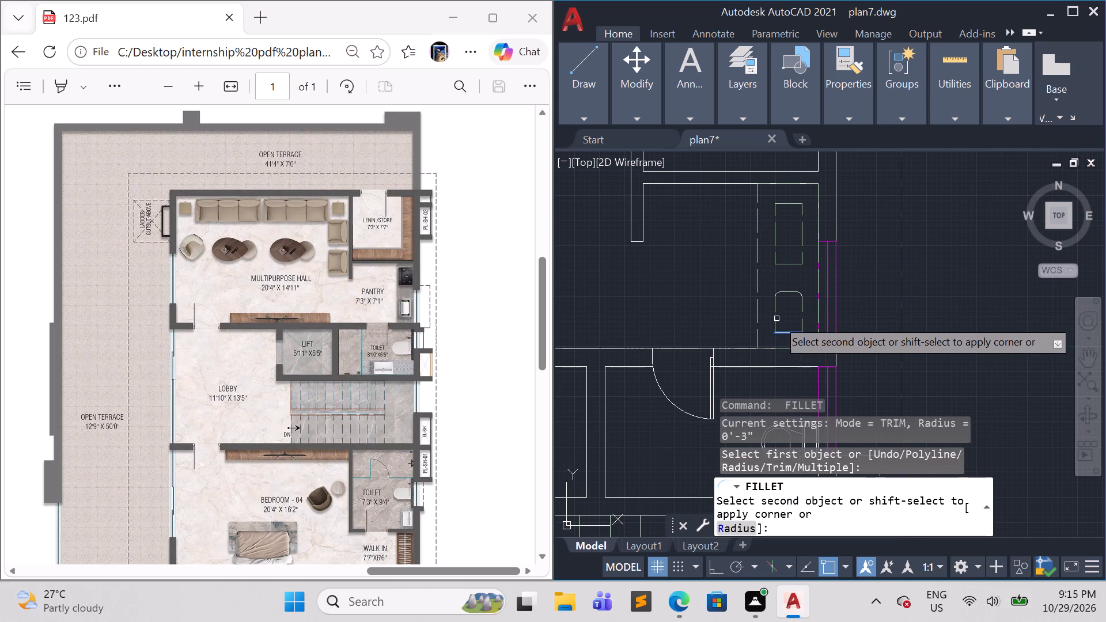
pyautogui.click(774, 317)
pyautogui.press('space')
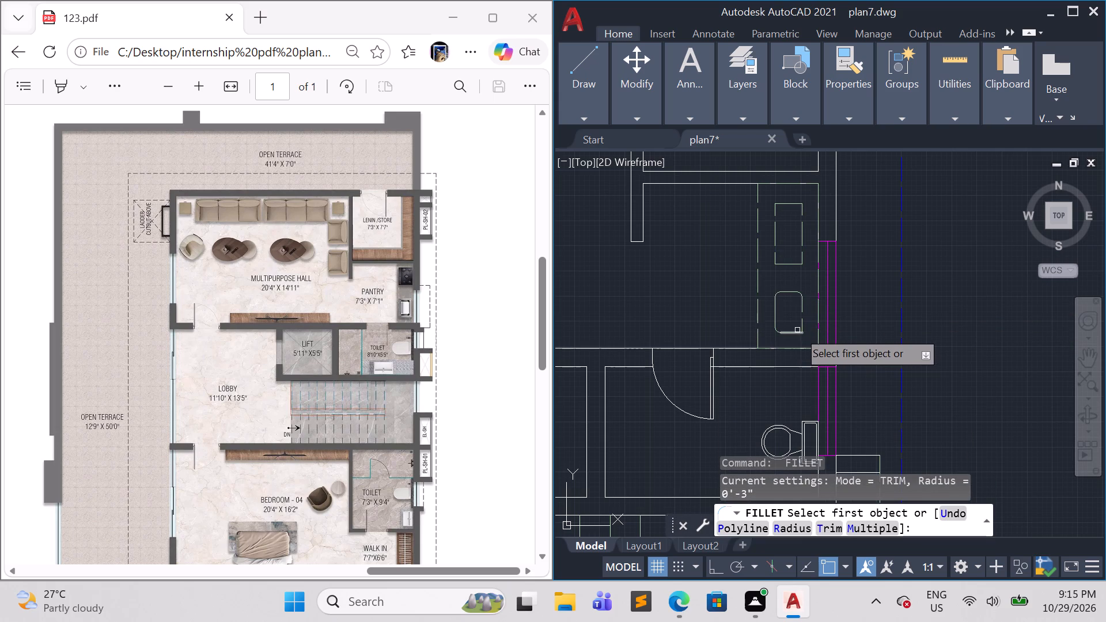
pyautogui.click(795, 333)
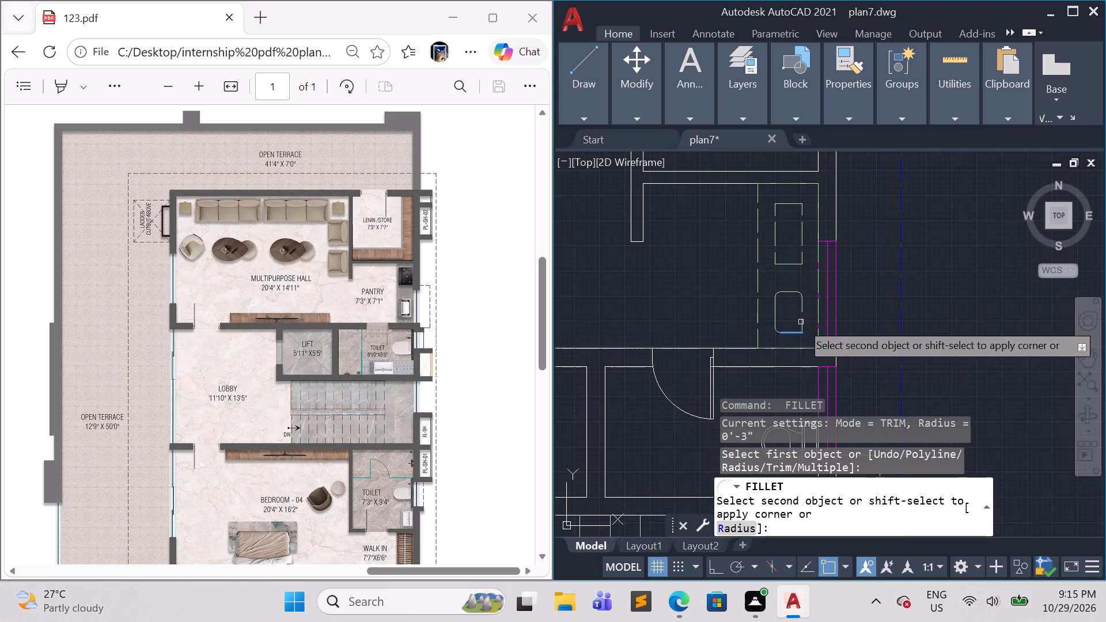
pyautogui.click(801, 322)
pyautogui.press('space')
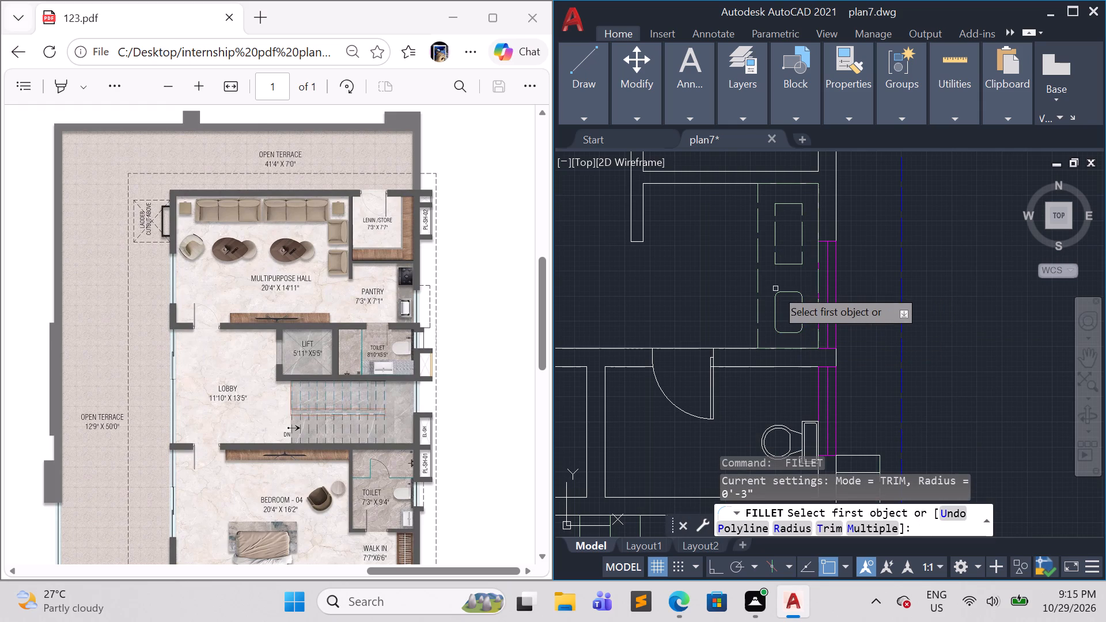
pyautogui.press('Escape')
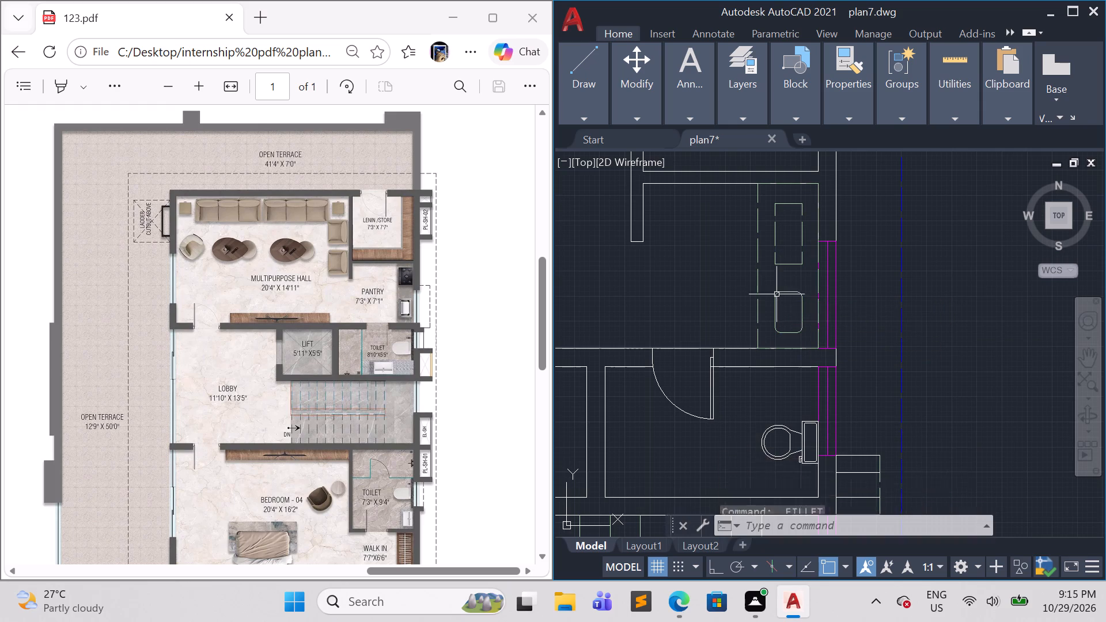
# Offset the rounded sink outline 5" outward to form its outer rim.
pyautogui.click(802, 325)
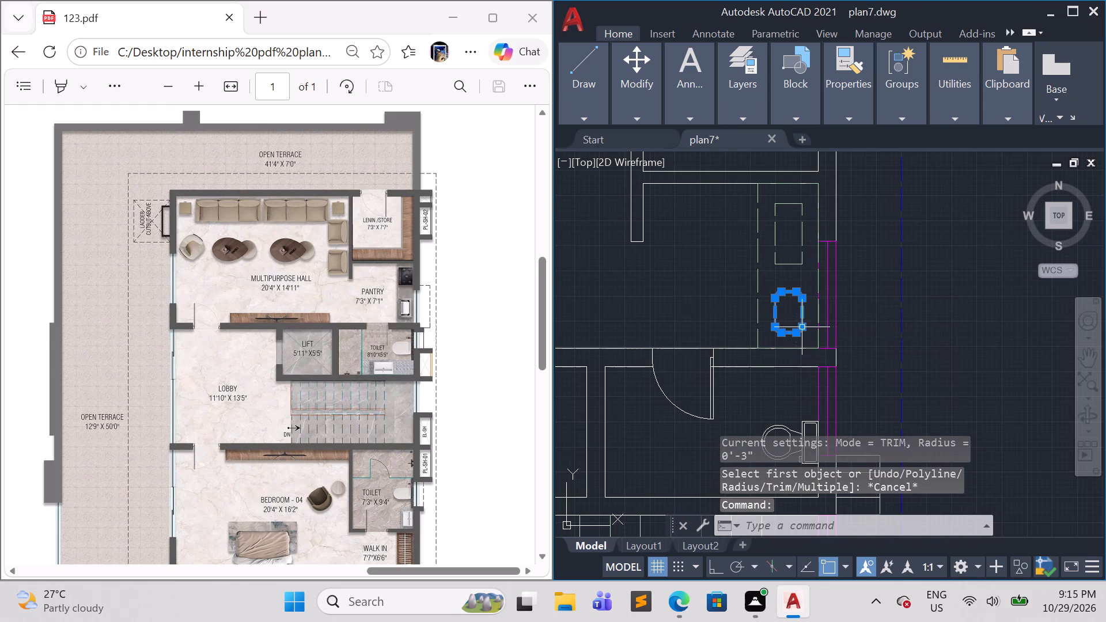
pyautogui.press('o')
pyautogui.press('Return')
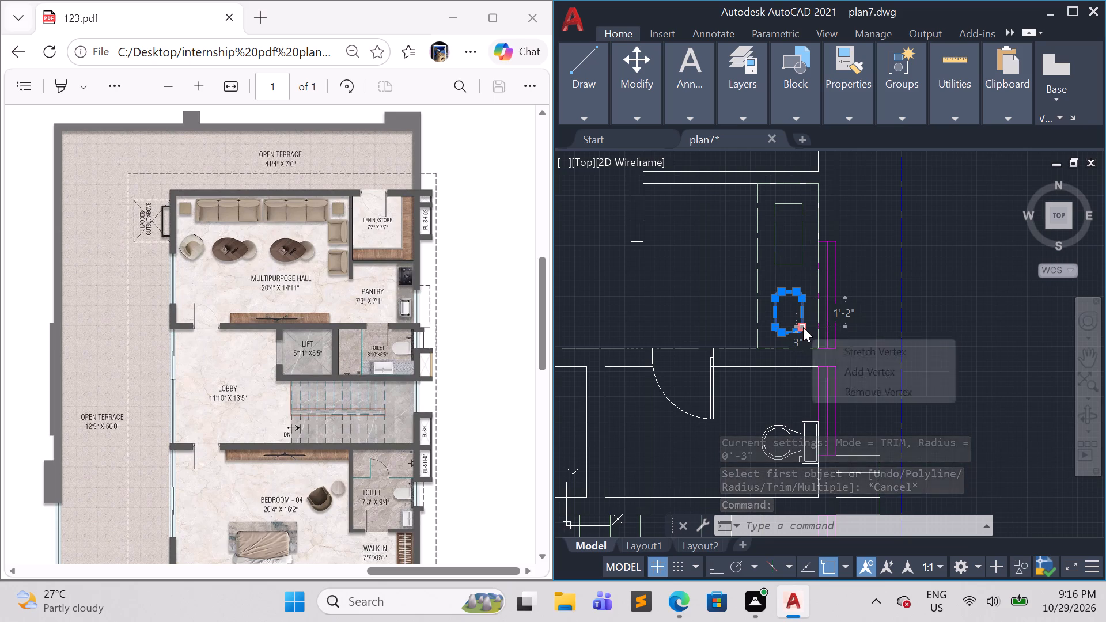
pyautogui.press('o')
pyautogui.press('Return')
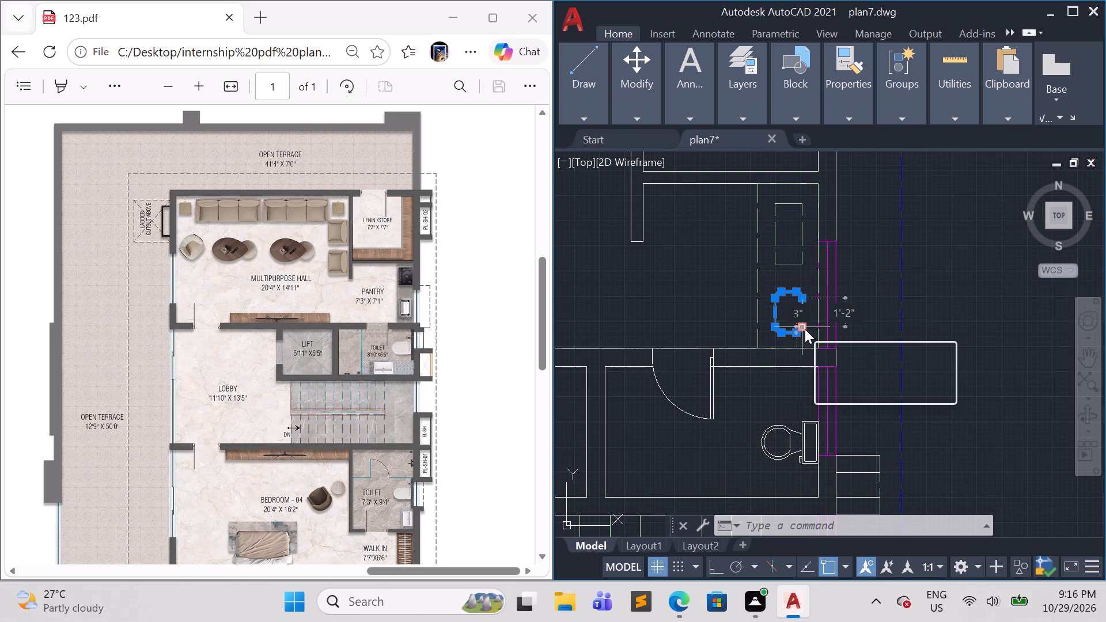
pyautogui.press('o')
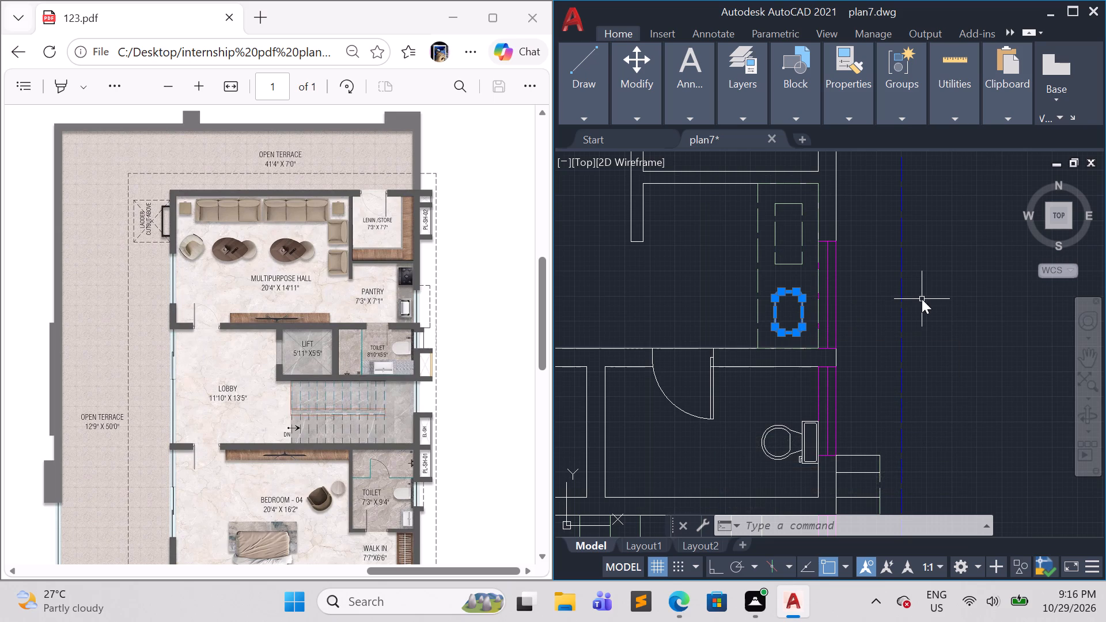
pyautogui.press('Return')
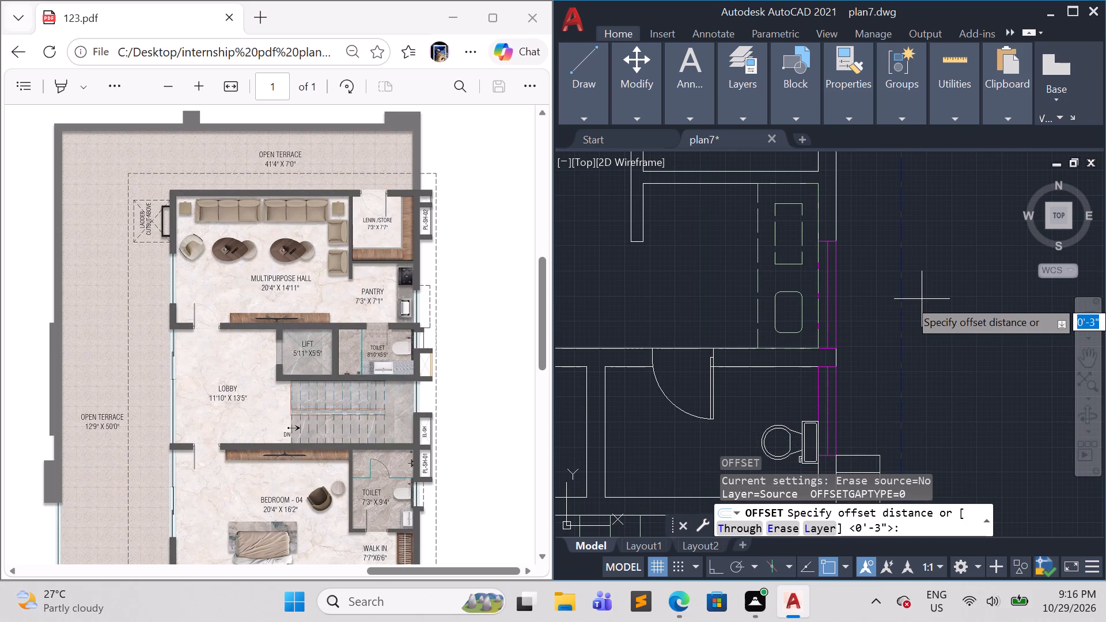
pyautogui.write('5"')
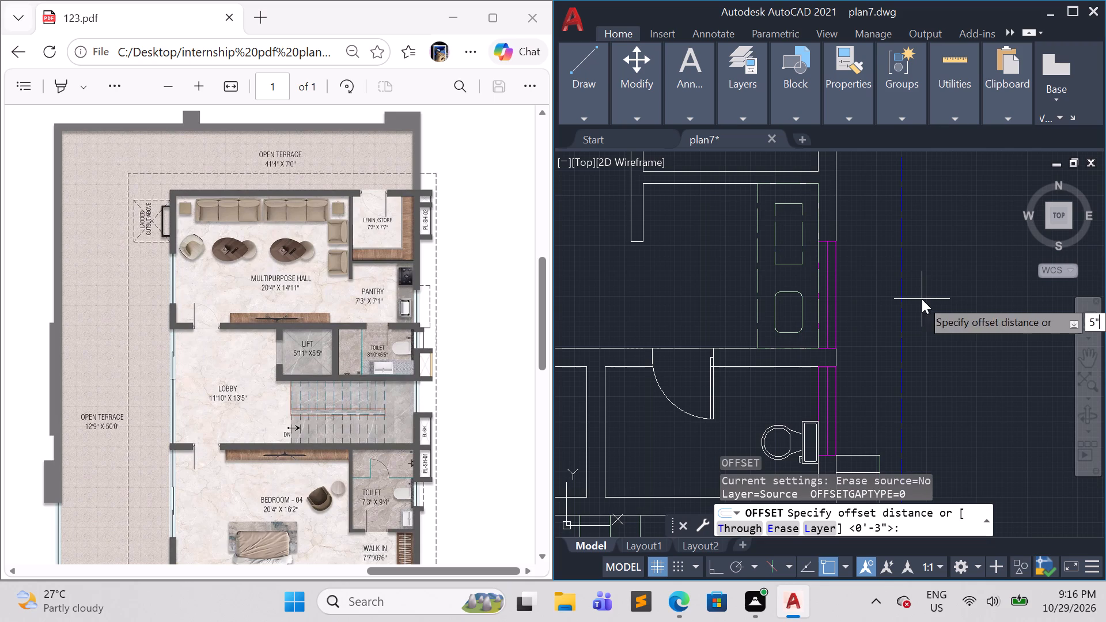
pyautogui.press('Return')
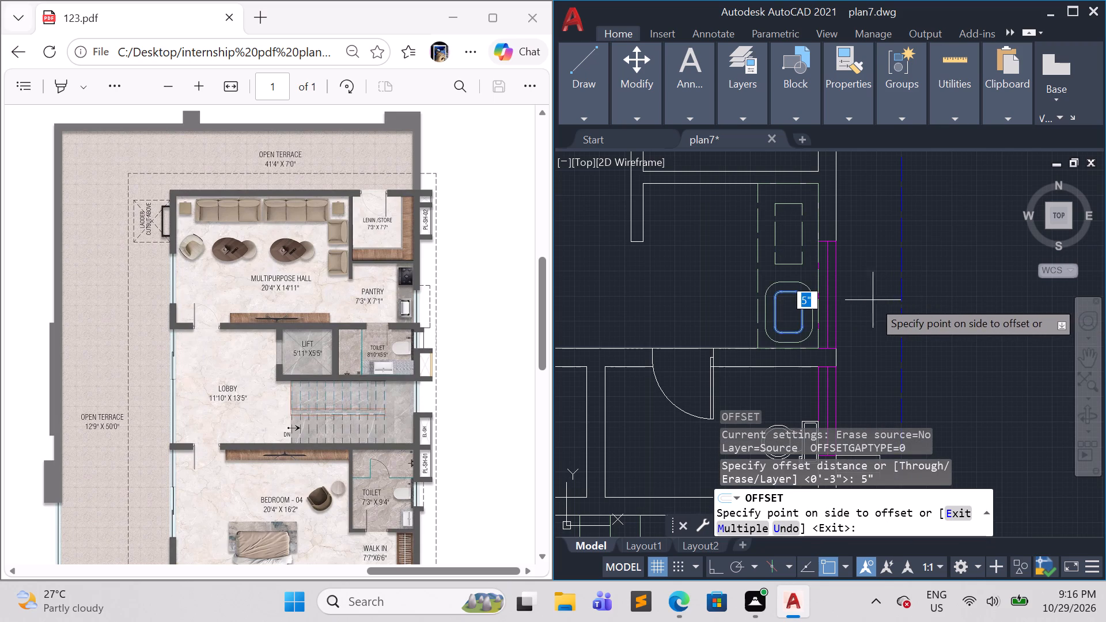
pyautogui.click(844, 252)
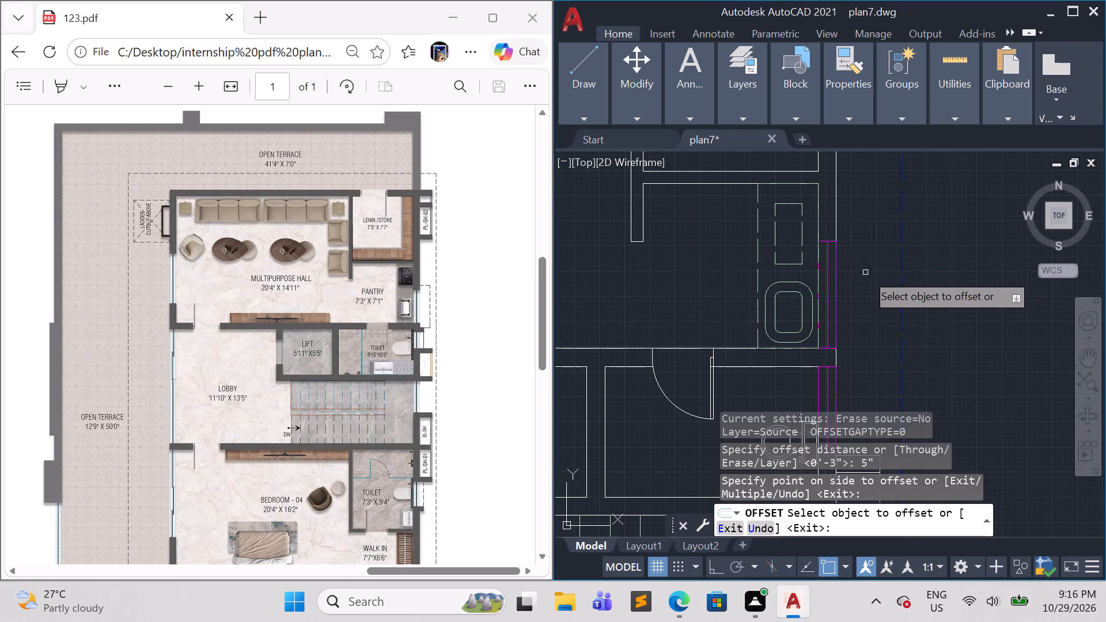
pyautogui.press('Escape')
# Offset the hob rectangle 5" outward within the pantry counter.
pyautogui.click(801, 260)
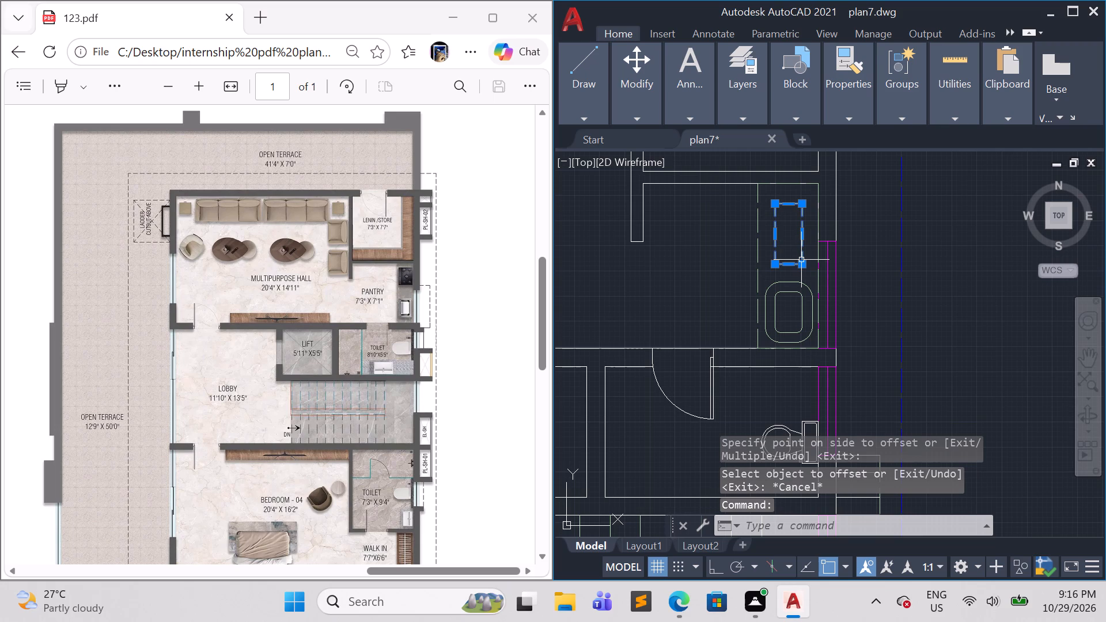
pyautogui.press('o')
pyautogui.press('Return')
pyautogui.press('Return')
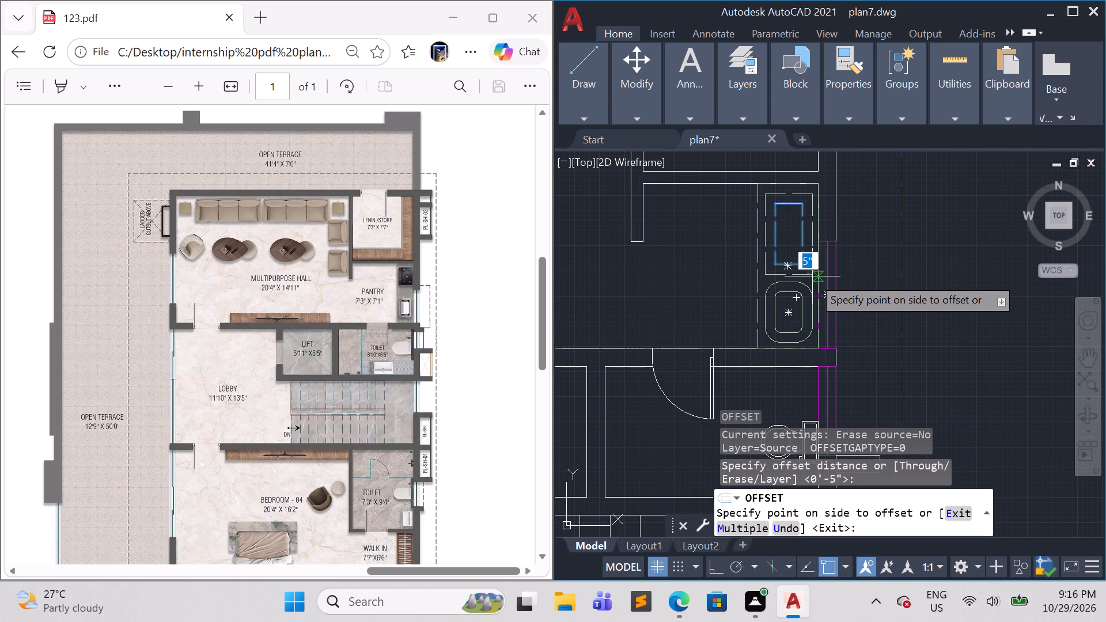
pyautogui.click(814, 283)
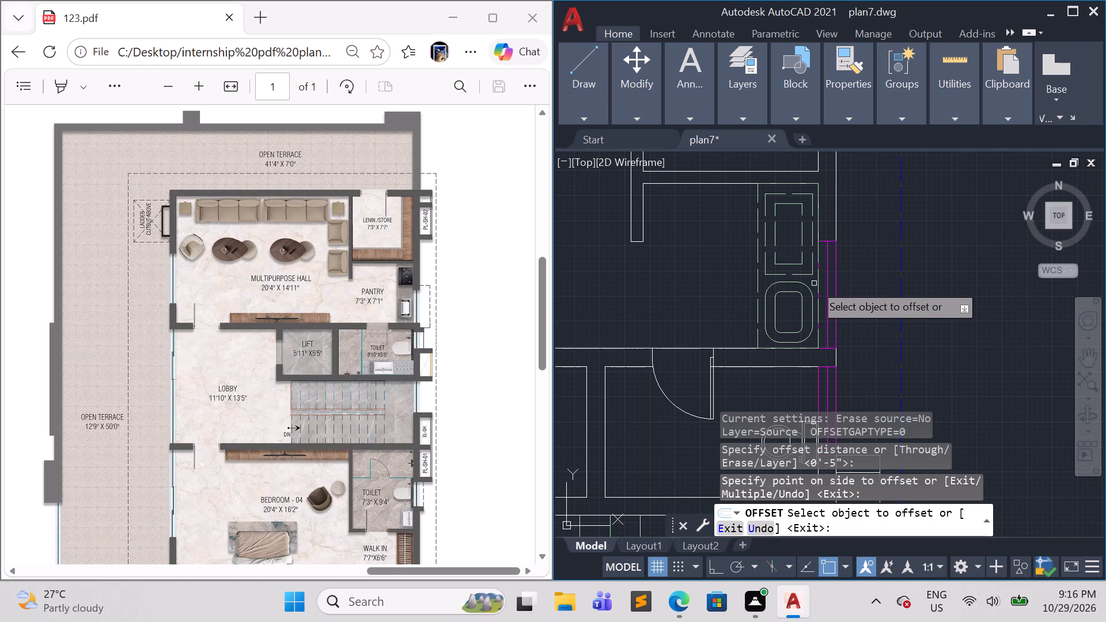
pyautogui.press('Escape')
# Hatch the bands between the inner and outer outlines of the hob and the sink with the solid blue fill.
pyautogui.scroll(-2, 816, 297)
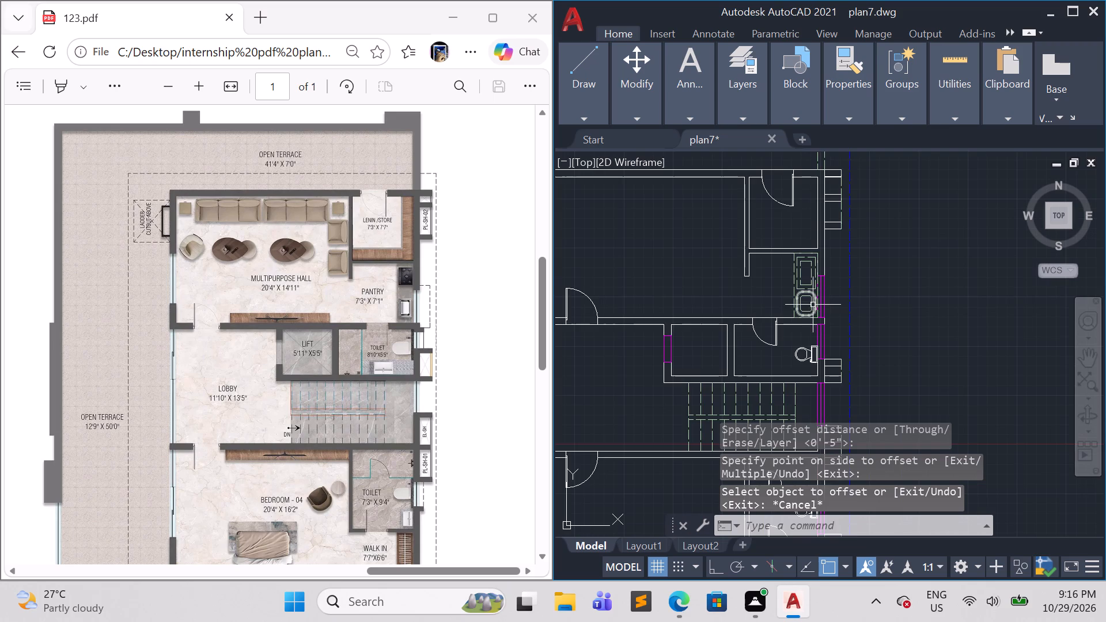
pyautogui.scroll(3, 810, 305)
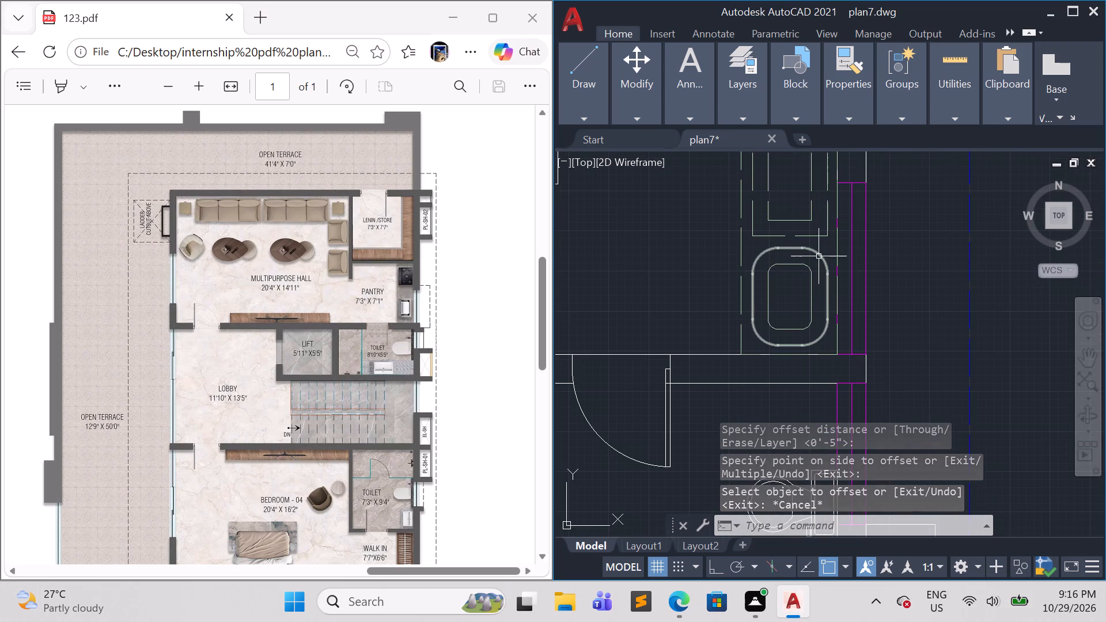
pyautogui.press('h')
pyautogui.press('Return')
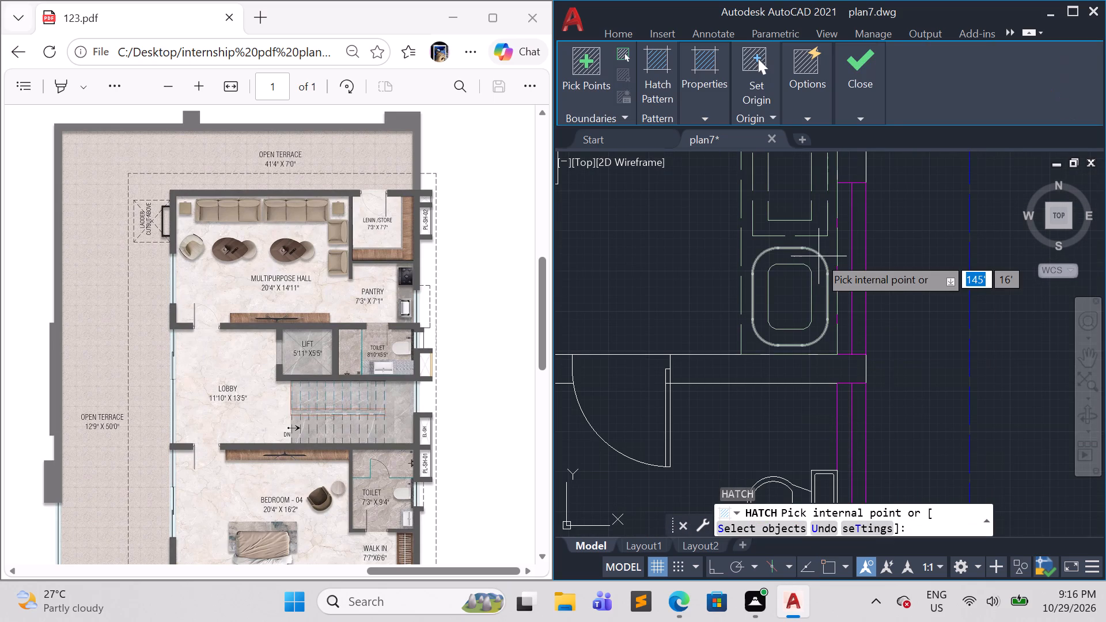
pyautogui.click(808, 230)
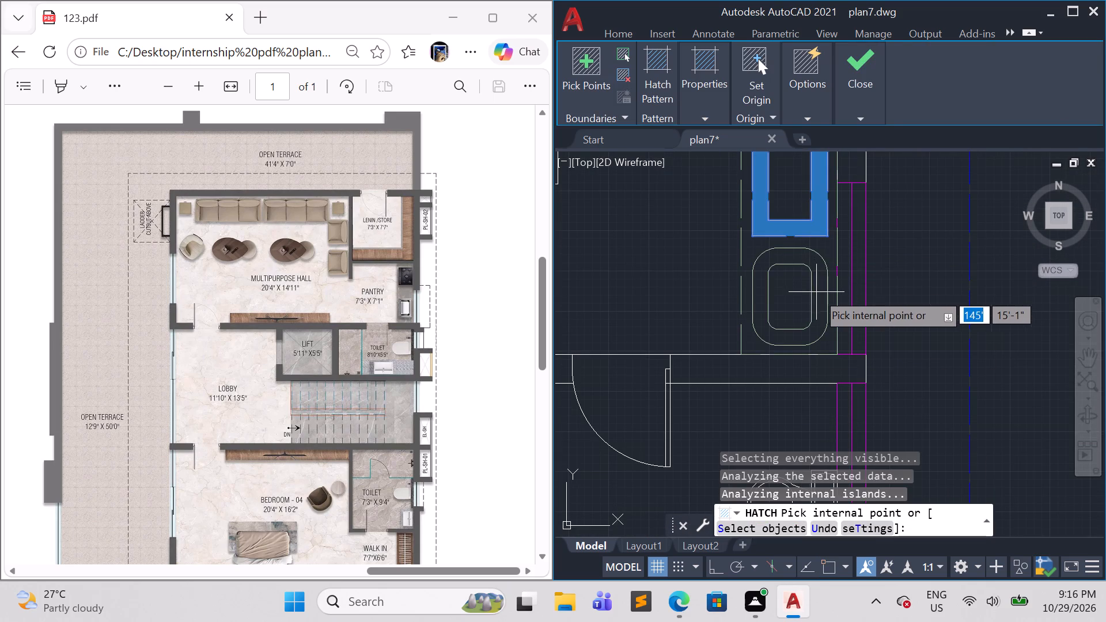
pyautogui.click(816, 293)
pyautogui.press('Escape')
pyautogui.scroll(-3, 834, 342)
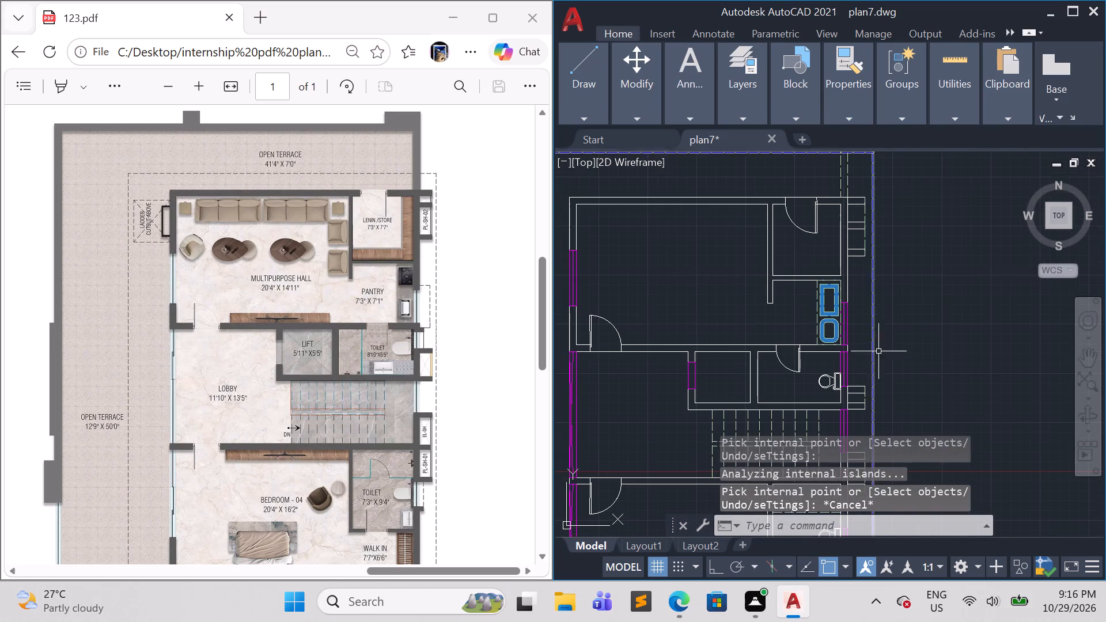
pyautogui.press('Escape')
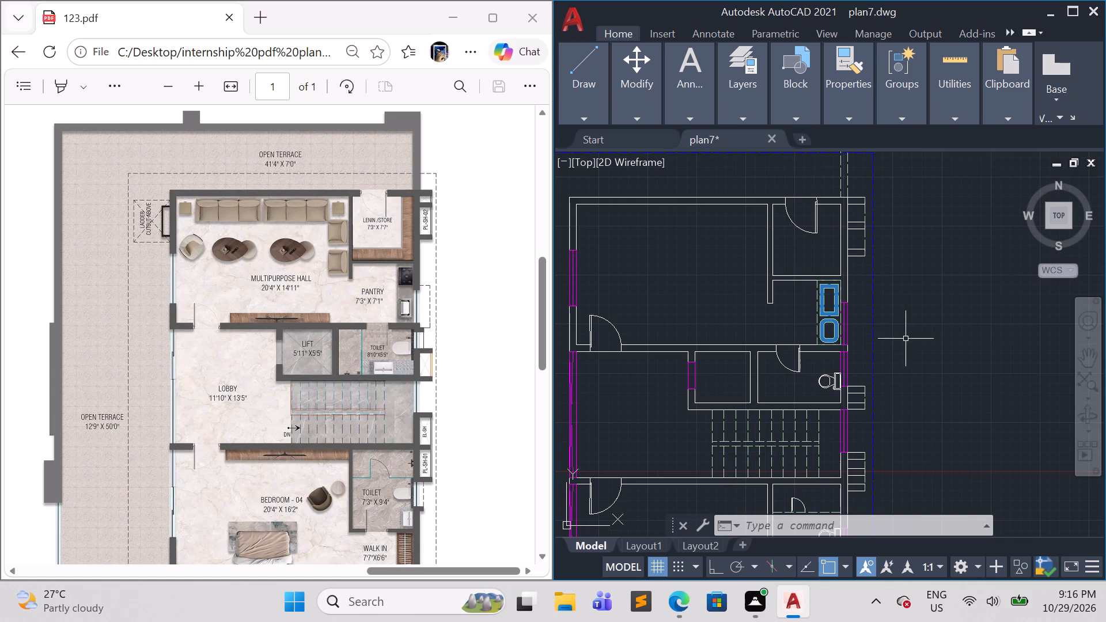
# Maximize the drawing window with the Second floor plan in view.
pyautogui.moveTo(903, 323); pyautogui.dragTo(1003, 340, button='middle')
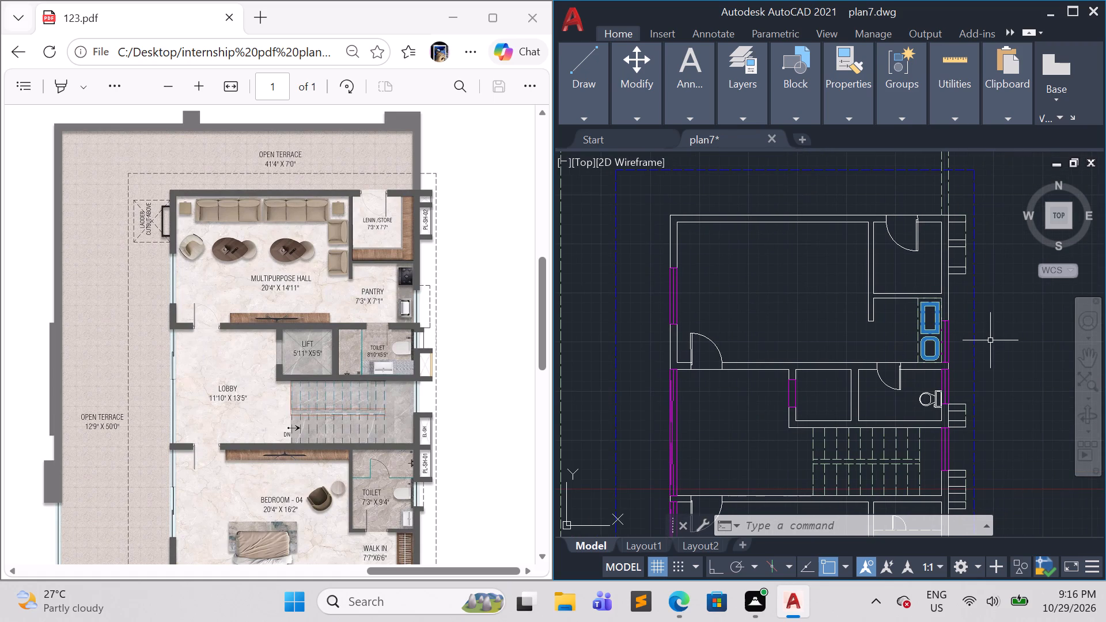
pyautogui.scroll(-1, 975, 347)
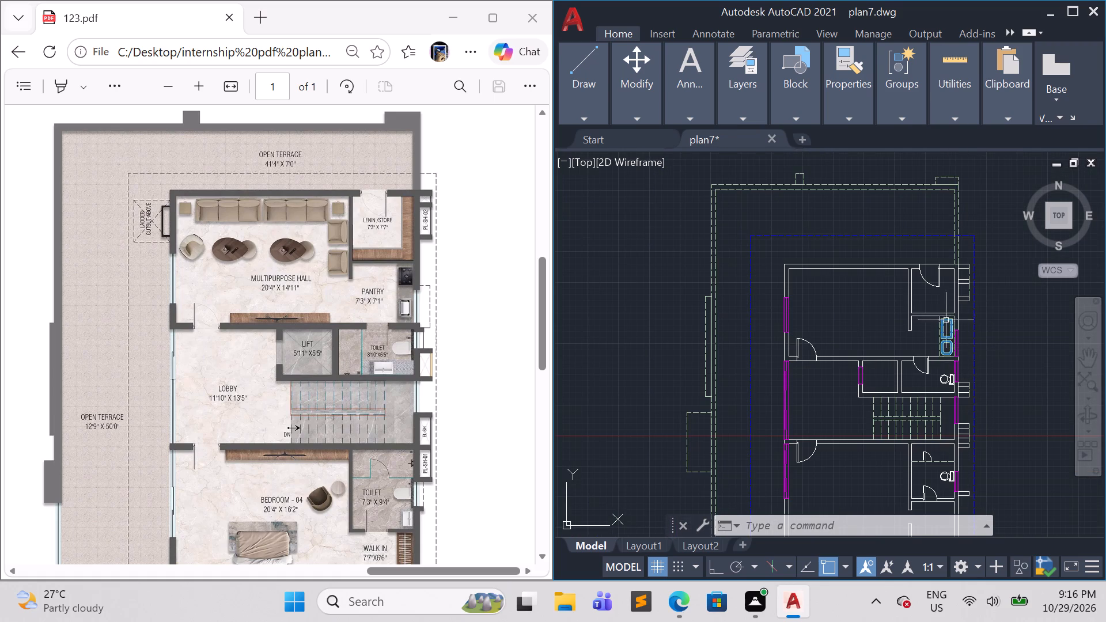
pyautogui.scroll(1, 884, 288)
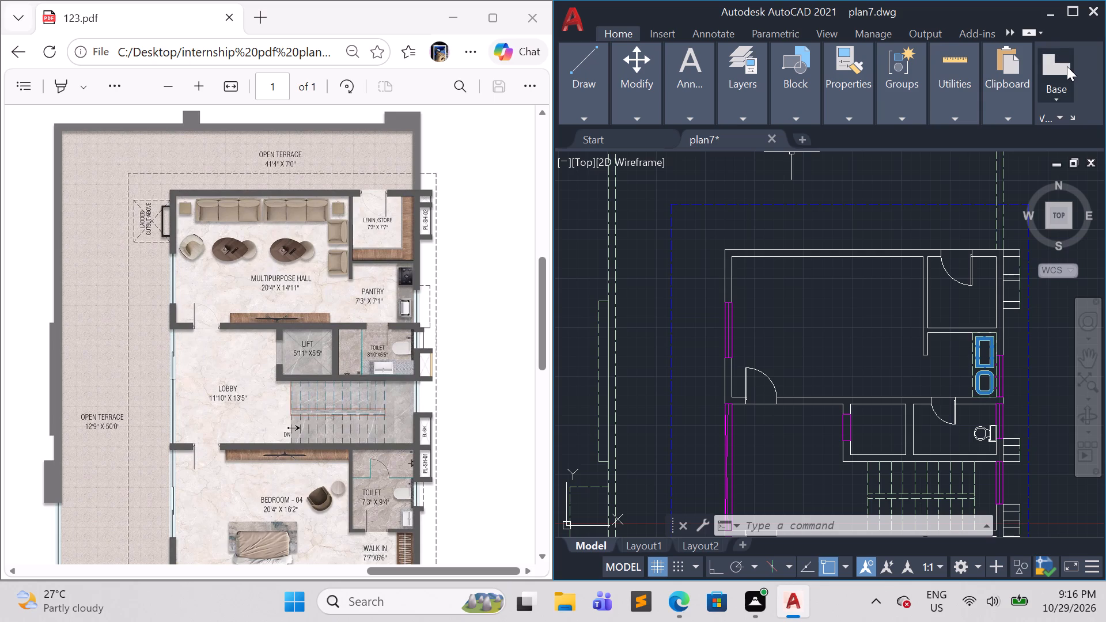
pyautogui.click(1070, 15)
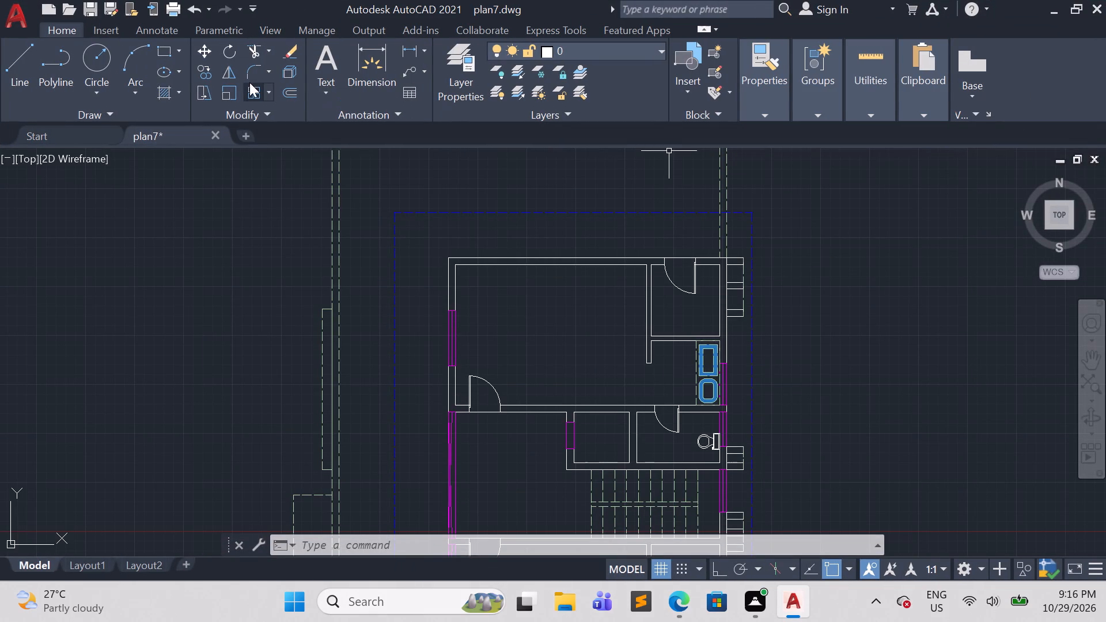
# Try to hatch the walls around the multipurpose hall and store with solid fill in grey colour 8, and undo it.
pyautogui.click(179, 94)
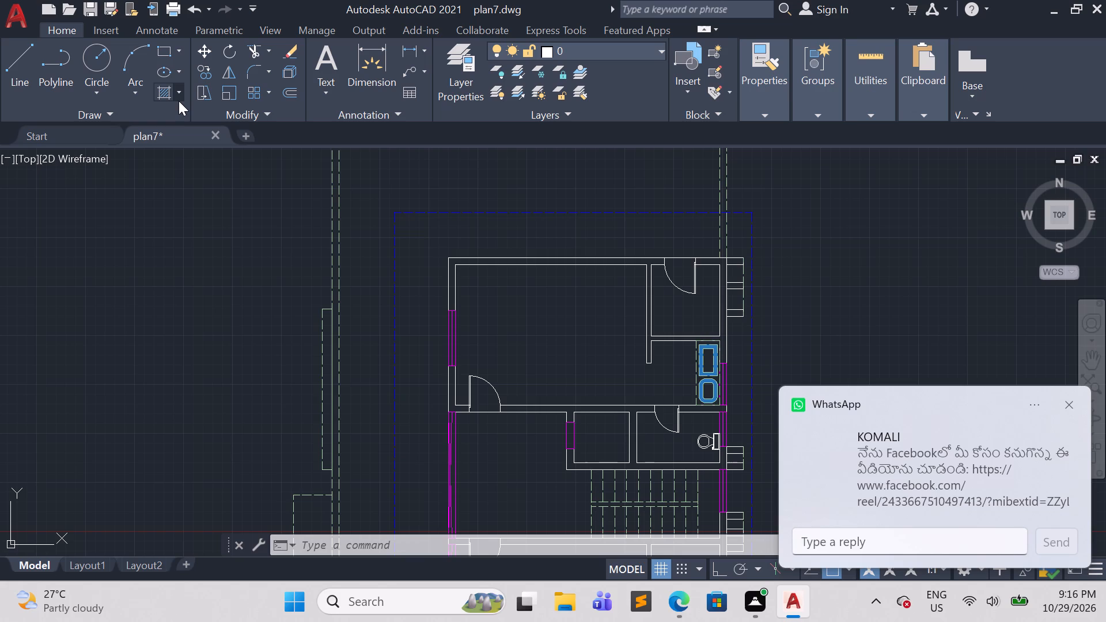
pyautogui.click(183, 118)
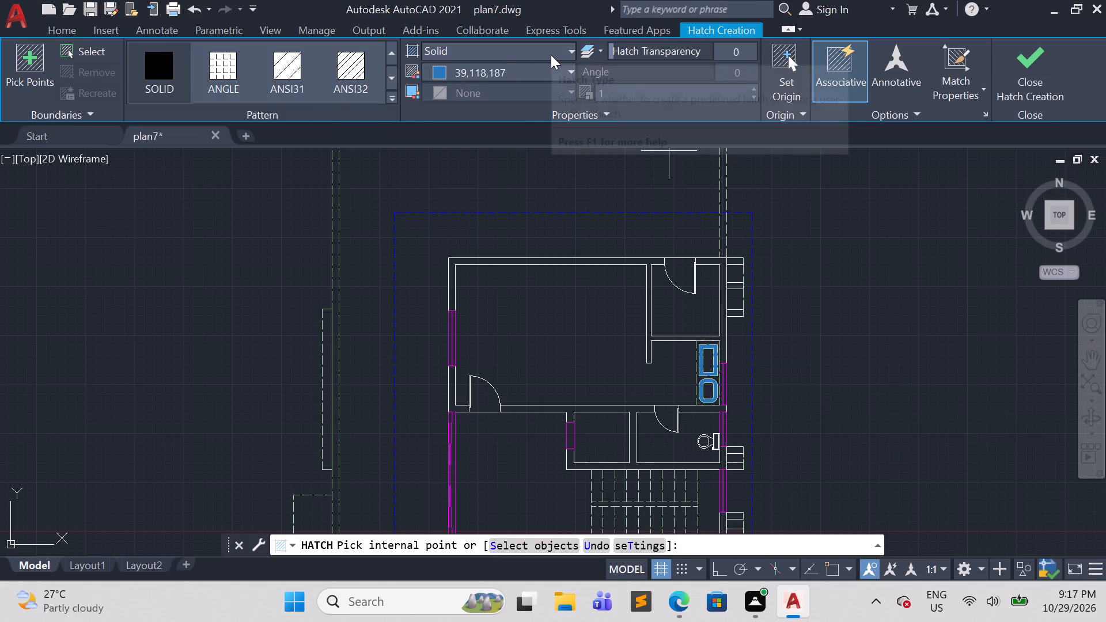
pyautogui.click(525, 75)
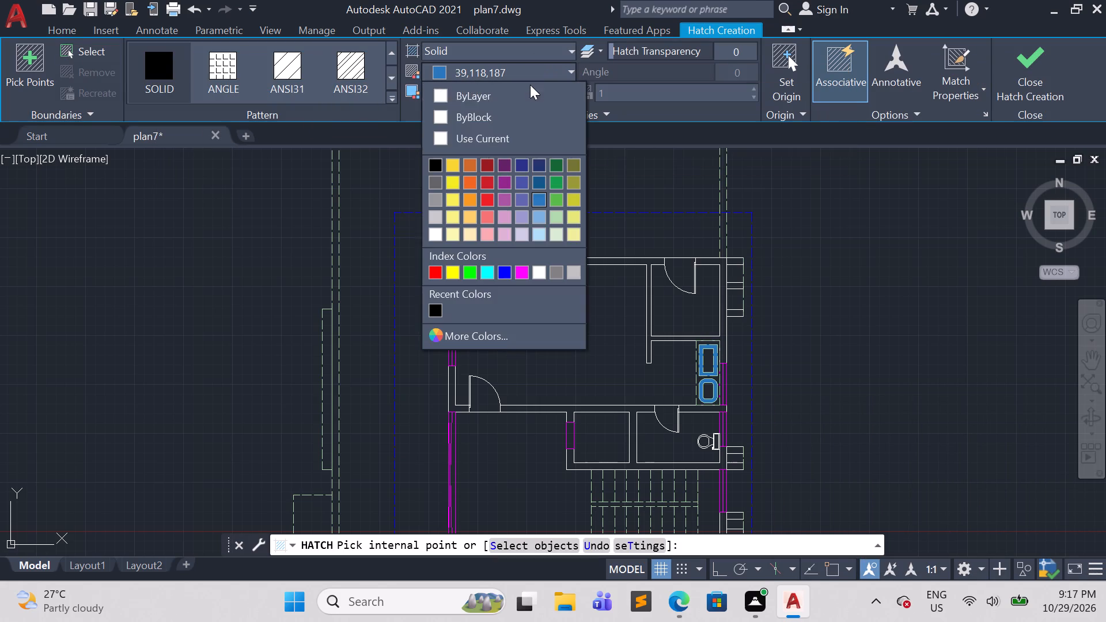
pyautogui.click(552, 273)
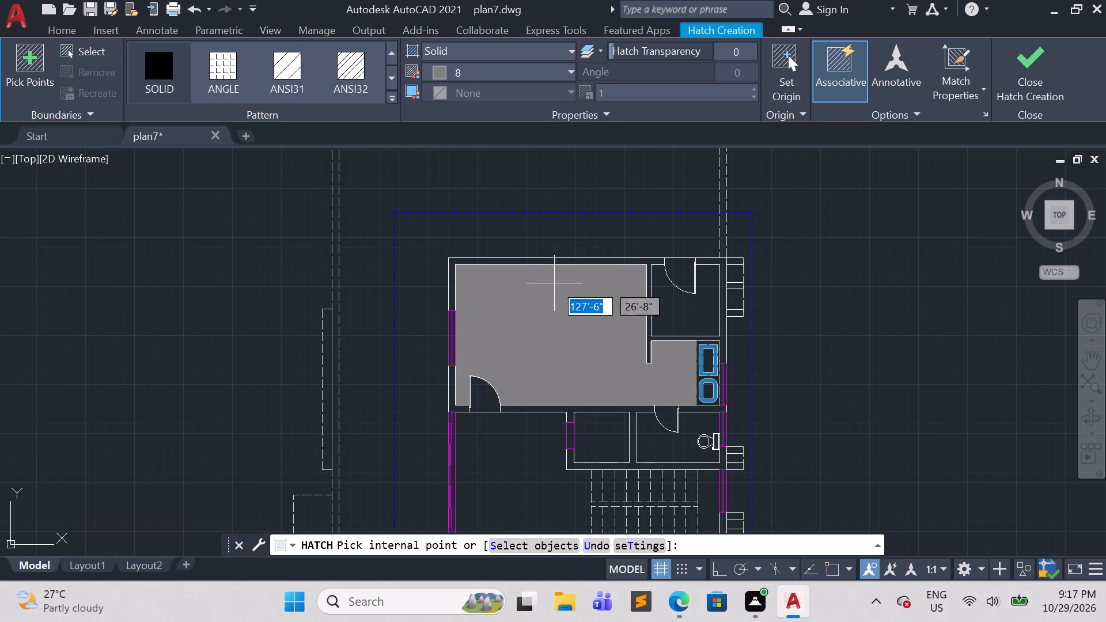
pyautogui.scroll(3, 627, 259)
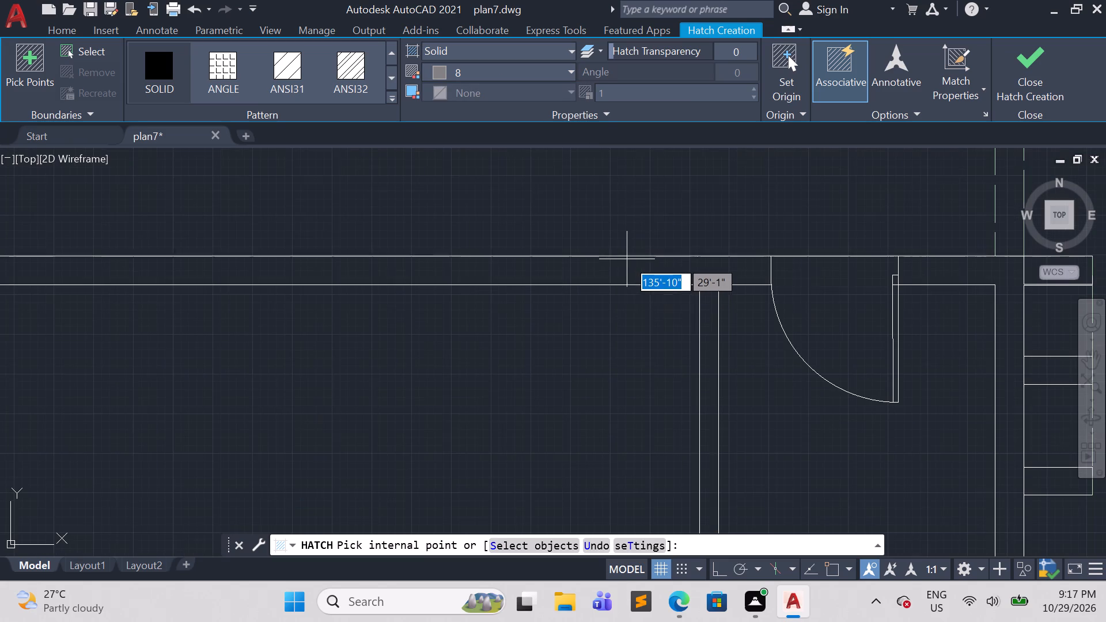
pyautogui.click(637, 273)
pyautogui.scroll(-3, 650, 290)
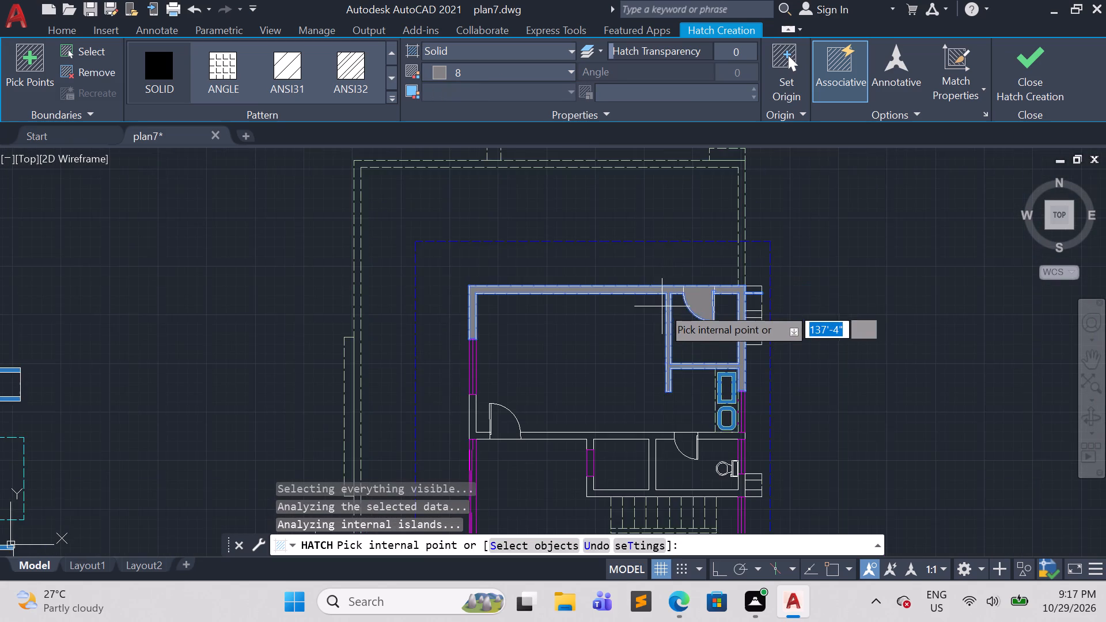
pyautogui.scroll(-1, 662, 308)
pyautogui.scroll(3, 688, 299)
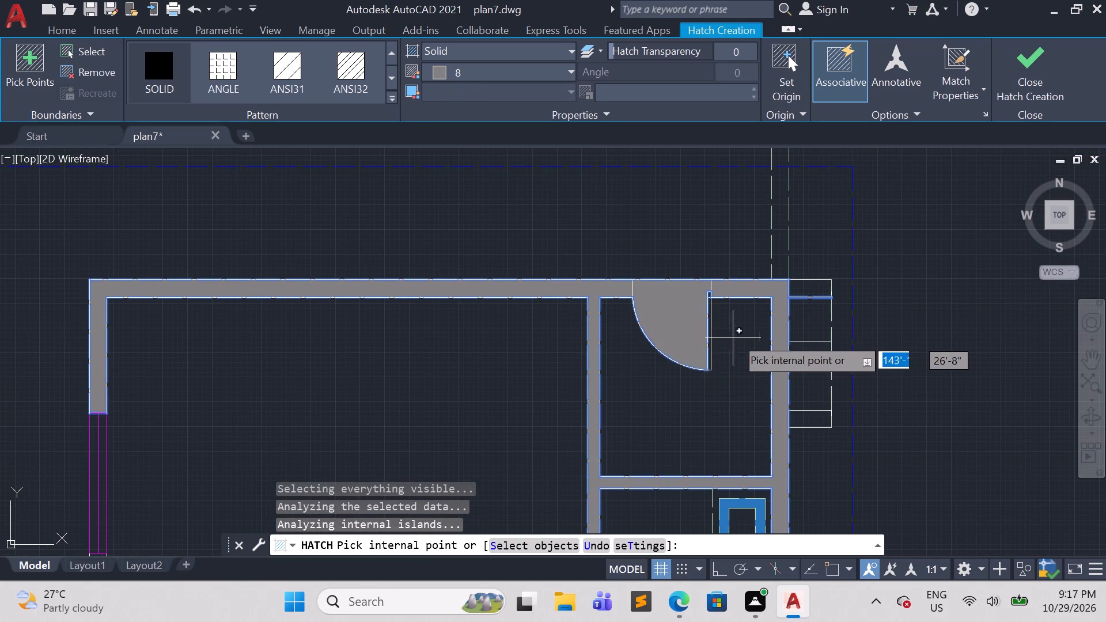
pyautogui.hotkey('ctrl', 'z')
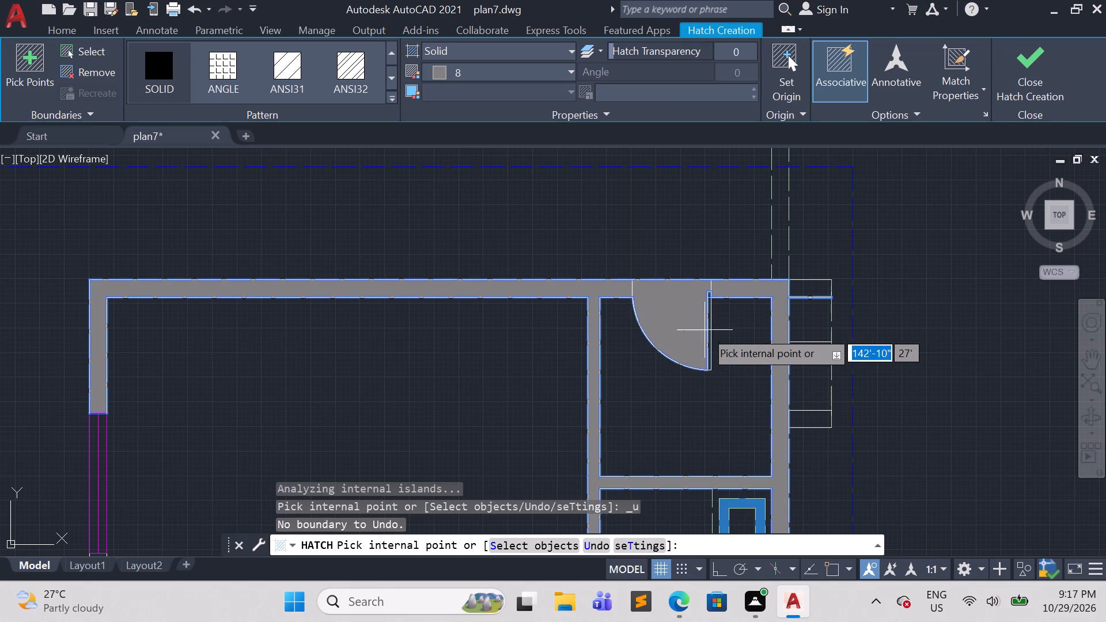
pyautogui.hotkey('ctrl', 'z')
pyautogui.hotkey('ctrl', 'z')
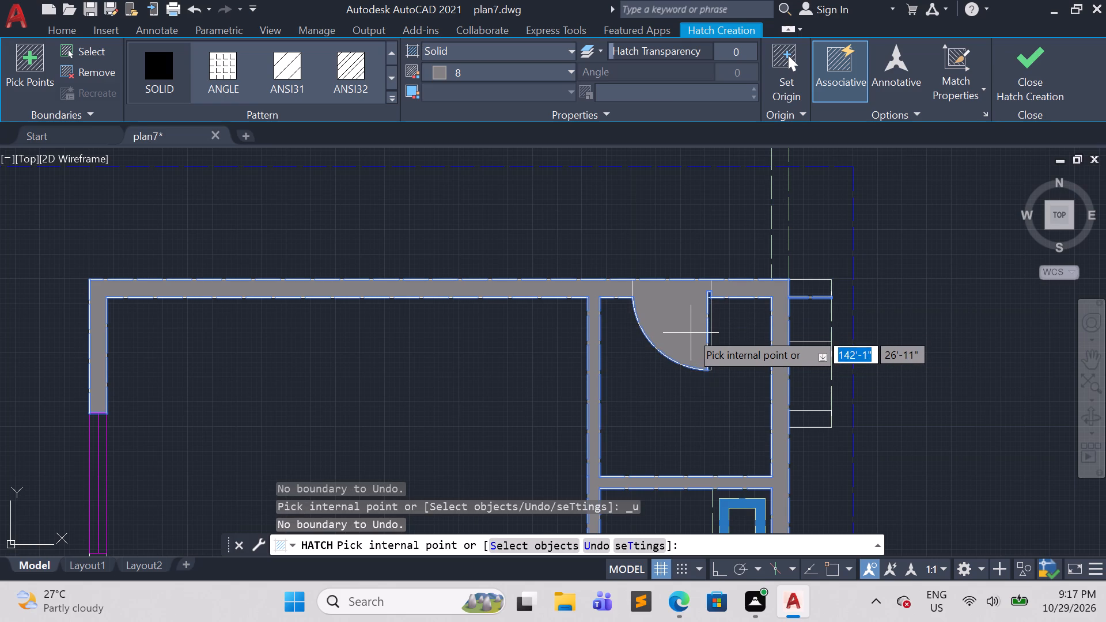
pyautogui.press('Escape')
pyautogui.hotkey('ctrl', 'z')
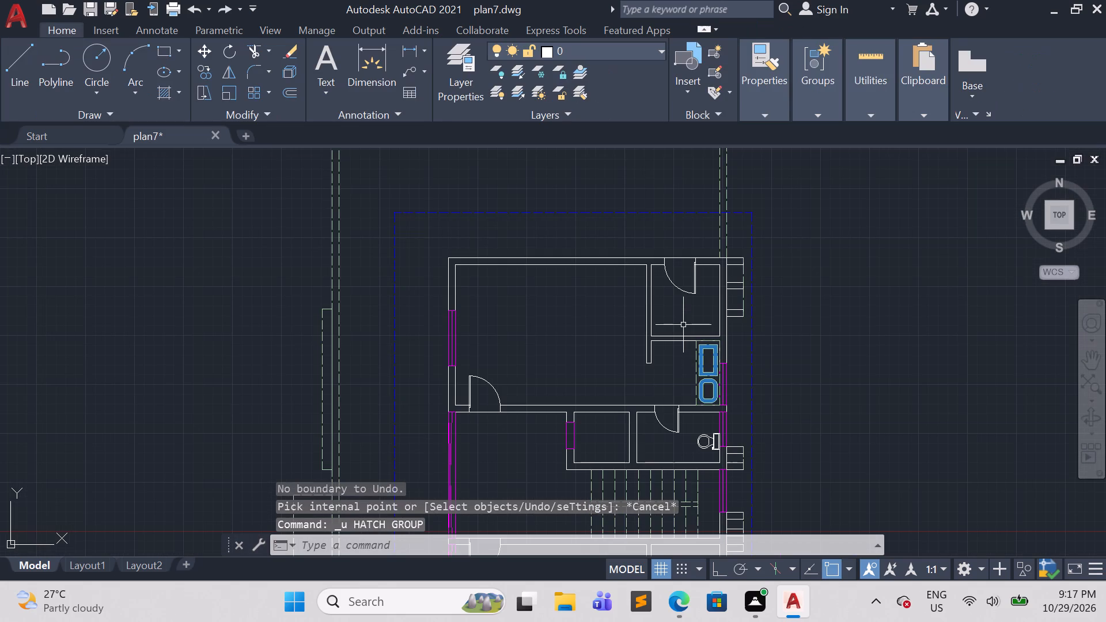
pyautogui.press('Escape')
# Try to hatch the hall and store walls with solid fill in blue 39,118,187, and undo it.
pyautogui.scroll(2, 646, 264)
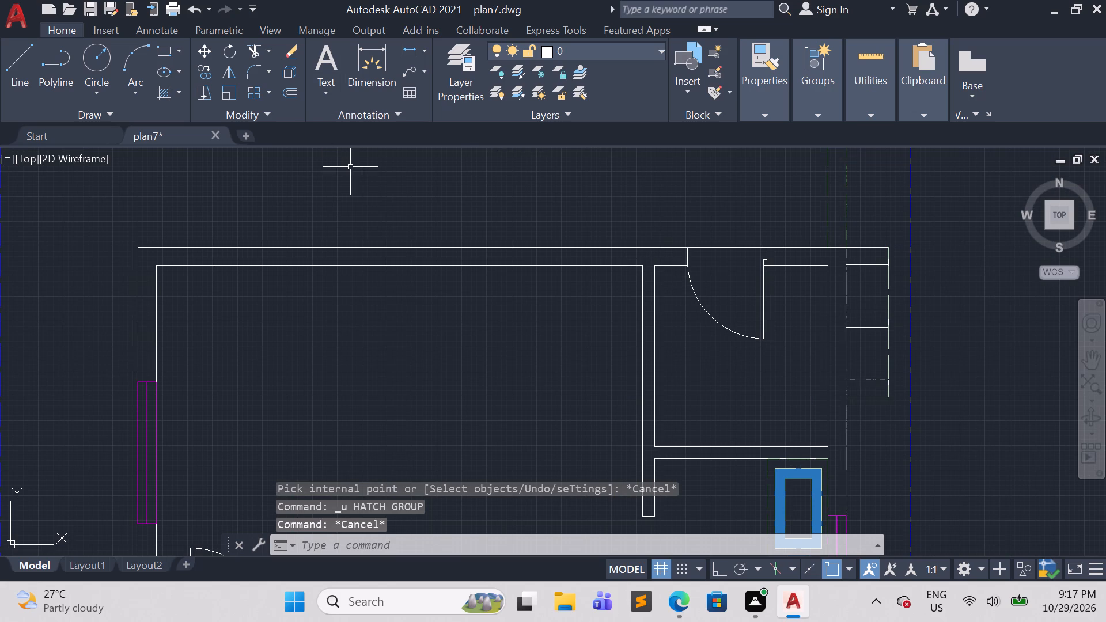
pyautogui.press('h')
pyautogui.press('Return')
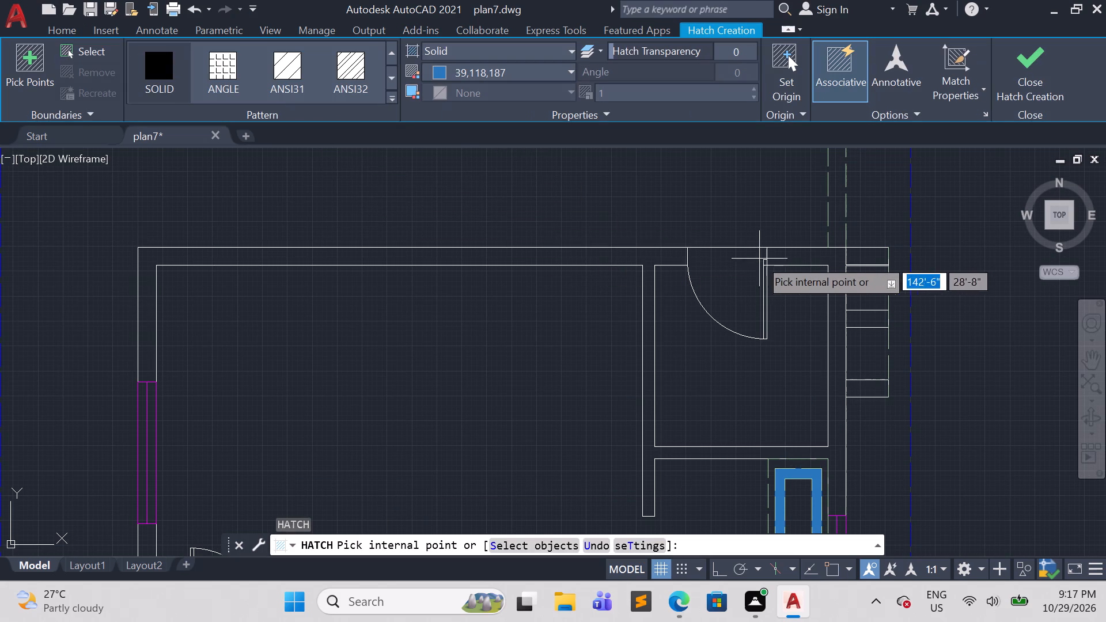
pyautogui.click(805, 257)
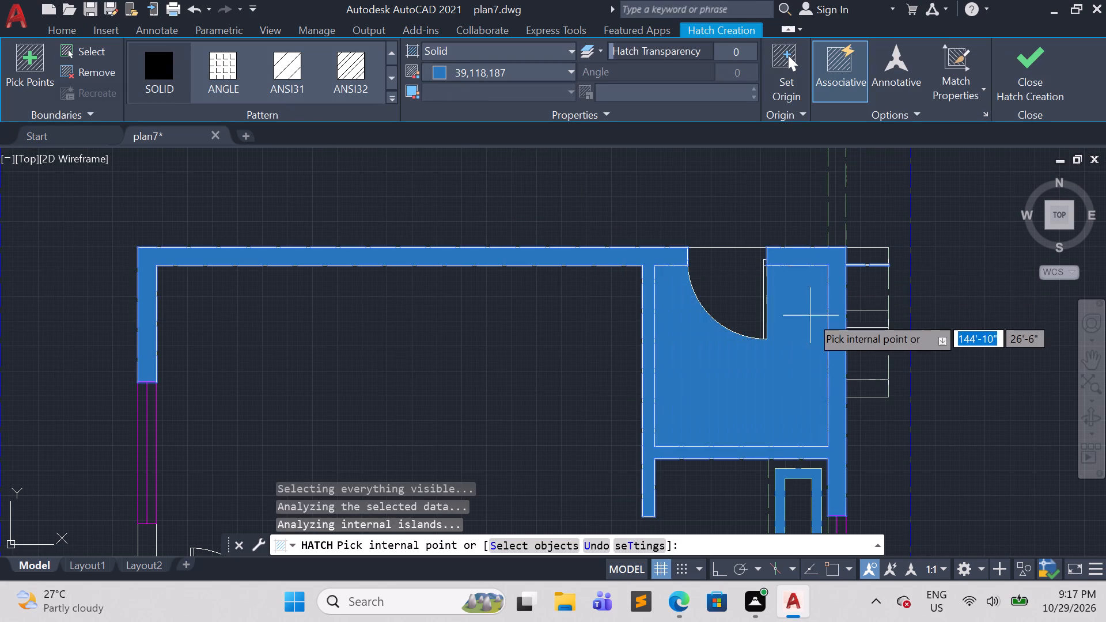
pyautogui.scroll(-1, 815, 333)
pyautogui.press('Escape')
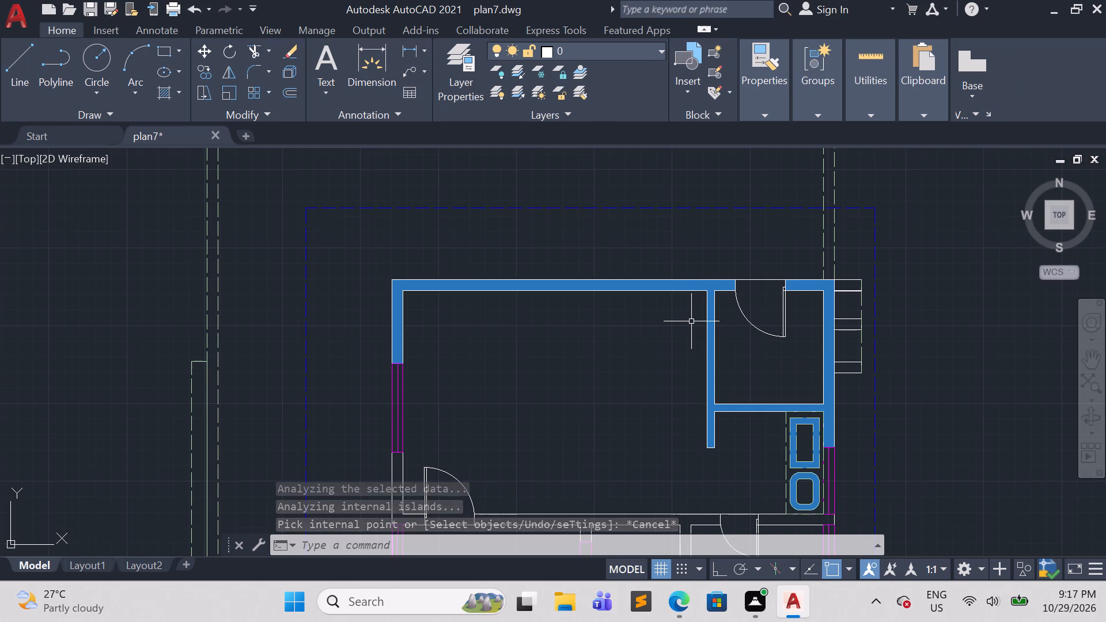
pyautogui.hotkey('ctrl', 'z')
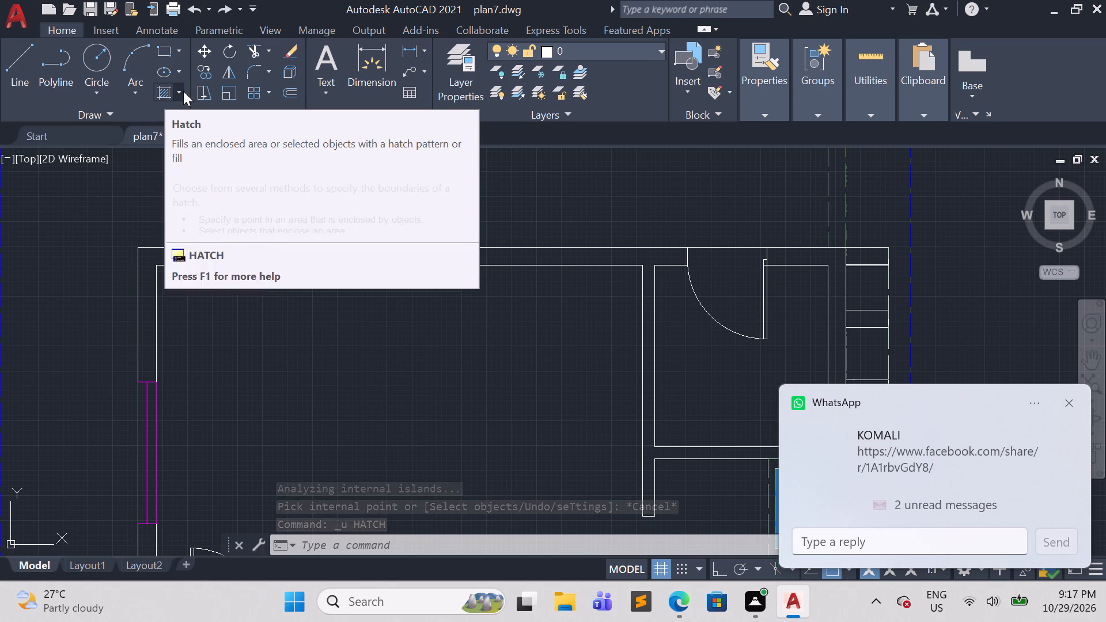
# Hatch the walls around the hall, store and pantry, plus the three projections outside the store, with solid fill in grey colour 8.
pyautogui.click(183, 91)
pyautogui.click(192, 122)
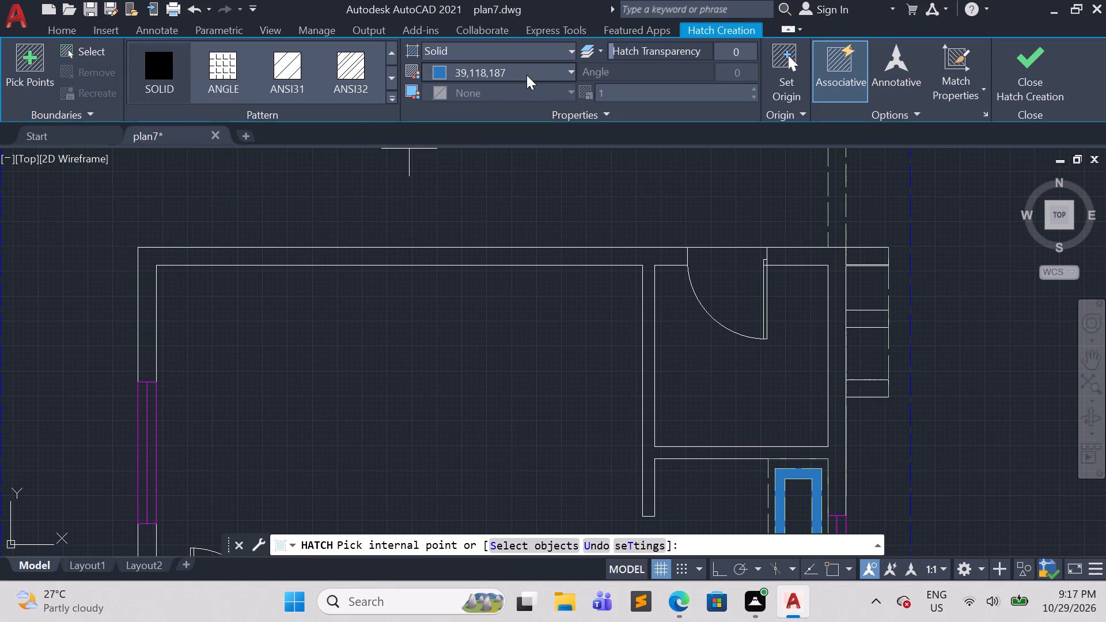
pyautogui.click(527, 74)
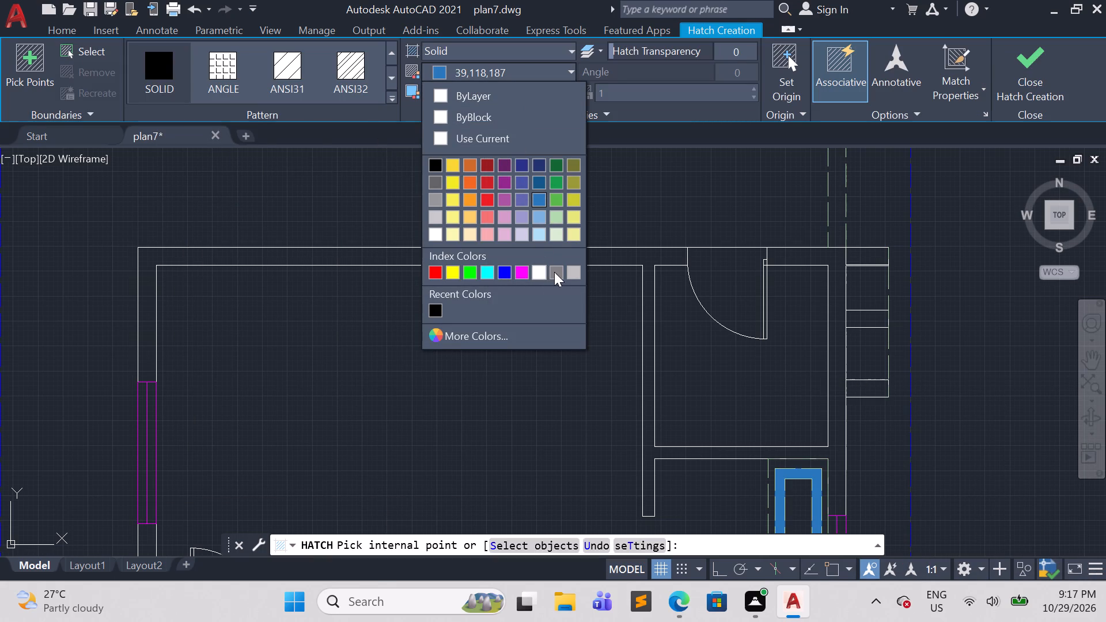
pyautogui.click(558, 272)
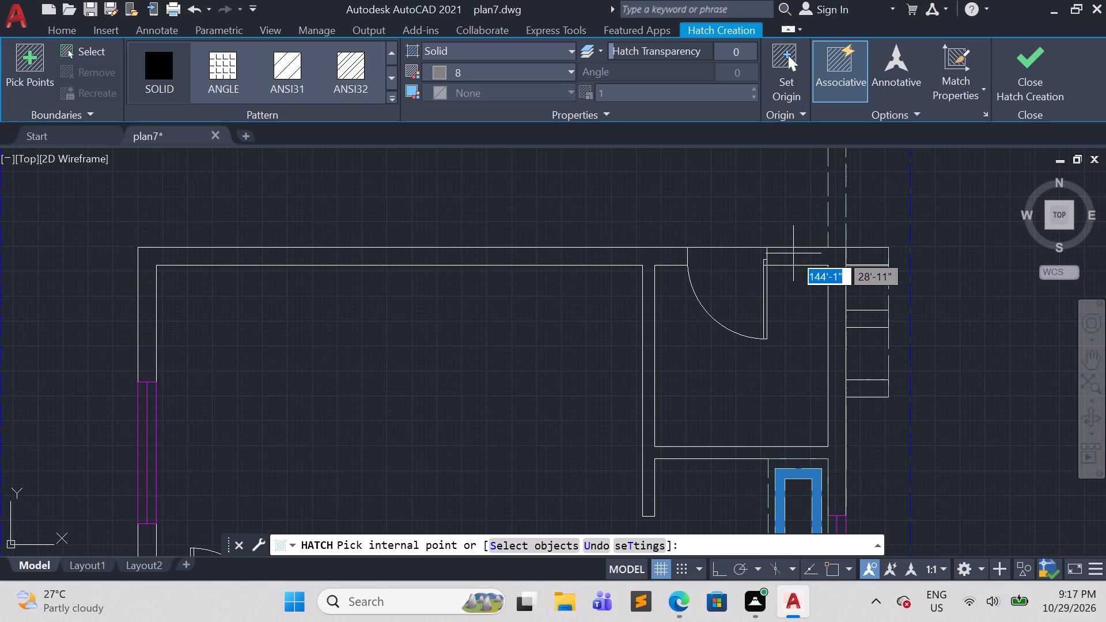
pyautogui.click(801, 258)
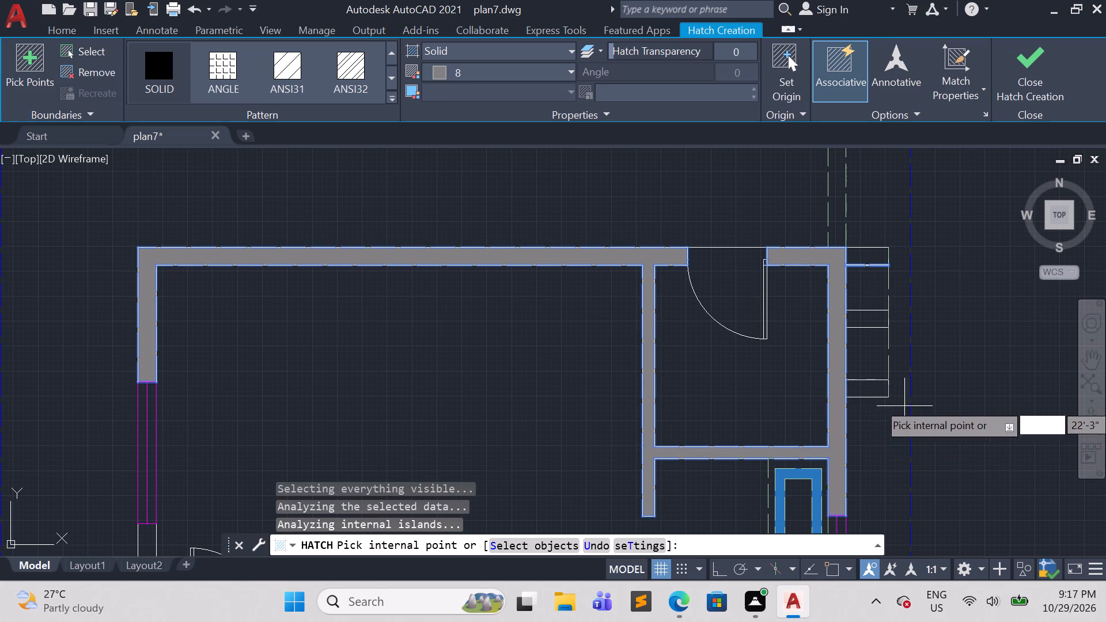
pyautogui.click(867, 385)
pyautogui.click(868, 319)
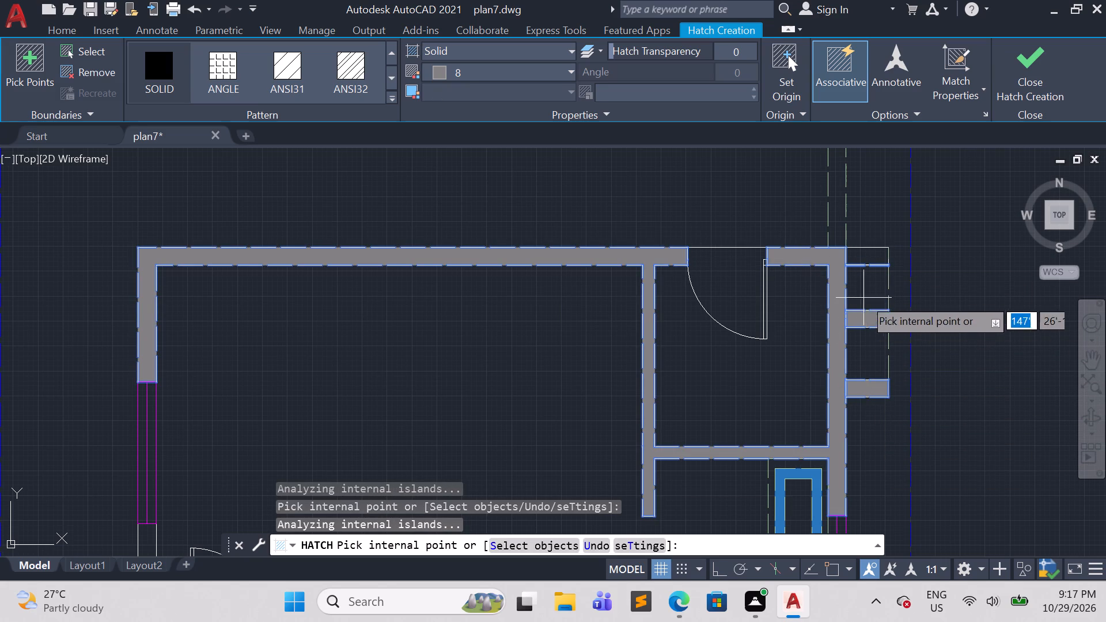
pyautogui.click(866, 257)
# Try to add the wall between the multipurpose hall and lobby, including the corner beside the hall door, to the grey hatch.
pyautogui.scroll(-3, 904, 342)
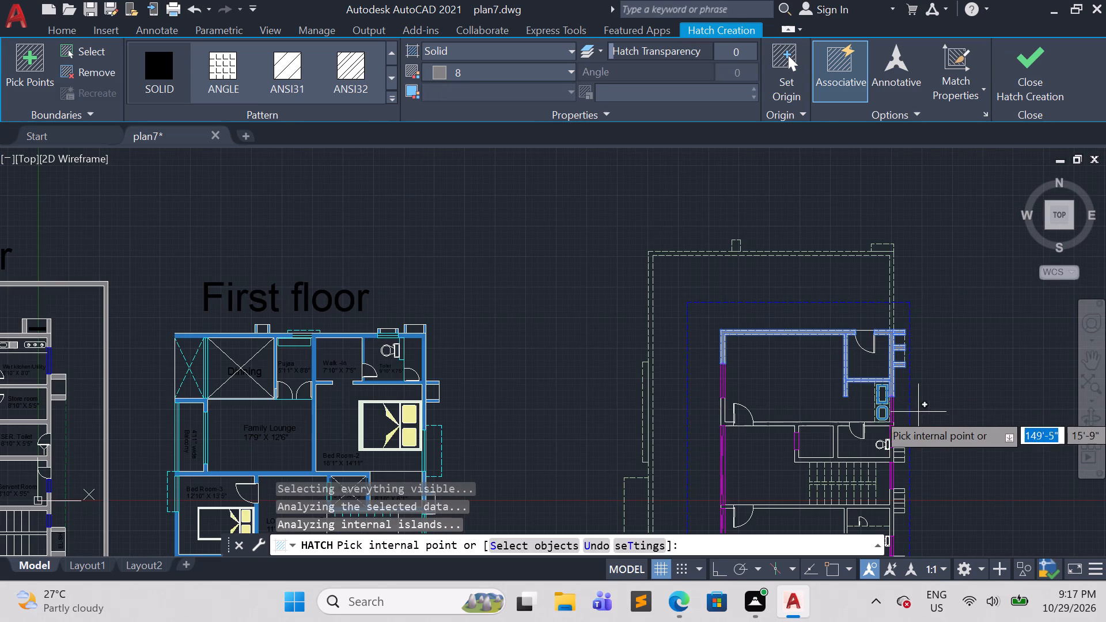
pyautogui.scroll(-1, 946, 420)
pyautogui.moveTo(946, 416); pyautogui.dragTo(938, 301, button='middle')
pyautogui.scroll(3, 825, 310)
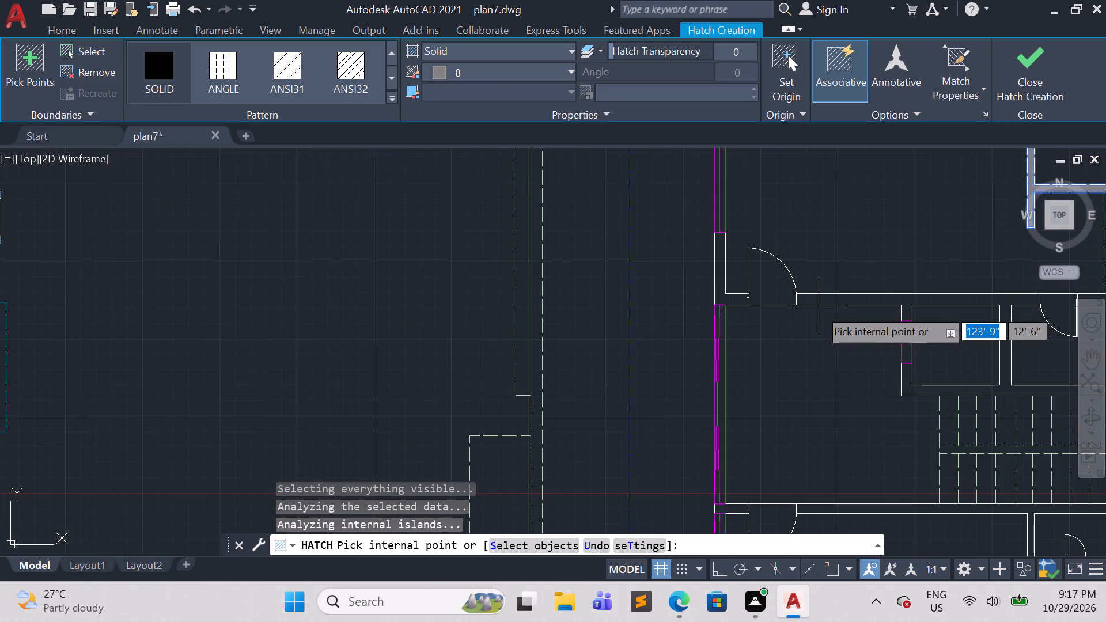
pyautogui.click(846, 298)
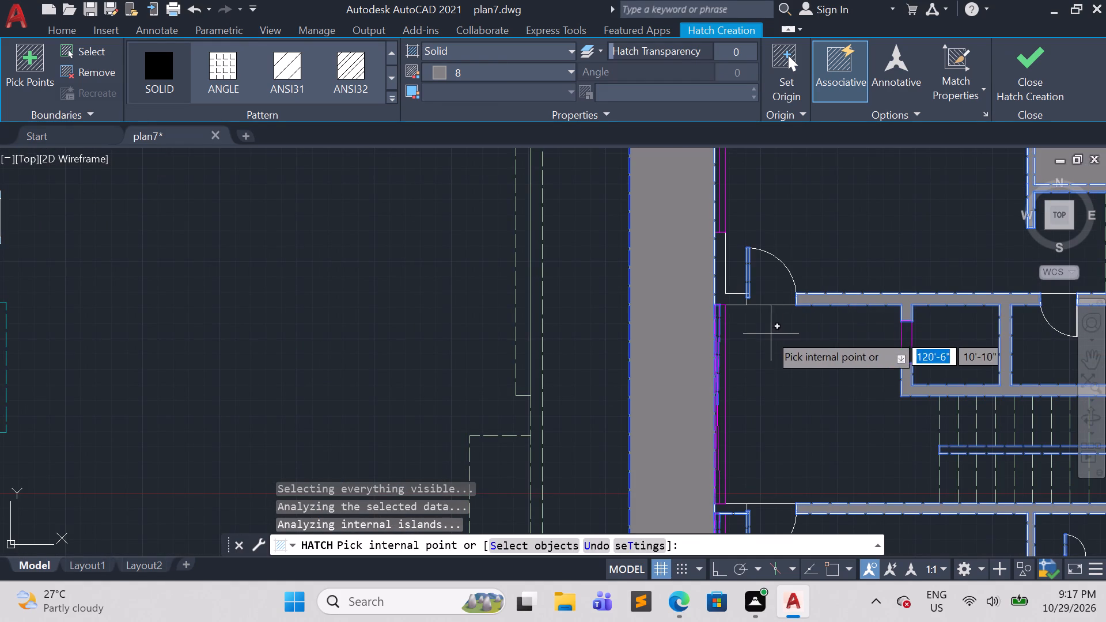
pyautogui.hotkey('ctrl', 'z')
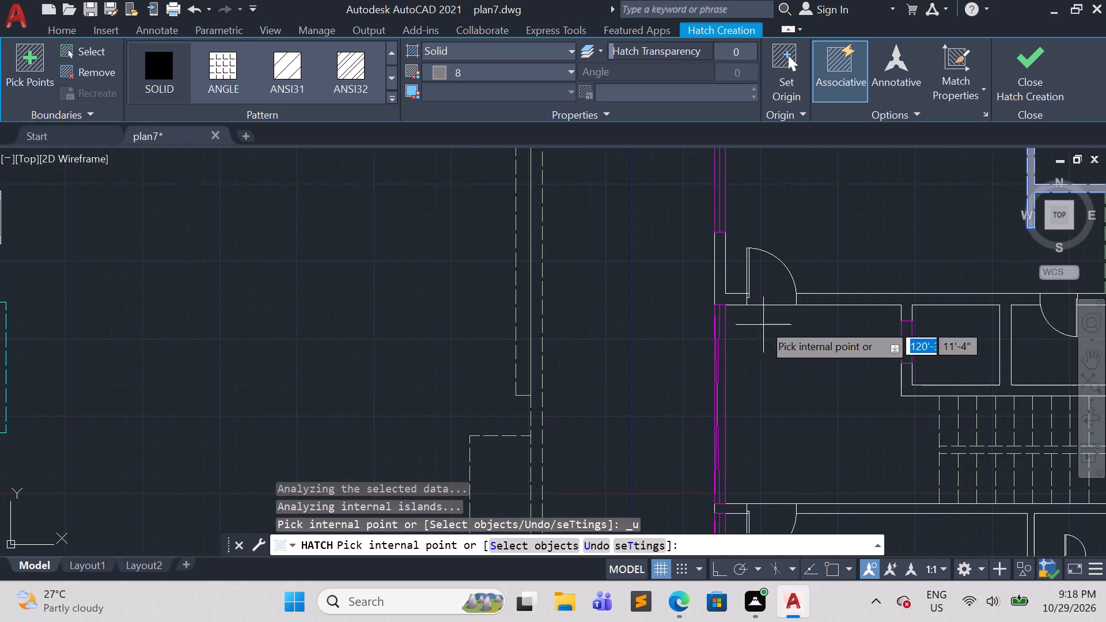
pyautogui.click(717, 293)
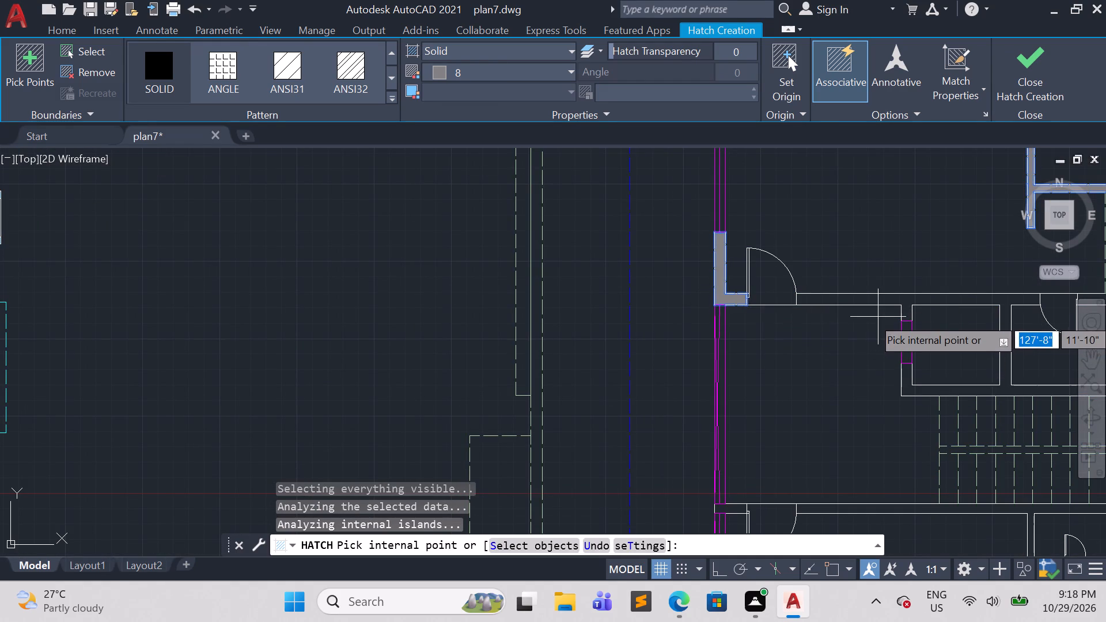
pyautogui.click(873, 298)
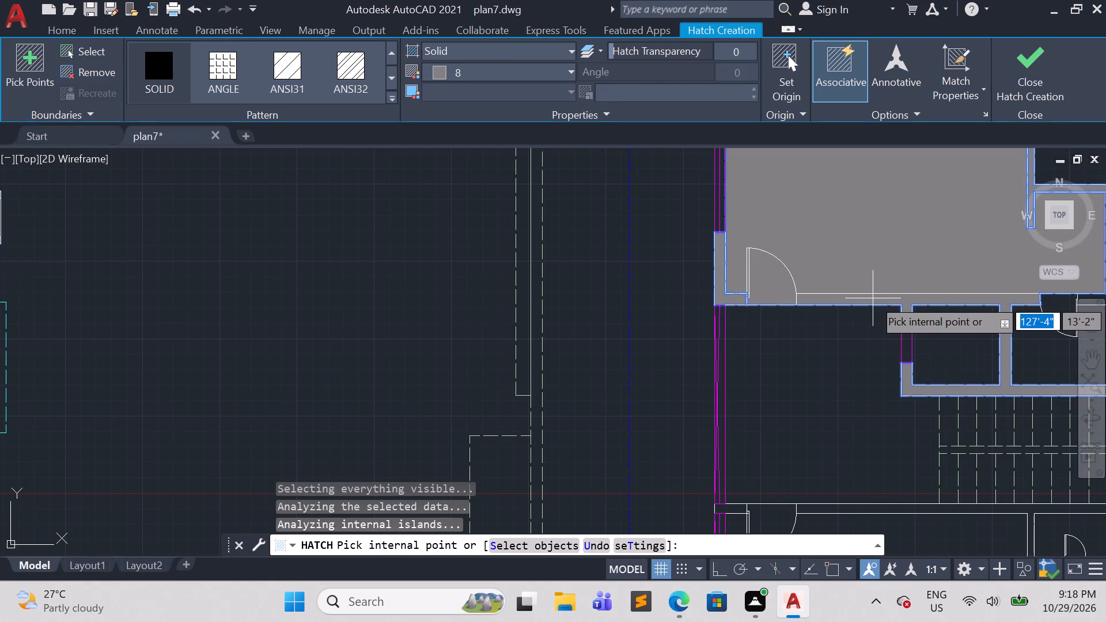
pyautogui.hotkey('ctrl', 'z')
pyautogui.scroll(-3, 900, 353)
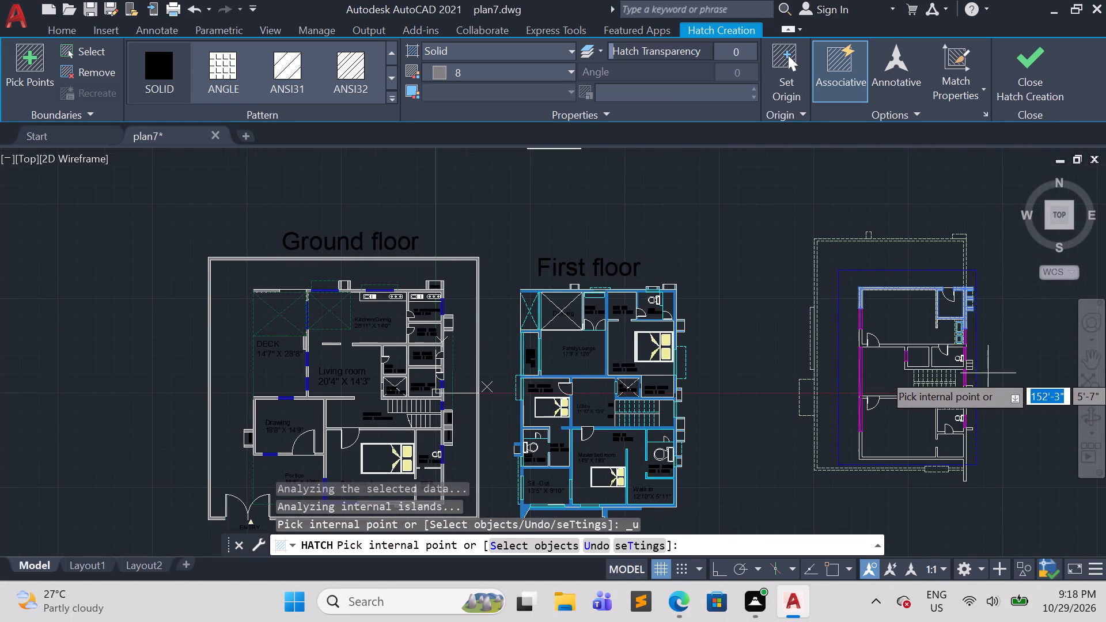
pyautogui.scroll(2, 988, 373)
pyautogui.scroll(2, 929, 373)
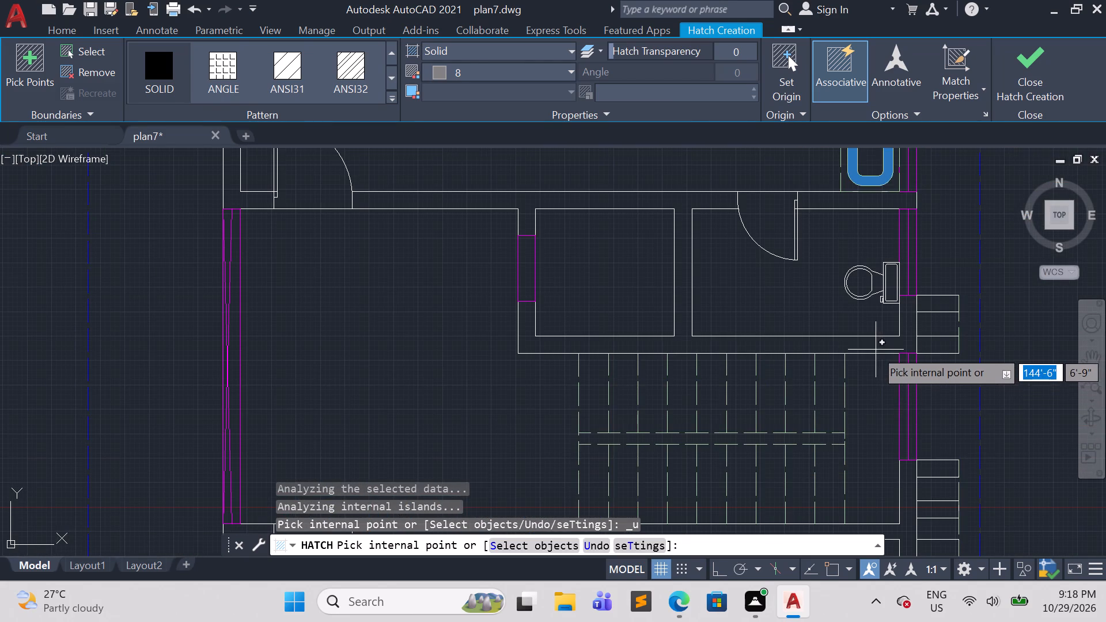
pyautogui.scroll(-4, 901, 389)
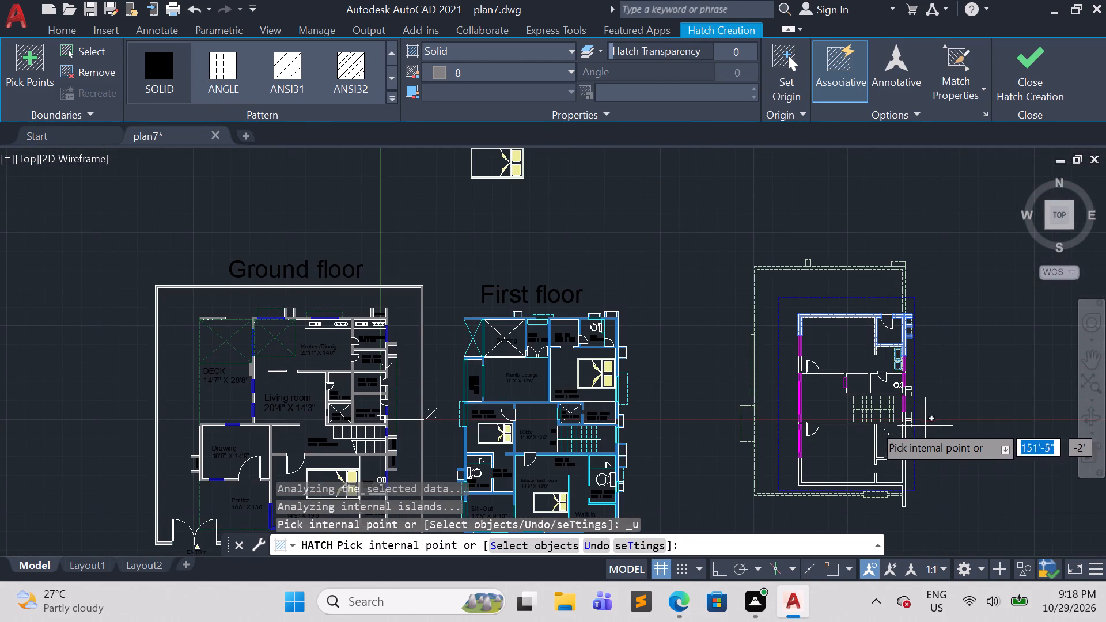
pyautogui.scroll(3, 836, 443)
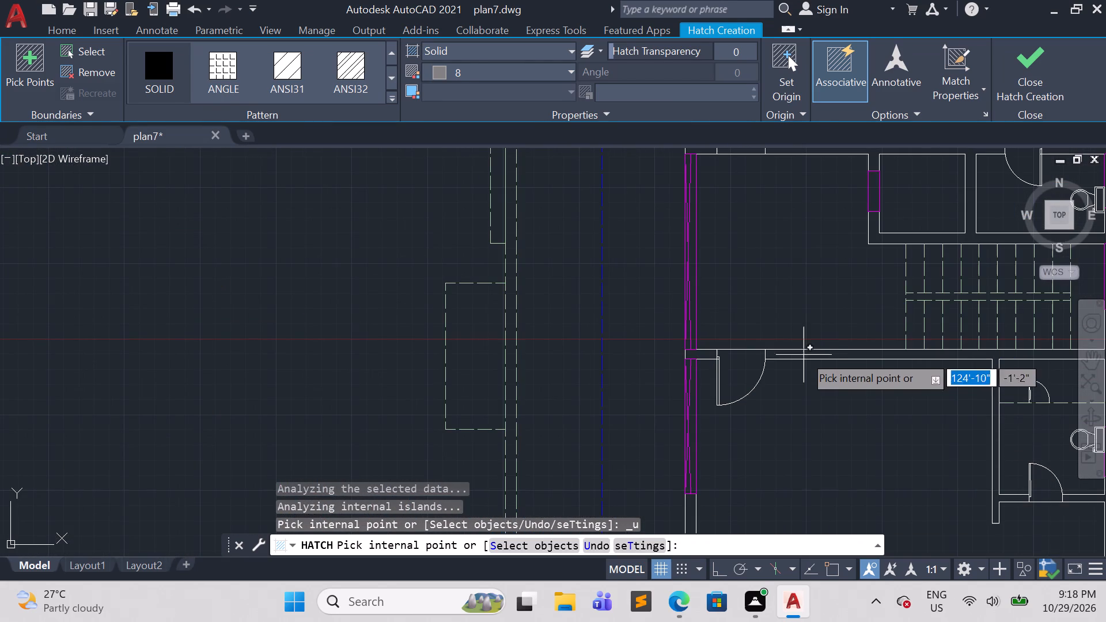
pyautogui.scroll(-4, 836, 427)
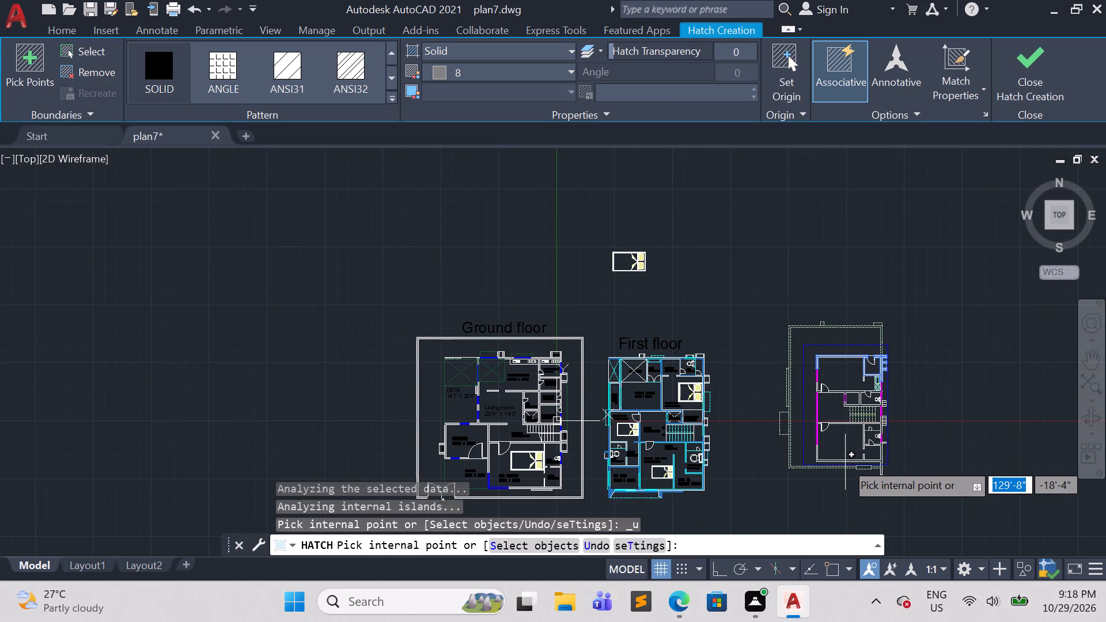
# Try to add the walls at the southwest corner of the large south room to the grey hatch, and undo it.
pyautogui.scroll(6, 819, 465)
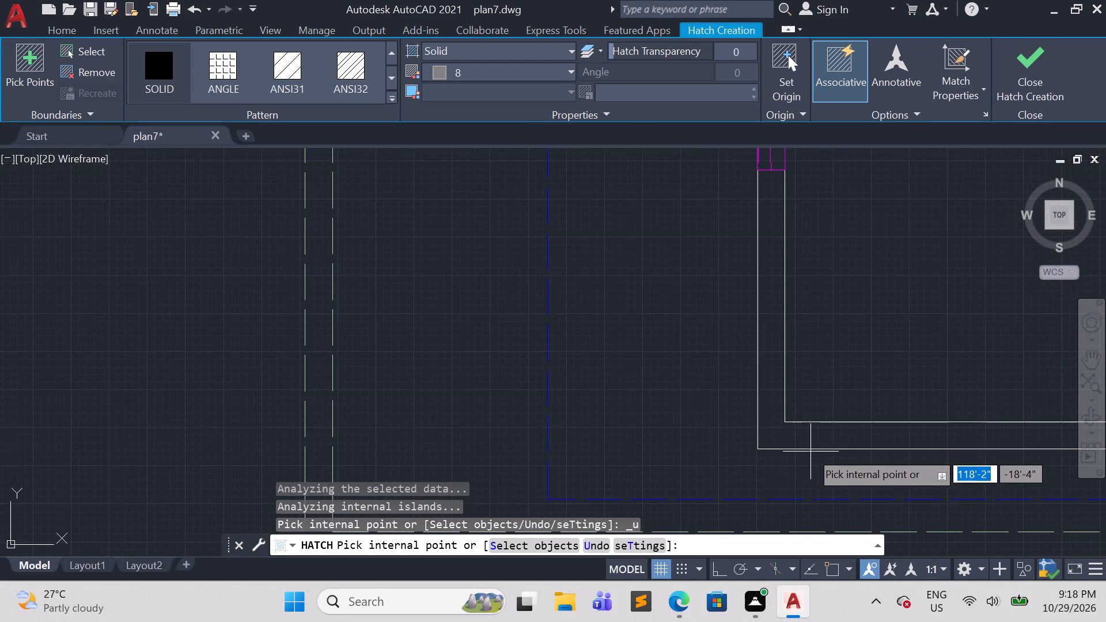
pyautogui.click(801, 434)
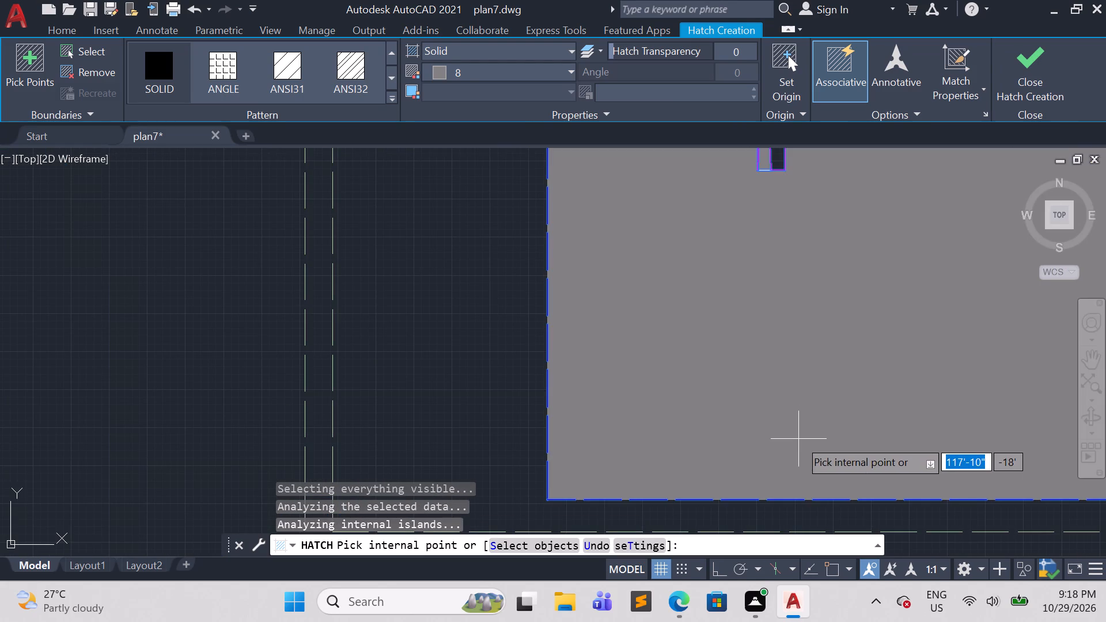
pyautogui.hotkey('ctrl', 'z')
# Add the wall stub extending south of the southeast corner and the single projection outside the south toilet to the grey hatch.
pyautogui.scroll(-4, 837, 449)
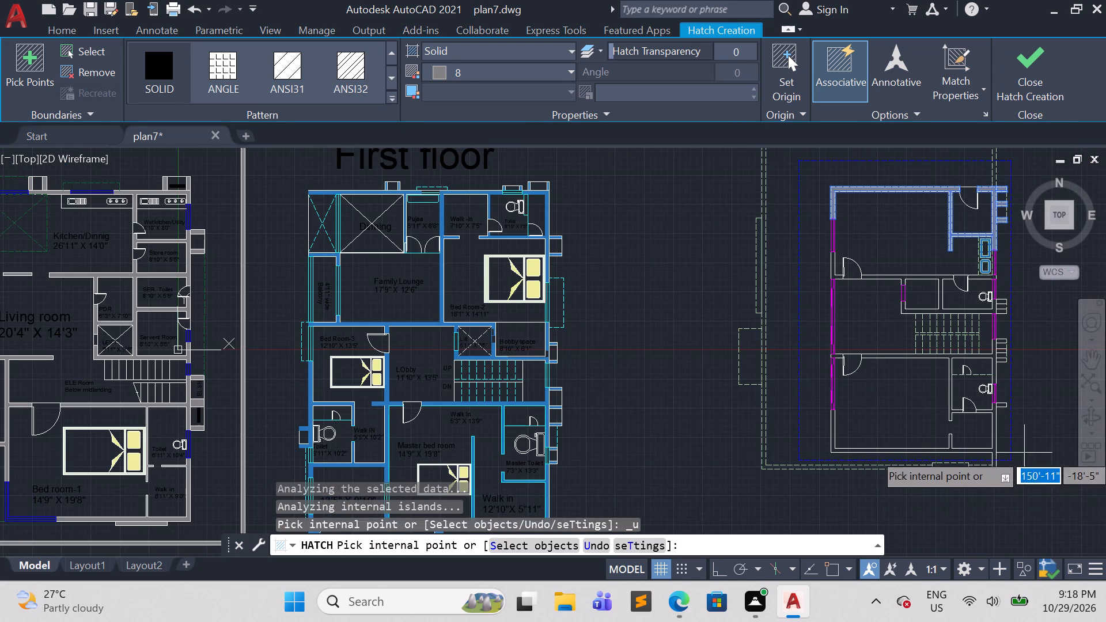
pyautogui.moveTo(1039, 461); pyautogui.dragTo(952, 385, button='middle')
pyautogui.scroll(1, 963, 392)
pyautogui.scroll(3, 884, 414)
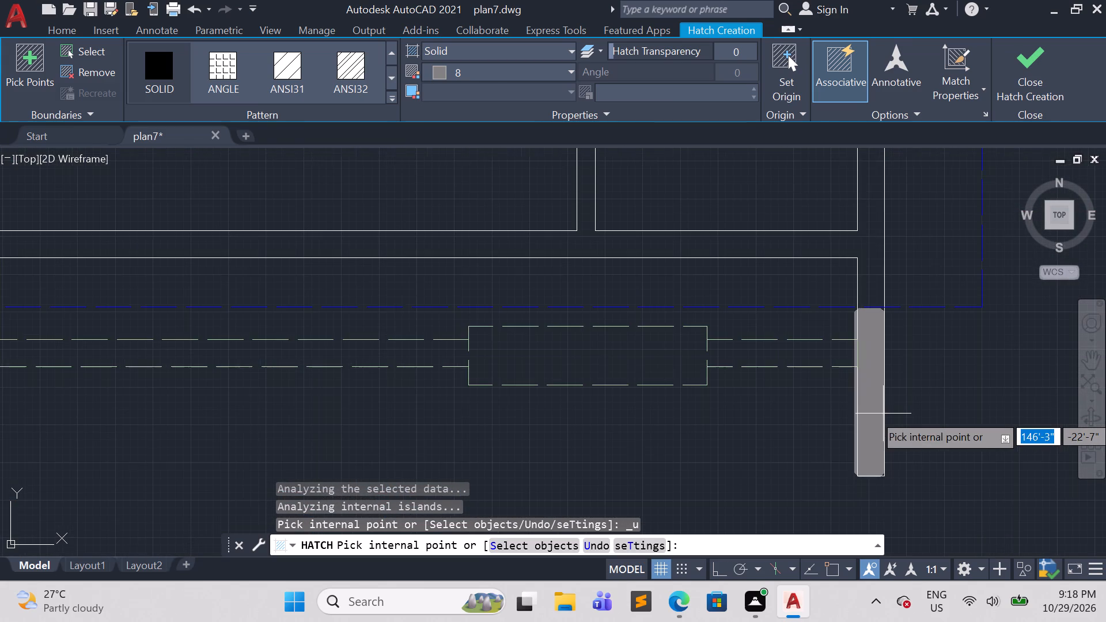
pyautogui.click(879, 413)
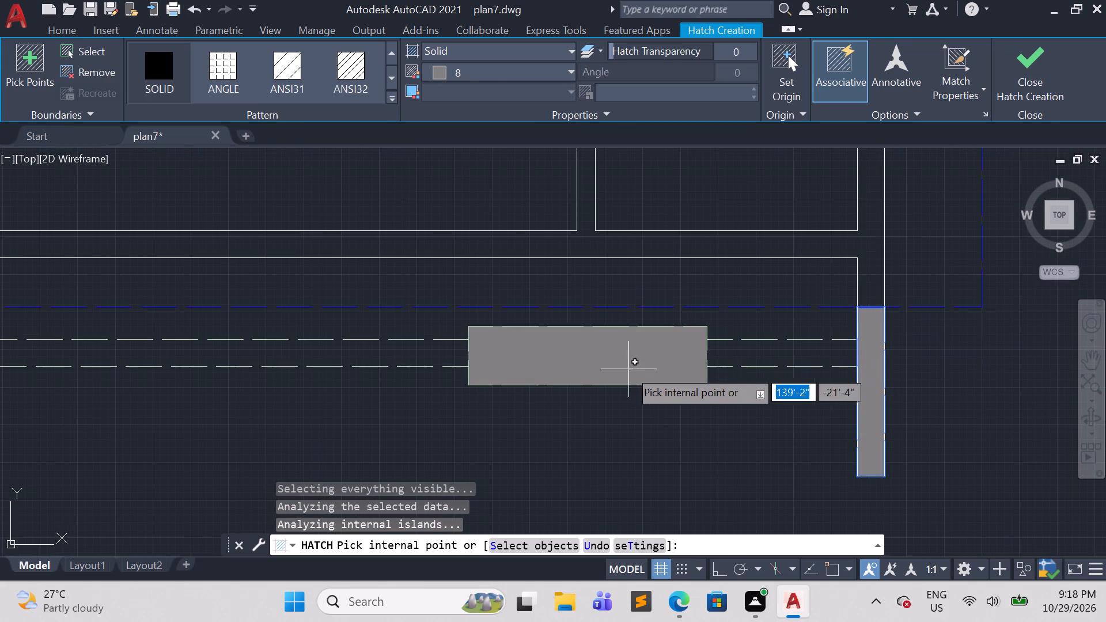
pyautogui.scroll(-3, 840, 411)
pyautogui.scroll(2, 877, 300)
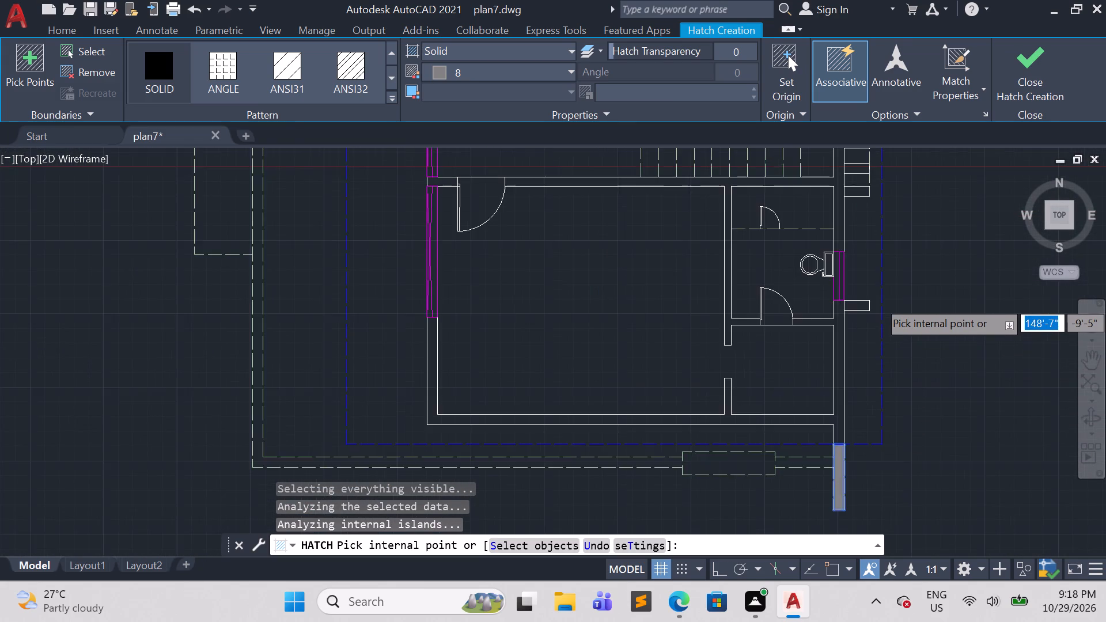
pyautogui.click(834, 312)
# Add the three outer projections beside the south end of the staircase to the grey colour 8 solid hatch.
pyautogui.scroll(-3, 847, 349)
pyautogui.scroll(1, 851, 269)
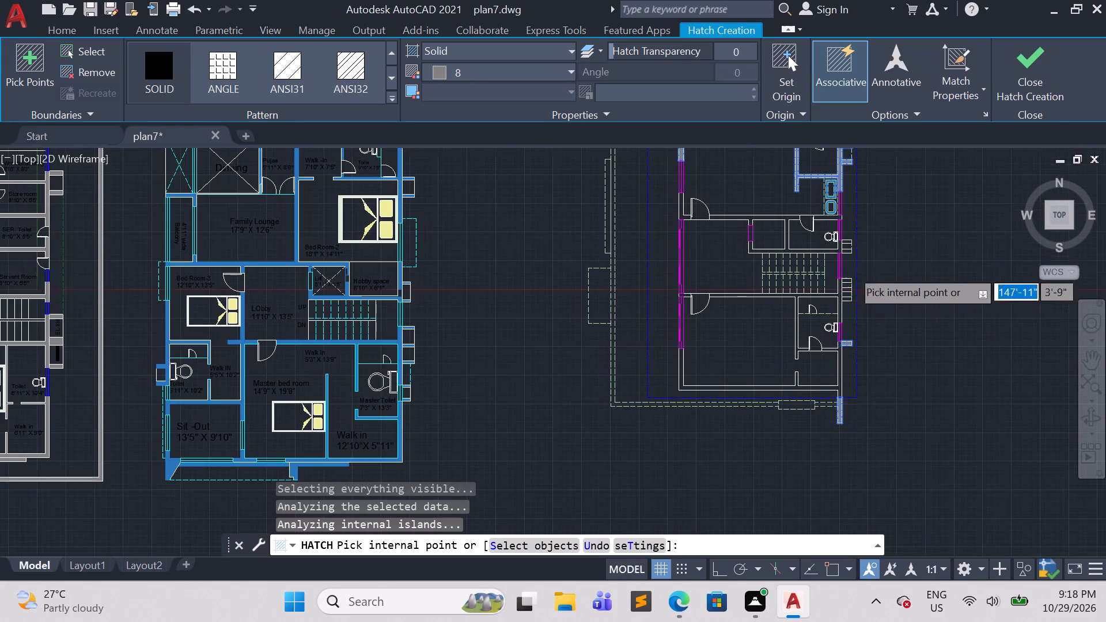
pyautogui.scroll(3, 851, 269)
pyautogui.click(815, 336)
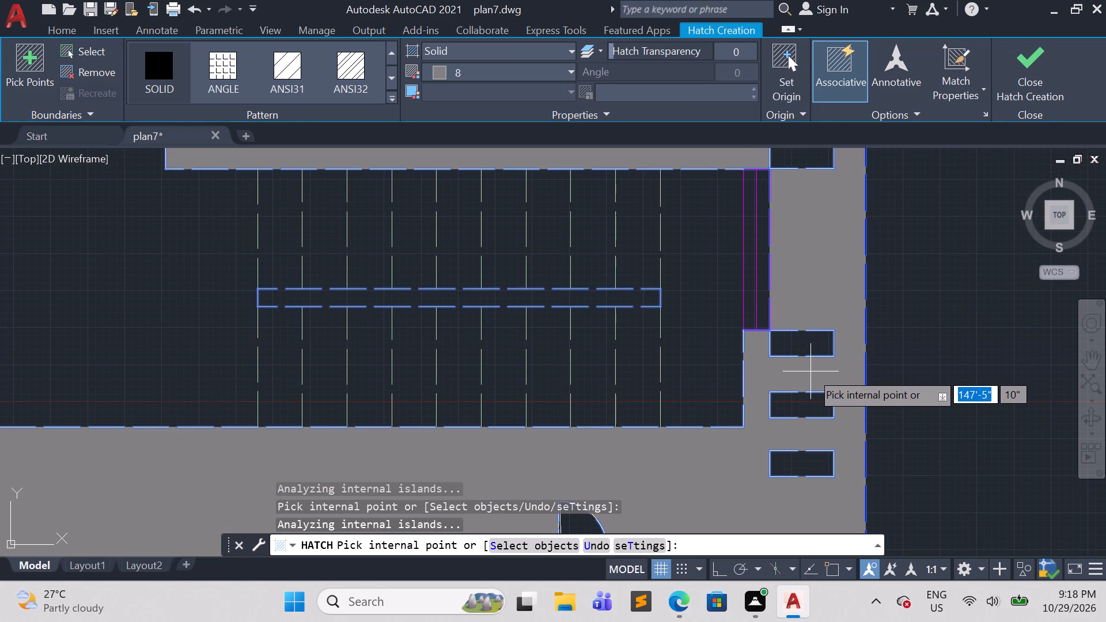
pyautogui.hotkey('ctrl', 'z')
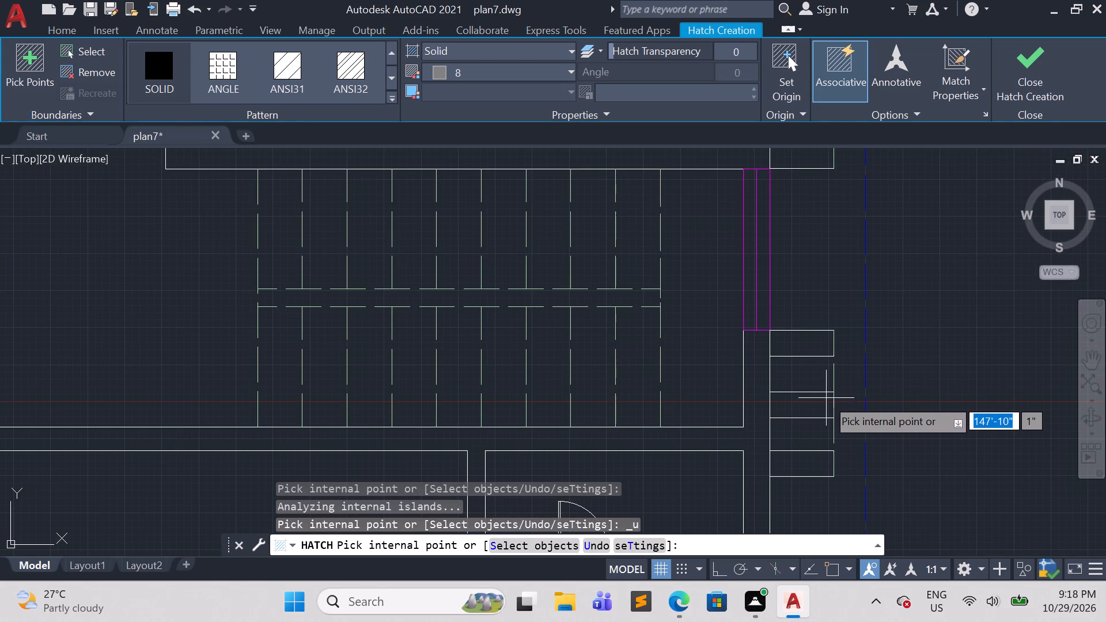
pyautogui.click(823, 411)
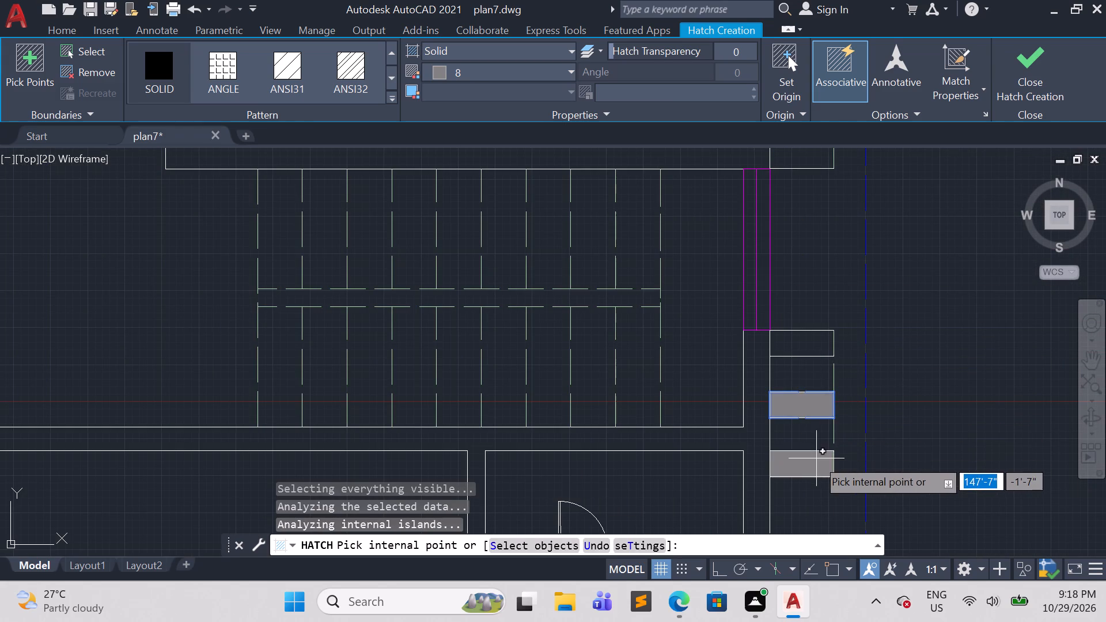
pyautogui.click(816, 458)
pyautogui.click(812, 343)
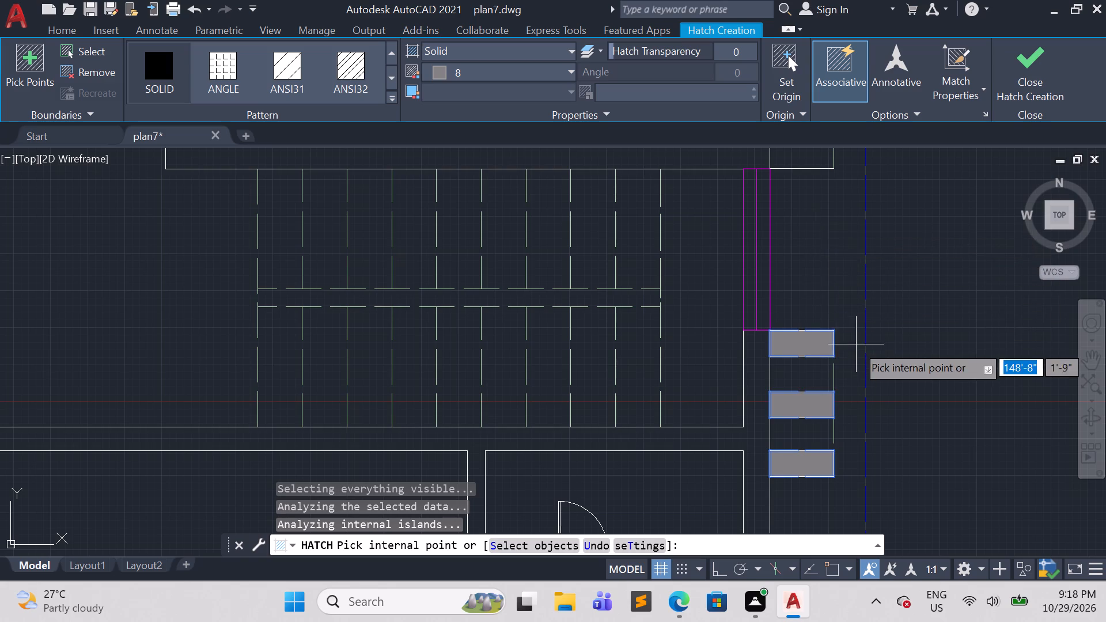
# Add the two outer projections beside the toilet north of the staircase to the grey hatch.
pyautogui.scroll(-3, 856, 354)
pyautogui.scroll(-1, 830, 314)
pyautogui.scroll(4, 839, 299)
pyautogui.click(837, 302)
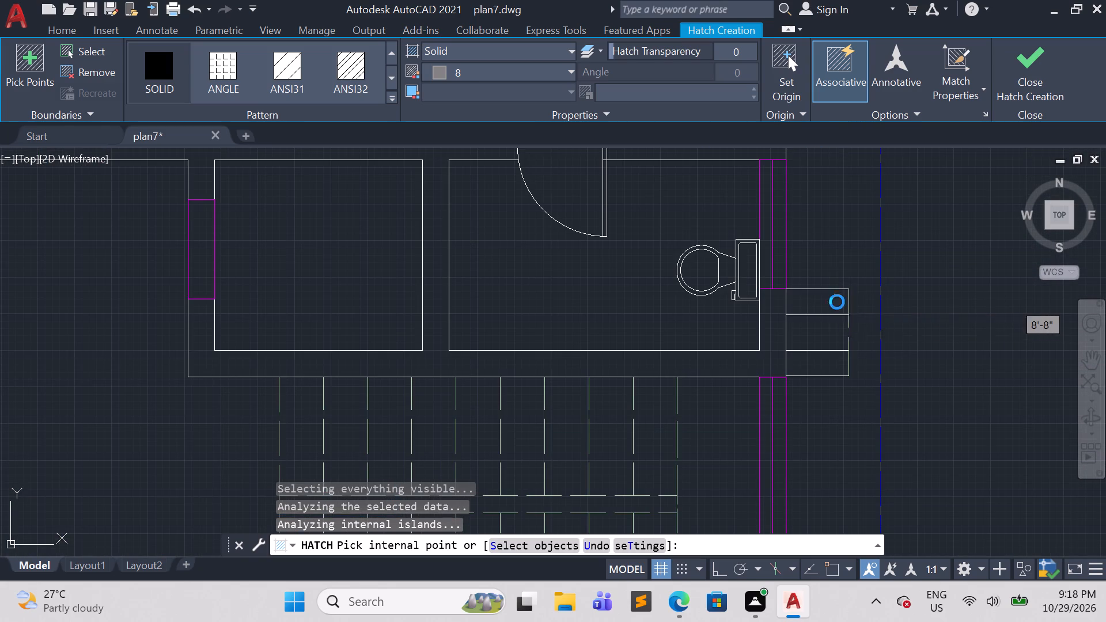
pyautogui.click(826, 369)
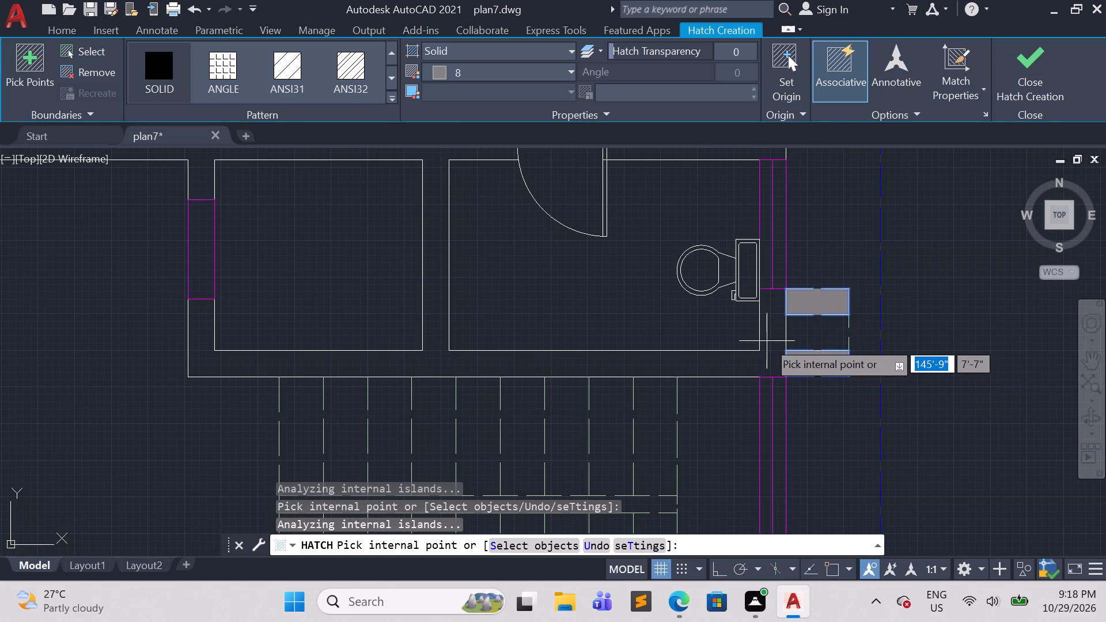
# Add the wall between multipurpose hall and lobby, the walls around the small room and north toilet, and the hall door corner to the grey hatch.
pyautogui.scroll(-4, 793, 390)
pyautogui.scroll(3, 791, 447)
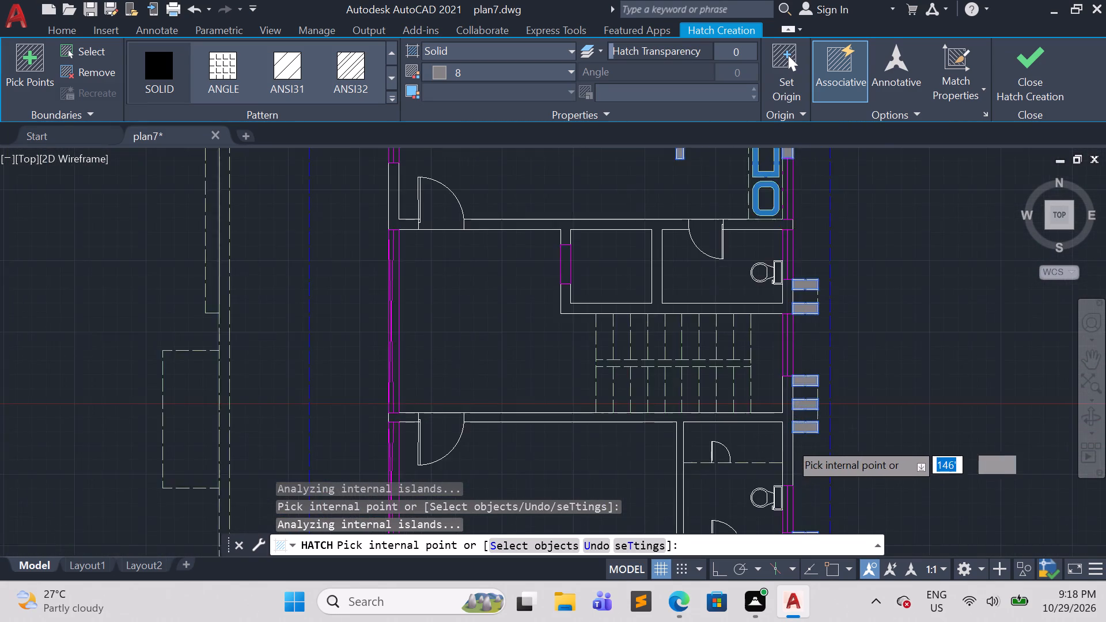
pyautogui.scroll(1, 789, 442)
pyautogui.scroll(-4, 713, 438)
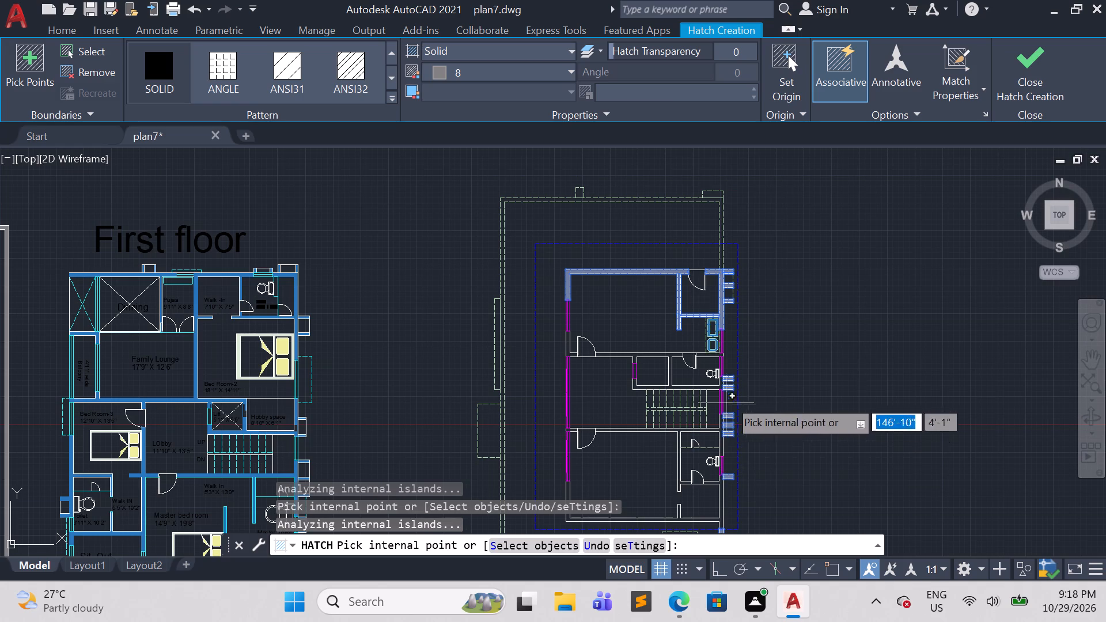
pyautogui.scroll(3, 670, 442)
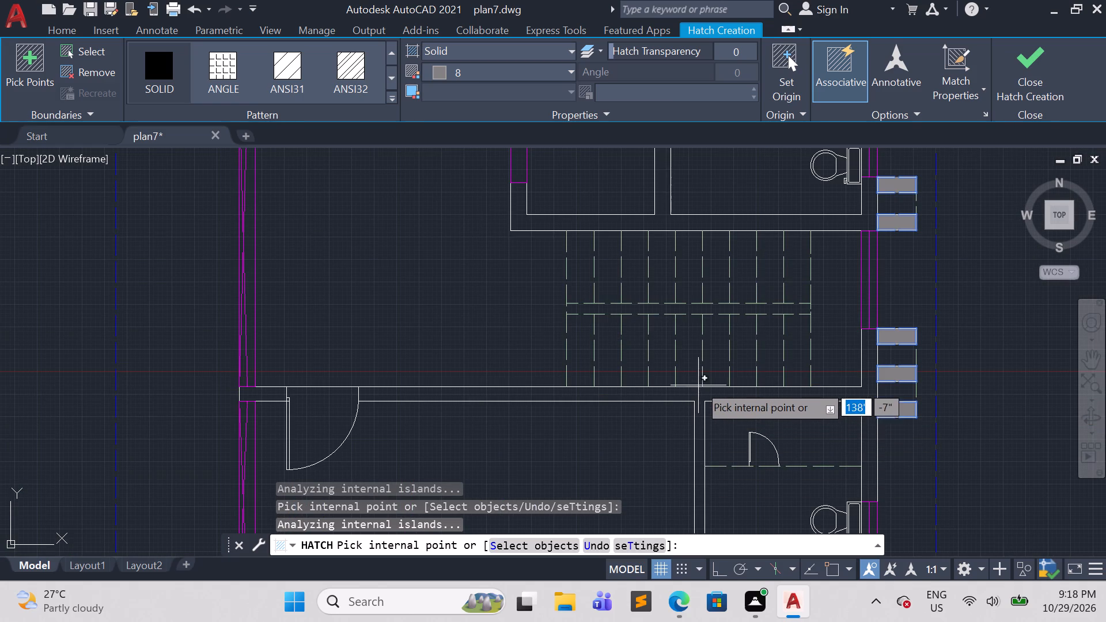
pyautogui.scroll(-4, 699, 376)
pyautogui.scroll(4, 696, 330)
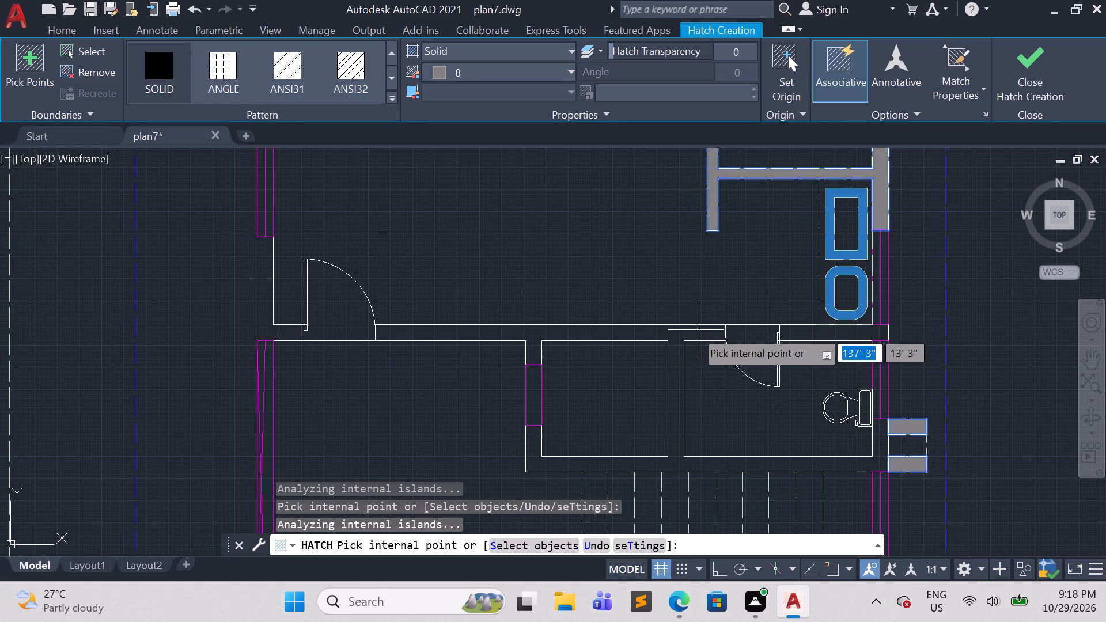
pyautogui.click(679, 335)
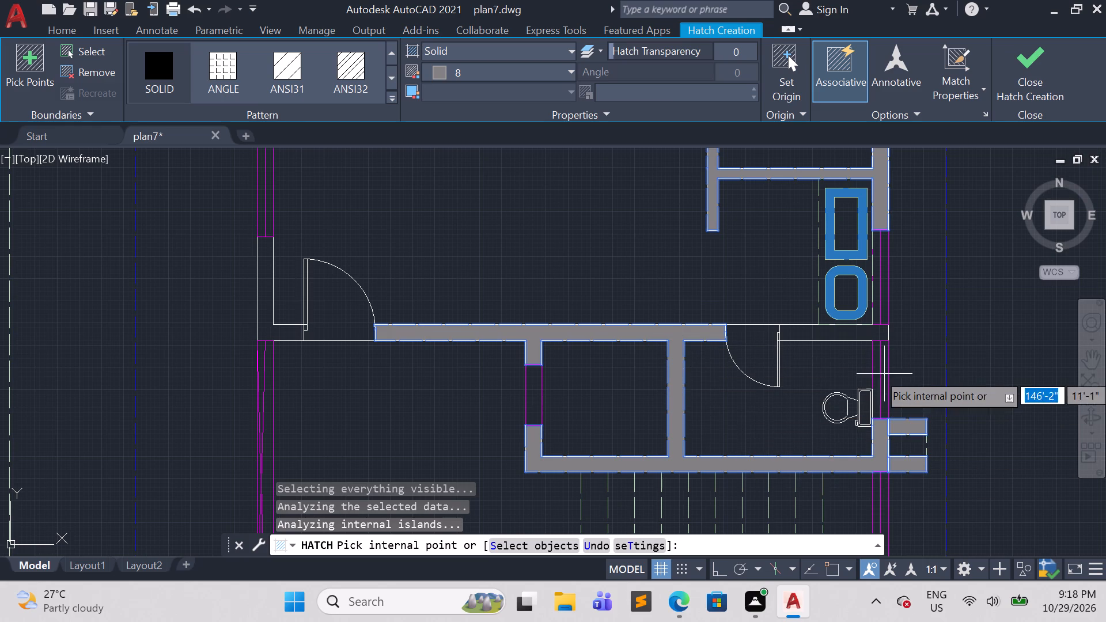
pyautogui.click(853, 334)
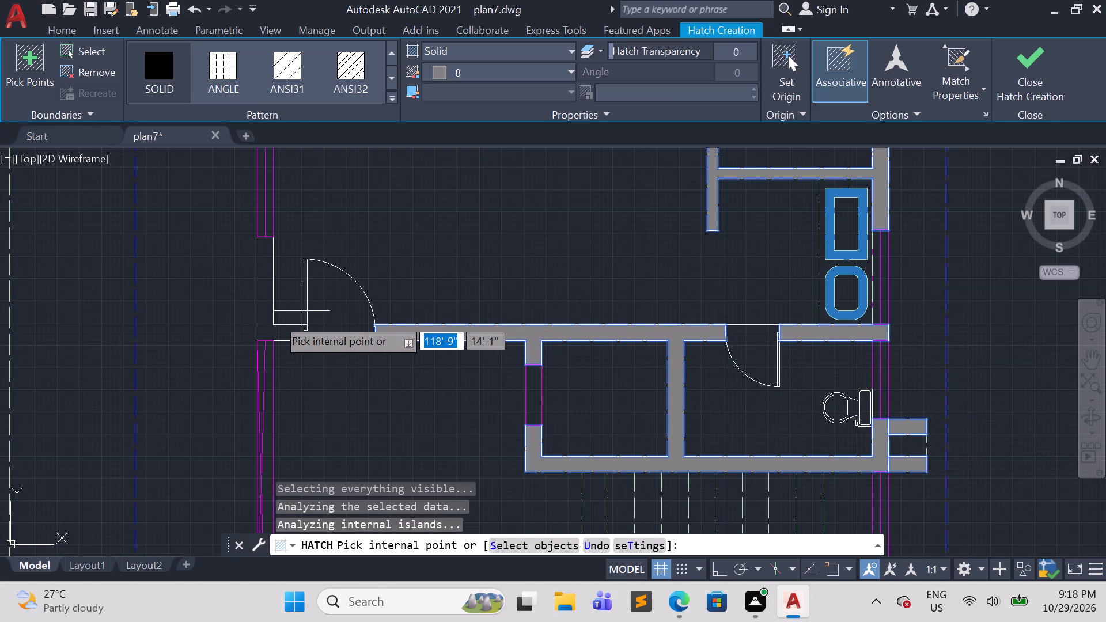
pyautogui.click(272, 329)
# Add all walls around the large south room, south toilet and adjoining small room to the grey hatch, and finish the hatch.
pyautogui.scroll(-3, 538, 386)
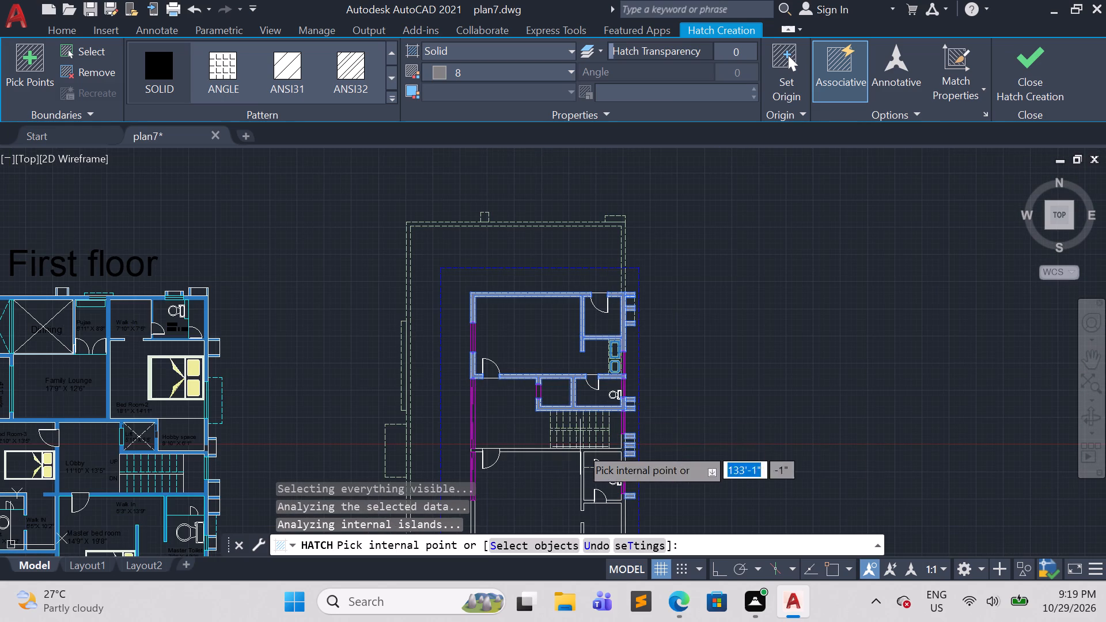
pyautogui.scroll(-1, 679, 429)
pyautogui.moveTo(685, 426); pyautogui.dragTo(809, 358, button='middle')
pyautogui.scroll(3, 729, 426)
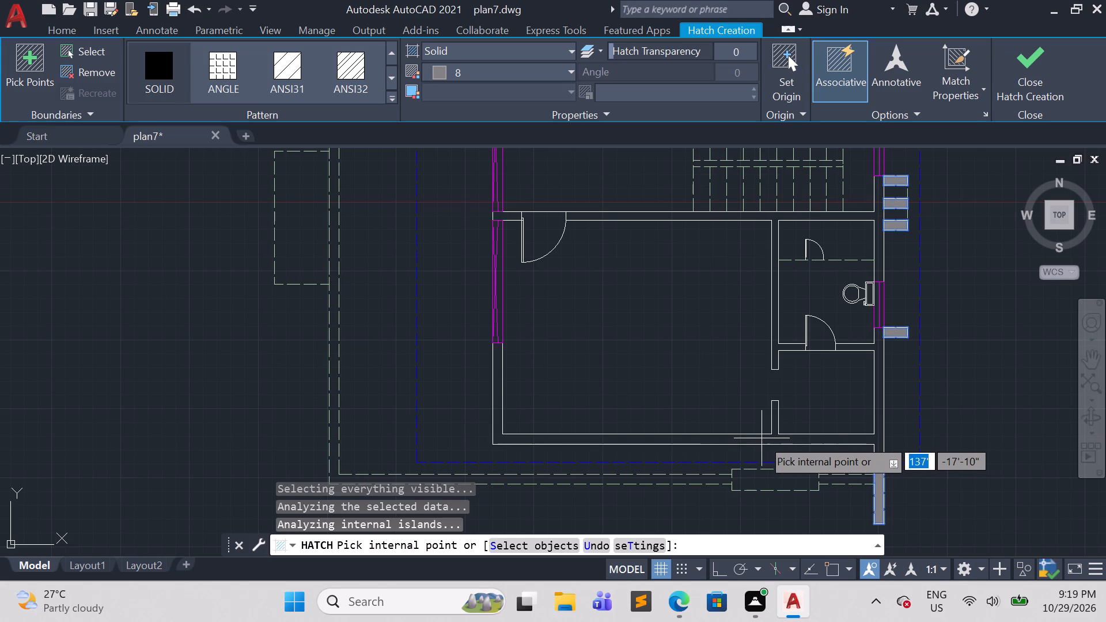
pyautogui.click(775, 214)
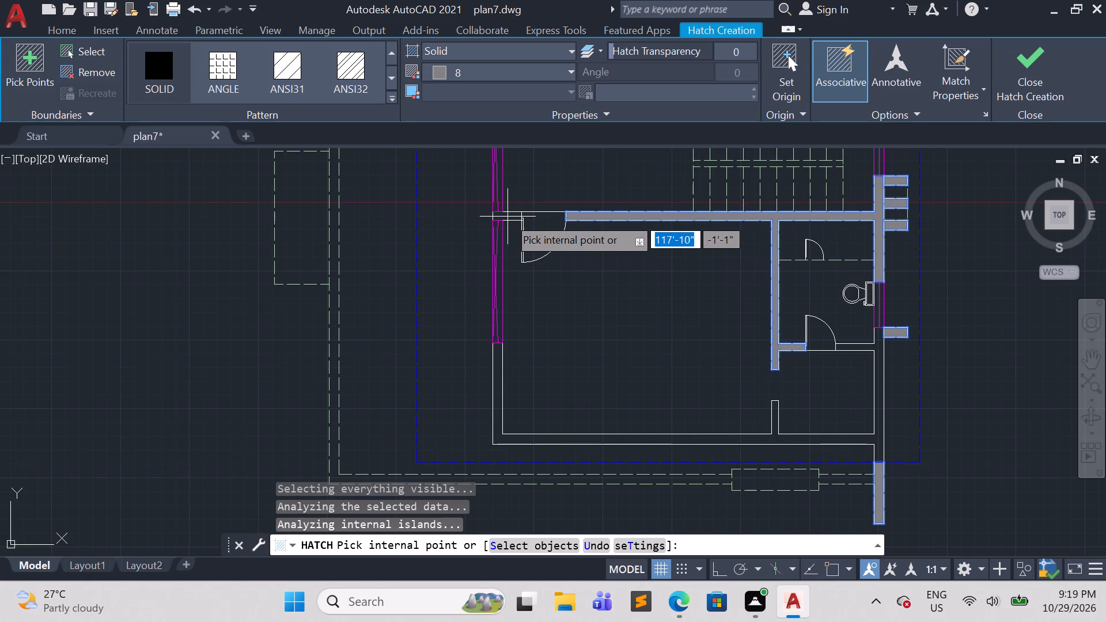
pyautogui.click(507, 217)
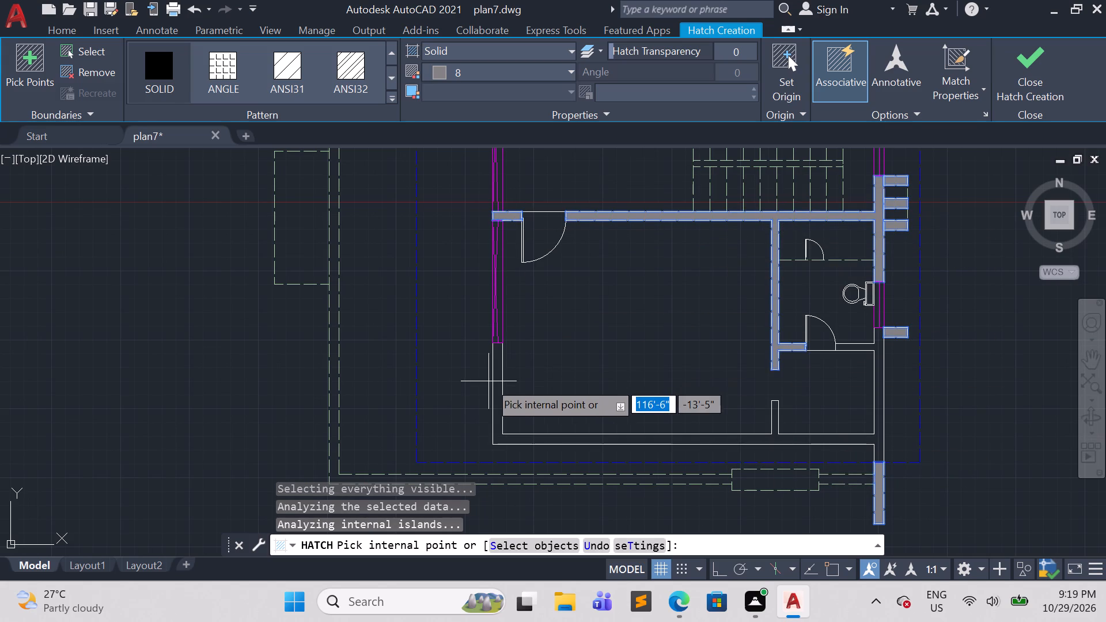
pyautogui.click(882, 435)
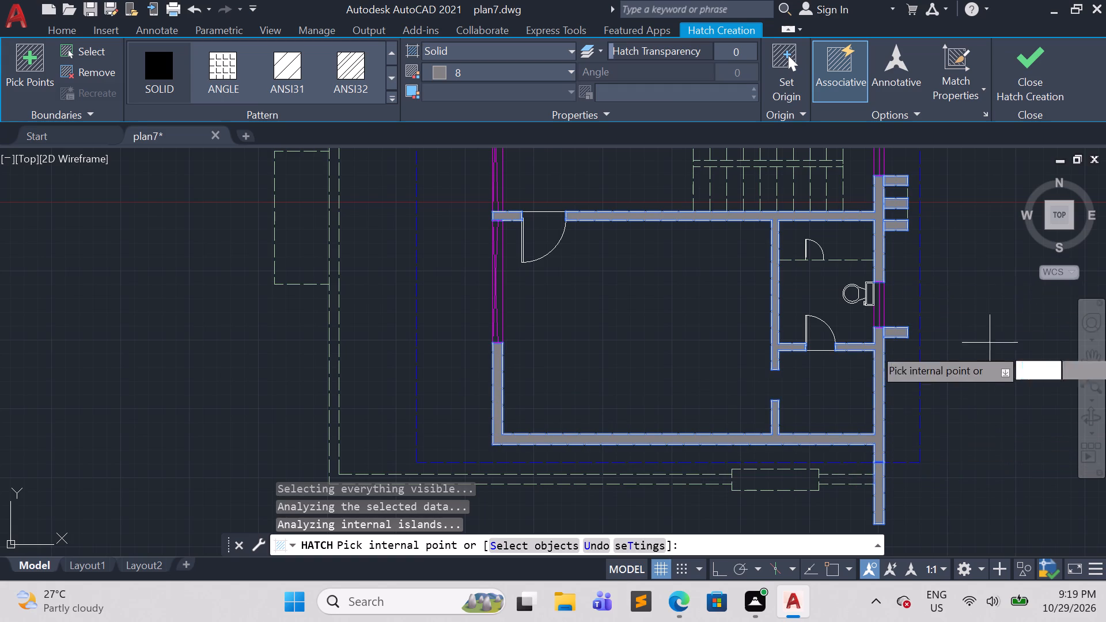
pyautogui.click(1040, 76)
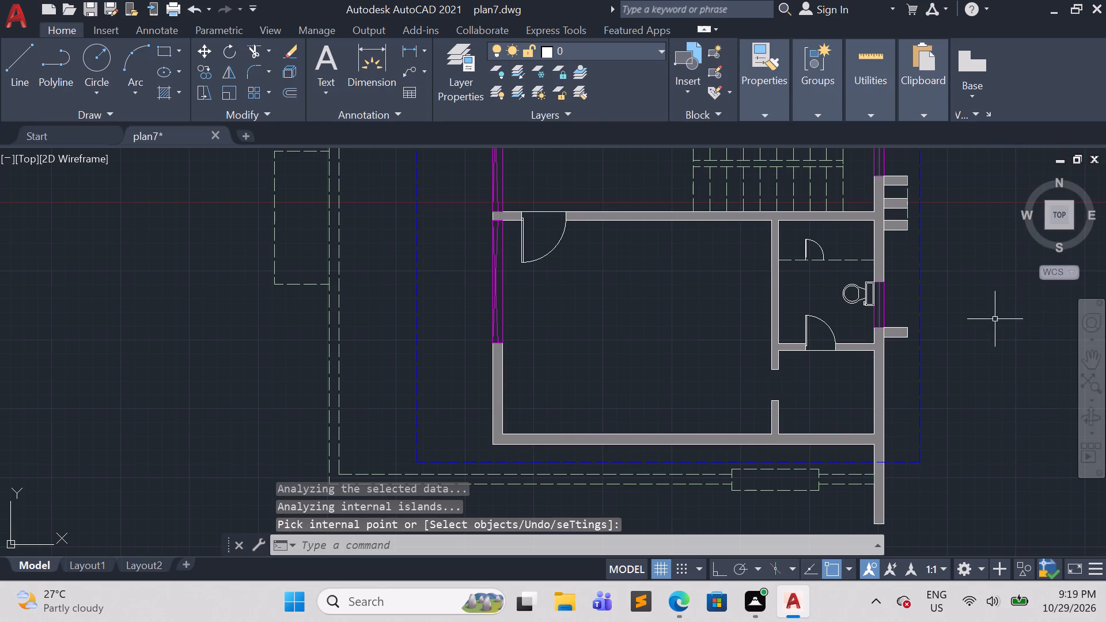
pyautogui.press('Escape')
pyautogui.press('Escape')
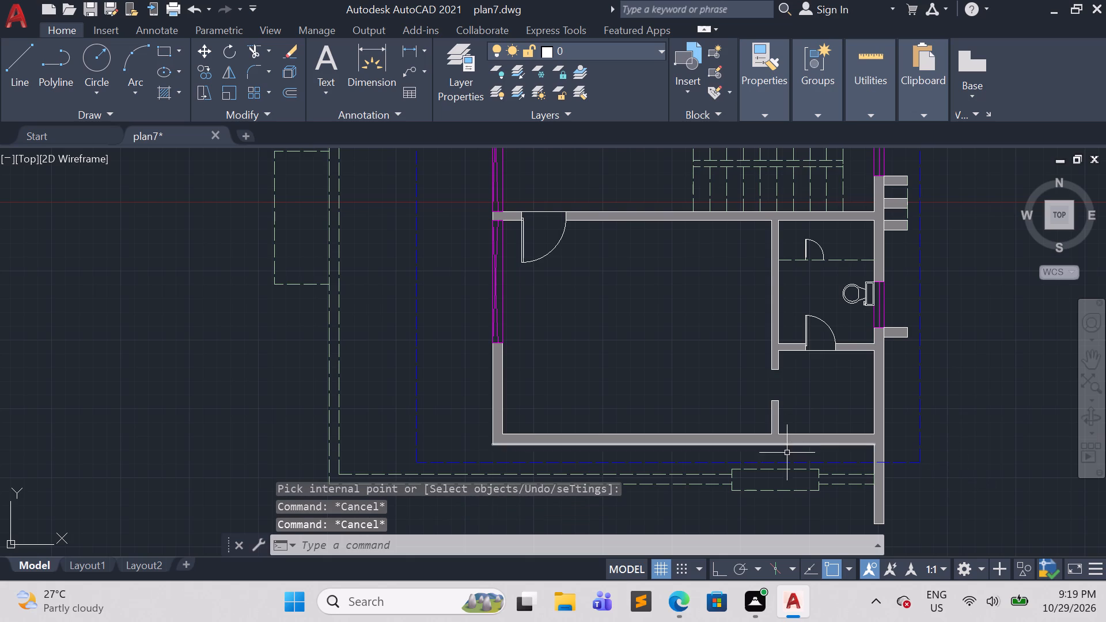
# Hatch the dashed rectangle in the south parapet and the short parapet section east of it with solid fill in olive 114,116,48.
pyautogui.scroll(-2, 986, 442)
pyautogui.moveTo(1008, 439); pyautogui.dragTo(983, 480, button='middle')
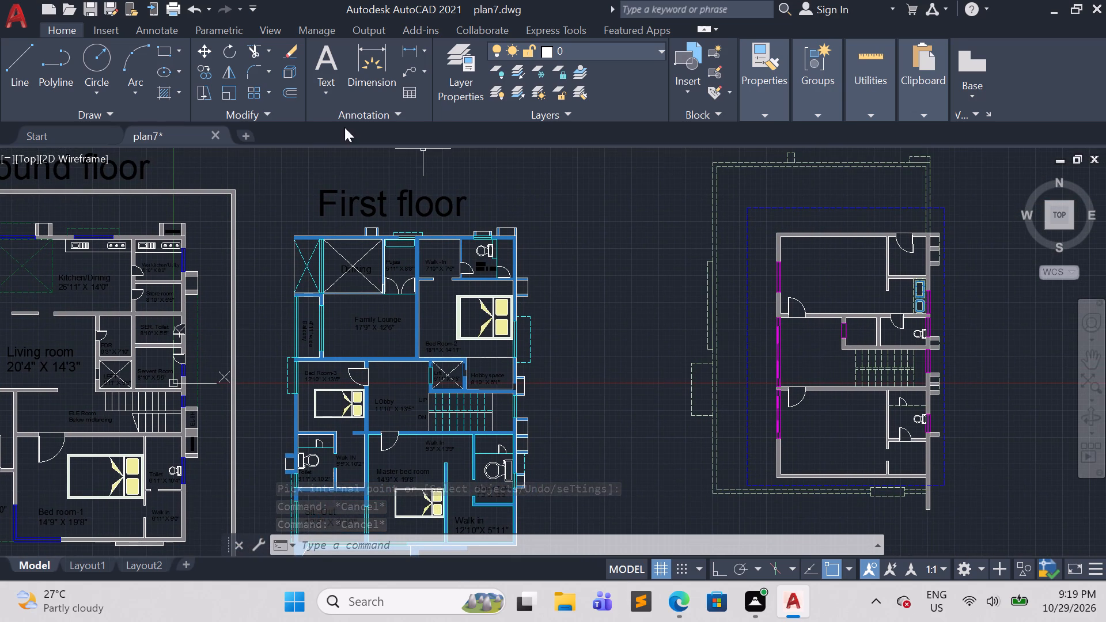
pyautogui.click(179, 92)
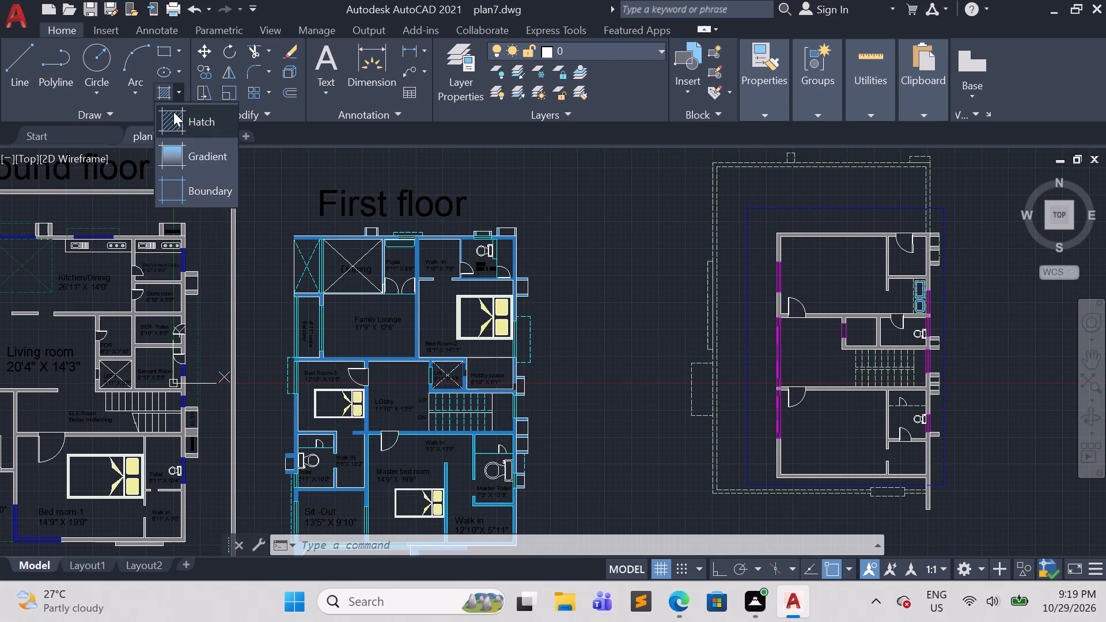
pyautogui.click(173, 112)
pyautogui.click(494, 75)
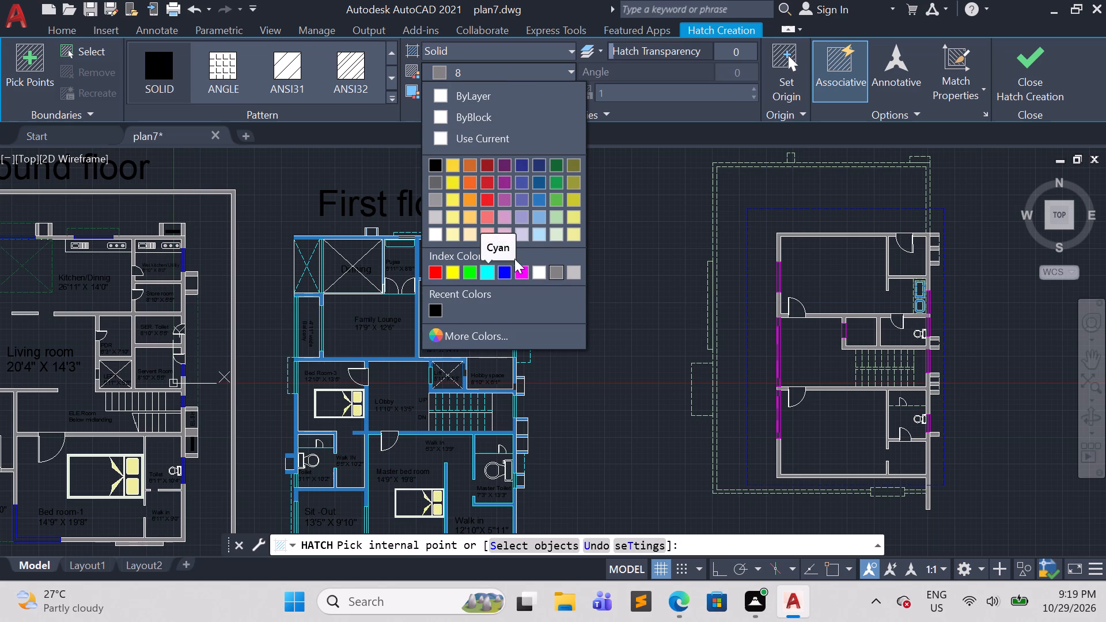
pyautogui.click(567, 160)
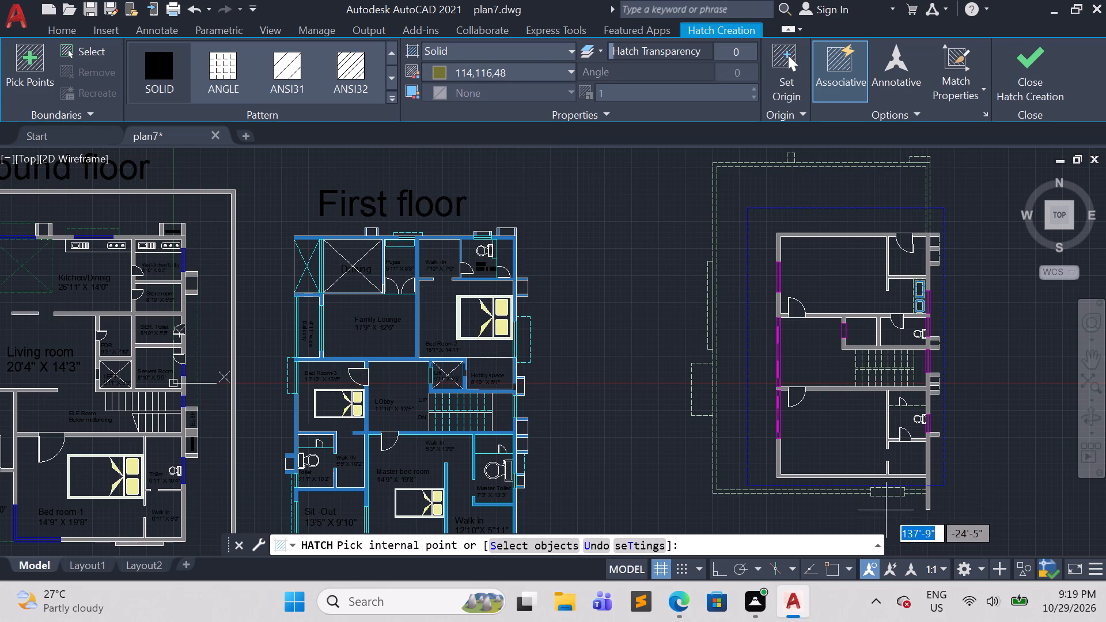
pyautogui.scroll(3, 895, 496)
pyautogui.click(883, 490)
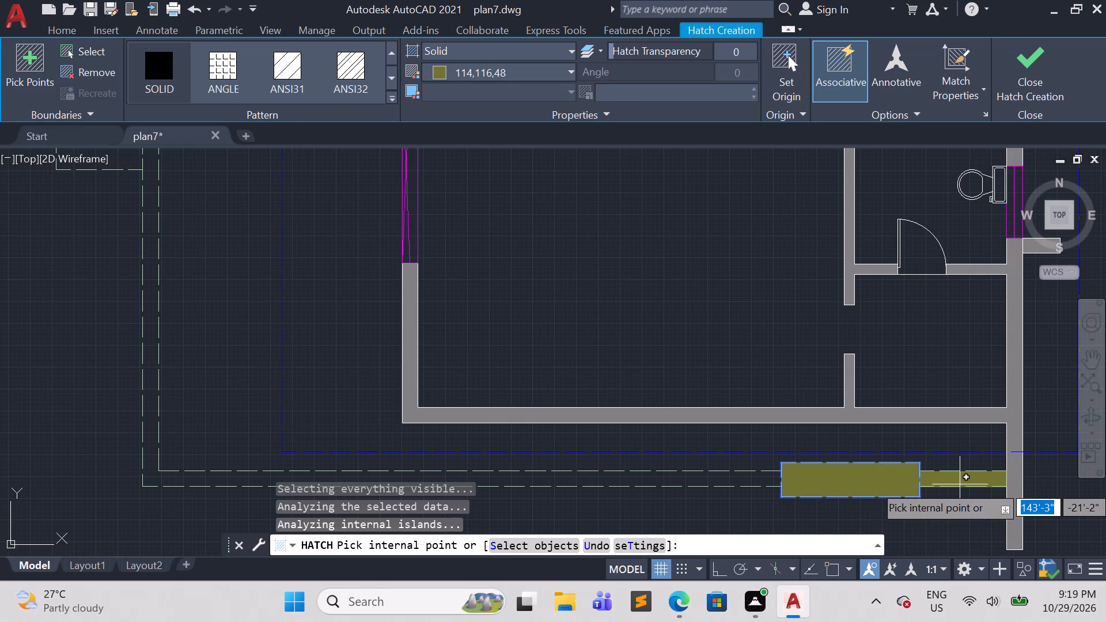
pyautogui.click(961, 484)
# Try to add the long dashed parapet to the olive hatch, turn off the boundary error message for future, and end the hatch.
pyautogui.click(718, 479)
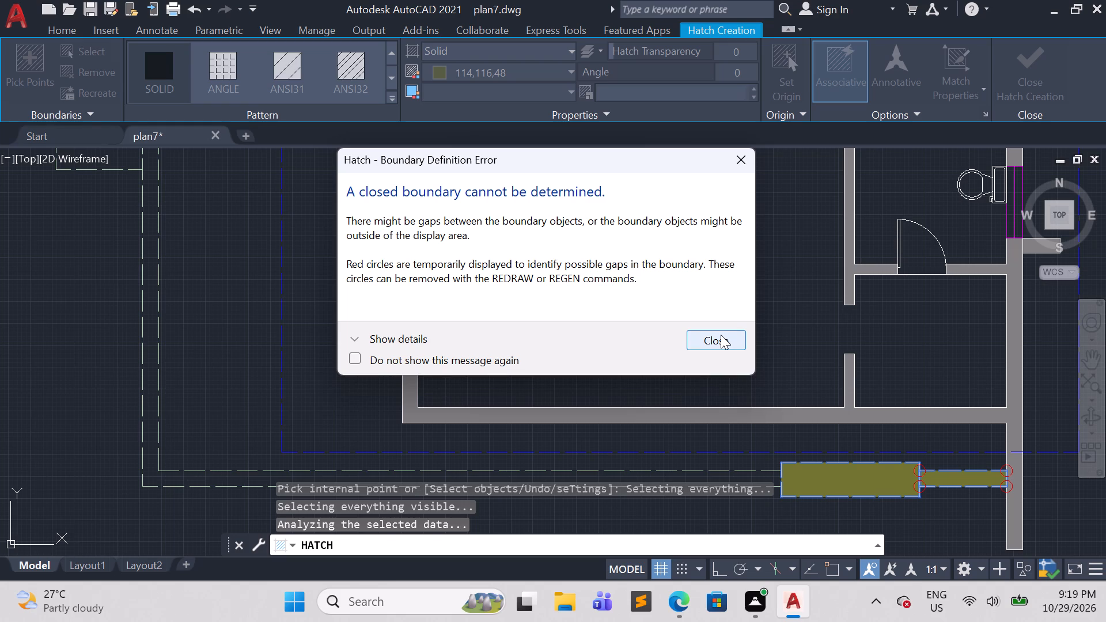
pyautogui.click(355, 357)
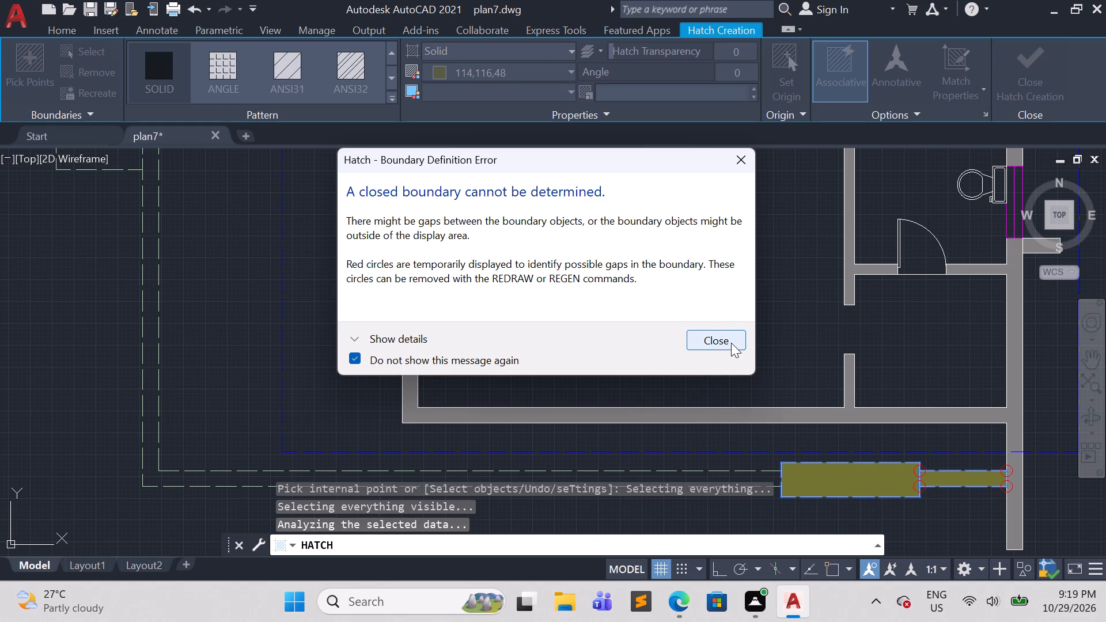
pyautogui.click(731, 343)
pyautogui.press('Escape')
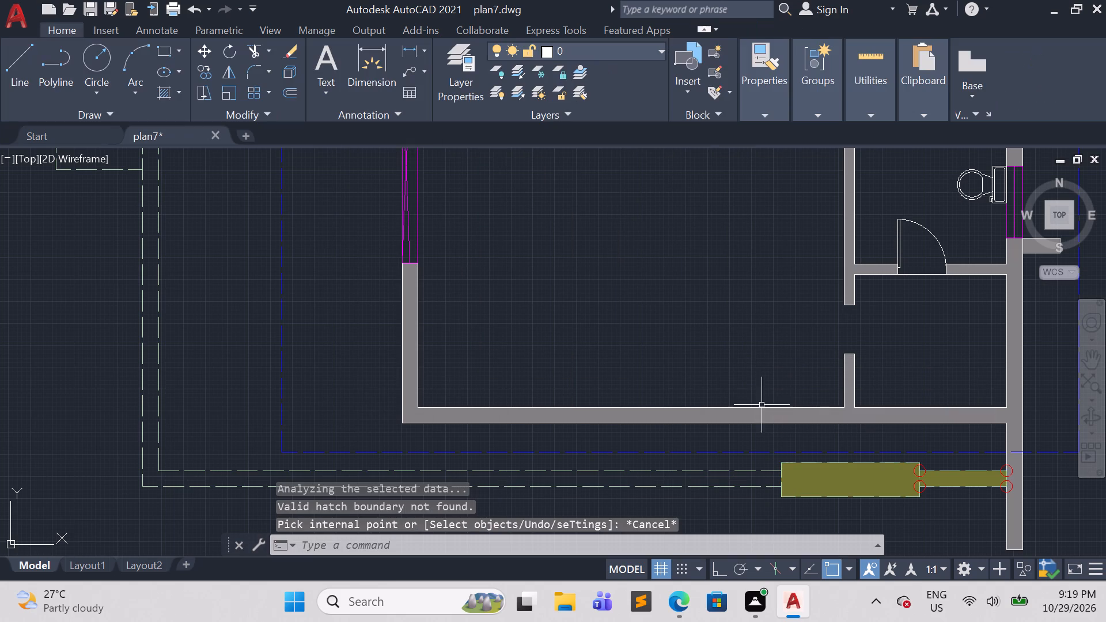
pyautogui.scroll(-3, 834, 485)
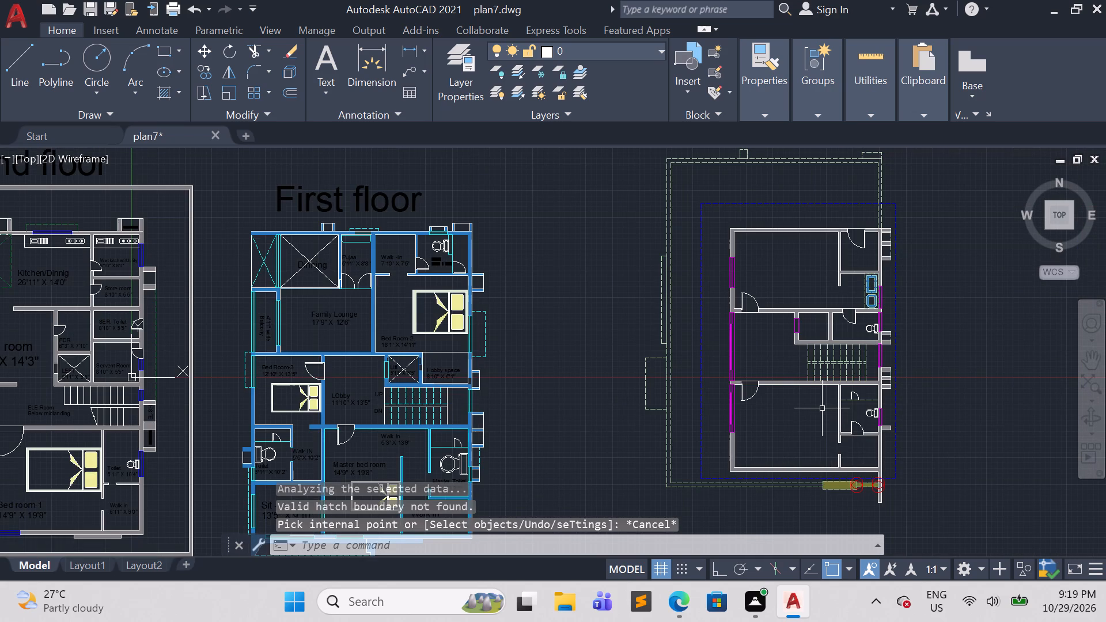
# Hatch the two north parapet projections and the short east parapet section above the house's northeast corner with solid olive 114,116,48.
pyautogui.press('h')
pyautogui.press('Return')
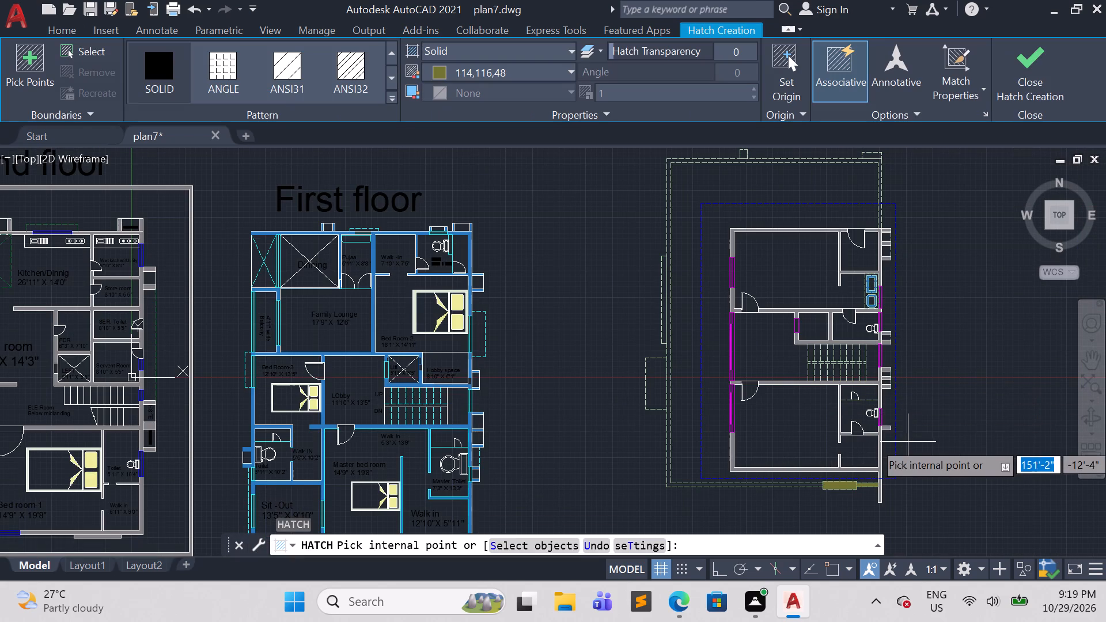
pyautogui.scroll(2, 894, 166)
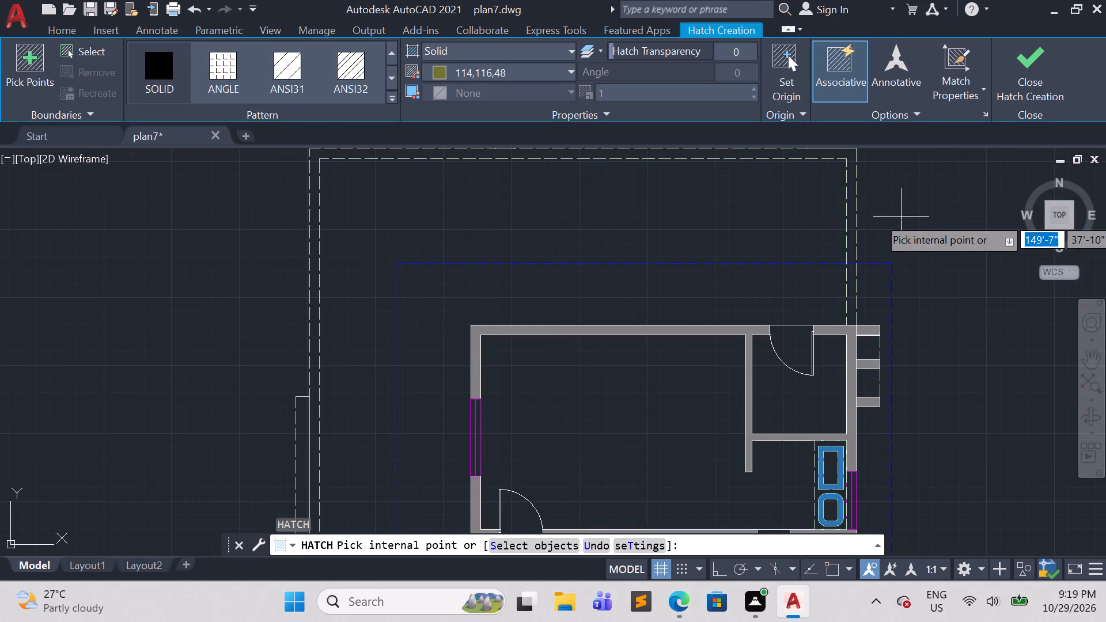
pyautogui.moveTo(937, 289); pyautogui.dragTo(1027, 473, button='middle')
pyautogui.click(933, 325)
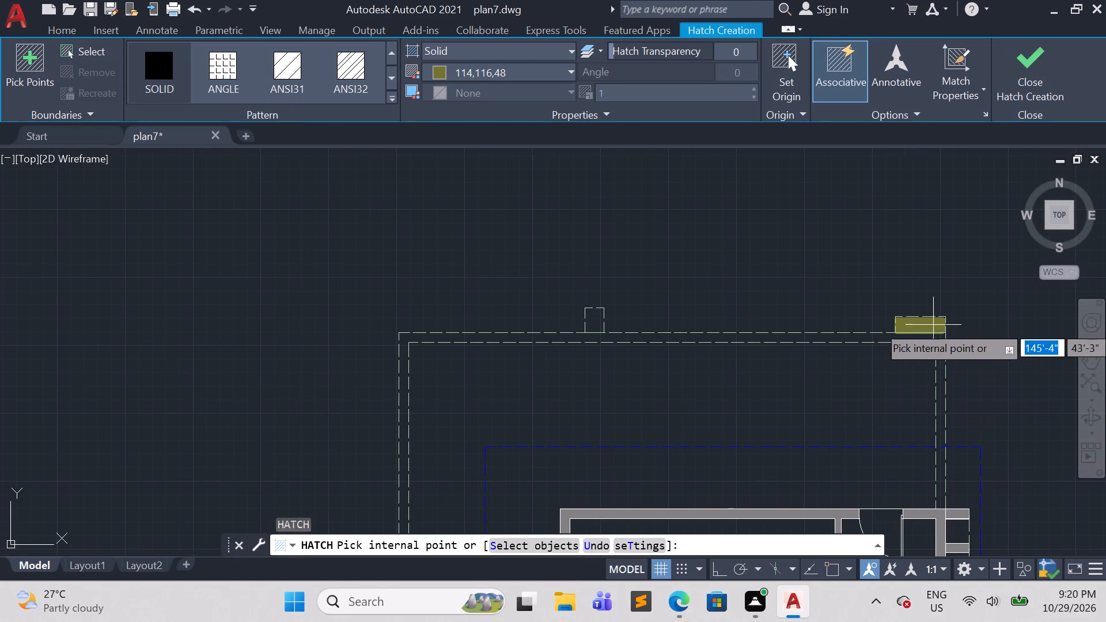
pyautogui.click(590, 320)
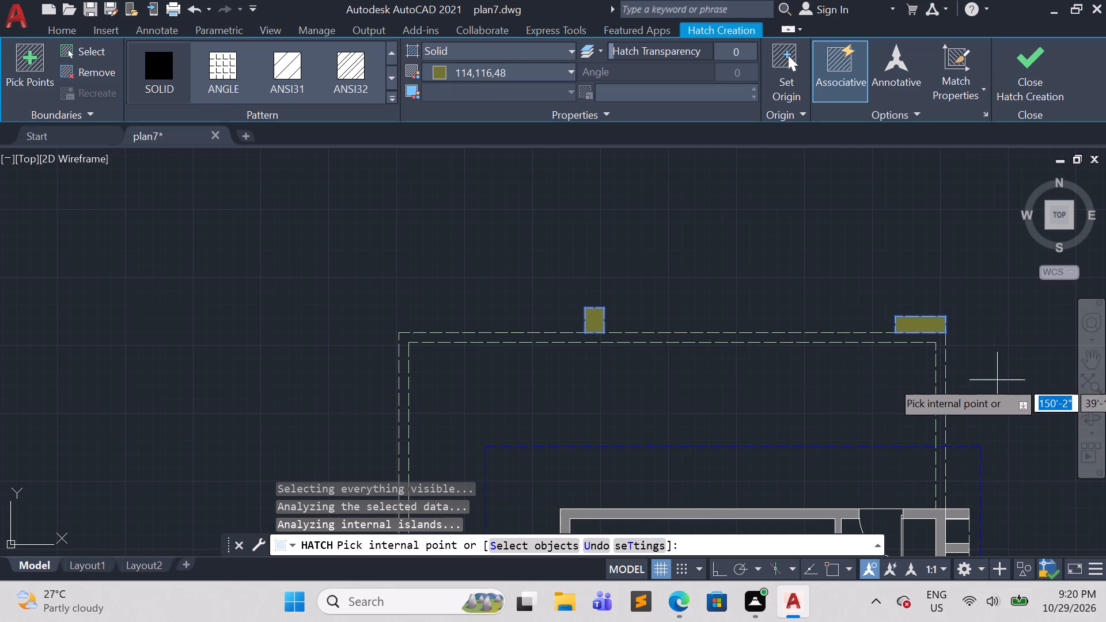
pyautogui.moveTo(997, 381); pyautogui.dragTo(994, 286, button='middle')
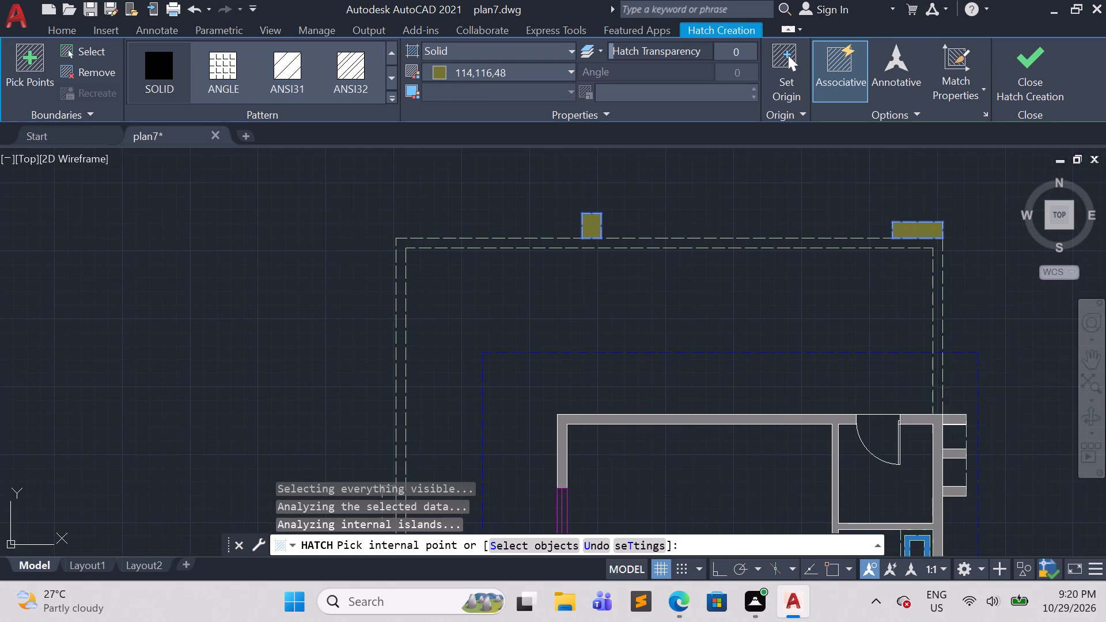
pyautogui.click(939, 392)
pyautogui.click(937, 323)
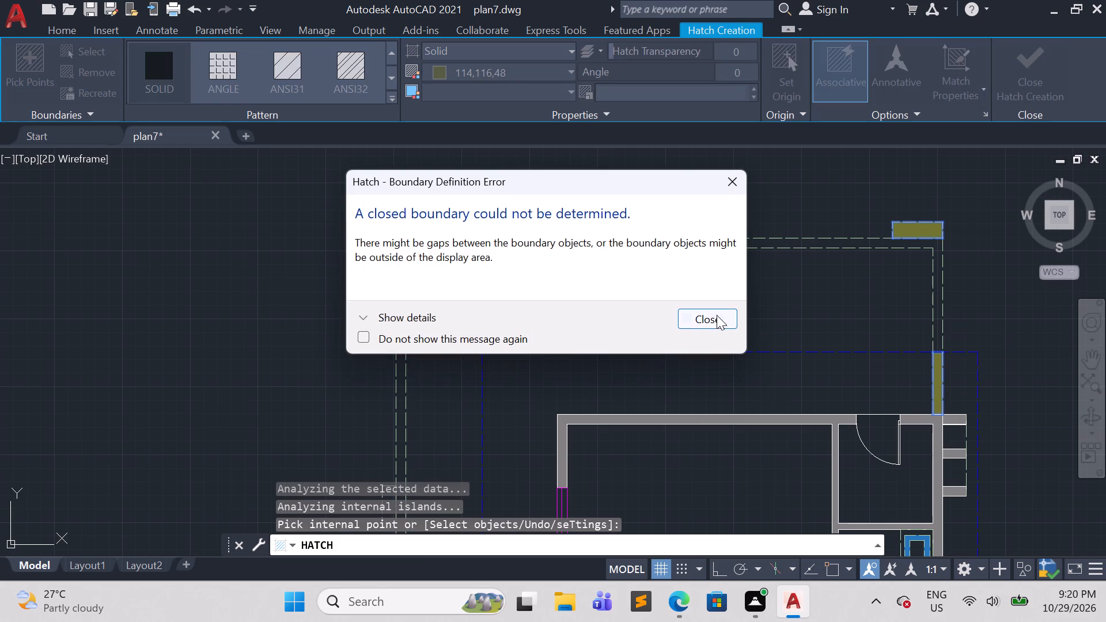
pyautogui.click(716, 315)
# Add the two west parapet projections and the long dashed parapet strip around the terrace to the olive hatch, and finish the hatch.
pyautogui.scroll(-3, 904, 332)
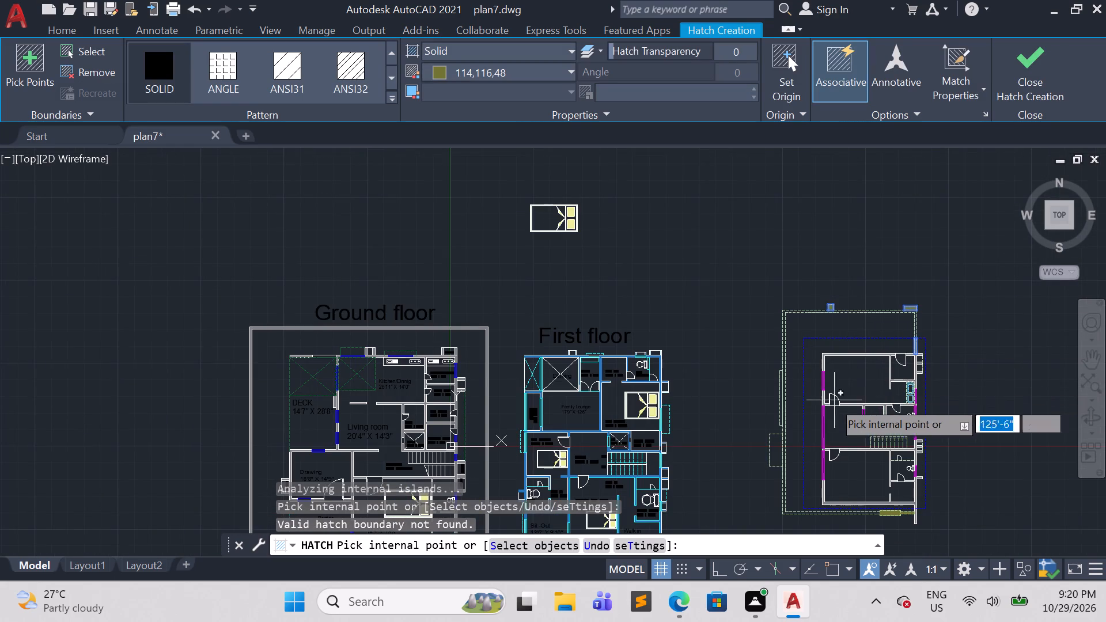
pyautogui.scroll(3, 775, 427)
pyautogui.click(763, 488)
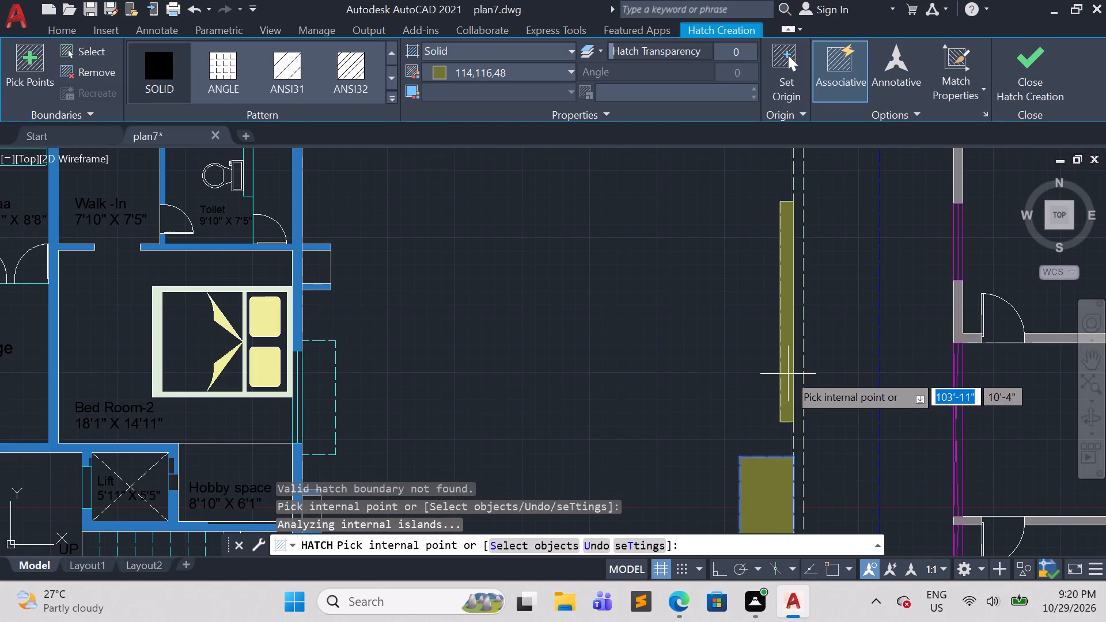
pyautogui.click(785, 370)
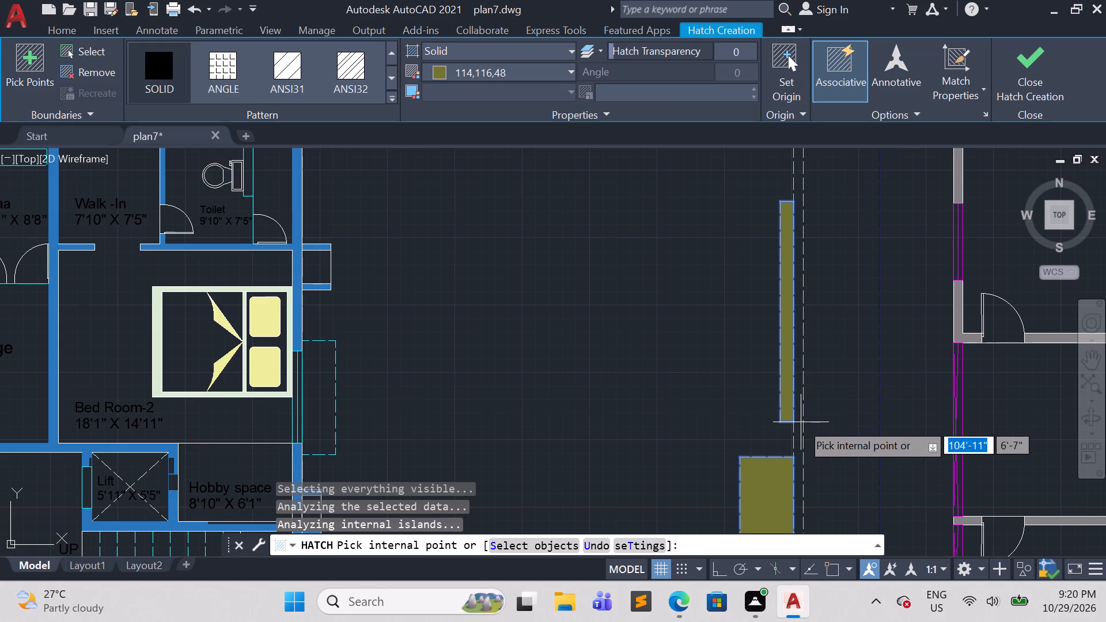
pyautogui.click(801, 422)
pyautogui.scroll(-4, 806, 437)
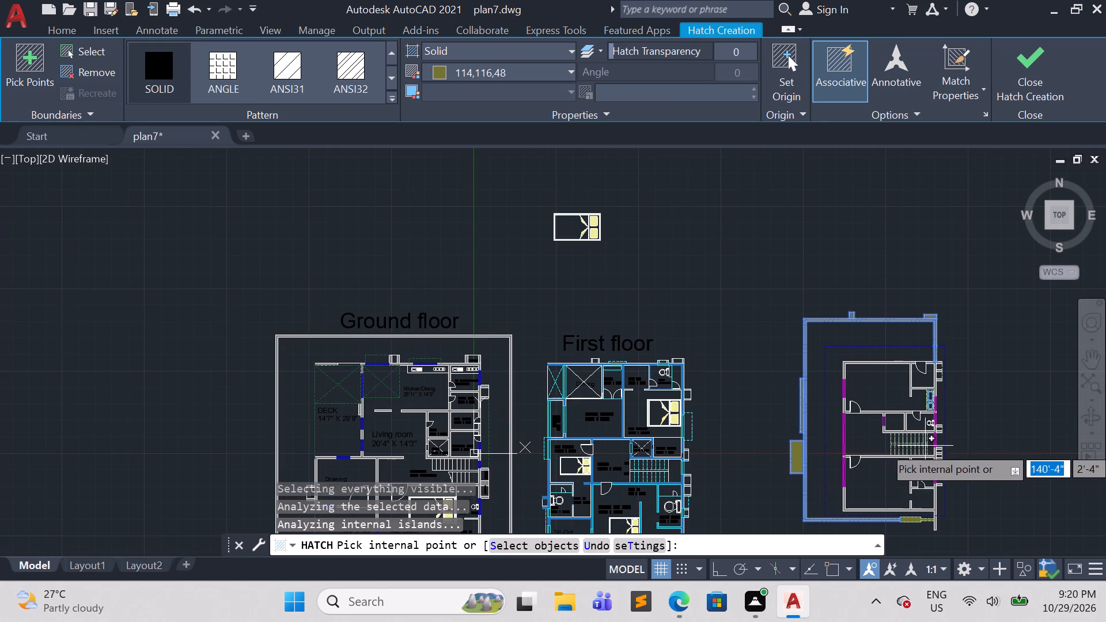
pyautogui.scroll(2, 982, 492)
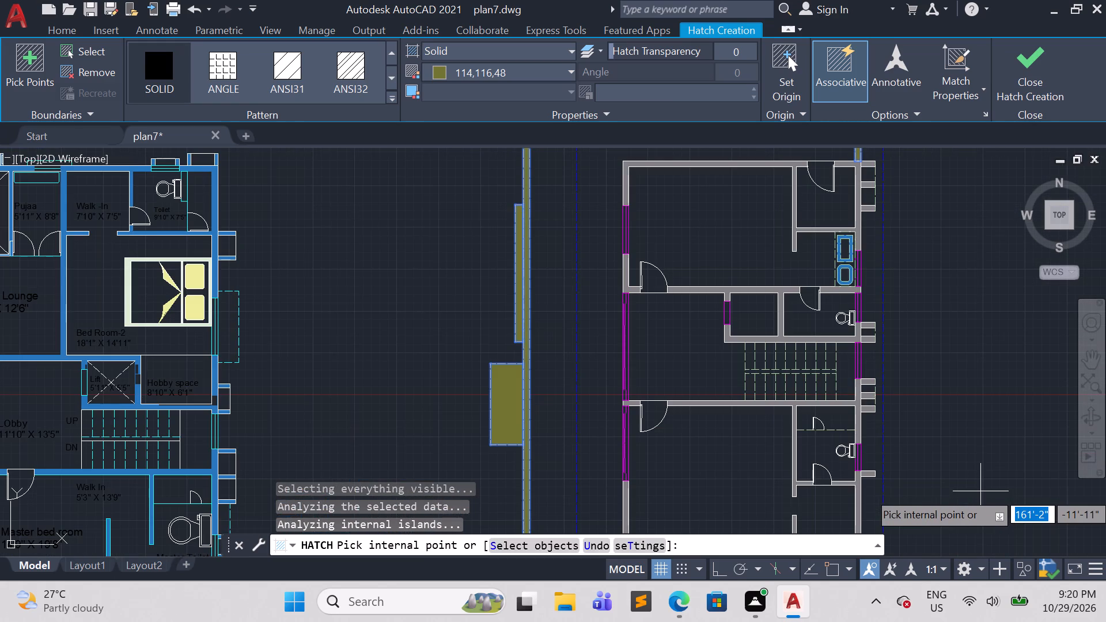
pyautogui.click(1035, 69)
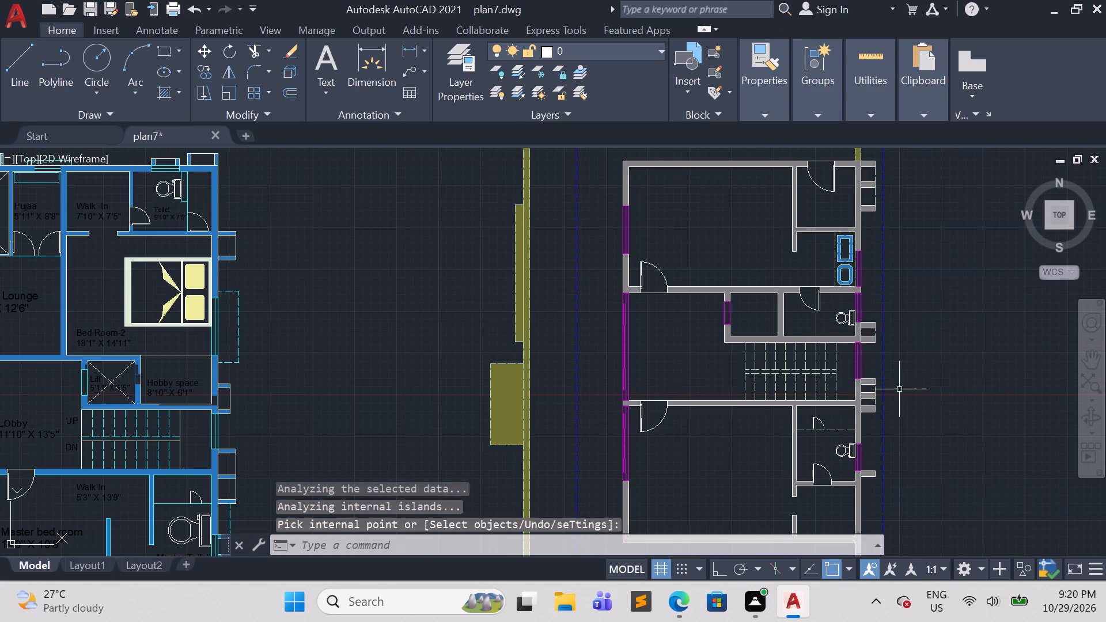
pyautogui.scroll(-1, 900, 390)
pyautogui.press('Escape')
pyautogui.press('Escape')
pyautogui.press('Escape')
pyautogui.press('Escape')
pyautogui.press('Escape')
pyautogui.press('Escape')
pyautogui.press('Escape')
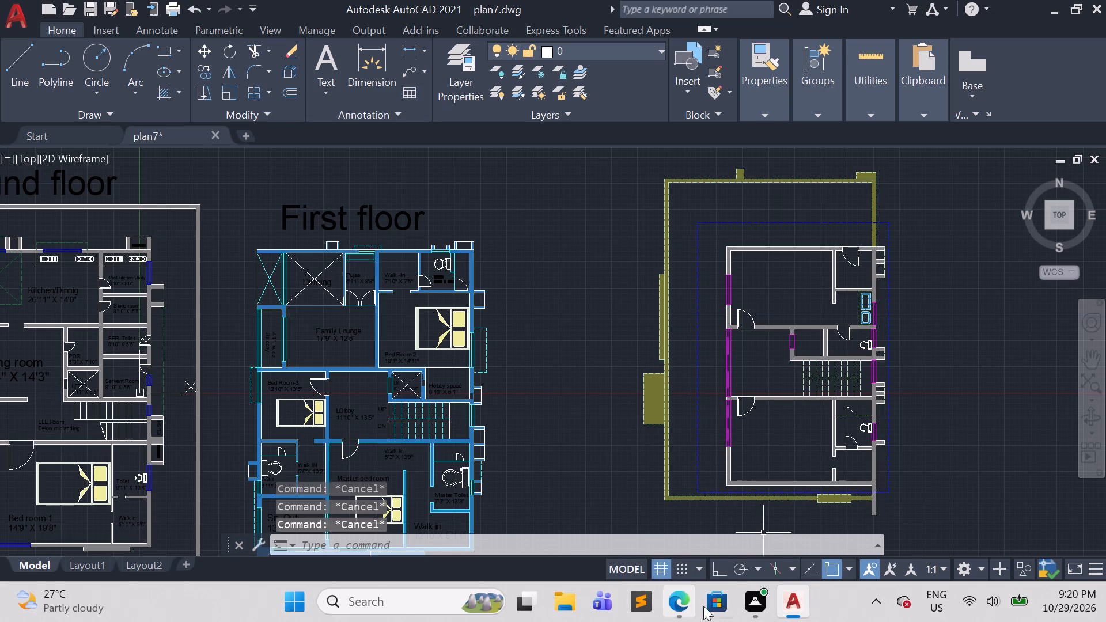
# Switch to 123.pdf in the browser to compare the hatched parapet with the reference plan.
pyautogui.click(683, 505)
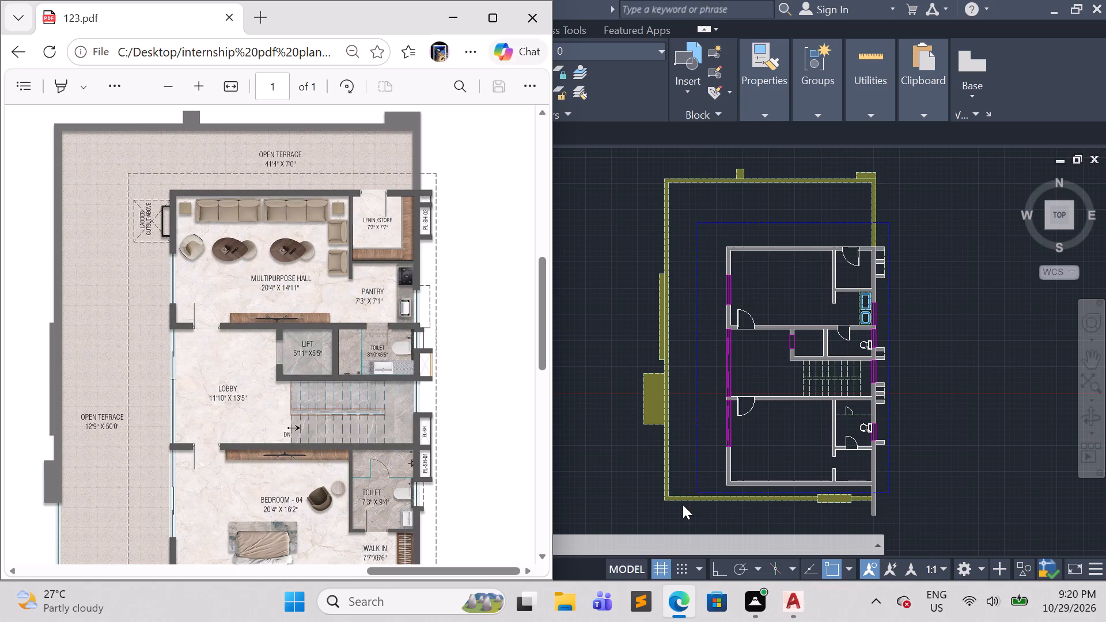
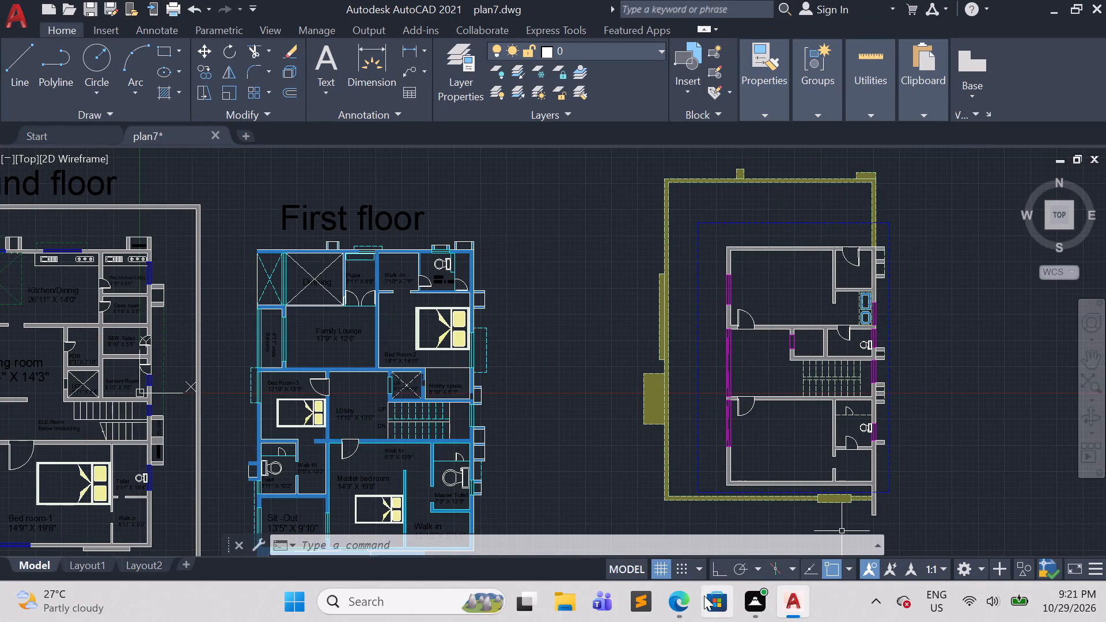
# Arrange the 123.pdf reference plan in Edge and the plan7 drawing in AutoCAD side by side.
pyautogui.click(671, 534)
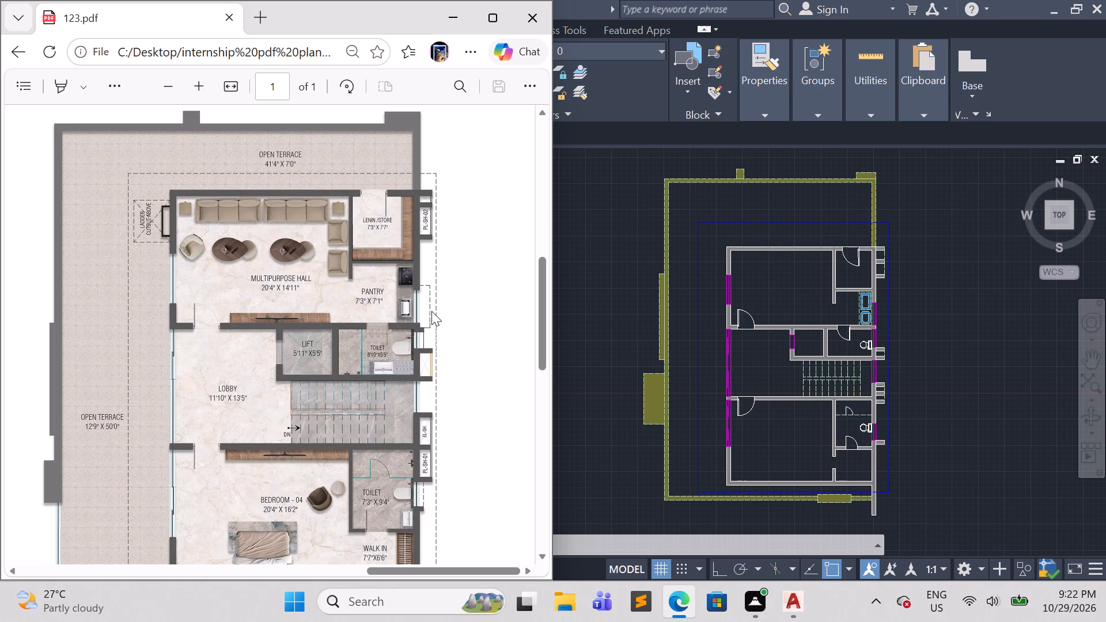
pyautogui.scroll(1, 779, 221)
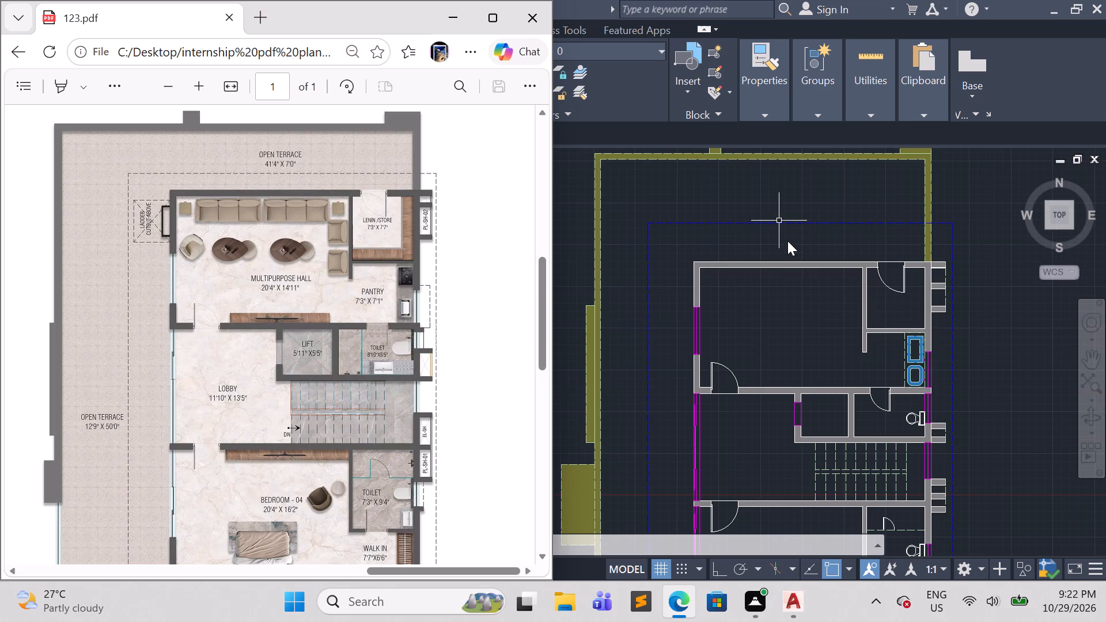
pyautogui.press('Escape')
pyautogui.moveTo(807, 244); pyautogui.dragTo(811, 260, button='middle')
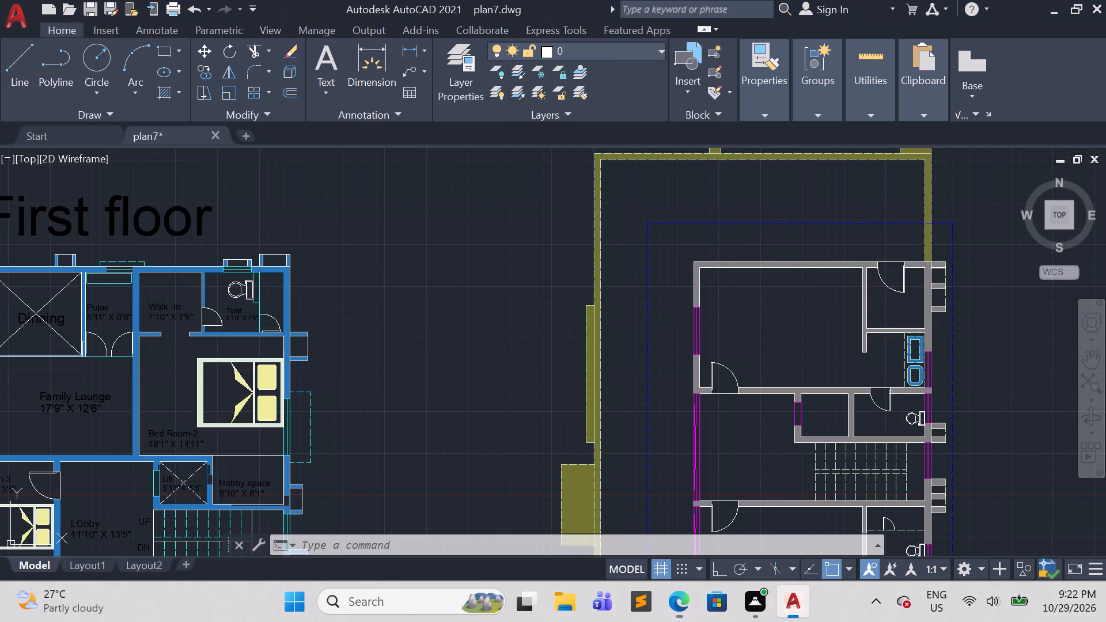
pyautogui.moveTo(811, 260); pyautogui.dragTo(822, 306, button='middle')
pyautogui.click(677, 544)
pyautogui.click(982, 215)
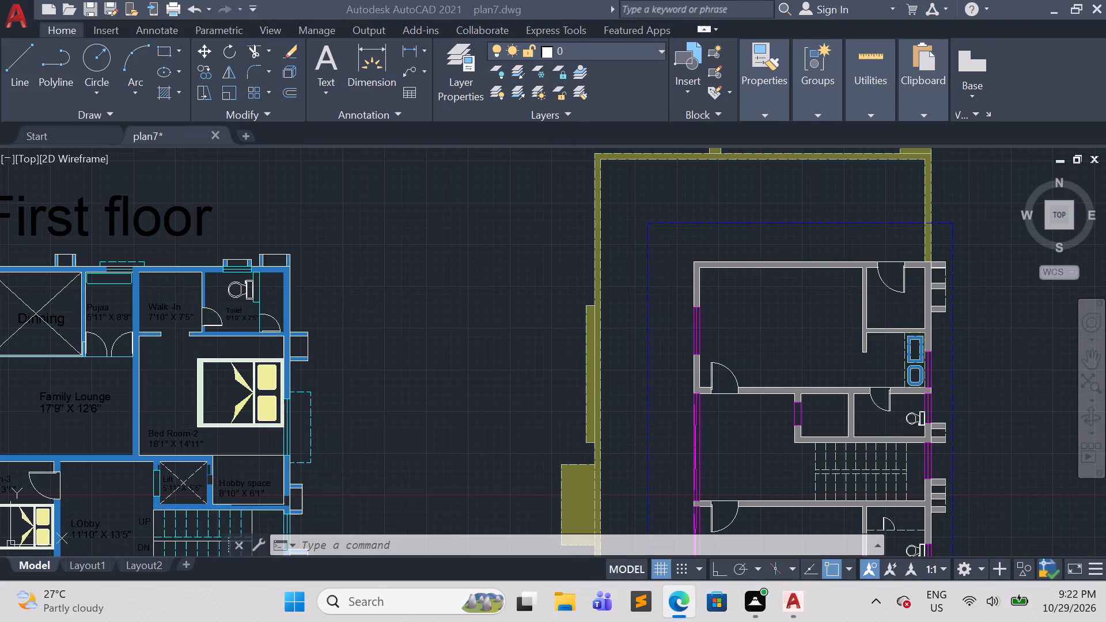
pyautogui.click(1059, 7)
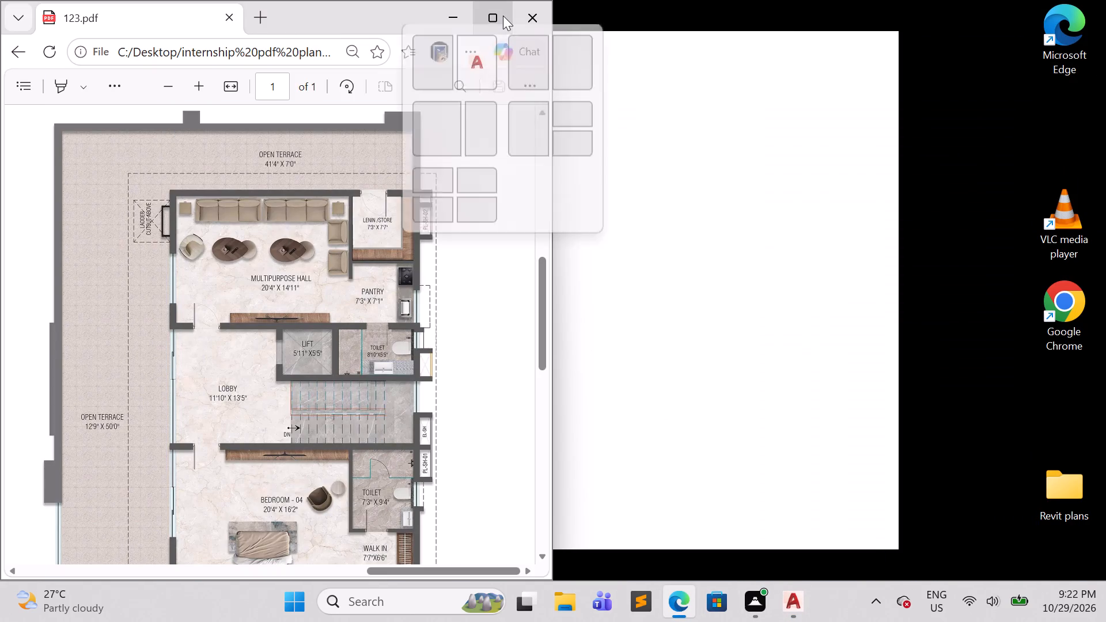
pyautogui.click(464, 60)
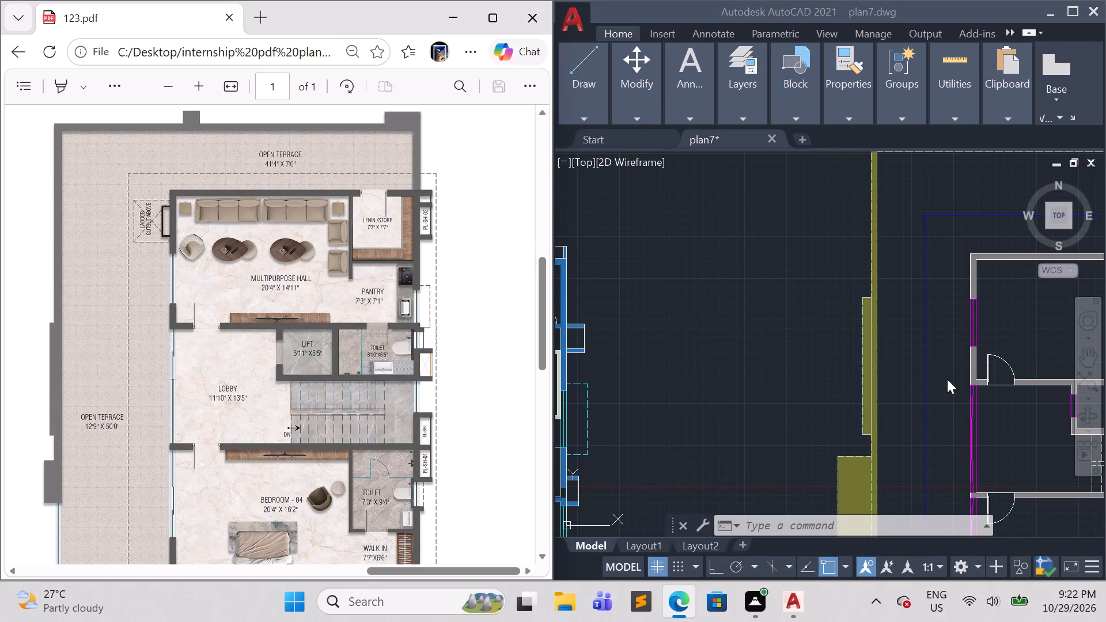
pyautogui.click(774, 398)
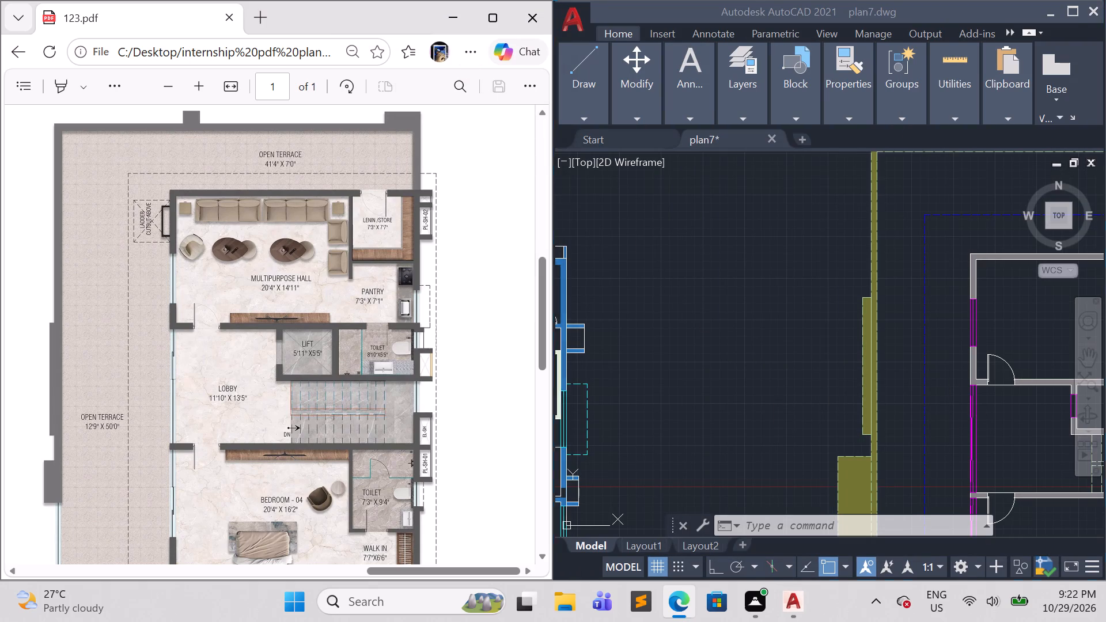
# Start a horizontal text label reading "Open area" in the terrace strip above the unlabelled plan's top room.
pyautogui.scroll(-2, 790, 384)
pyautogui.moveTo(997, 381); pyautogui.dragTo(857, 388, button='middle')
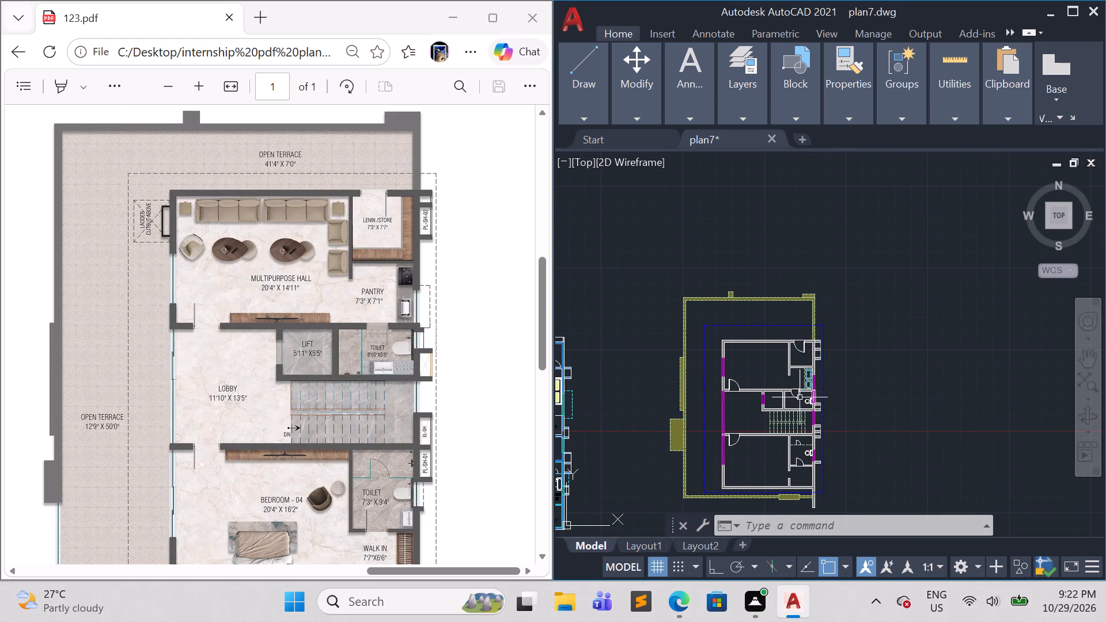
pyautogui.scroll(2, 763, 371)
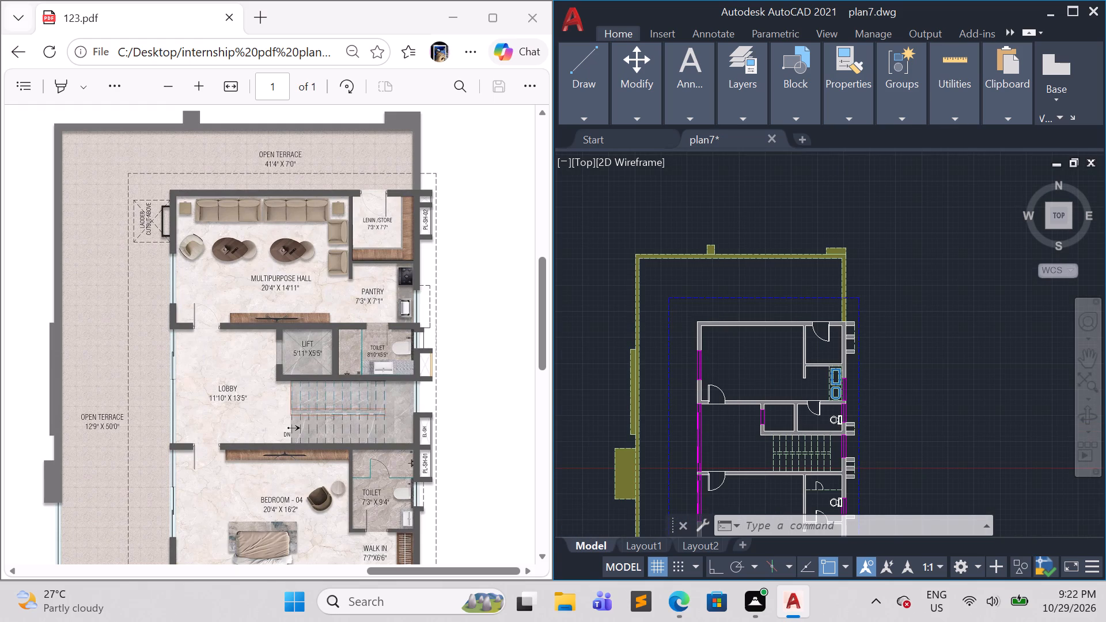
pyautogui.moveTo(780, 279); pyautogui.dragTo(845, 343, button='middle')
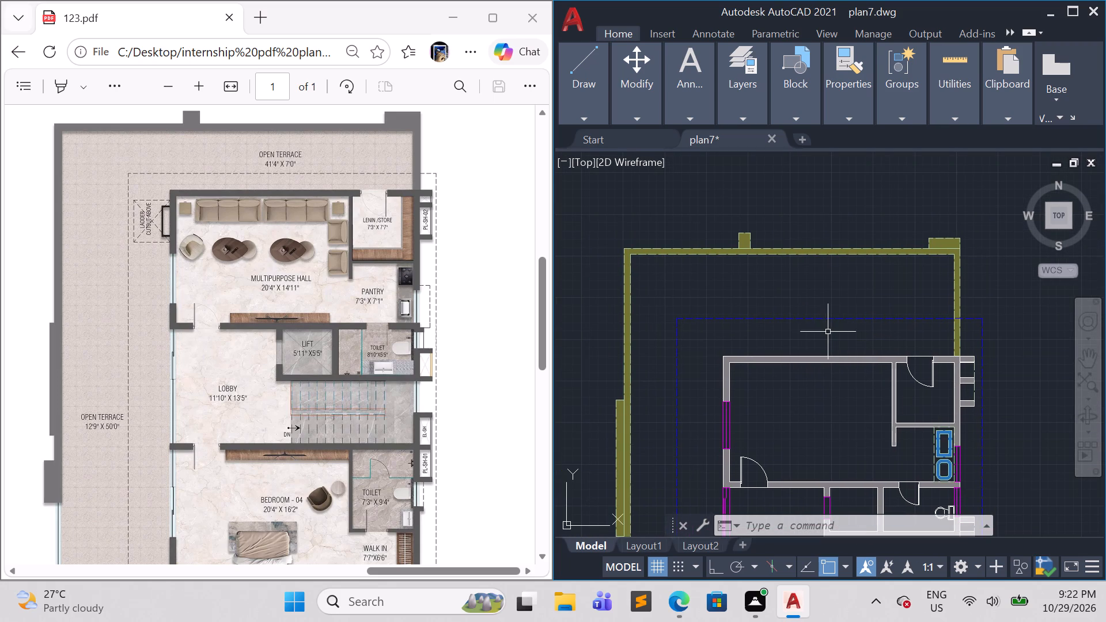
pyautogui.press('Escape')
pyautogui.press('Escape')
pyautogui.press('Escape')
pyautogui.press('Escape')
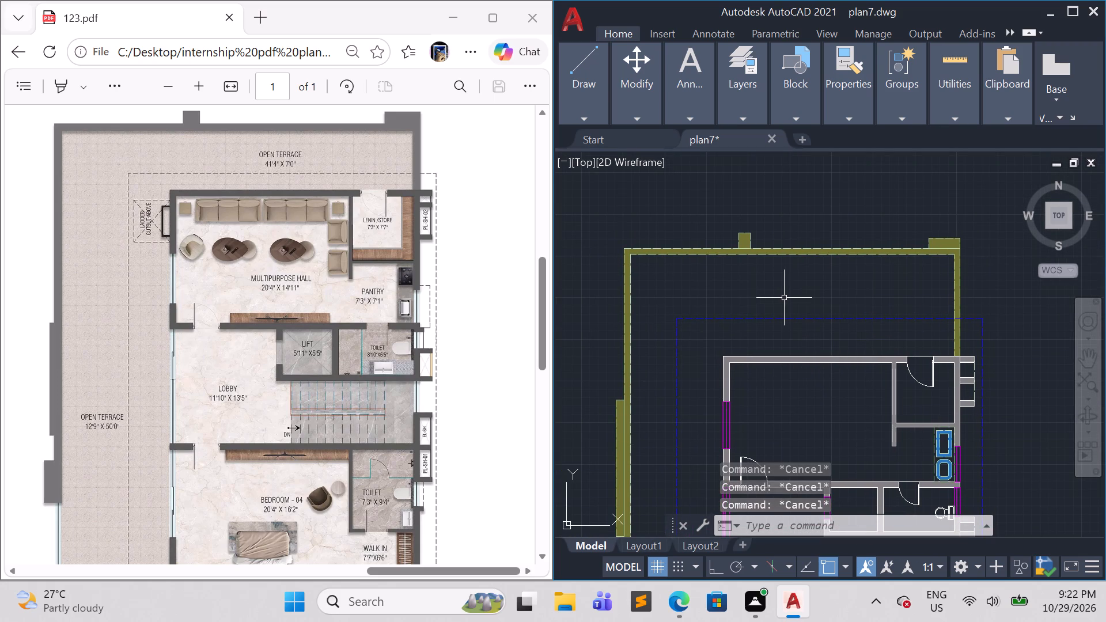
pyautogui.write('dt')
pyautogui.press('Return')
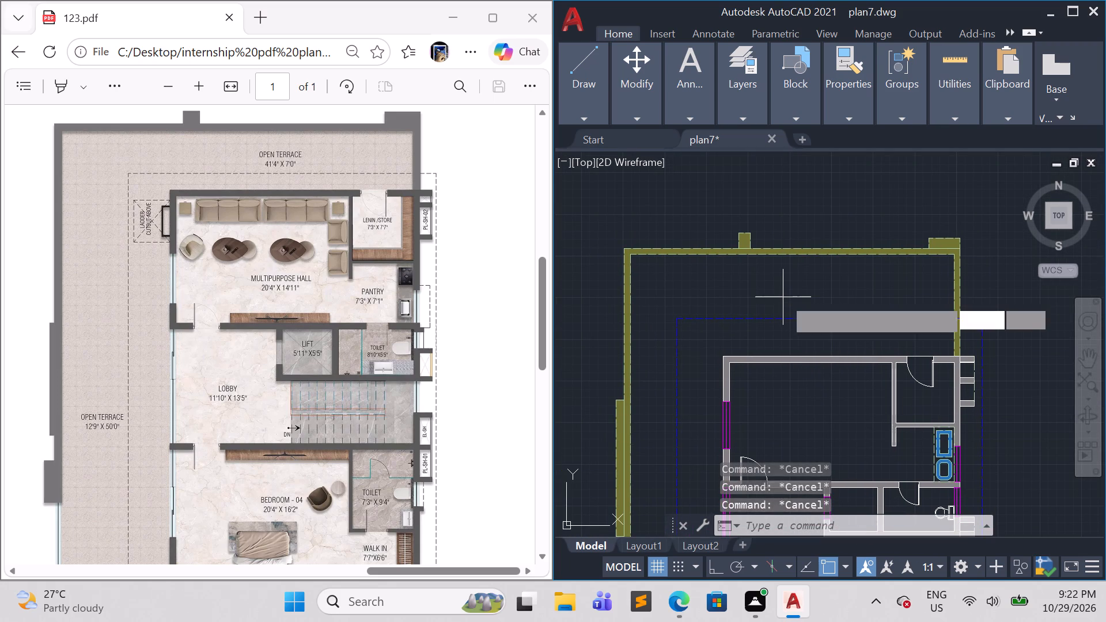
pyautogui.click(775, 283)
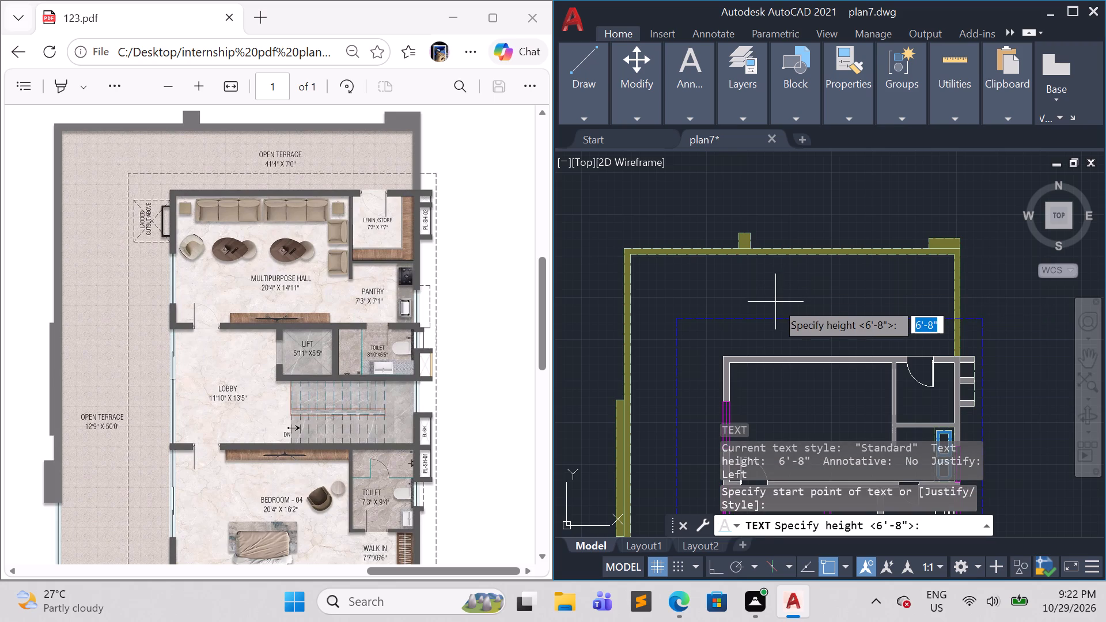
pyautogui.click(775, 302)
pyautogui.press('Return')
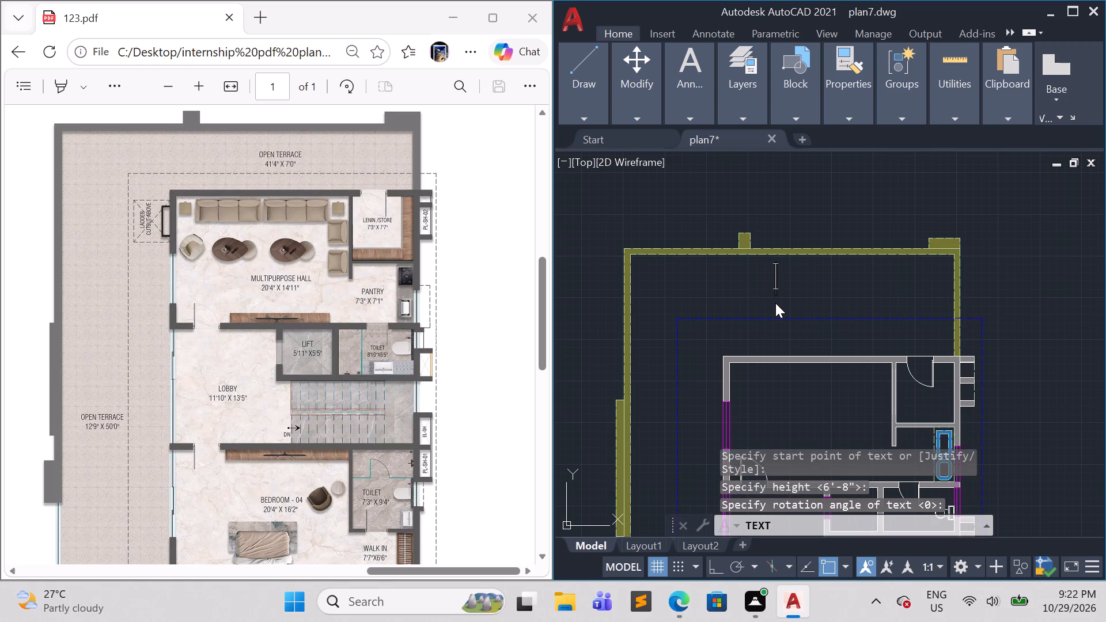
pyautogui.write('Open')
pyautogui.press('space')
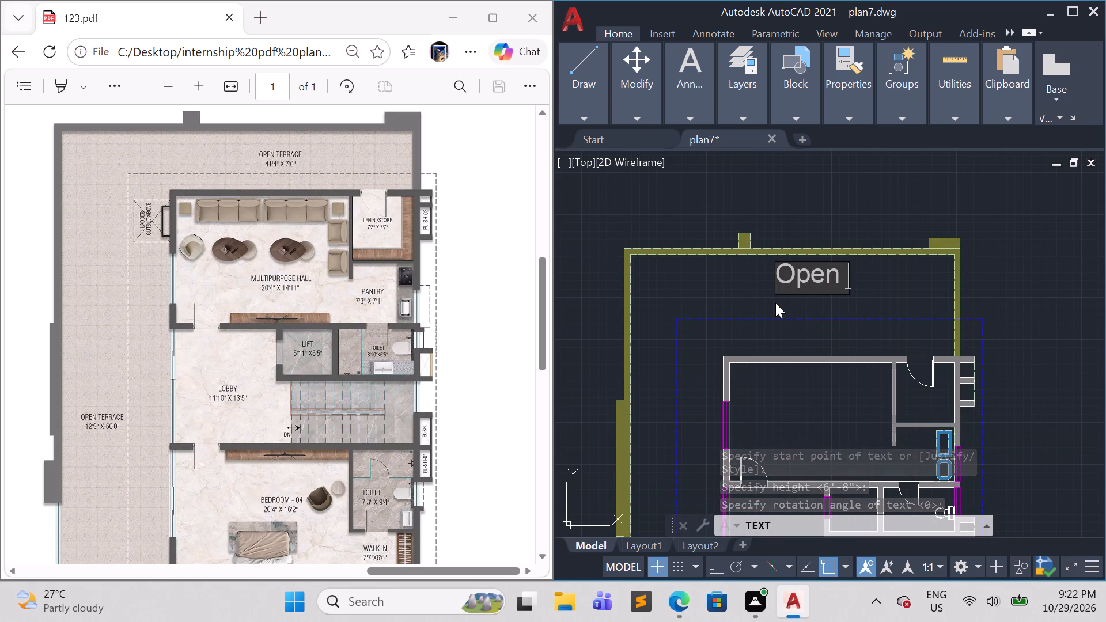
pyautogui.write('are')
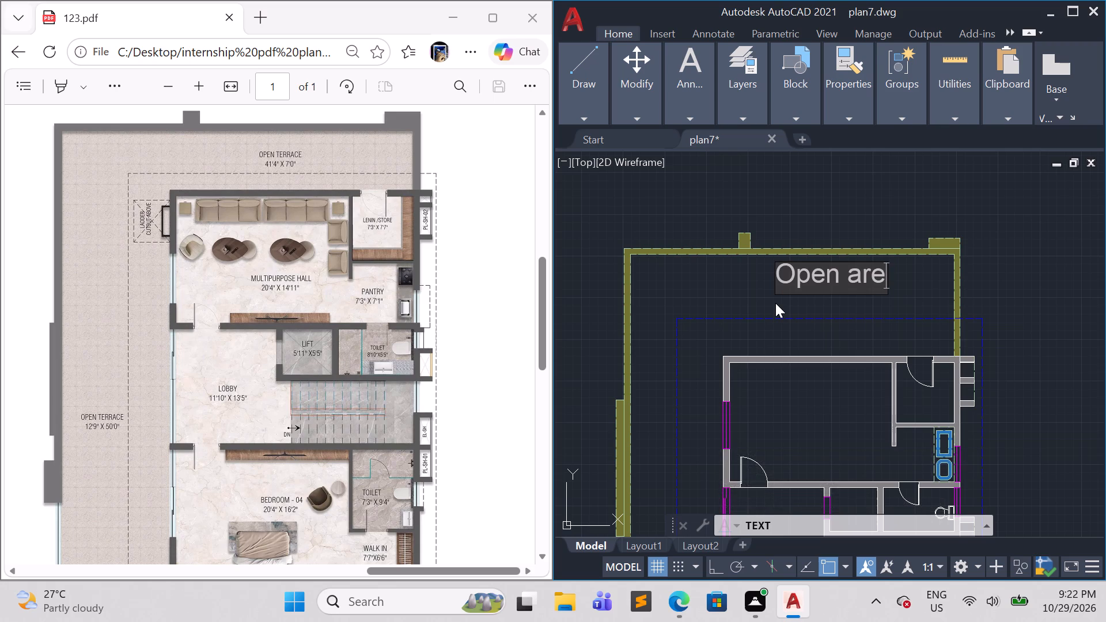
pyautogui.press('a')
pyautogui.press('Return')
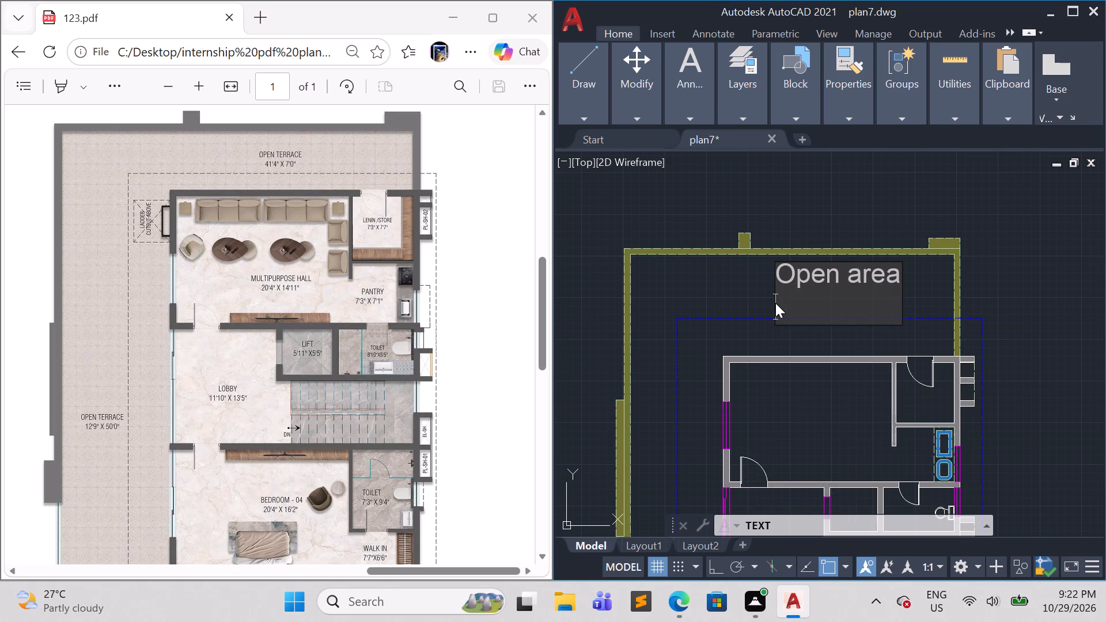
# Add the size 41'4" X7'0" as the second line of the open area label and finish the text.
pyautogui.write("41'")
pyautogui.write('4"')
pyautogui.press('space')
pyautogui.hotkey('shift', 'x')
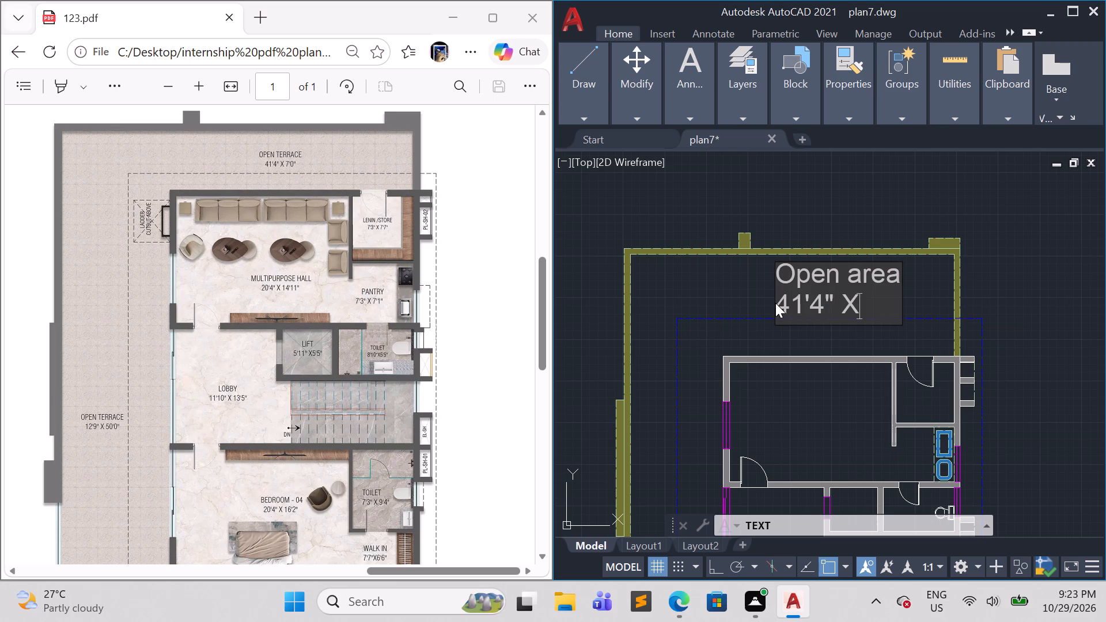
pyautogui.write("7'")
pyautogui.write('0"')
pyautogui.press('Return')
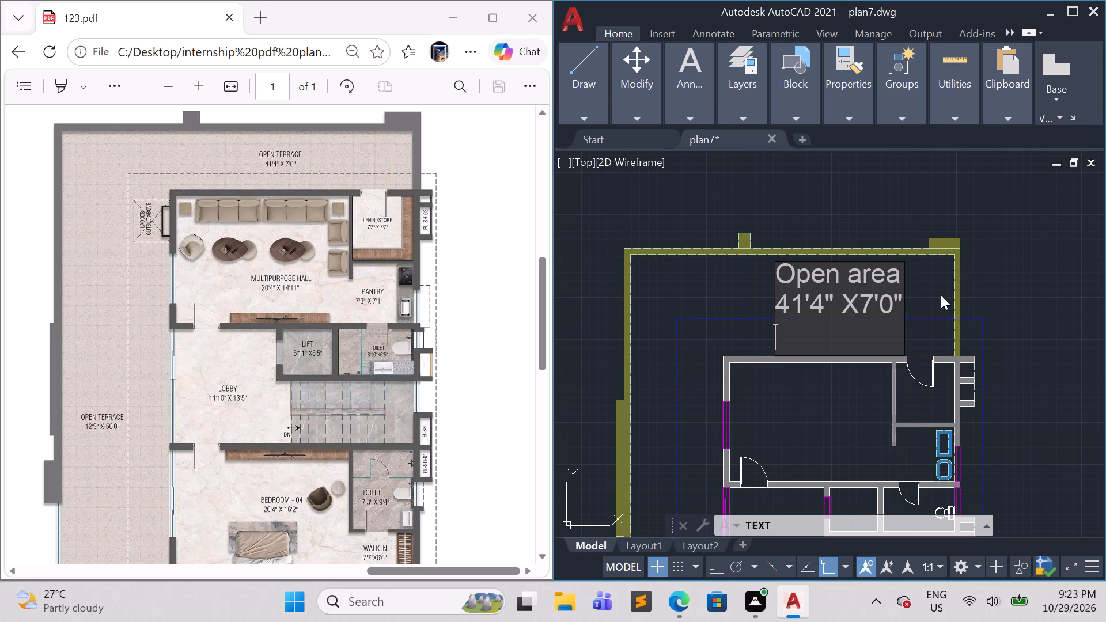
pyautogui.click(941, 295)
pyautogui.press('Escape')
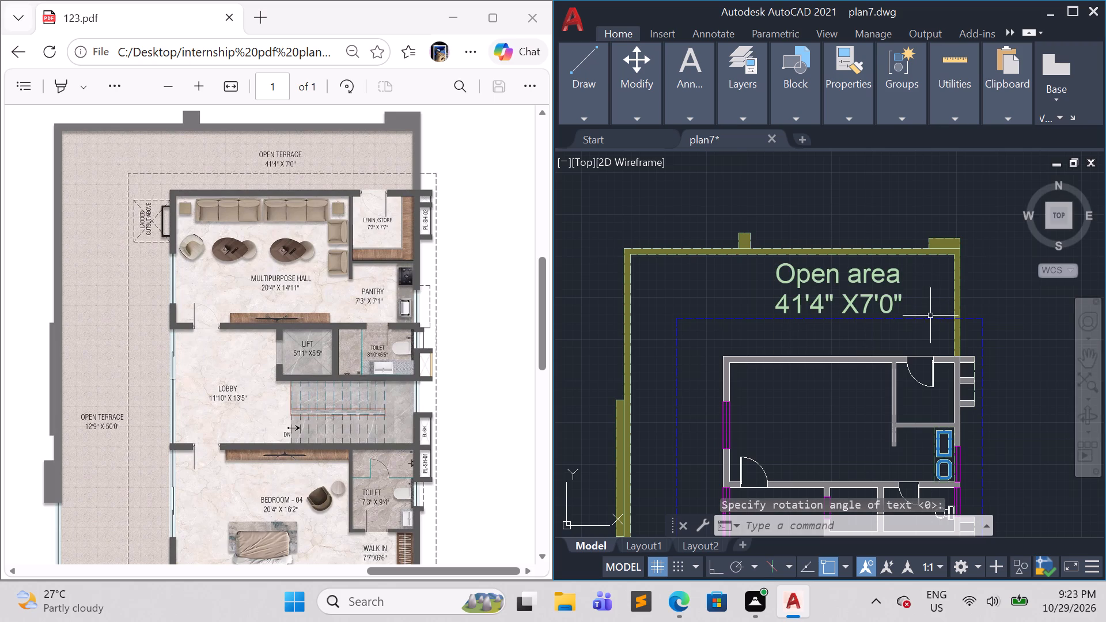
# Scale both lines of the open area label down slightly from the lower line's start point.
pyautogui.click(887, 298)
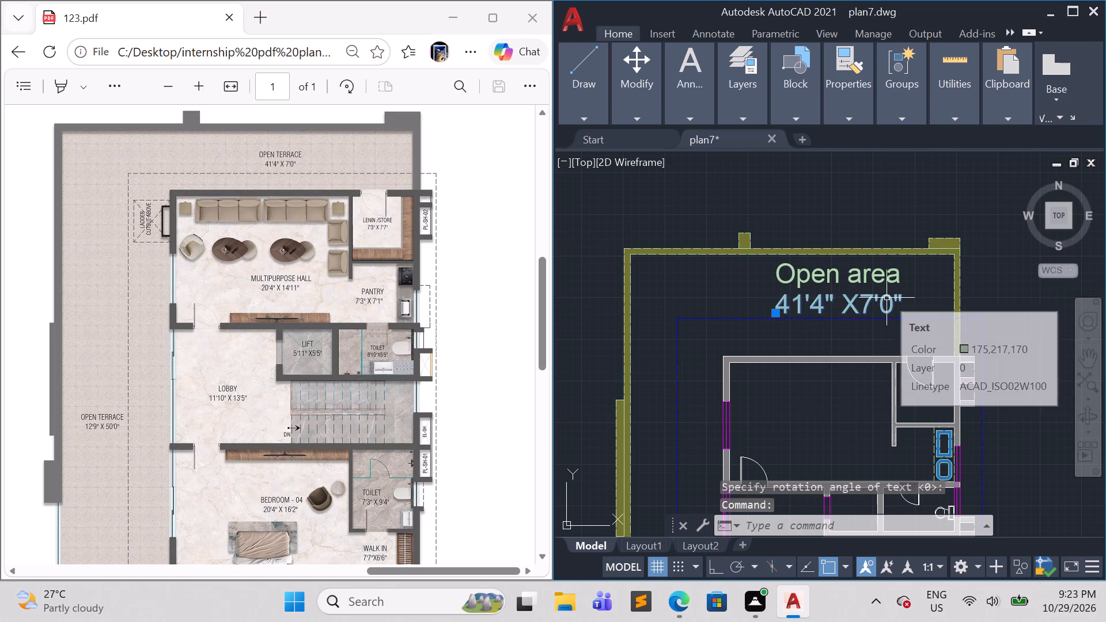
pyautogui.click(886, 279)
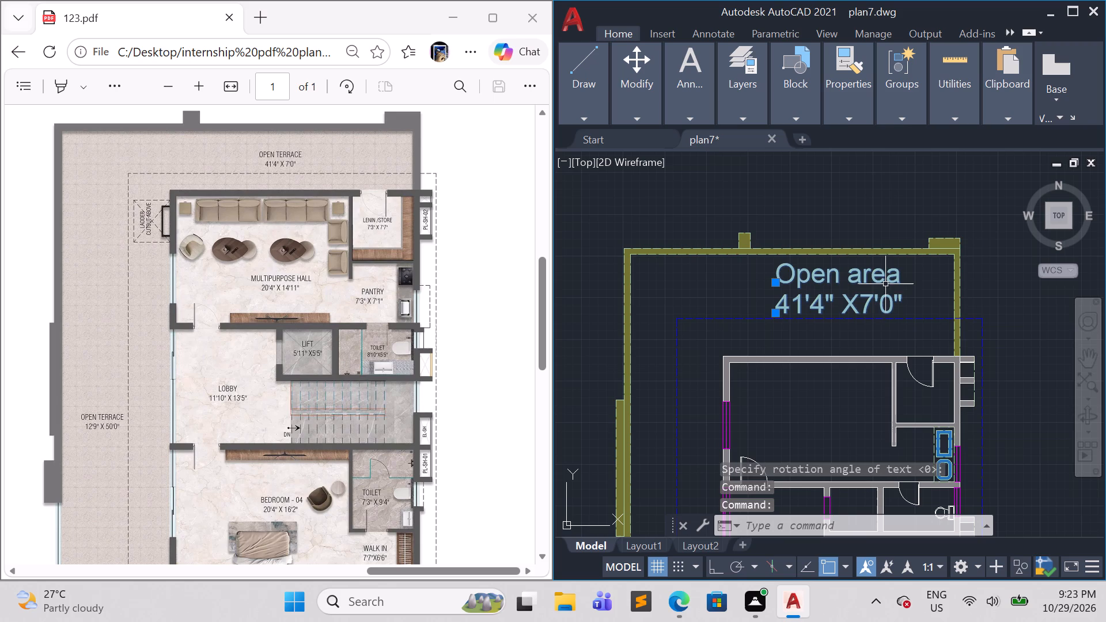
pyautogui.press('Escape')
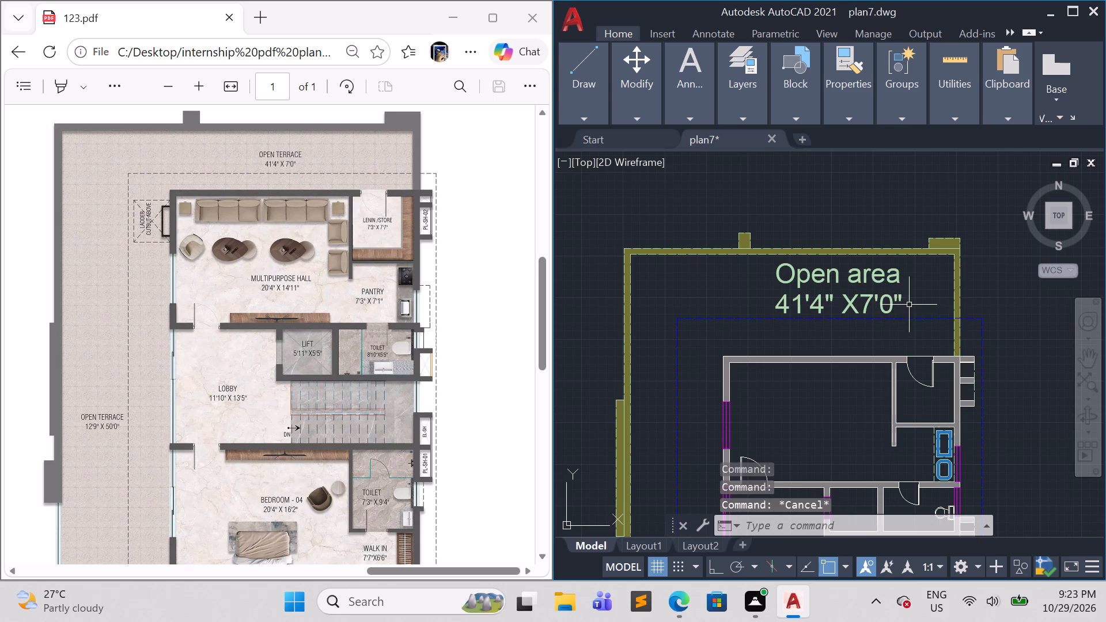
pyautogui.click(912, 305)
pyautogui.click(855, 277)
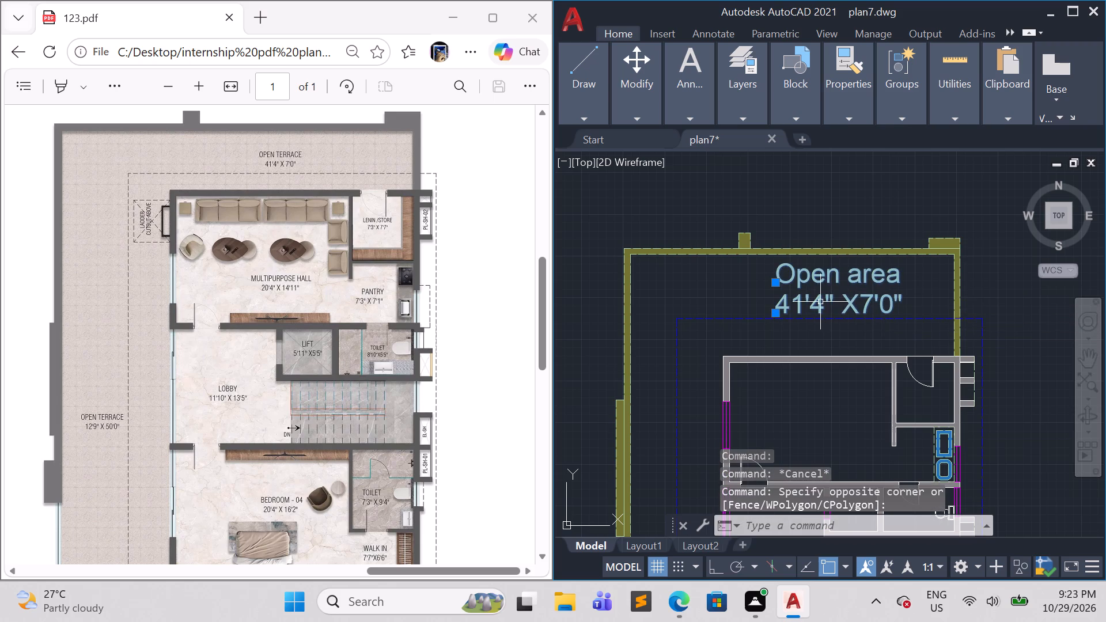
pyautogui.write('sc')
pyautogui.press('Return')
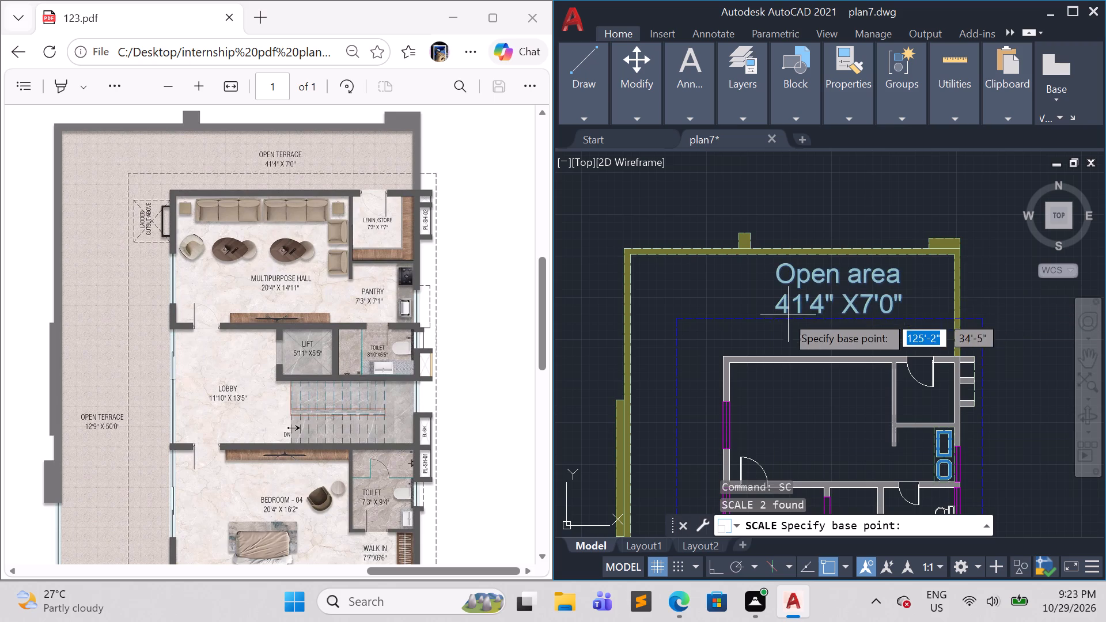
pyautogui.click(779, 316)
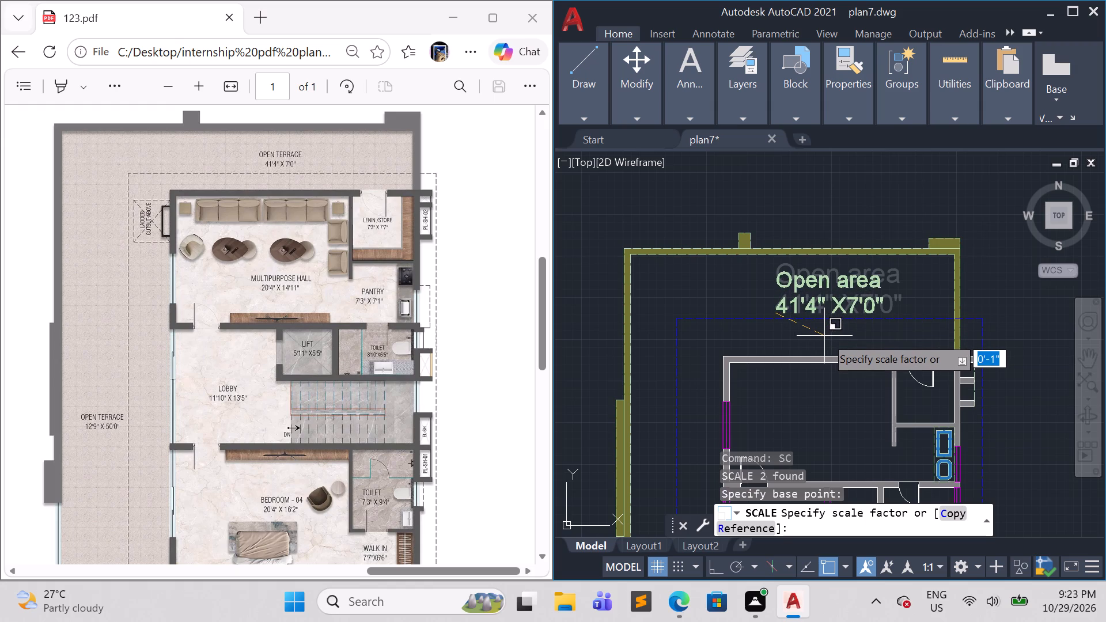
pyautogui.click(821, 329)
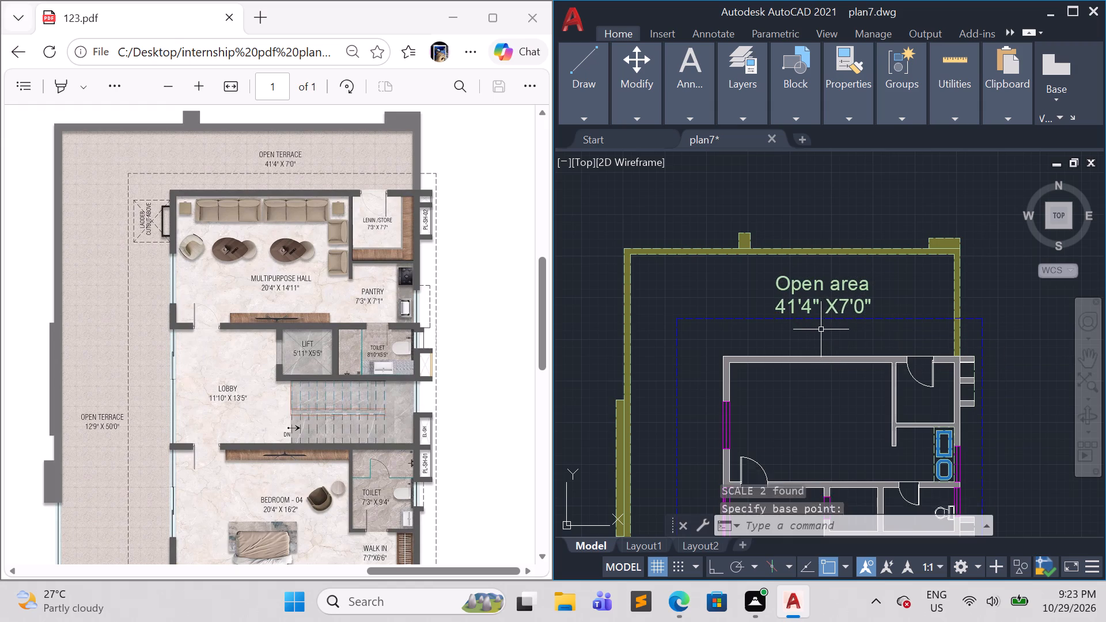
pyautogui.press('Escape')
# Copy both lines of the open area label from the terrace into the large top room and the small store room beside it.
pyautogui.scroll(-2, 857, 331)
pyautogui.scroll(1, 835, 347)
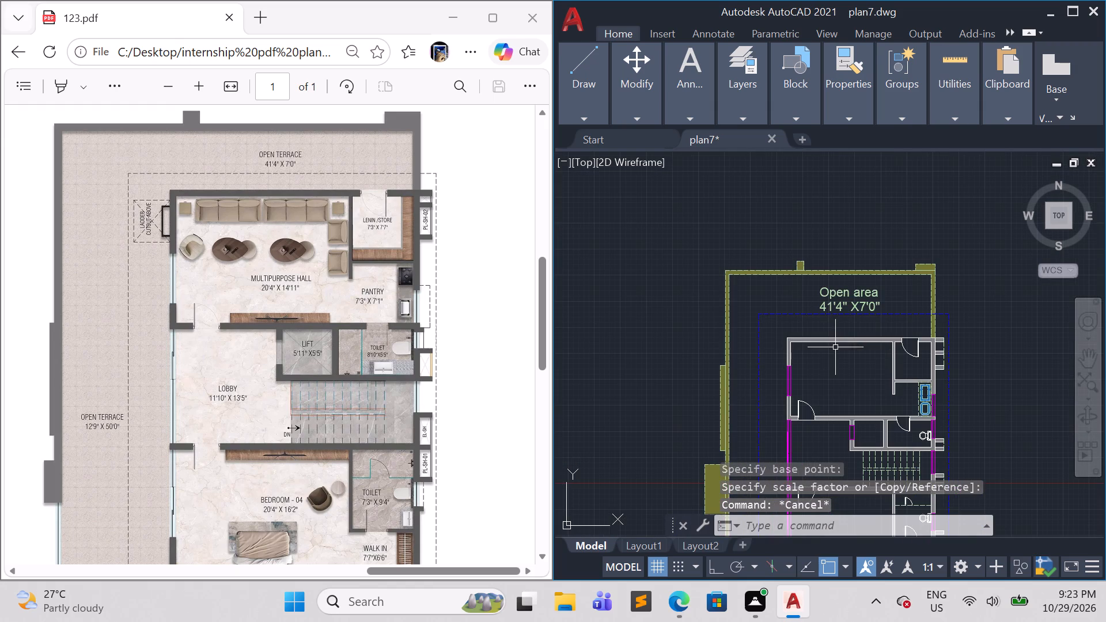
pyautogui.moveTo(774, 332); pyautogui.dragTo(772, 292, button='middle')
pyautogui.scroll(1, 800, 288)
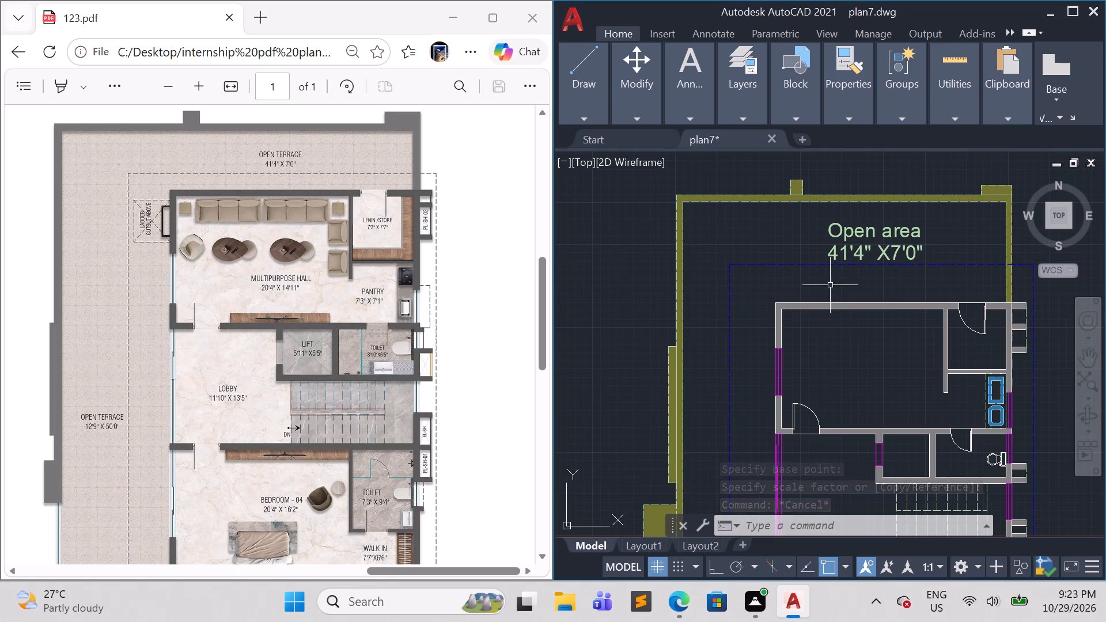
pyautogui.click(881, 232)
pyautogui.click(878, 252)
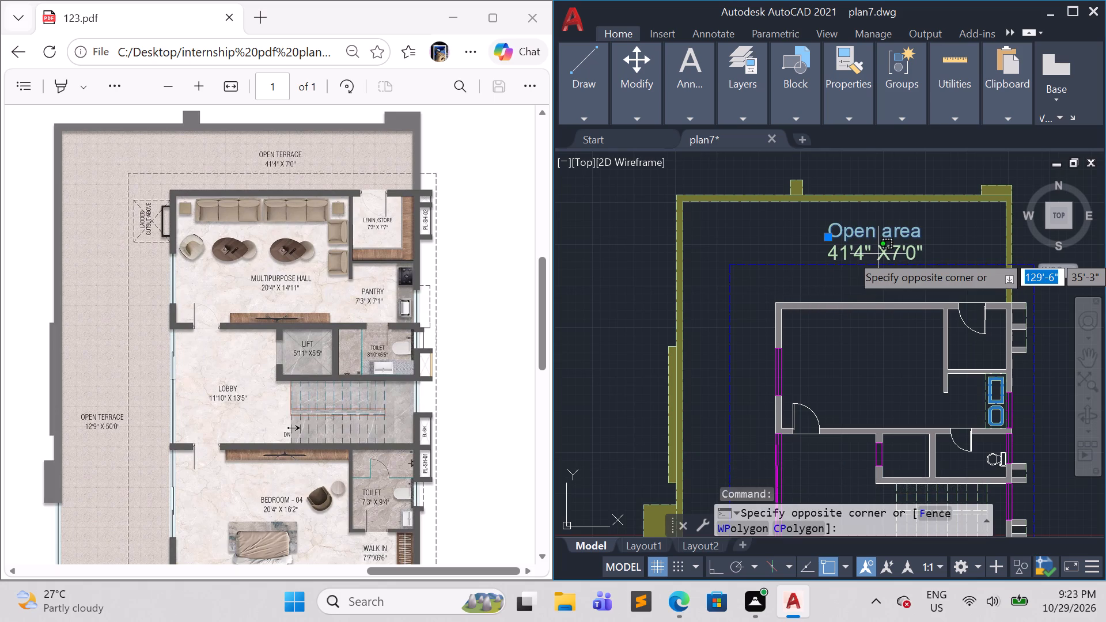
pyautogui.click(878, 254)
pyautogui.click(895, 249)
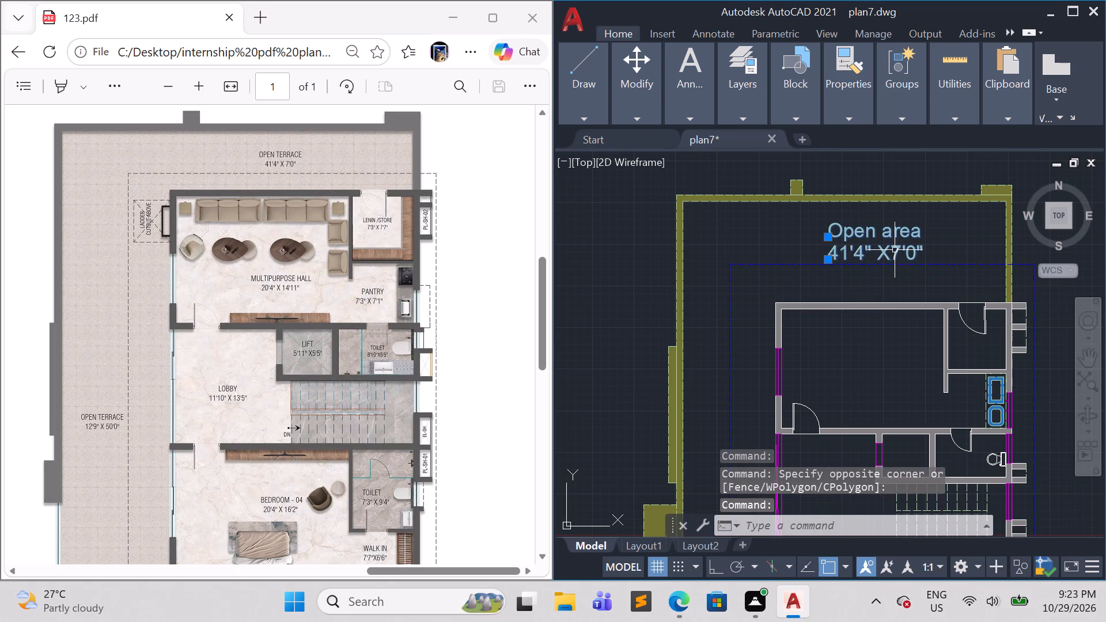
pyautogui.write('co')
pyautogui.press('Return')
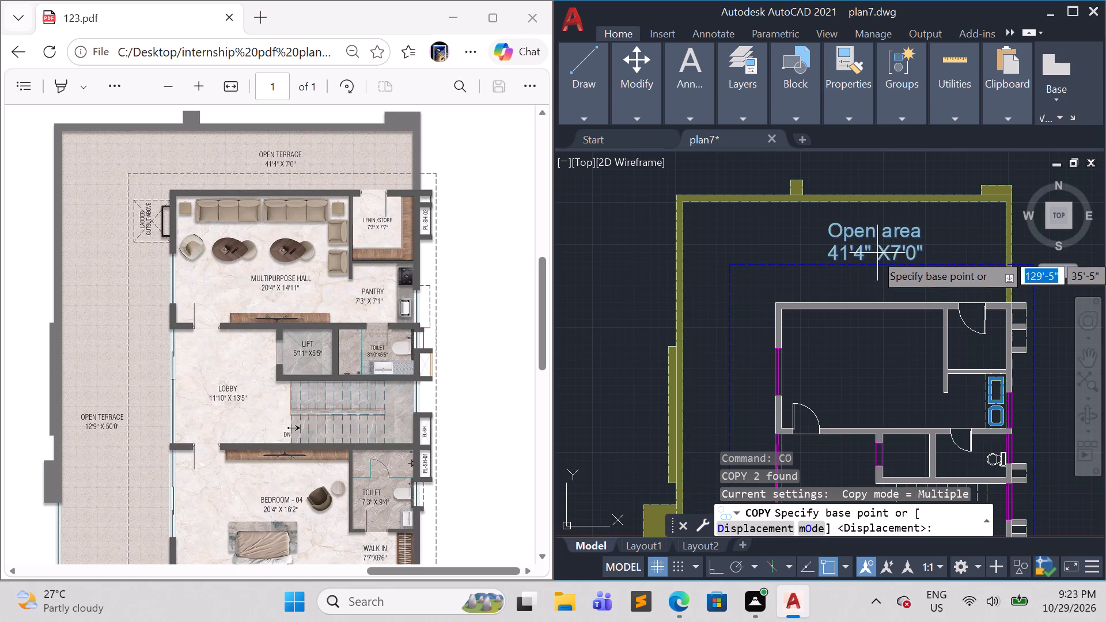
pyautogui.click(835, 259)
pyautogui.click(824, 377)
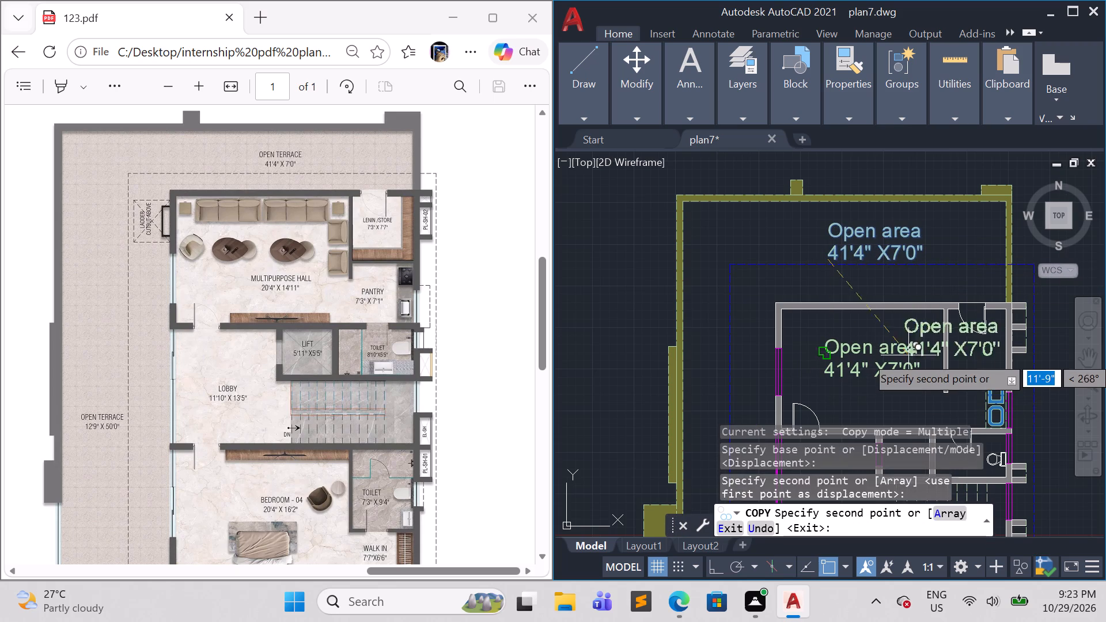
pyautogui.click(954, 358)
# Place further copies of the two-line label in the lobby space beside the stairs, the lift and the adjoining toilet.
pyautogui.scroll(-1, 898, 389)
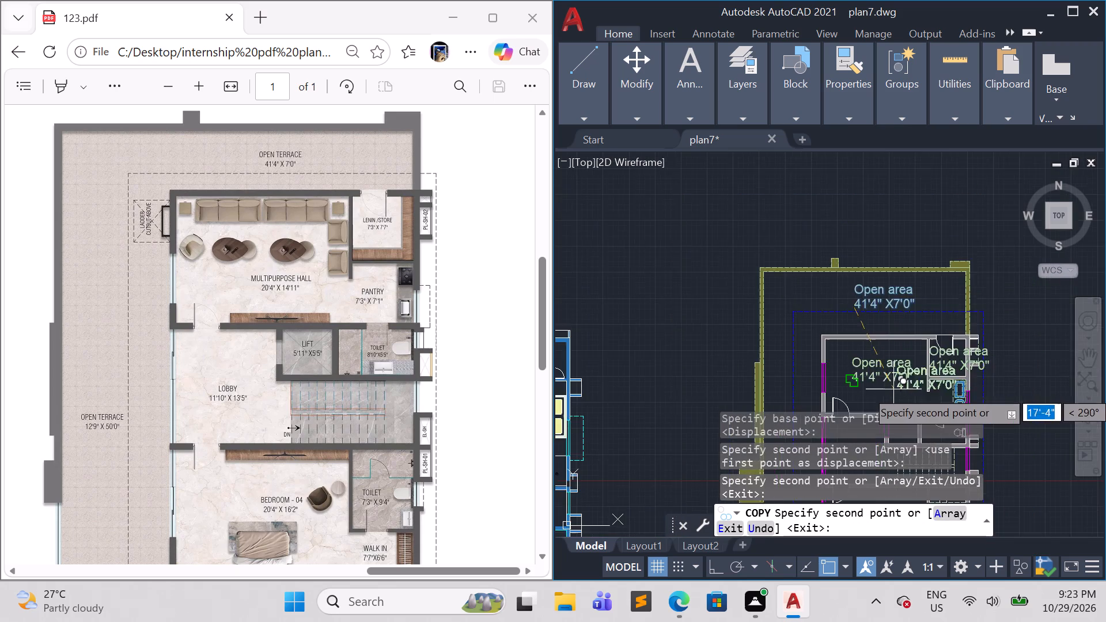
pyautogui.moveTo(878, 390); pyautogui.dragTo(831, 230, button='middle')
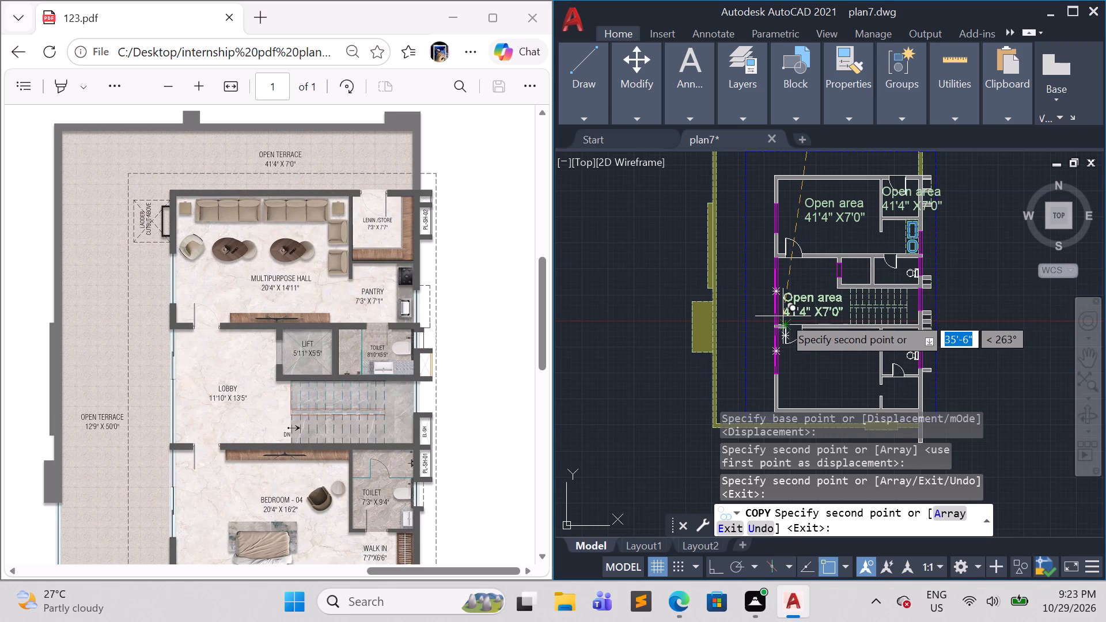
pyautogui.click(783, 316)
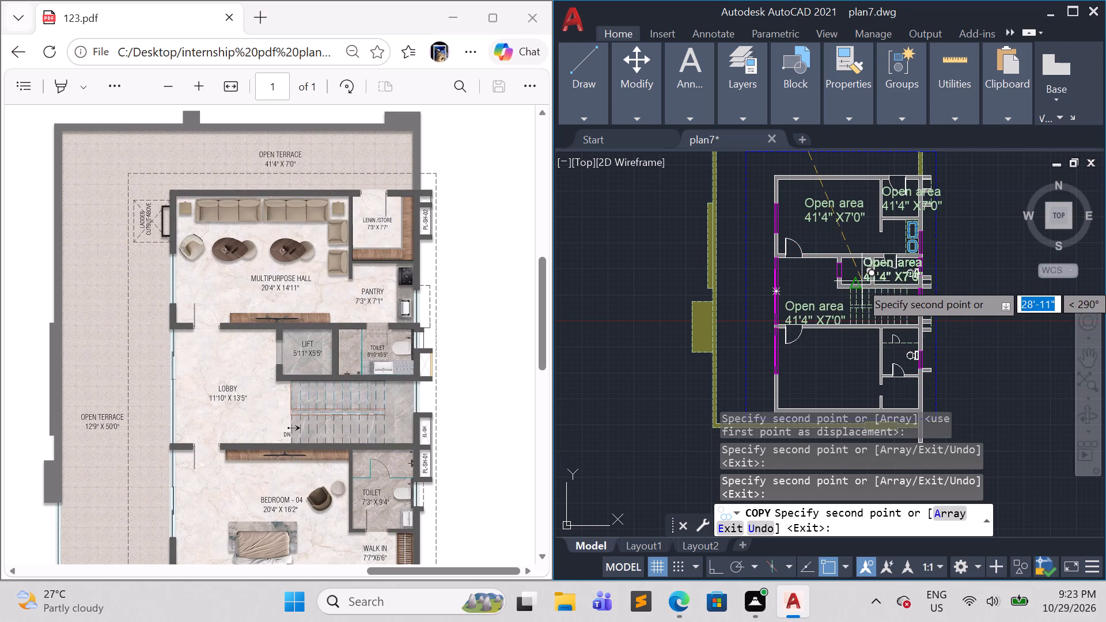
pyautogui.scroll(3, 844, 279)
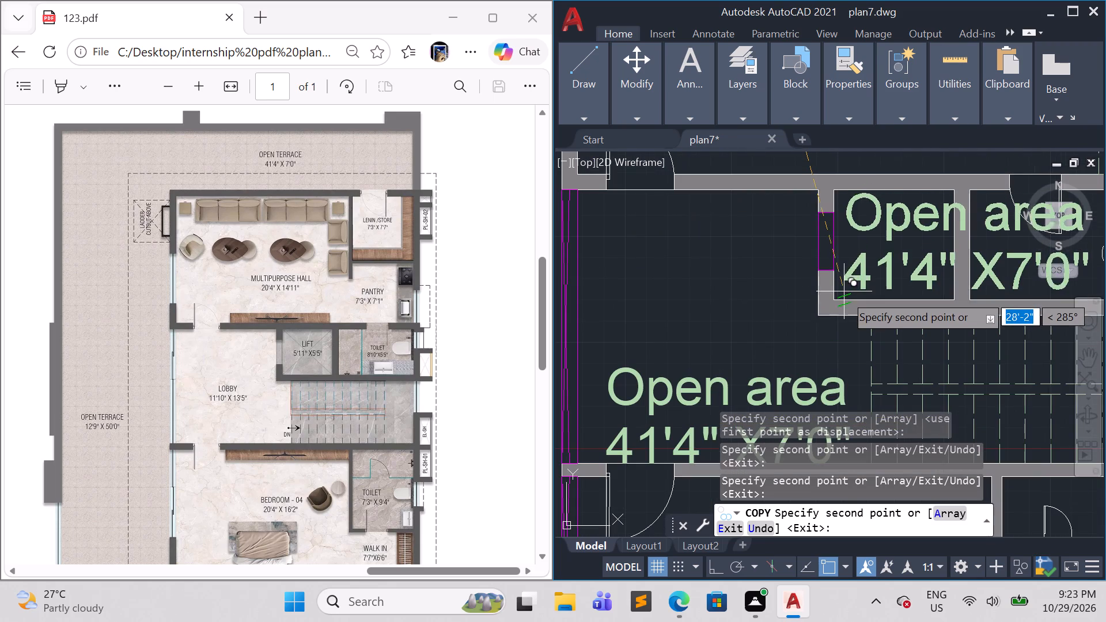
pyautogui.click(840, 286)
pyautogui.scroll(-3, 942, 298)
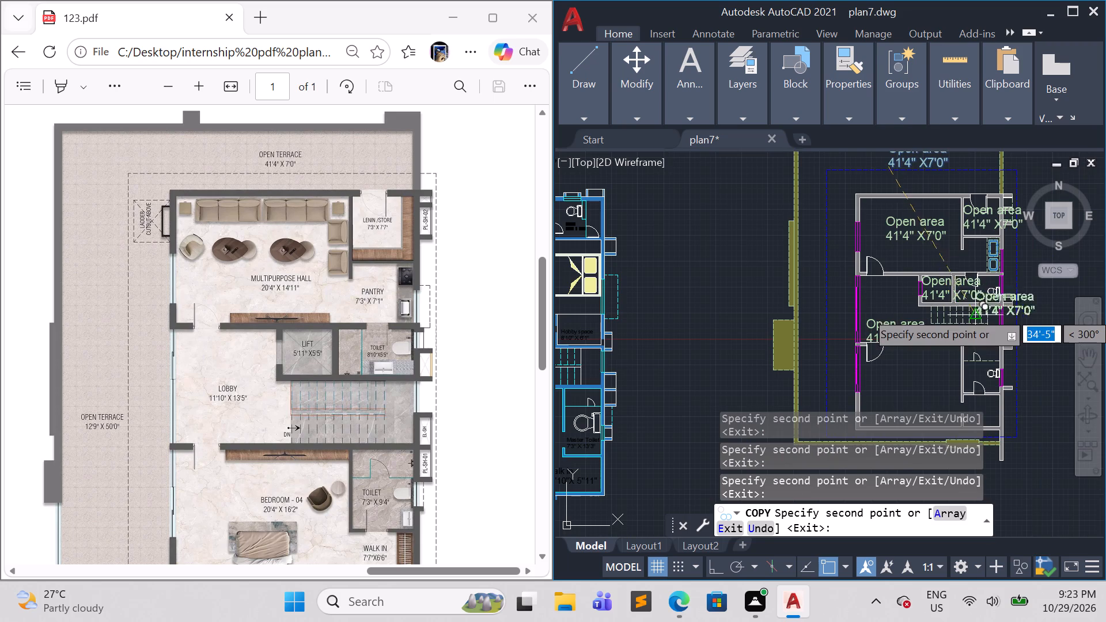
pyautogui.scroll(3, 977, 311)
pyautogui.click(958, 260)
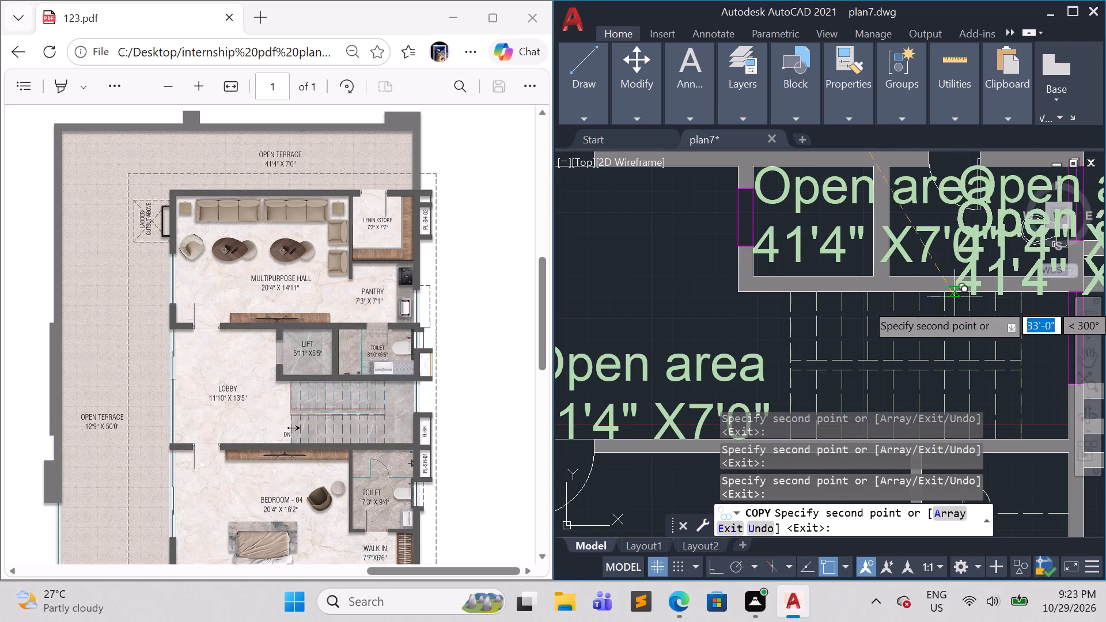
# Place copies of the two-line label in the bottom bedroom, its attached toilet and the walk-in space below that toilet.
pyautogui.scroll(-4, 944, 317)
pyautogui.click(894, 381)
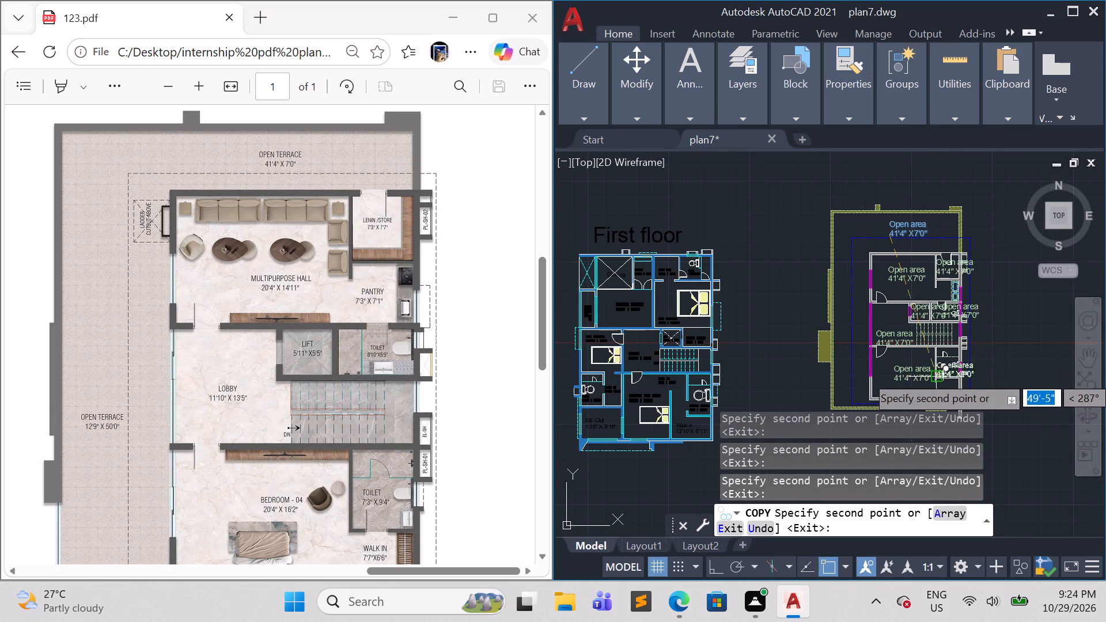
pyautogui.moveTo(963, 366); pyautogui.dragTo(877, 302, button='middle')
pyautogui.scroll(3, 872, 301)
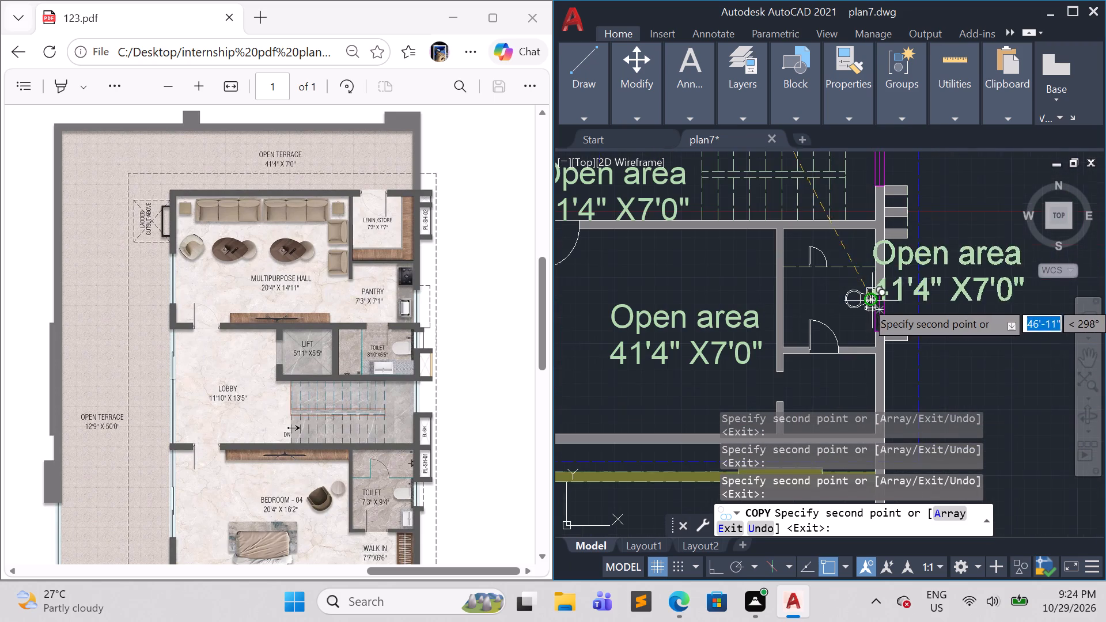
pyautogui.click(804, 310)
pyautogui.scroll(-3, 844, 362)
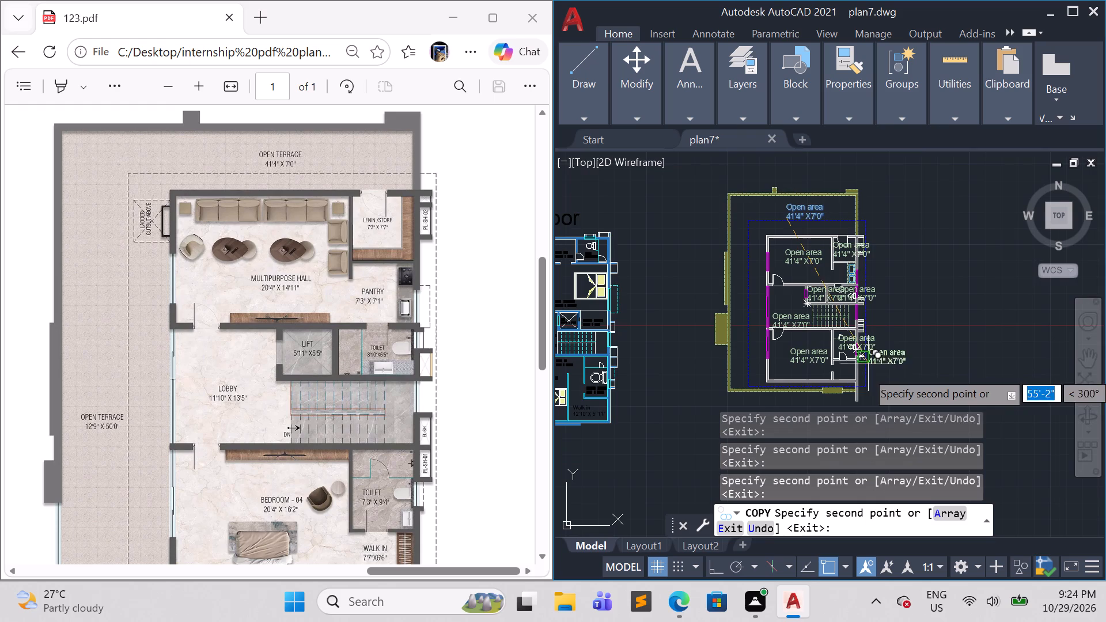
pyautogui.scroll(3, 846, 379)
pyautogui.click(824, 366)
# Place one more copy of the label in the long terrace strip along the plan's left side and finish copying.
pyautogui.scroll(-3, 839, 386)
pyautogui.scroll(3, 731, 317)
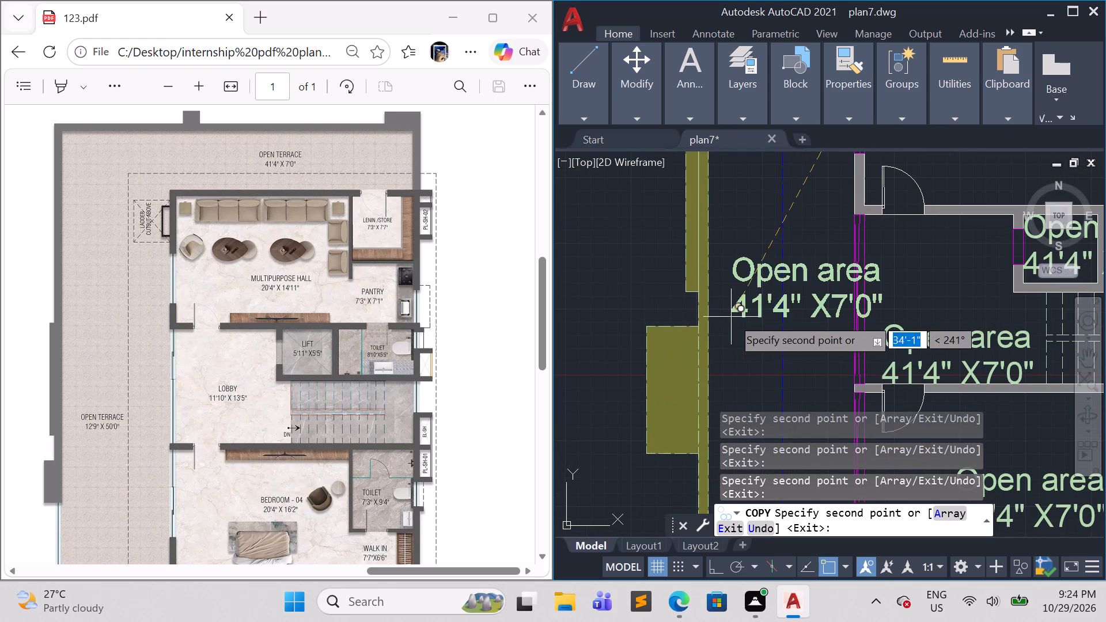
pyautogui.click(707, 329)
pyautogui.scroll(-5, 811, 411)
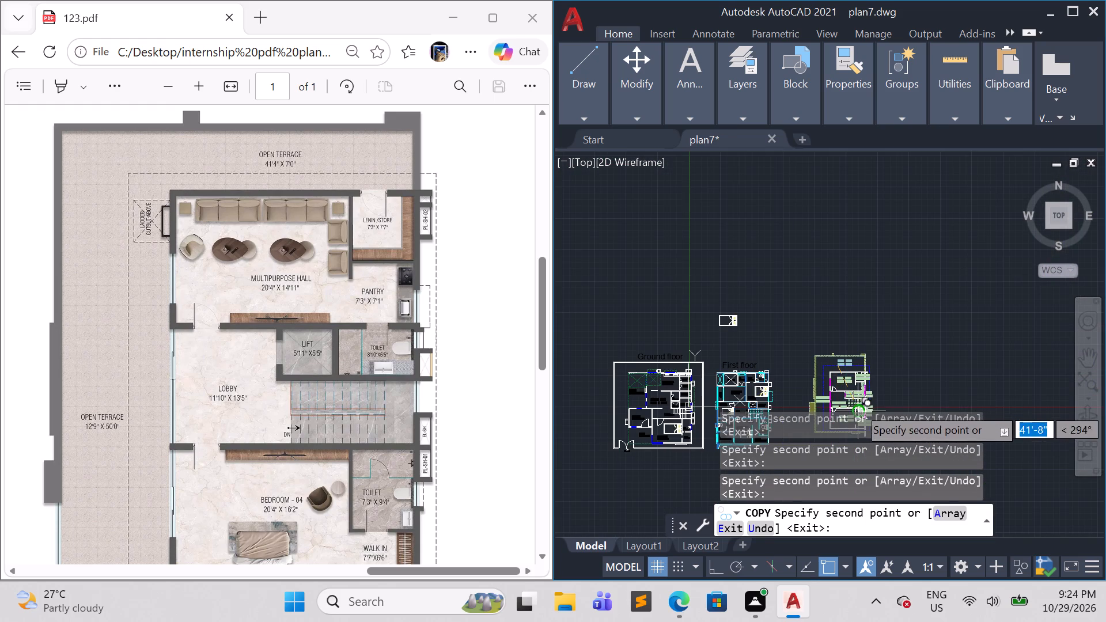
pyautogui.moveTo(884, 376); pyautogui.dragTo(868, 252, button='middle')
pyautogui.scroll(1, 885, 286)
pyautogui.scroll(2, 775, 373)
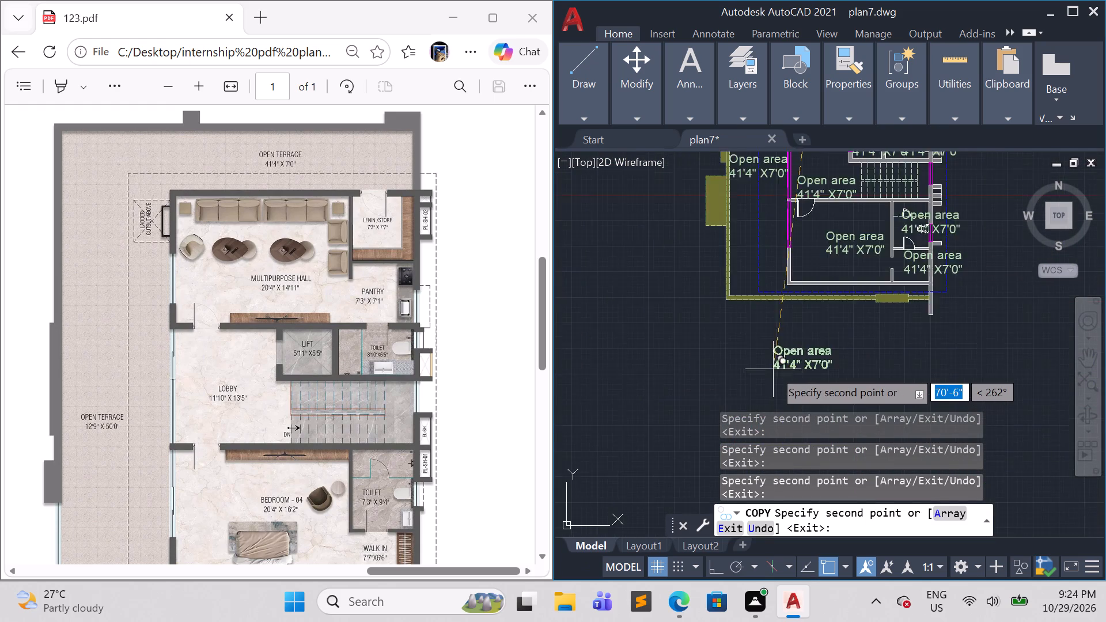
pyautogui.scroll(1, 773, 369)
pyautogui.scroll(-4, 385, 461)
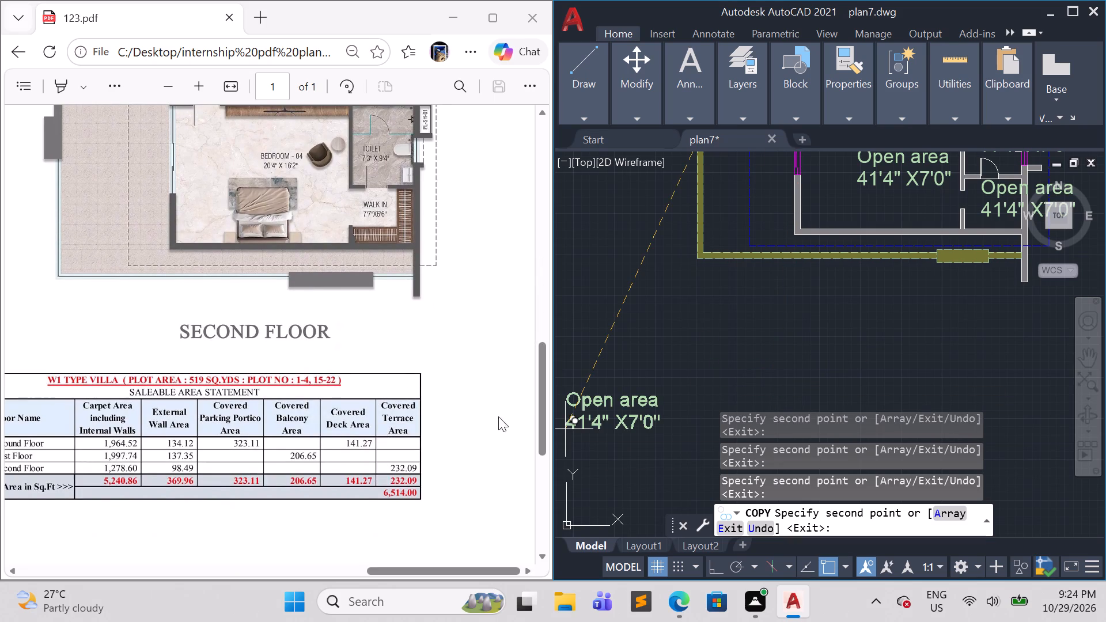
pyautogui.press('Escape')
# Change the name line of the label in the large top room to "Lobby".
pyautogui.scroll(4, 919, 367)
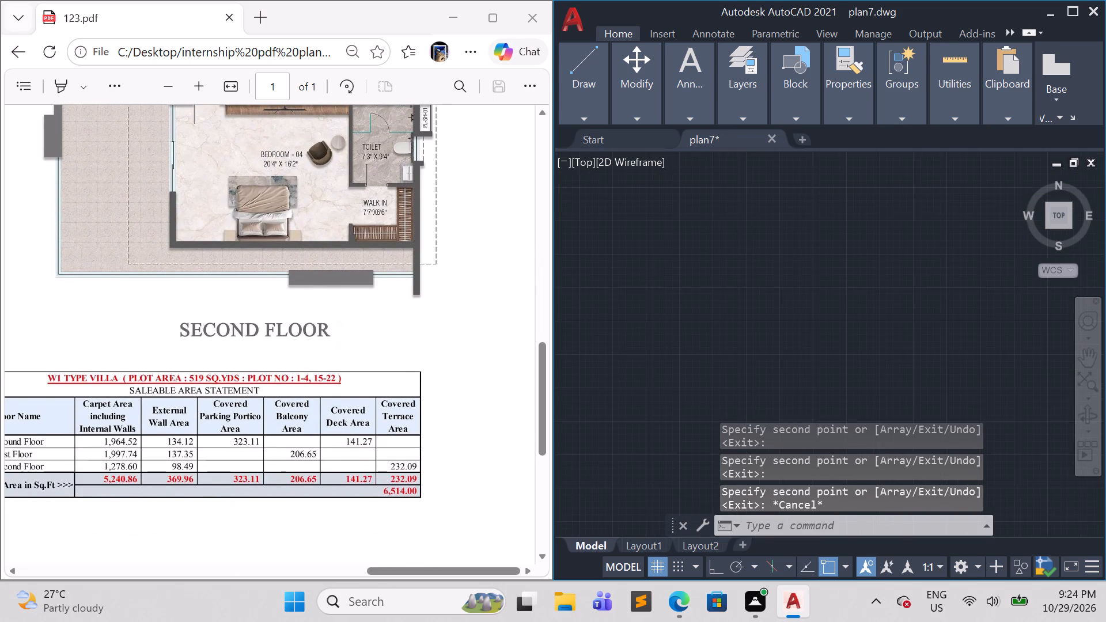
pyautogui.scroll(-6, 919, 363)
pyautogui.moveTo(934, 360); pyautogui.dragTo(887, 471, button='middle')
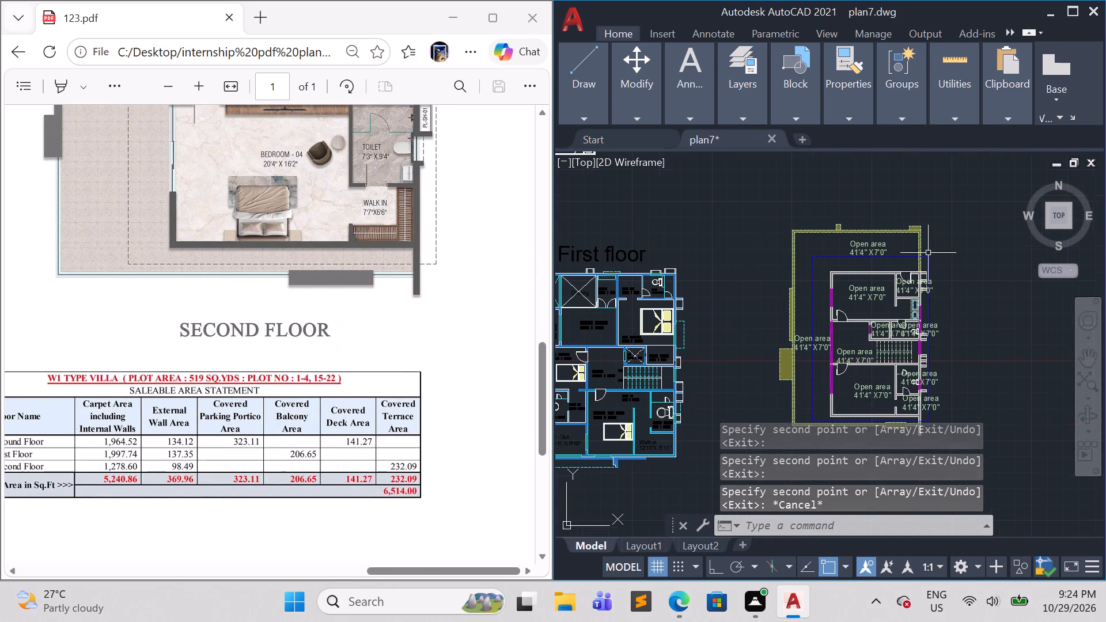
pyautogui.scroll(2, 927, 253)
pyautogui.doubleClick(796, 350)
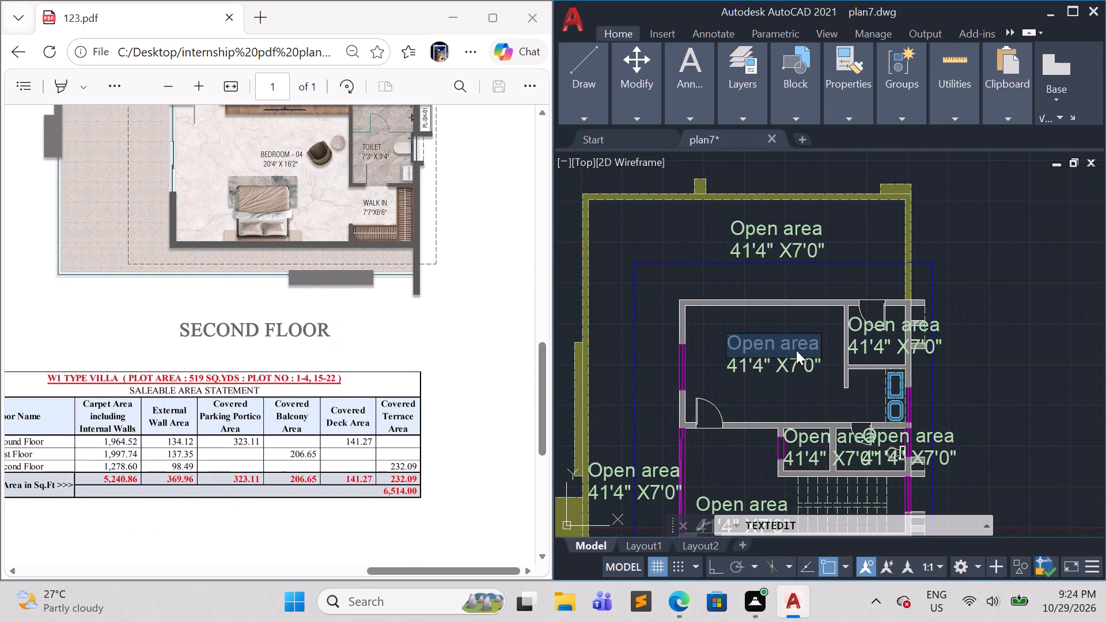
pyautogui.press('BackSpace')
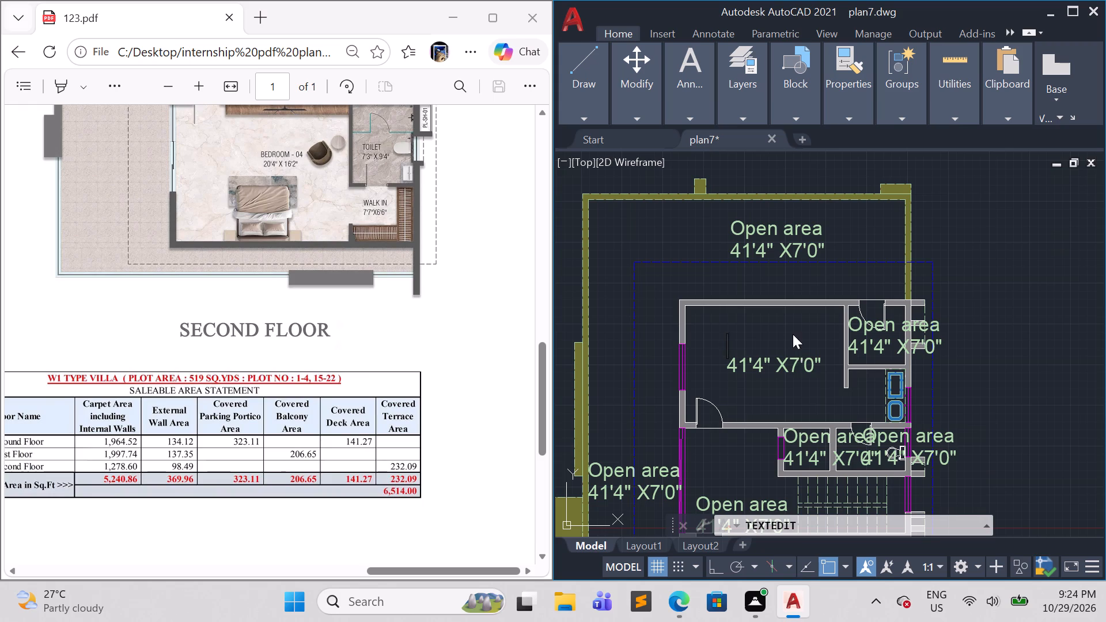
pyautogui.scroll(4, 482, 351)
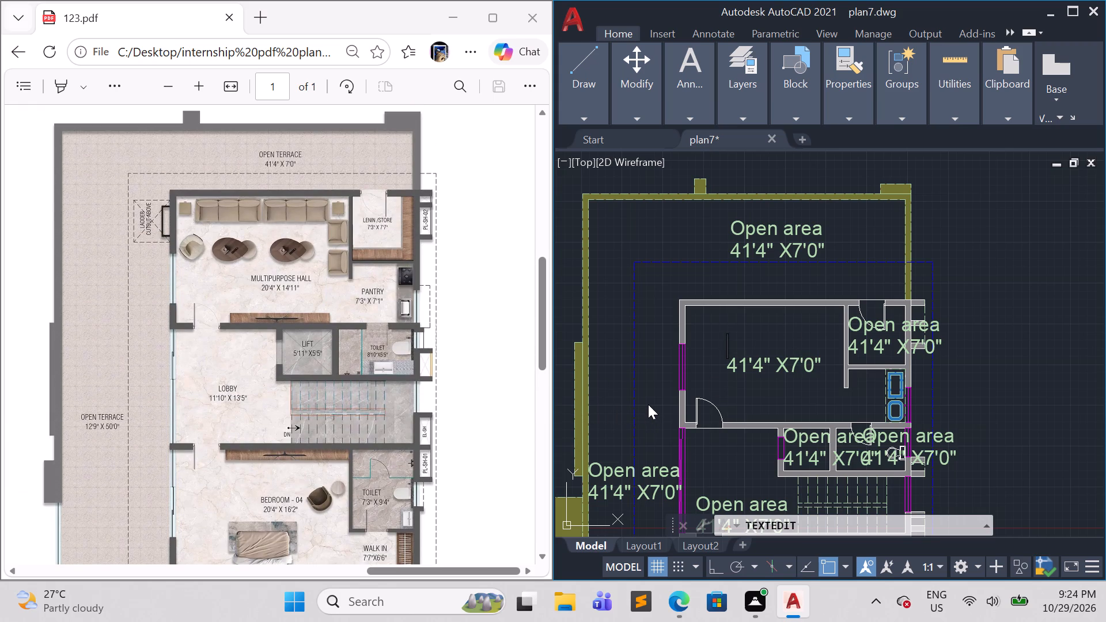
pyautogui.write('LOo')
pyautogui.press('BackSpace')
pyautogui.press('BackSpace')
pyautogui.write('oo')
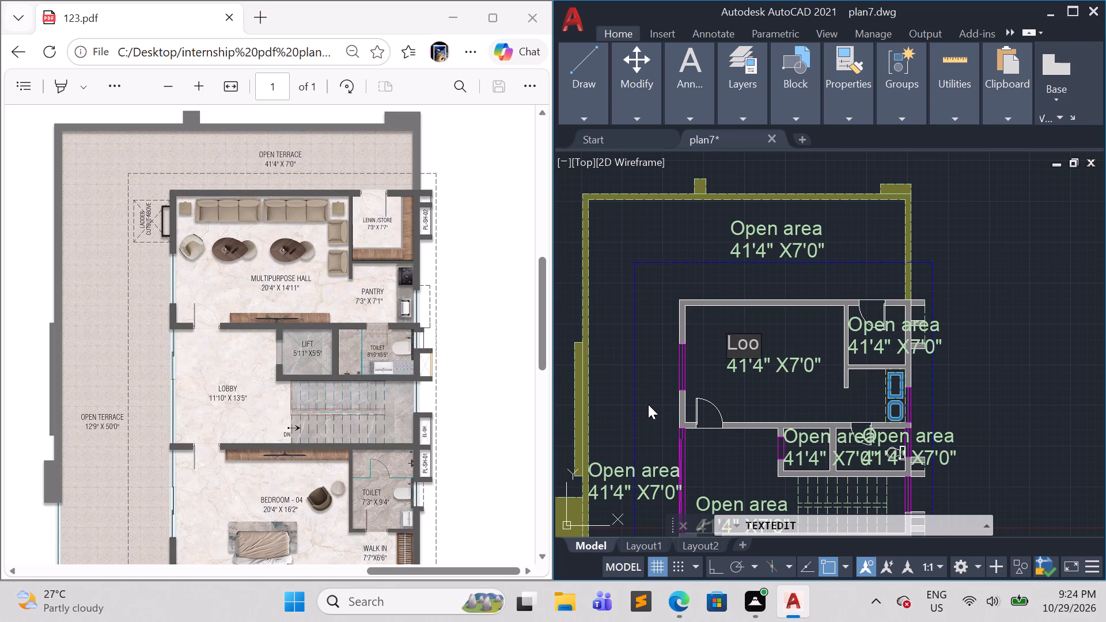
pyautogui.press('BackSpace')
pyautogui.write('bby')
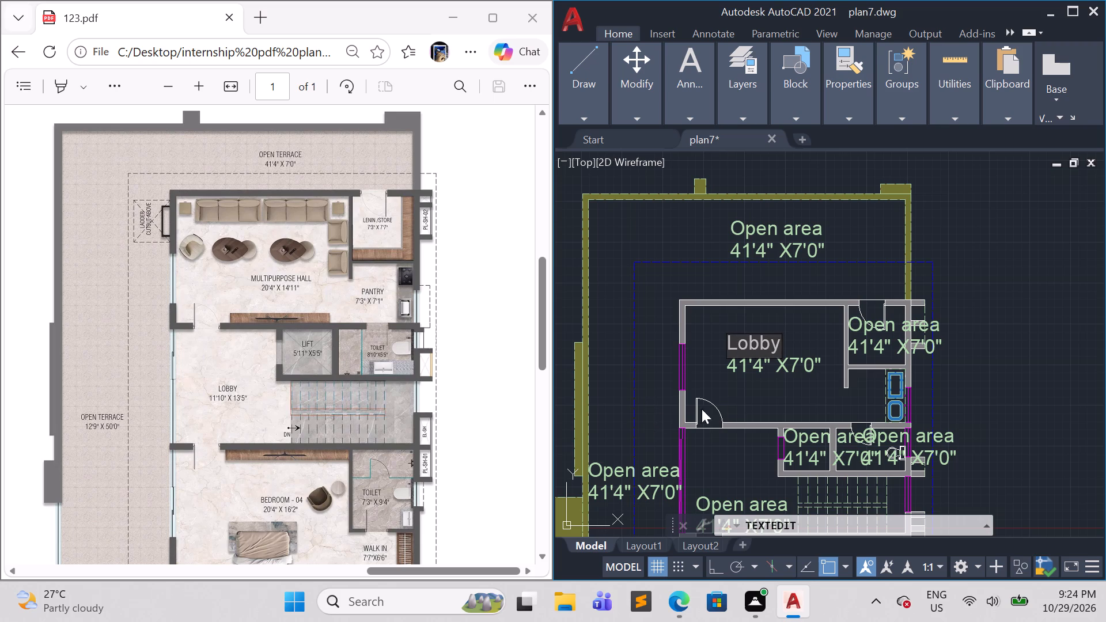
# Change the size line beneath the Lobby name in the large top room to 11'10" X7'0".
pyautogui.click(755, 363)
pyautogui.doubleClick(762, 362)
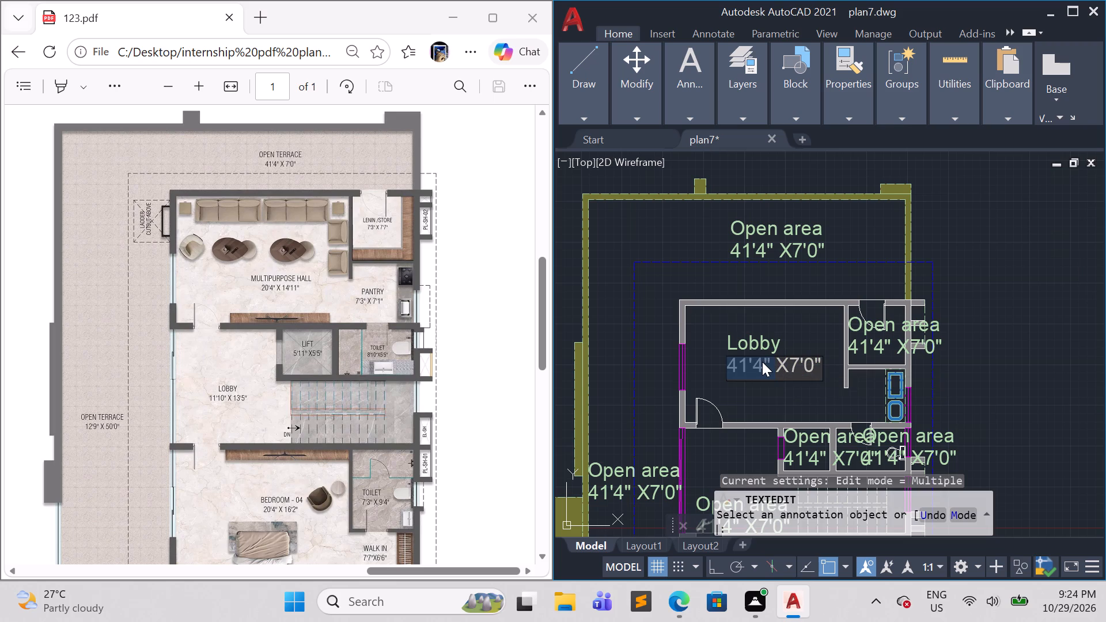
pyautogui.click(762, 362)
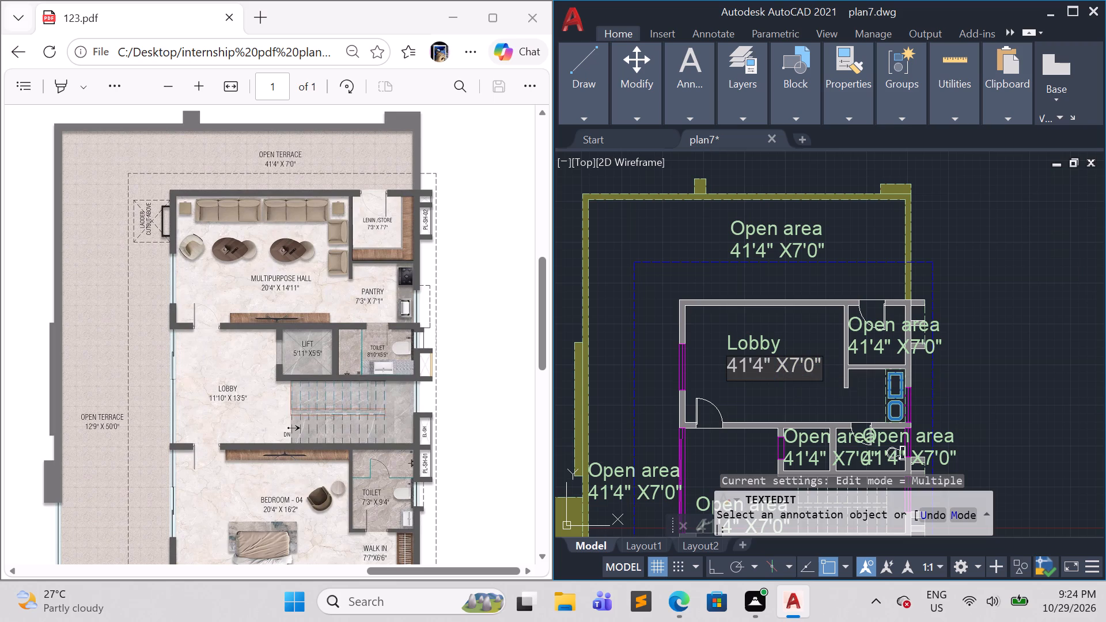
pyautogui.press('BackSpace')
pyautogui.write('10')
pyautogui.press('Left')
pyautogui.press('Left')
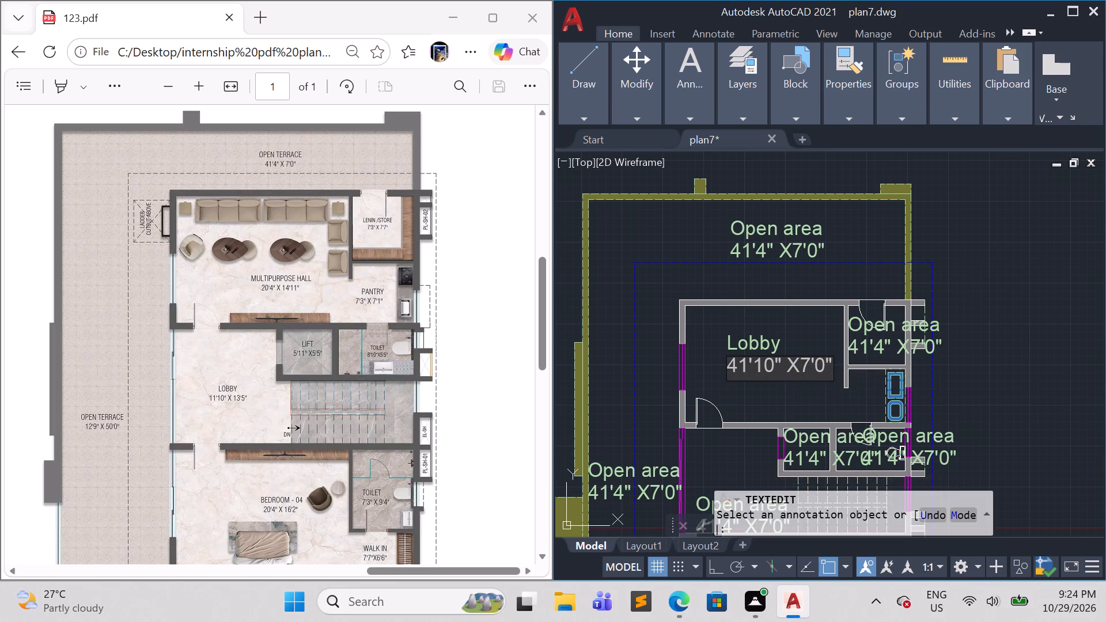
pyautogui.press('Left')
pyautogui.press('Left')
pyautogui.press('BackSpace')
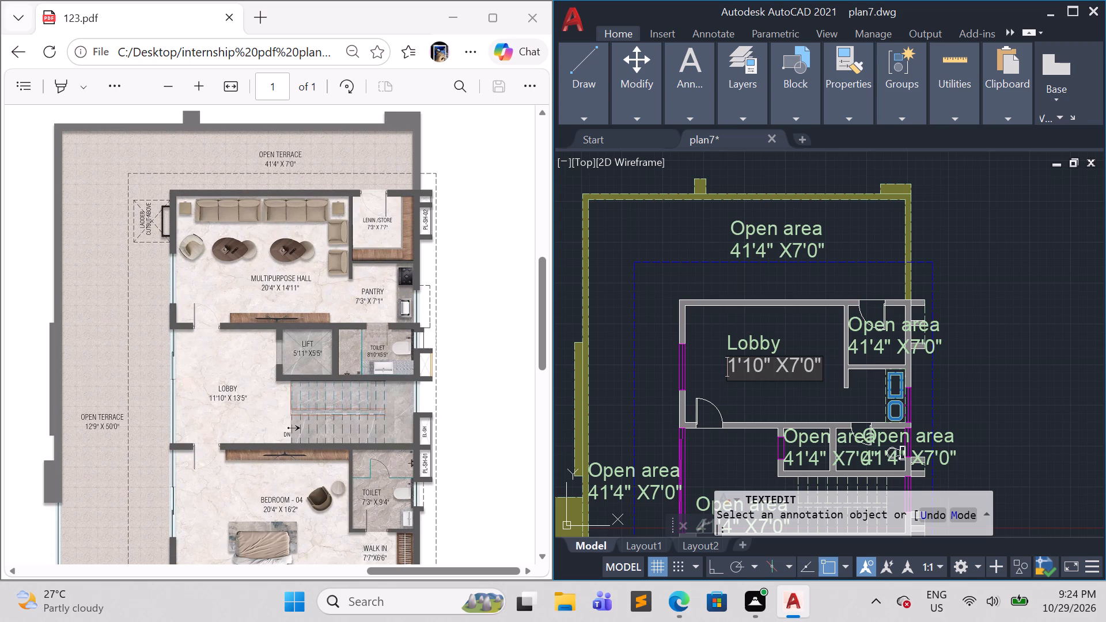
pyautogui.press('1')
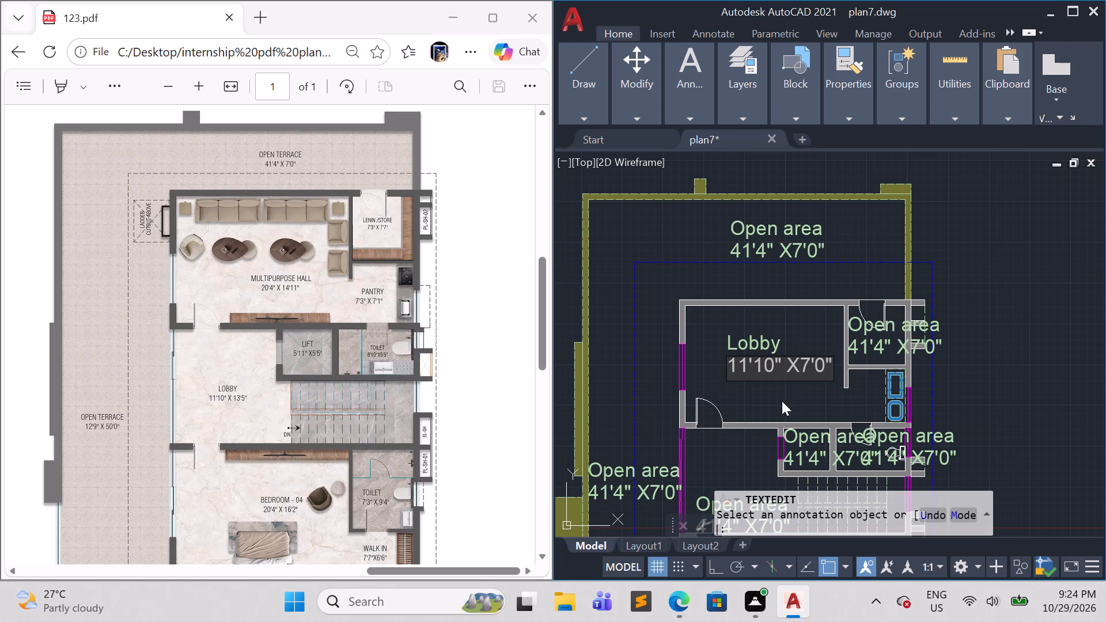
pyautogui.click(783, 401)
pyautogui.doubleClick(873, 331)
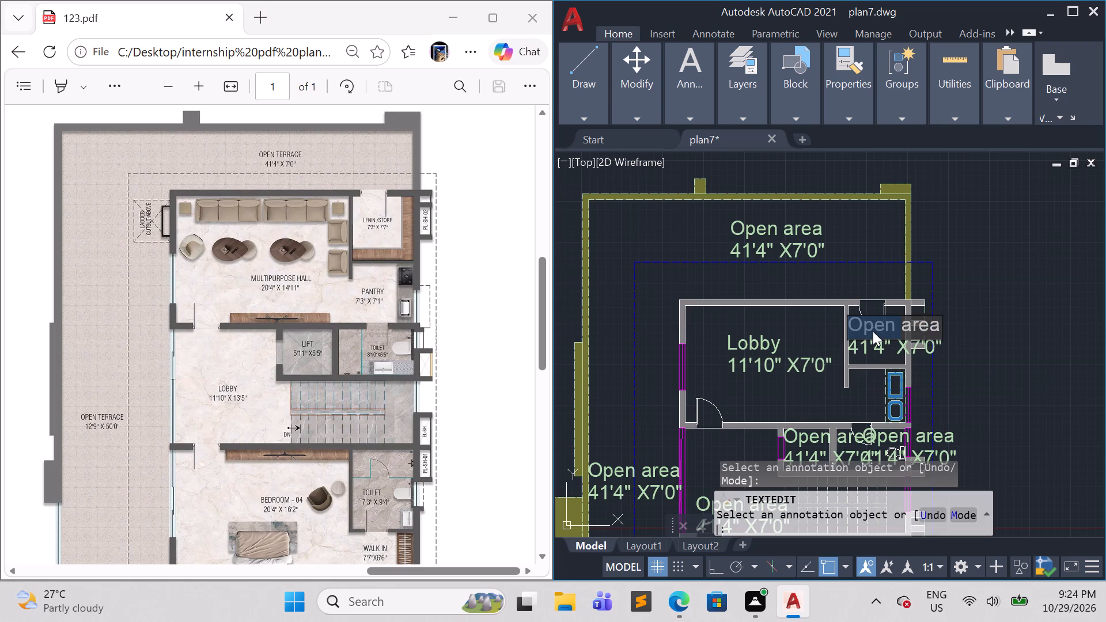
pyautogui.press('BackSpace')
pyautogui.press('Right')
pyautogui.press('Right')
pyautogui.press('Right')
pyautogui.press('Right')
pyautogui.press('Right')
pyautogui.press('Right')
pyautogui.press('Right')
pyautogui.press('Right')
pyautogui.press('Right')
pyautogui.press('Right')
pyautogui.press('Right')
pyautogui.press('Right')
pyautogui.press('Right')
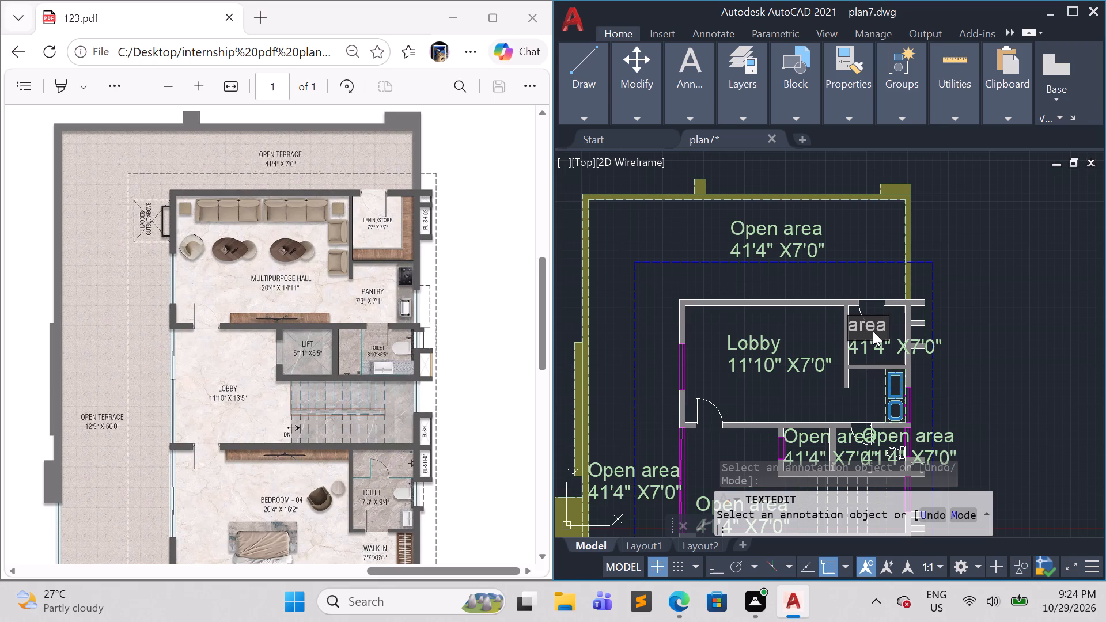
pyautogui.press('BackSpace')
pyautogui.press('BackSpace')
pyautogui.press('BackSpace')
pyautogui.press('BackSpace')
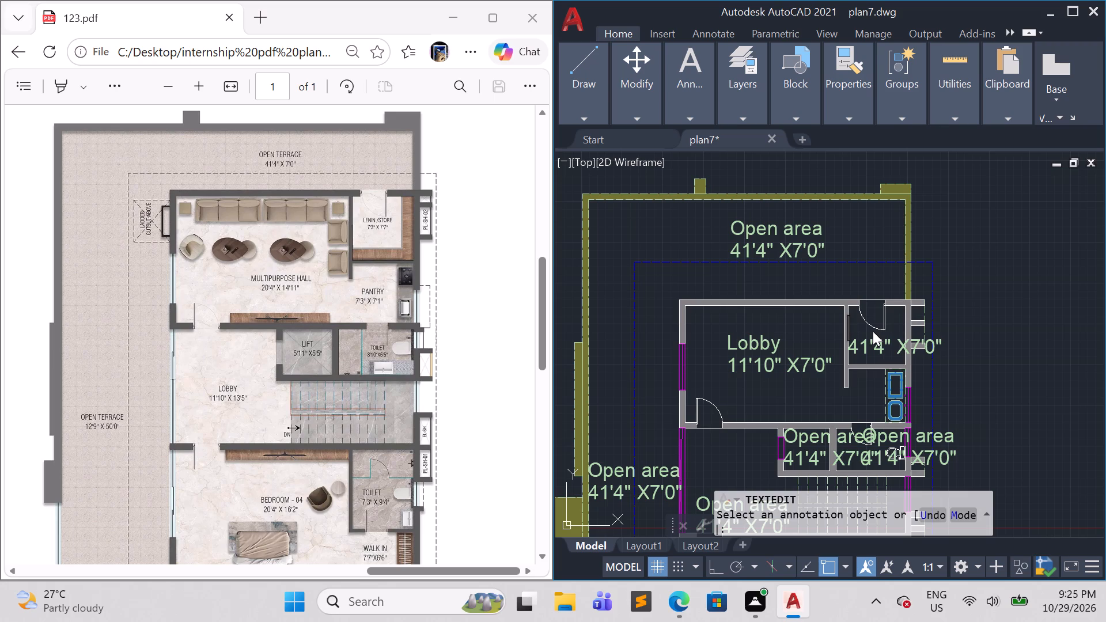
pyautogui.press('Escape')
# Copy the two-line Lobby label from the large top room into the open space beside the staircase.
pyautogui.scroll(-1, 853, 349)
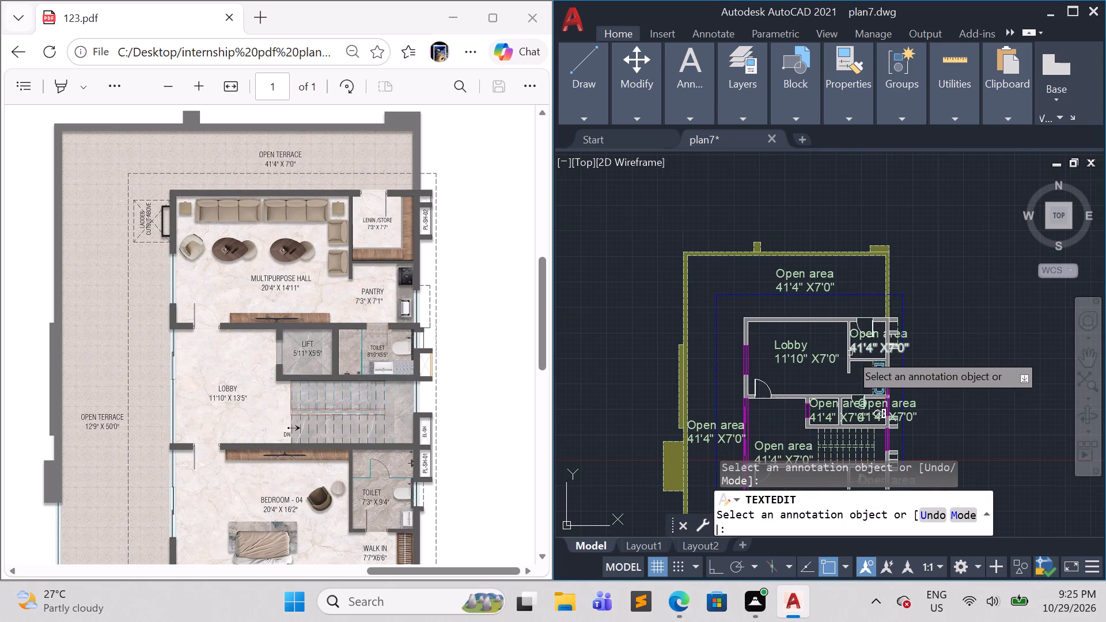
pyautogui.moveTo(808, 380); pyautogui.dragTo(783, 325, button='middle')
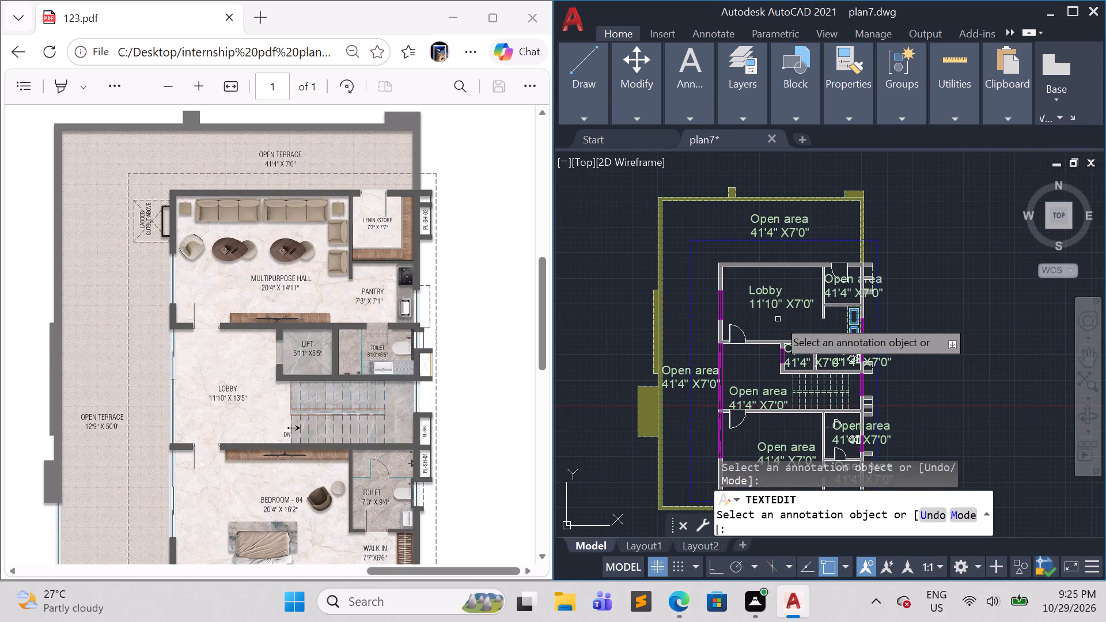
pyautogui.click(782, 316)
pyautogui.click(790, 317)
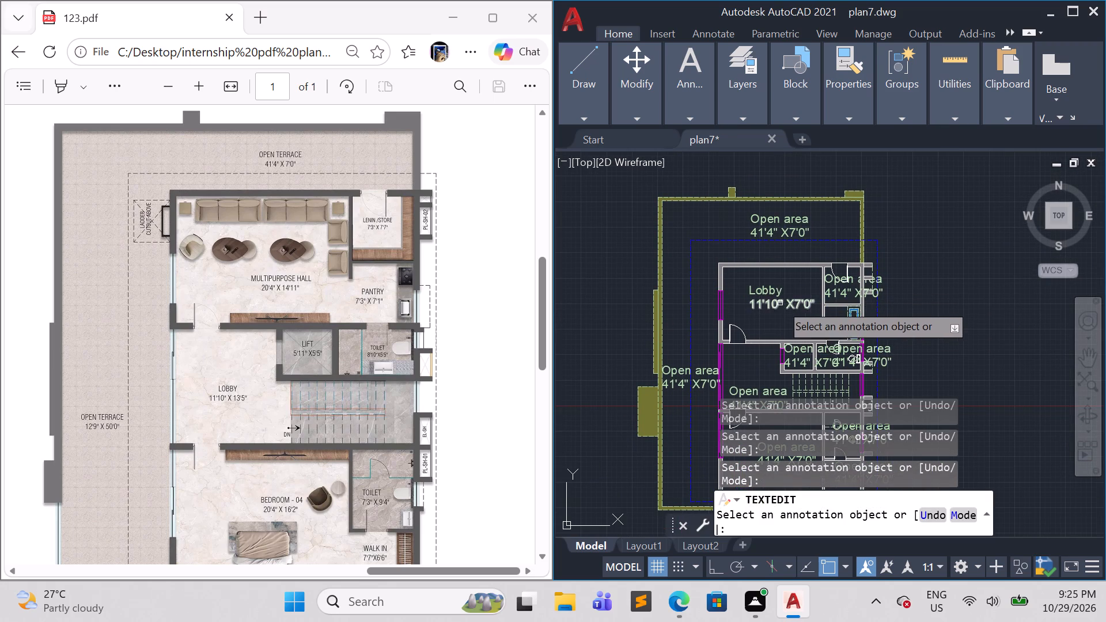
pyautogui.press('Escape')
pyautogui.moveTo(793, 320); pyautogui.dragTo(787, 313)
pyautogui.click(763, 287)
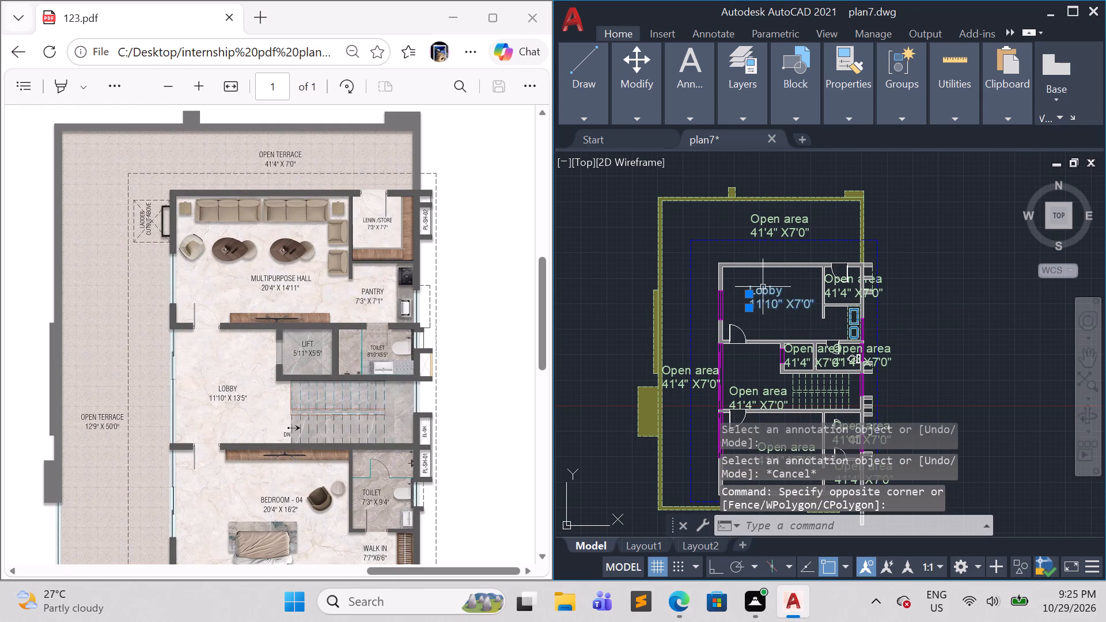
pyautogui.write('co')
pyautogui.press('Return')
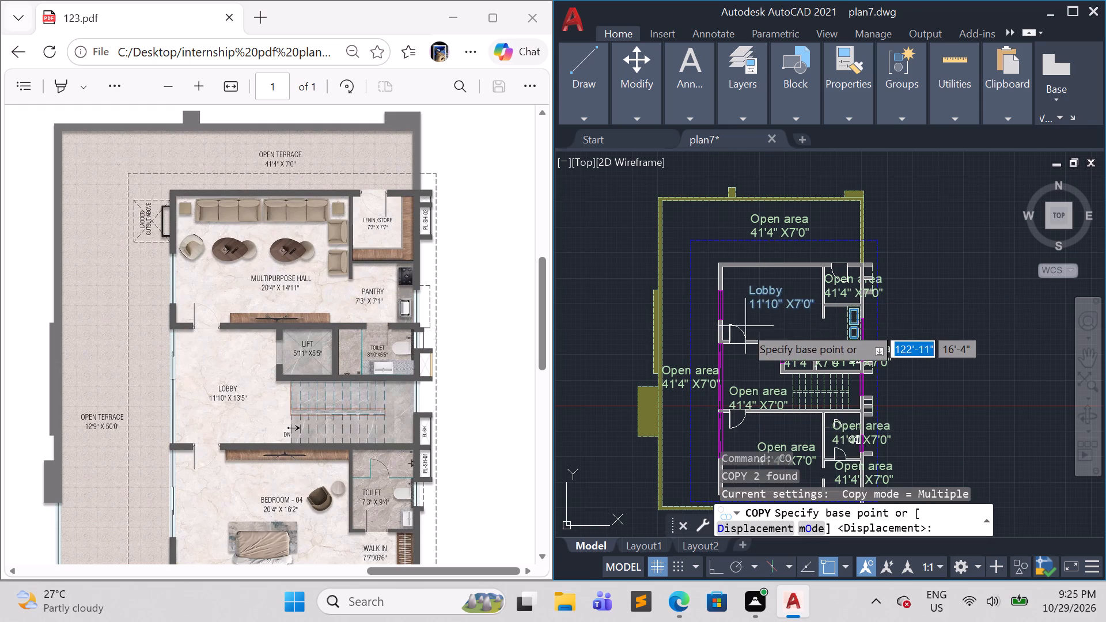
pyautogui.click(747, 308)
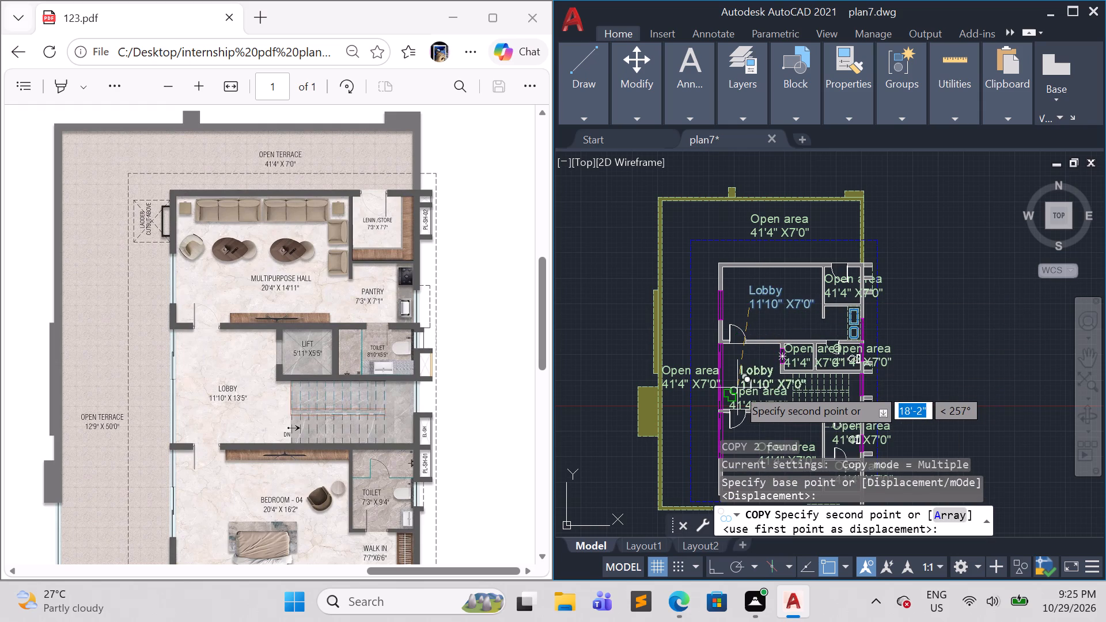
pyautogui.scroll(2, 730, 393)
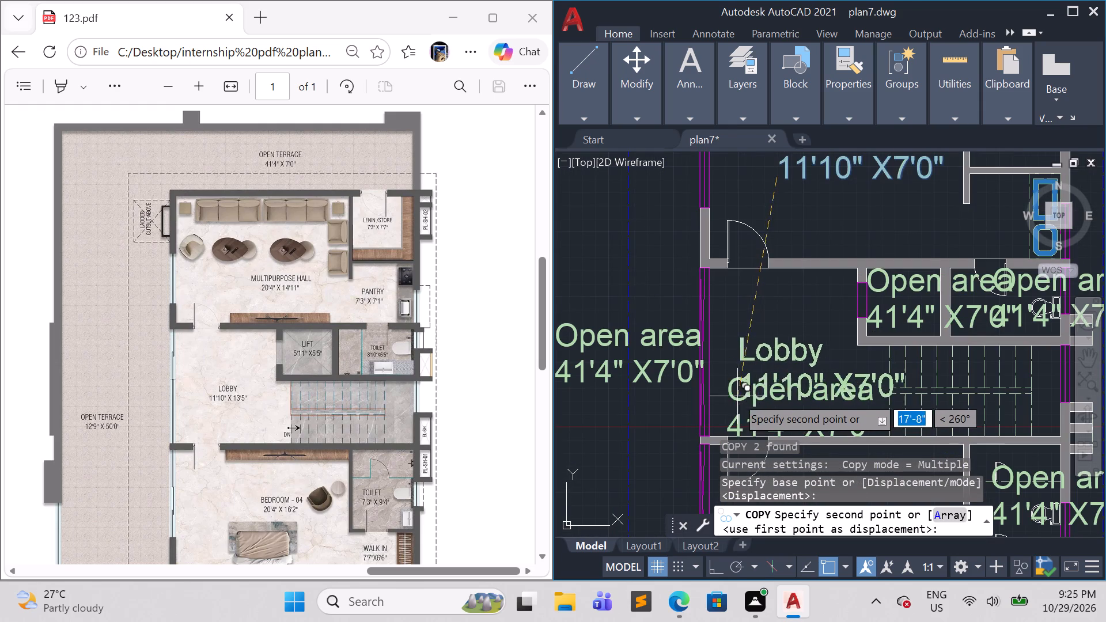
pyautogui.click(720, 373)
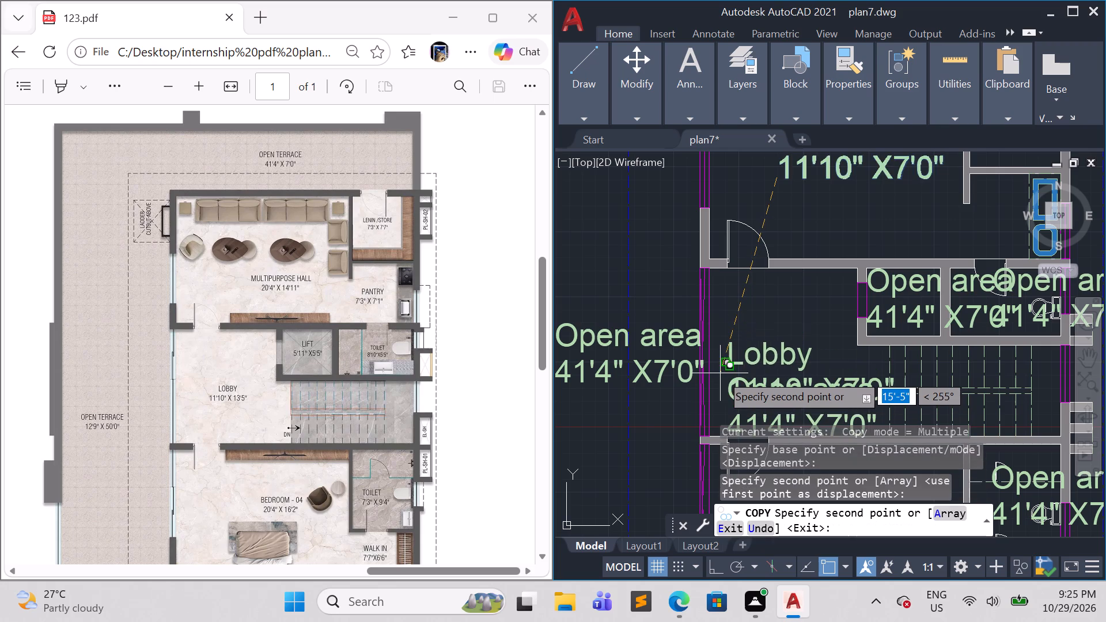
pyautogui.press('Escape')
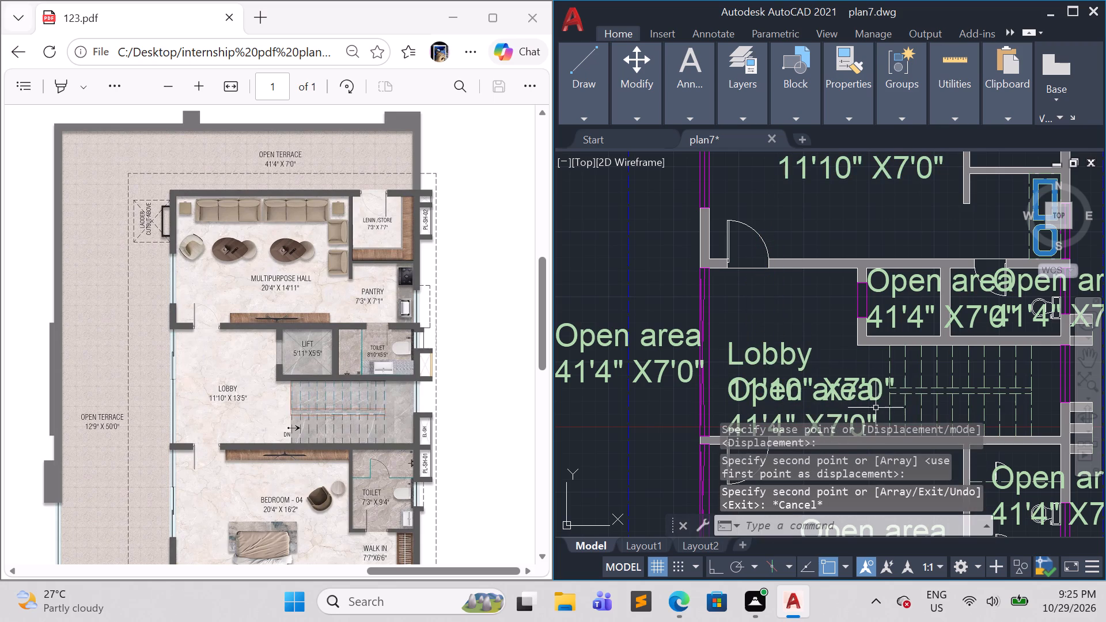
# Erase the old 41'4" X7'0" size line beneath the copied Lobby label beside the staircase.
pyautogui.moveTo(873, 407); pyautogui.dragTo(903, 286, button='middle')
pyautogui.scroll(1, 887, 356)
pyautogui.click(881, 306)
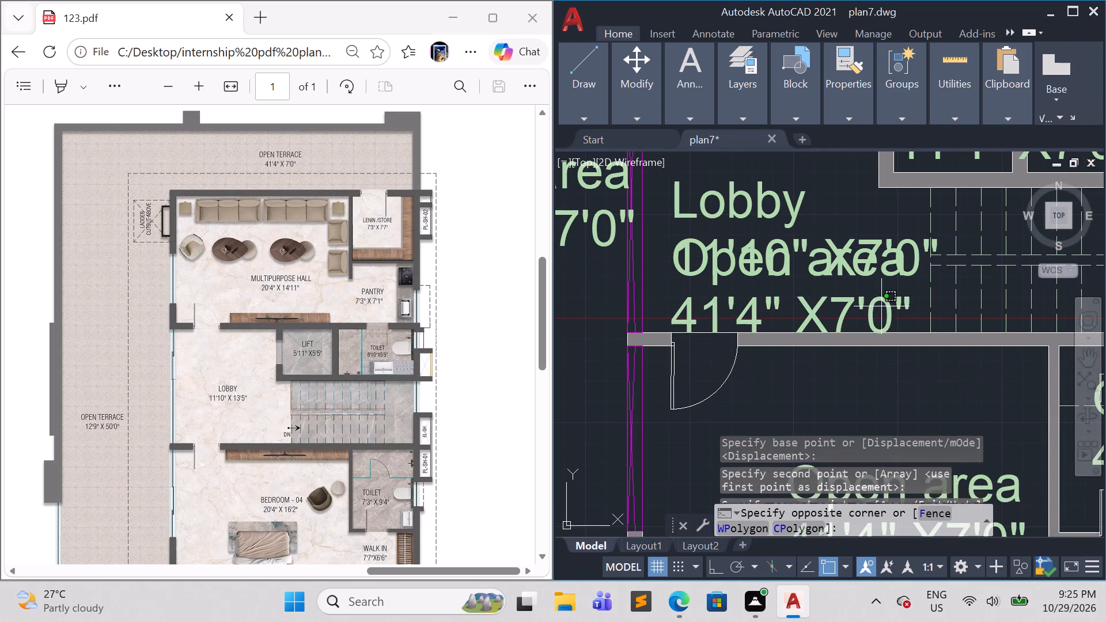
pyautogui.click(862, 302)
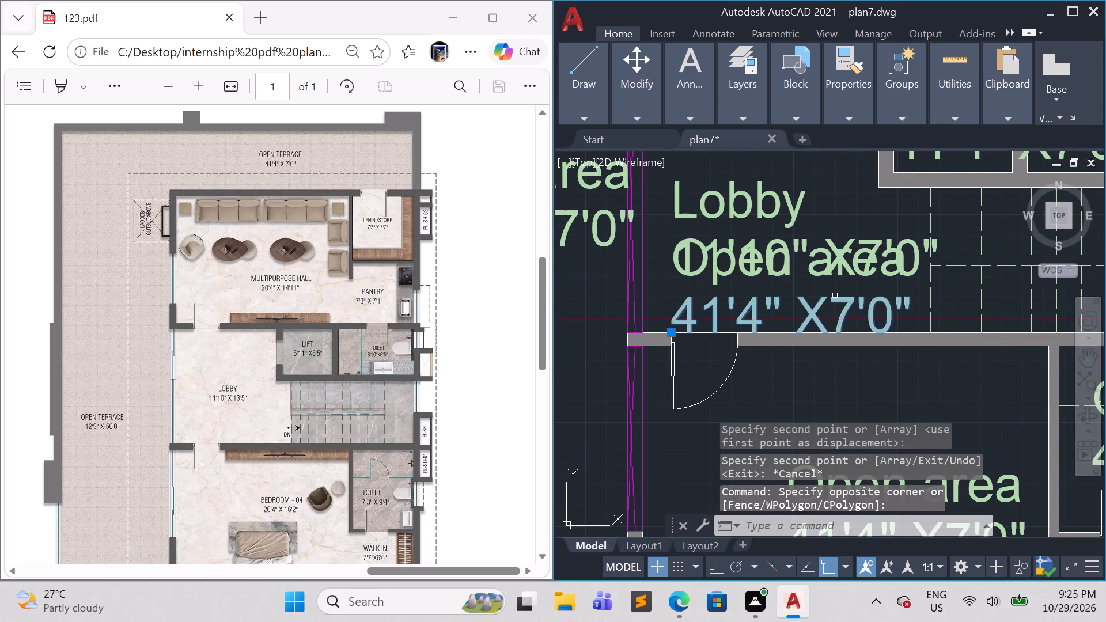
pyautogui.press('e')
pyautogui.press('Return')
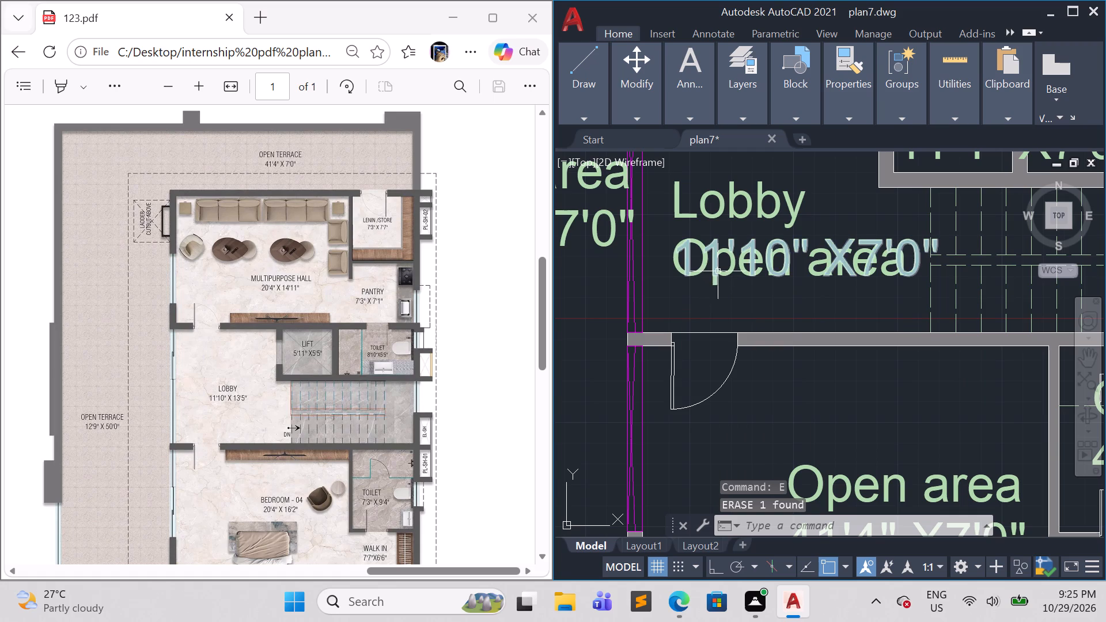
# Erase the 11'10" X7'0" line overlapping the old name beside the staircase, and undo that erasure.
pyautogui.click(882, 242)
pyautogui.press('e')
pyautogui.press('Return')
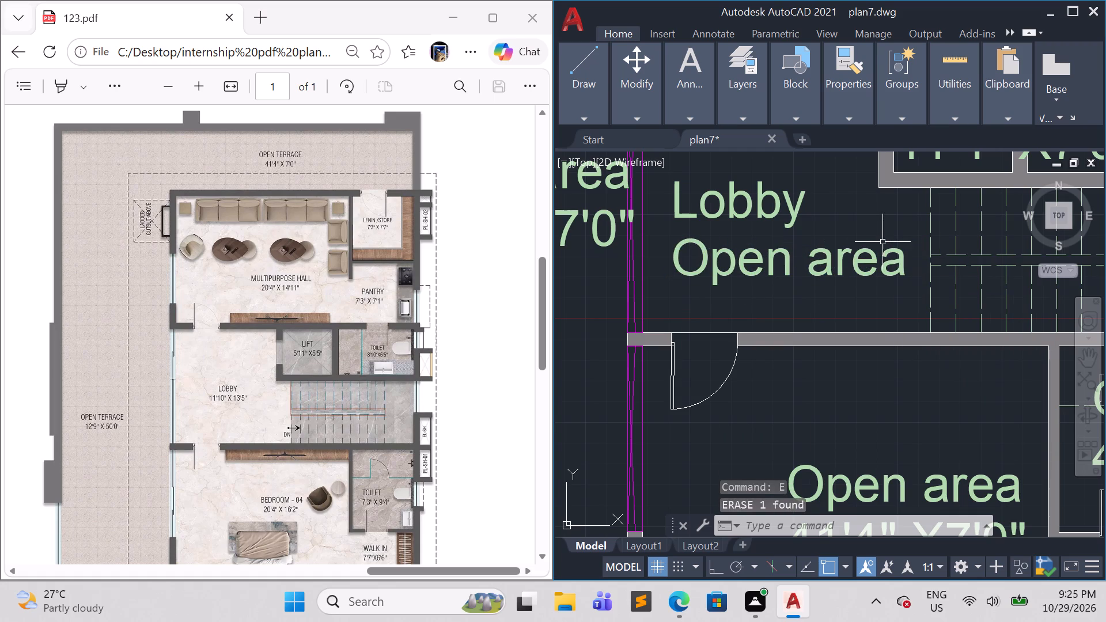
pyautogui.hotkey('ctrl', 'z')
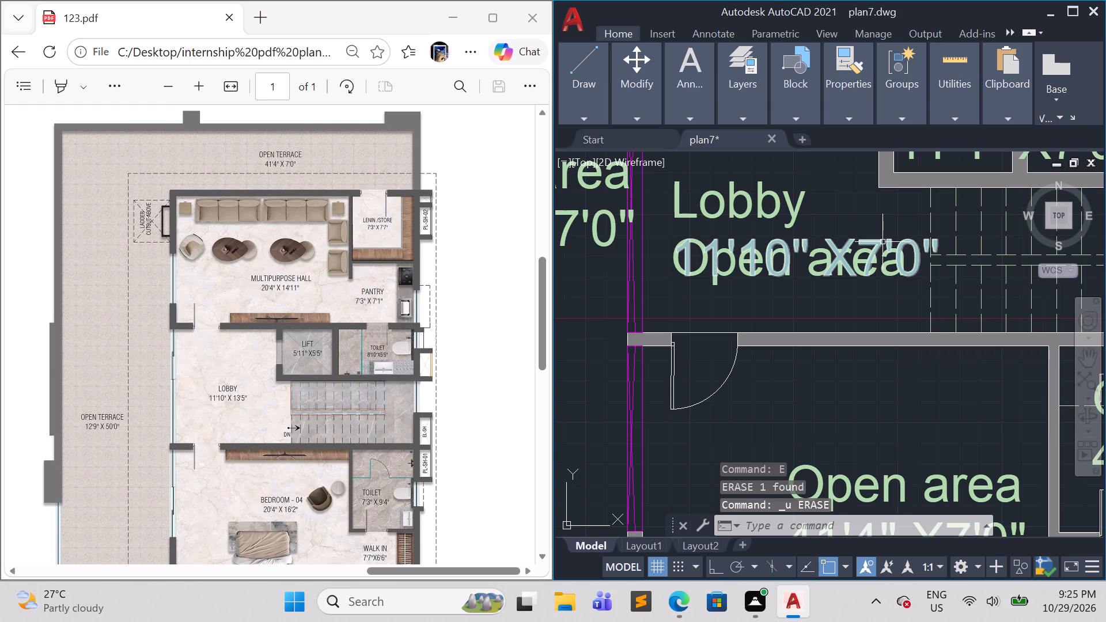
# Erase the old "Open area" name line overlapping the copied Lobby label's size line beside the staircase.
pyautogui.click(815, 270)
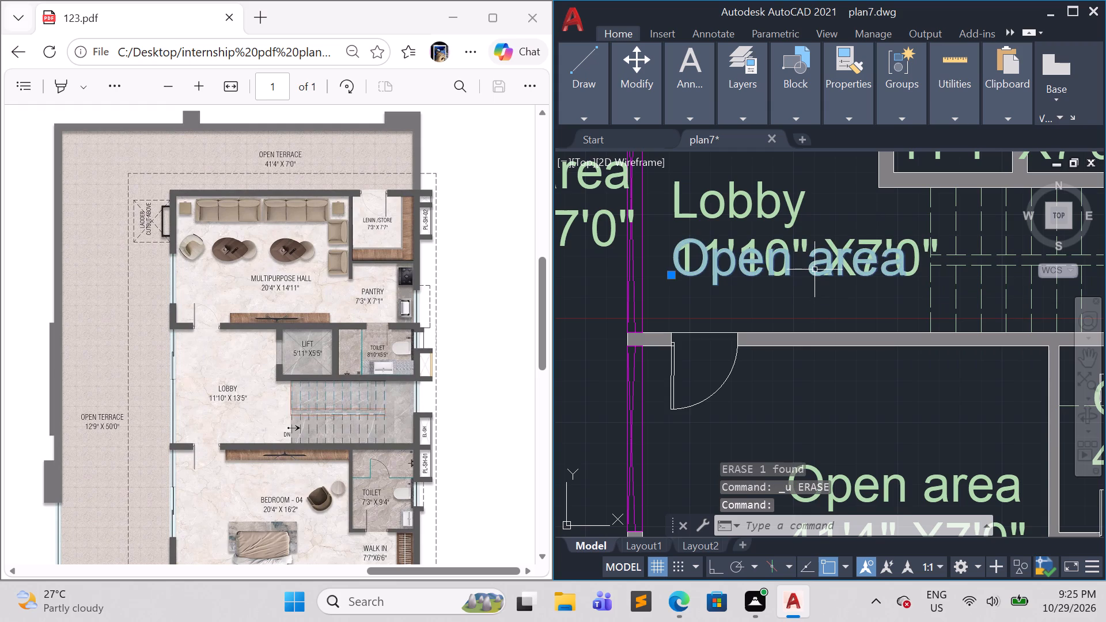
pyautogui.press('e')
pyautogui.press('Return')
pyautogui.press('Escape')
# Change the name line of the label in the large top room to "multipurpose hall".
pyautogui.scroll(-1, 817, 295)
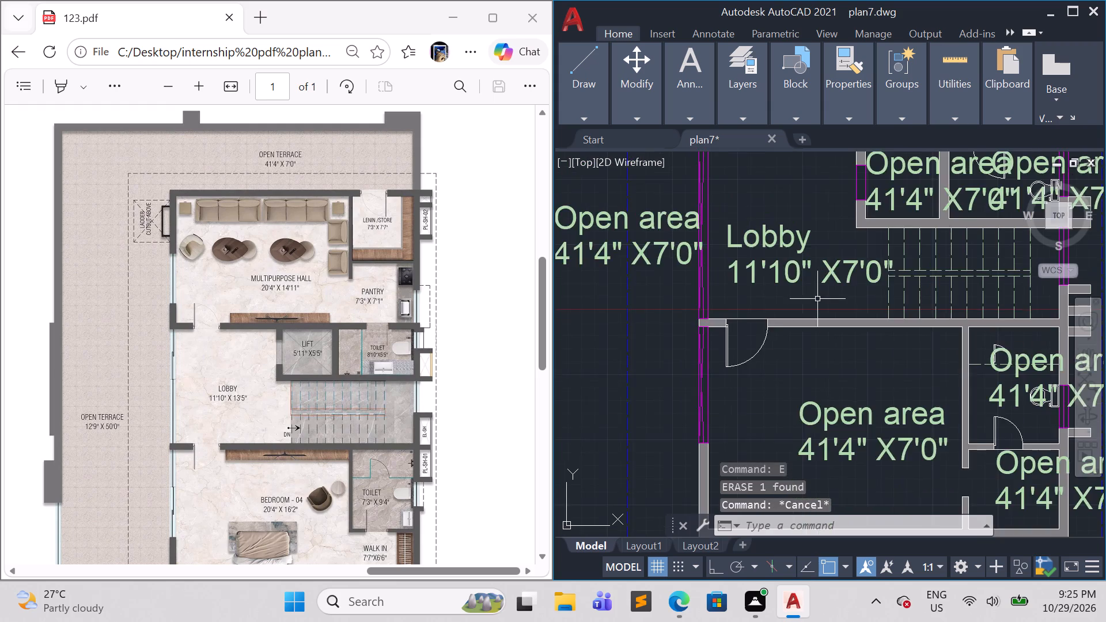
pyautogui.scroll(-1, 817, 300)
pyautogui.moveTo(826, 303); pyautogui.dragTo(782, 371, button='middle')
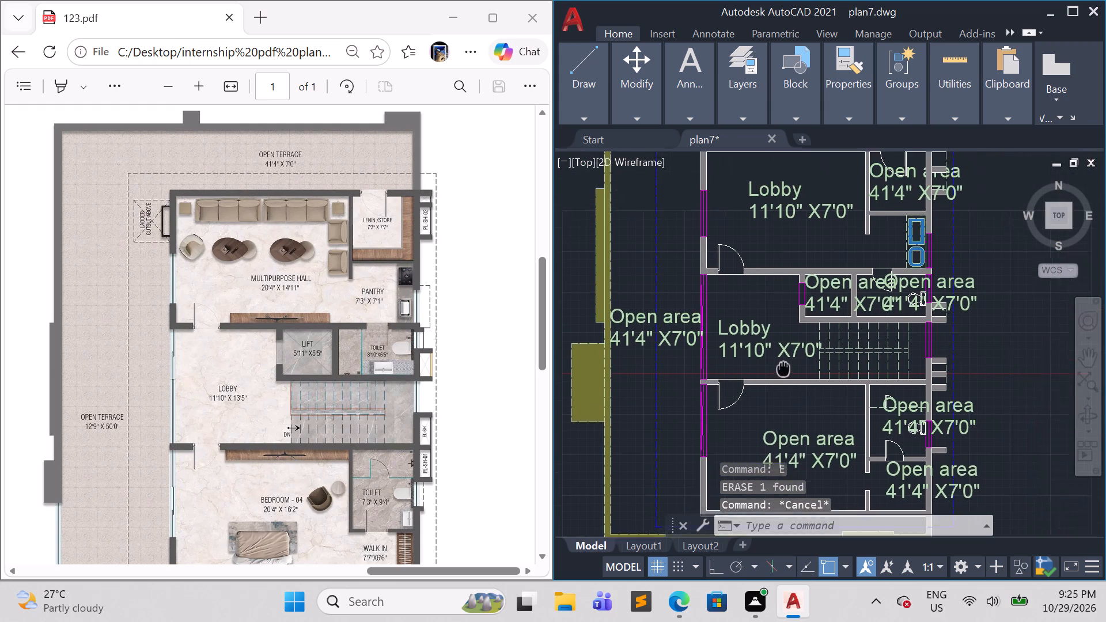
pyautogui.moveTo(782, 371); pyautogui.dragTo(759, 394, button='middle')
pyautogui.moveTo(813, 282); pyautogui.dragTo(761, 359, button='middle')
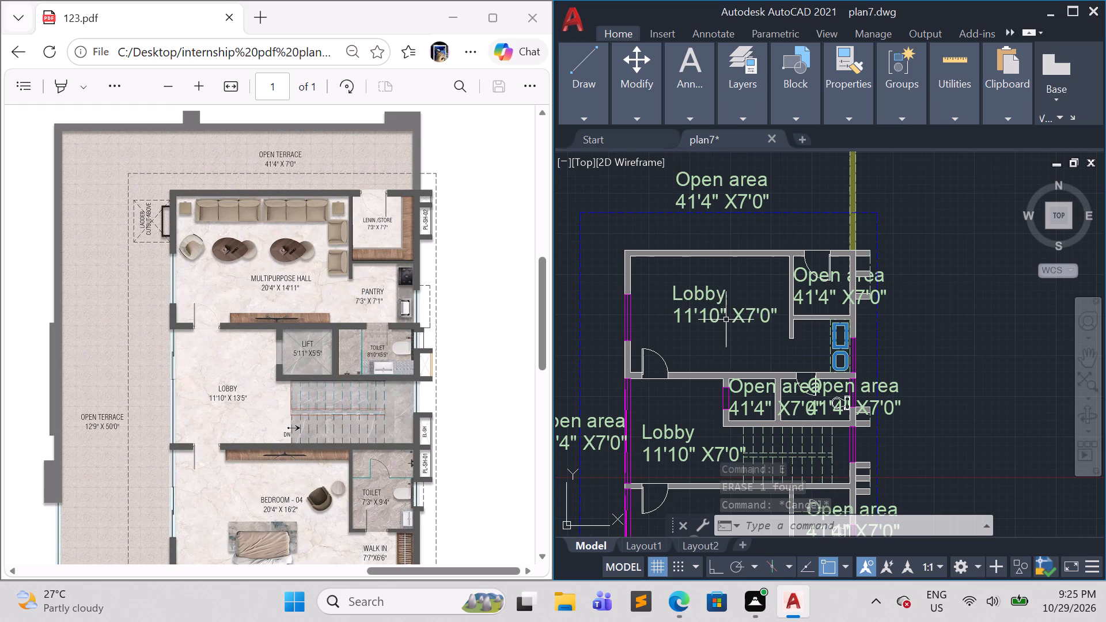
pyautogui.doubleClick(707, 293)
pyautogui.press('\\')
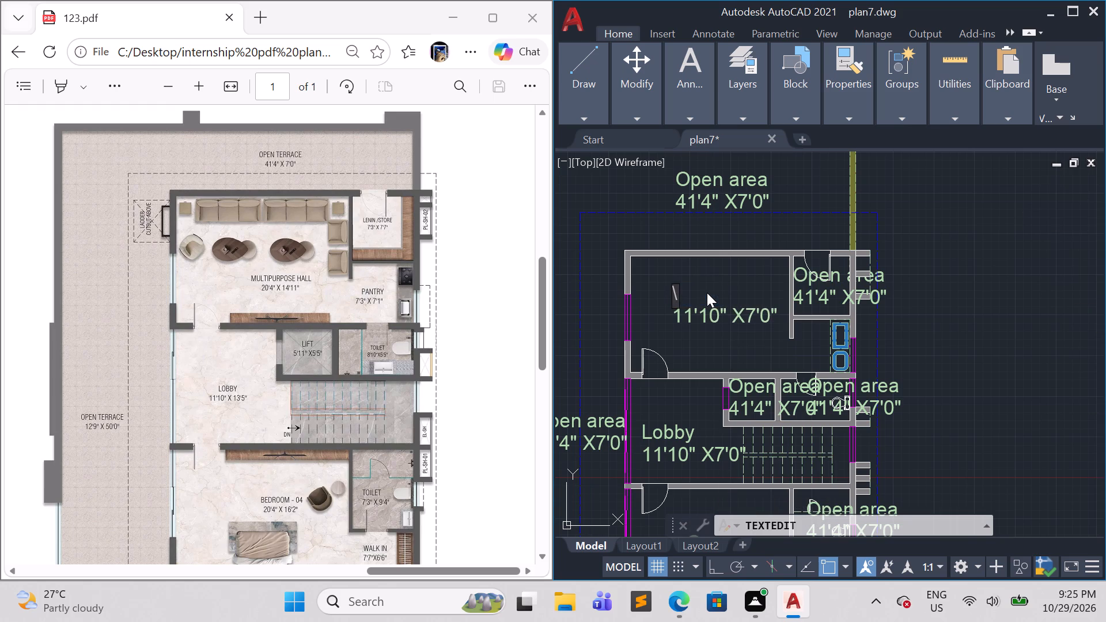
pyautogui.press('BackSpace')
pyautogui.write('mu')
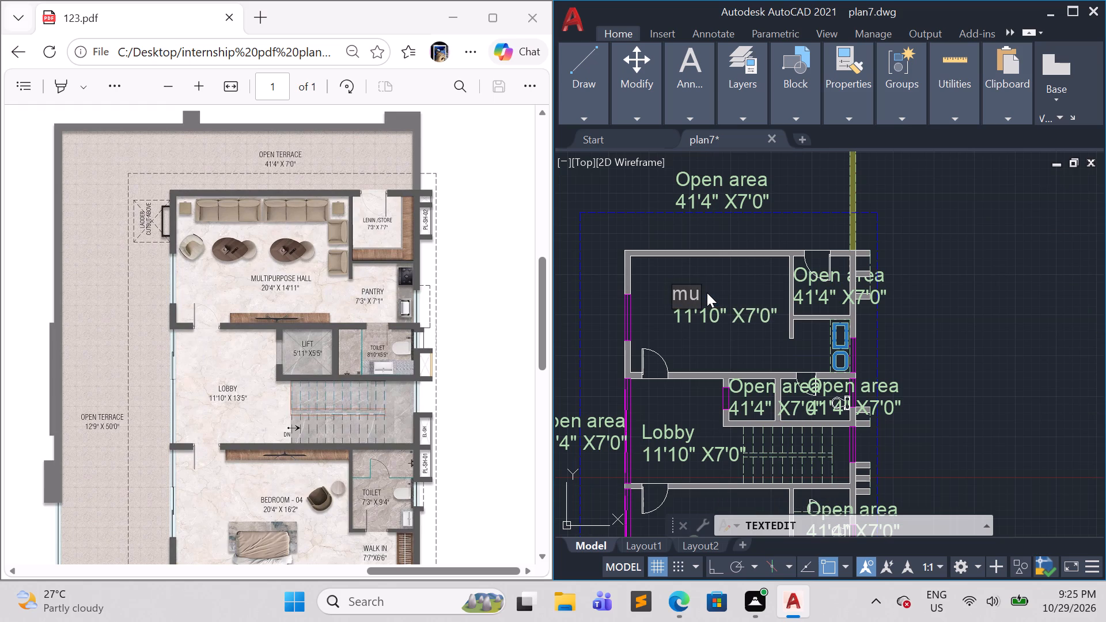
pyautogui.press('BackSpace')
pyautogui.press('BackSpace')
pyautogui.write('Nulti')
pyautogui.write('pur')
pyautogui.write('pose ha')
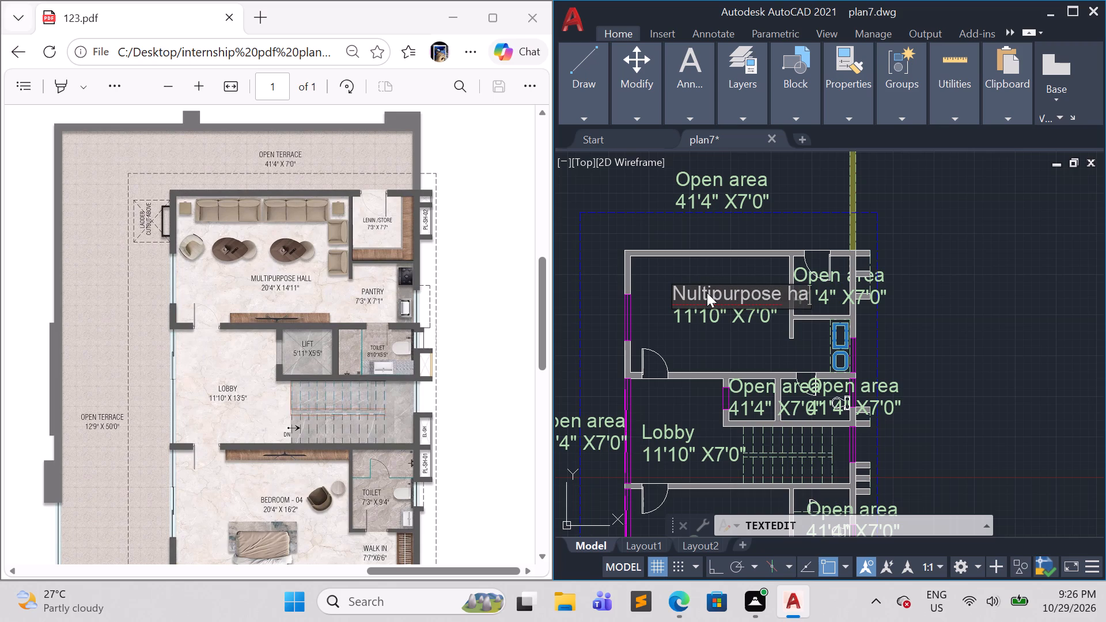
pyautogui.write('ll')
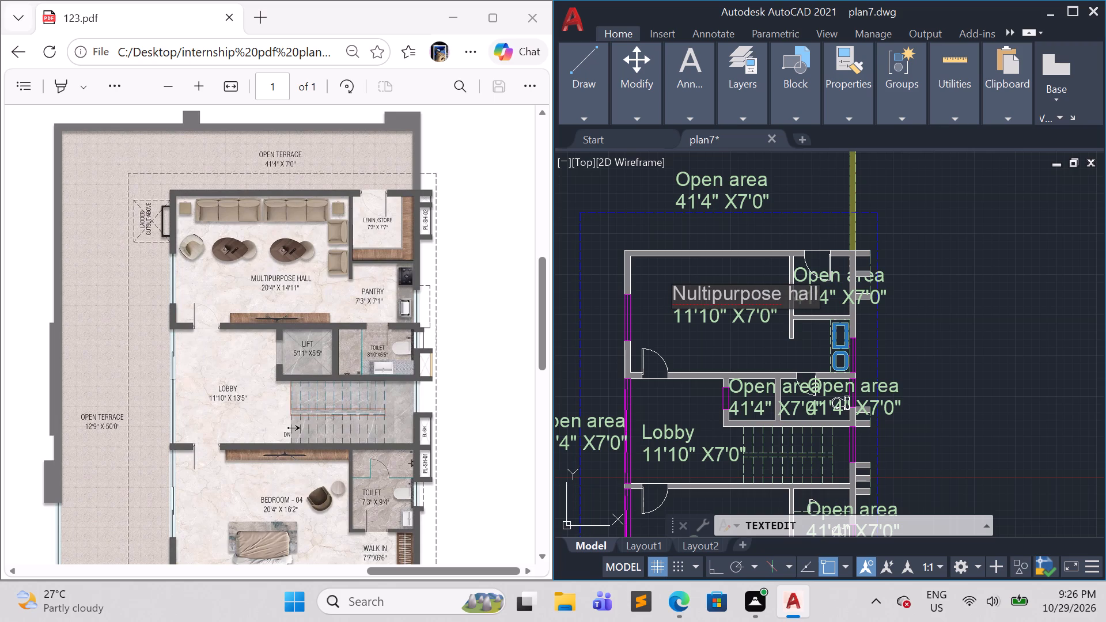
pyautogui.click(686, 295)
pyautogui.press('BackSpace')
pyautogui.press(',')
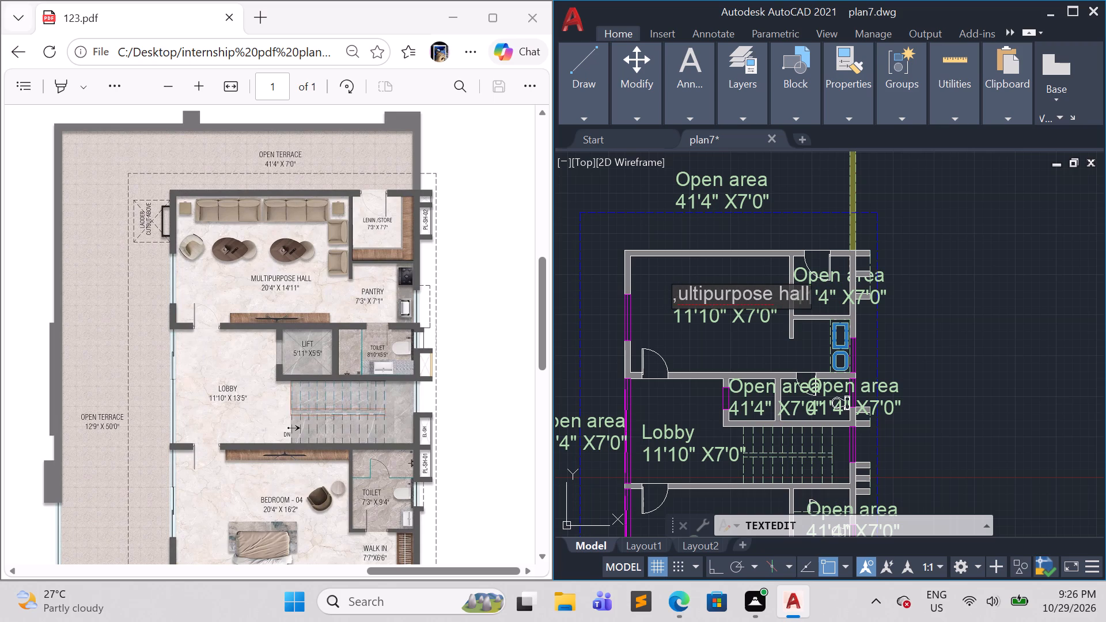
pyautogui.press('BackSpace')
pyautogui.press('m')
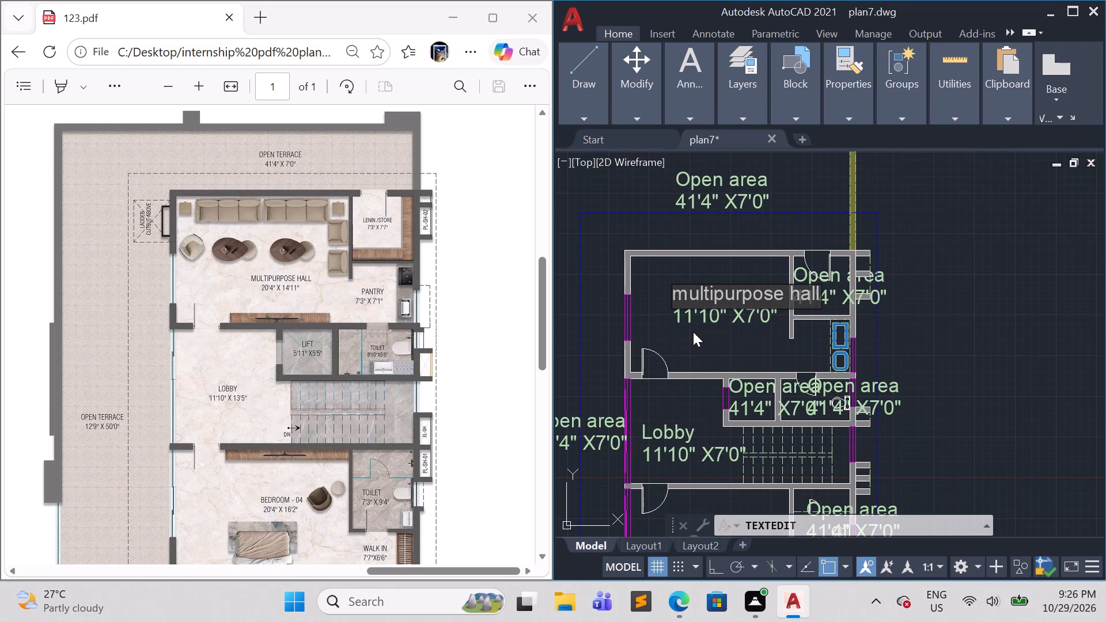
pyautogui.click(696, 333)
# Change the size line of the multipurpose hall label to 20'4" X 14'11".
pyautogui.doubleClick(698, 319)
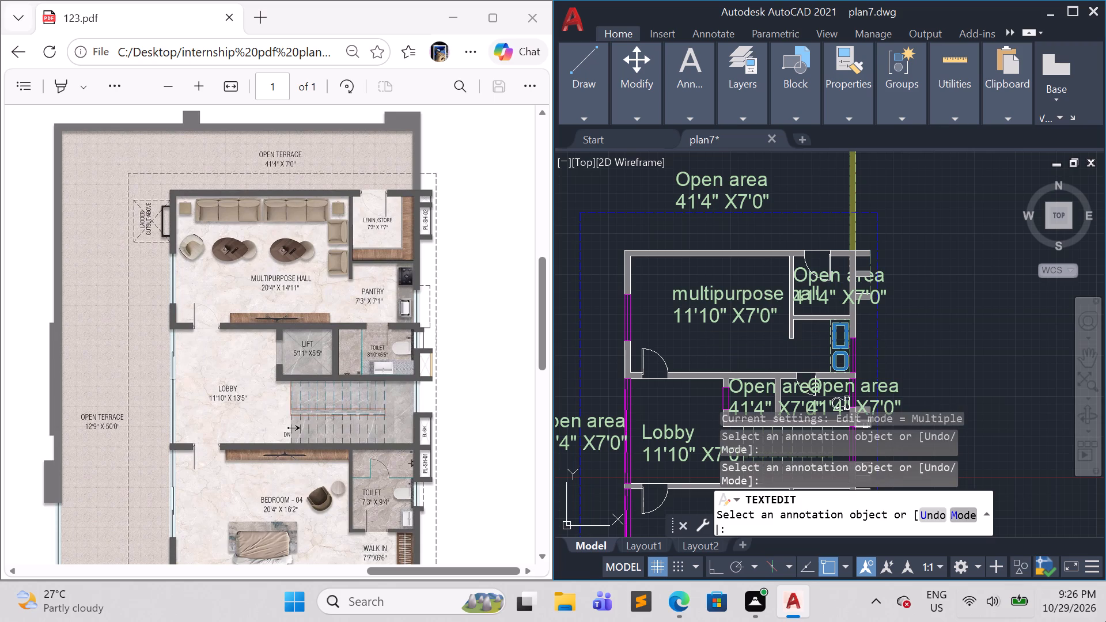
pyautogui.doubleClick(683, 321)
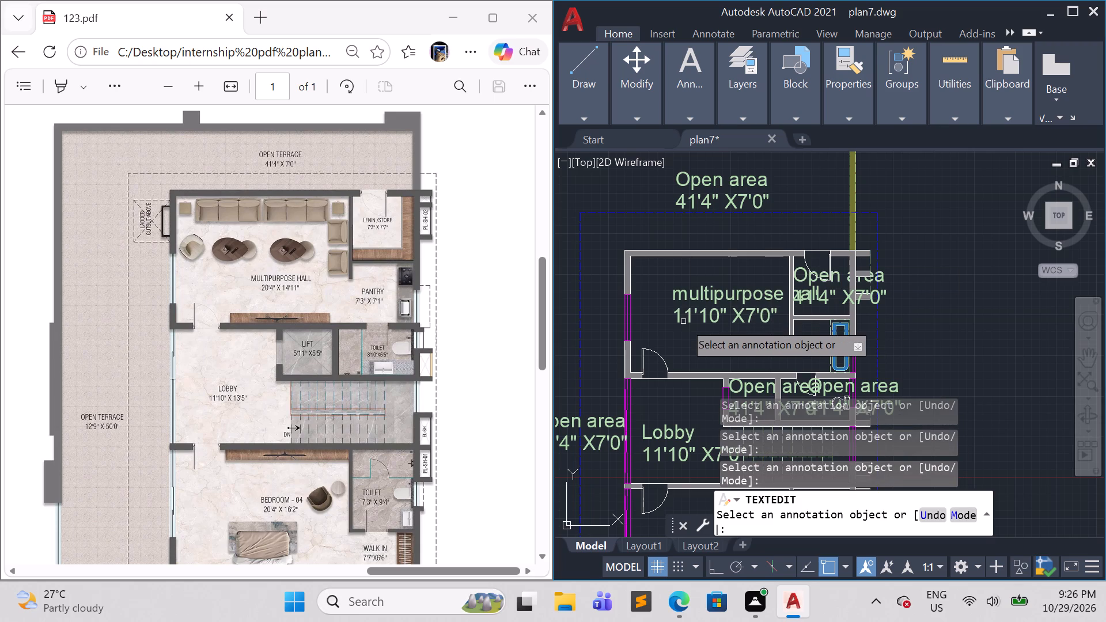
pyautogui.doubleClick(683, 320)
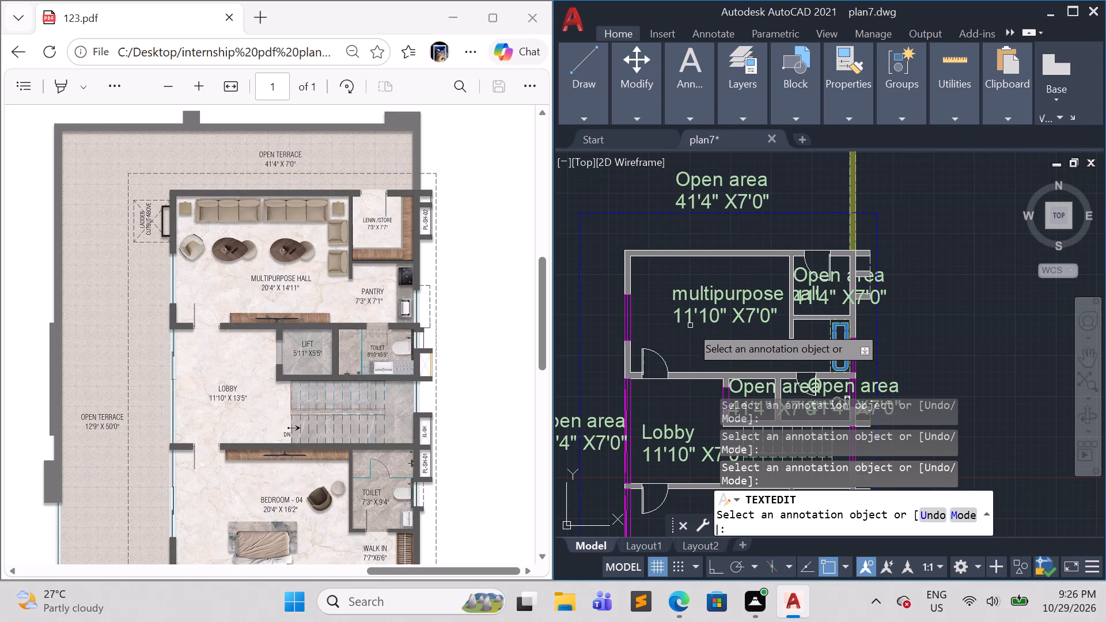
pyautogui.doubleClick(690, 324)
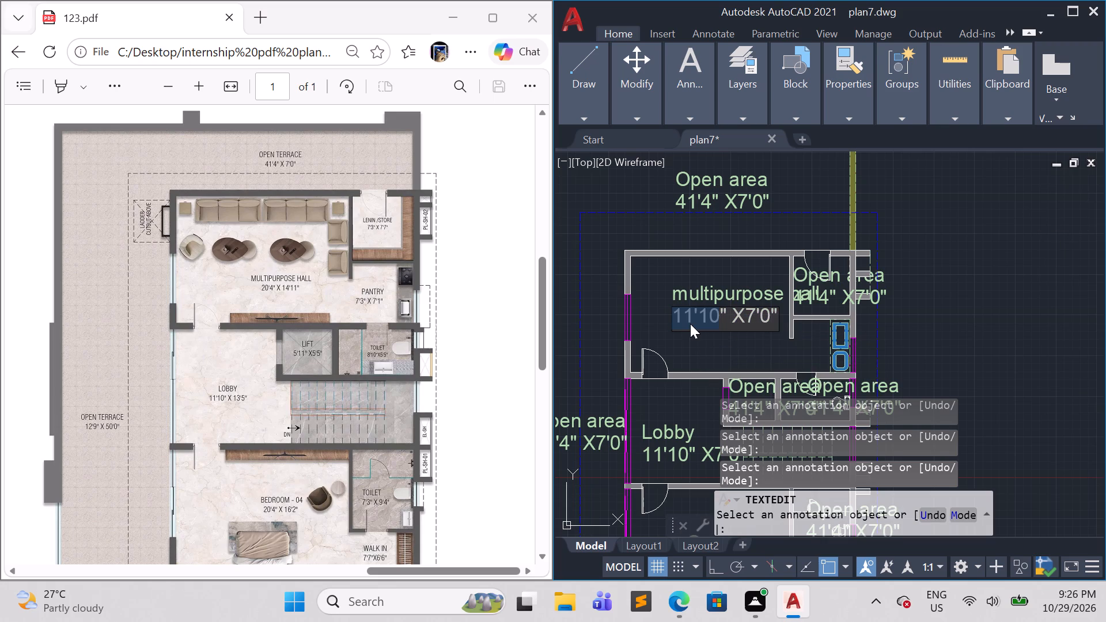
pyautogui.press('BackSpace')
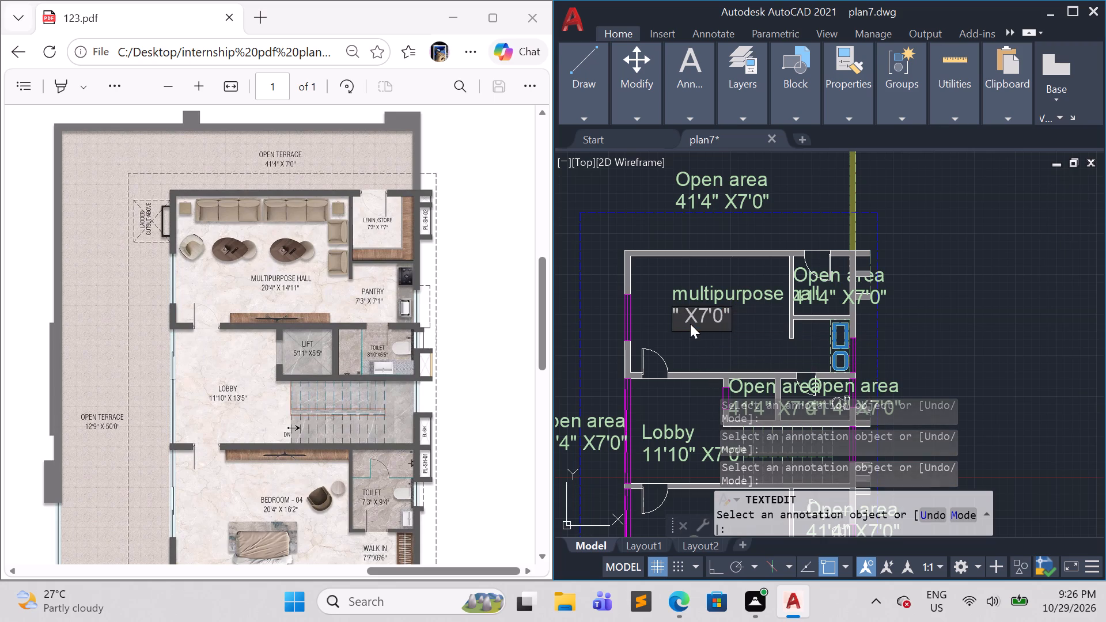
pyautogui.write("20'")
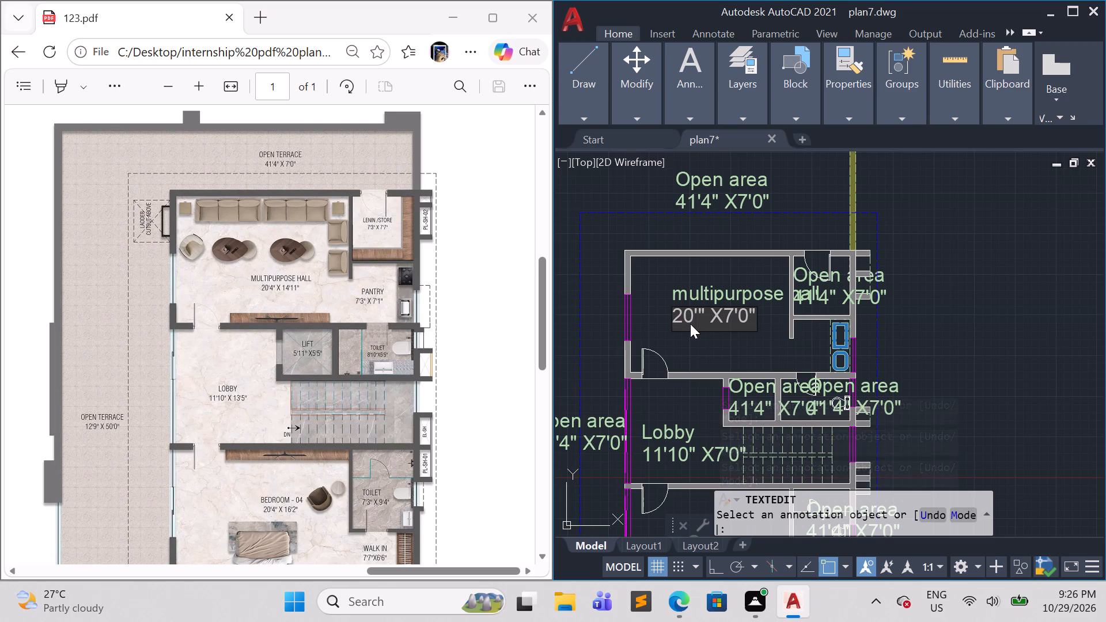
pyautogui.press('4')
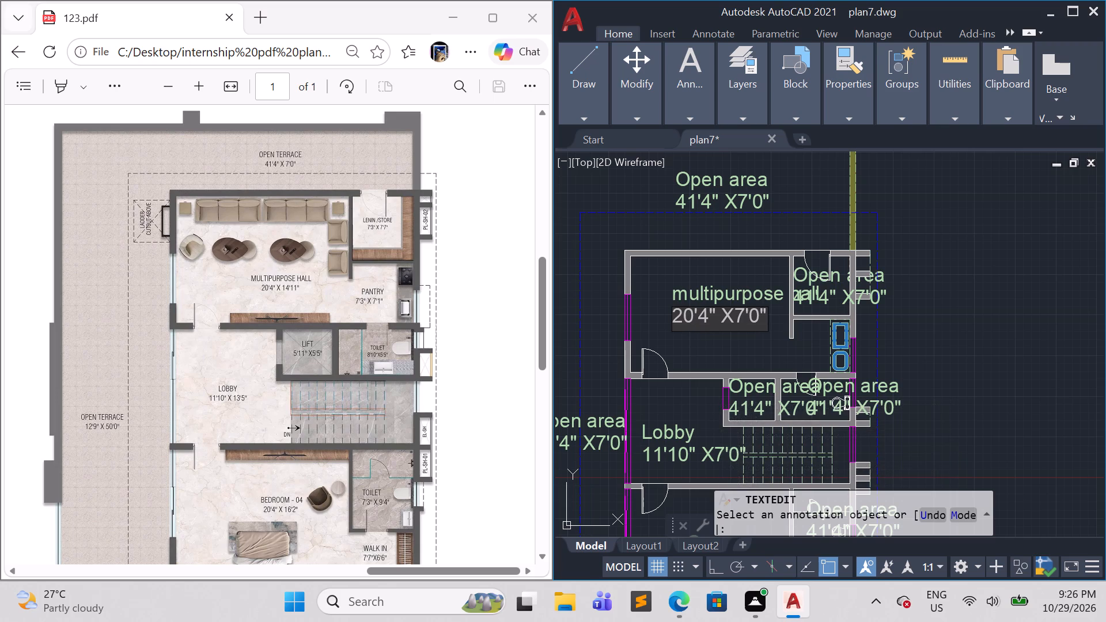
pyautogui.press('Right')
pyautogui.press('Right')
pyautogui.press('Right')
pyautogui.press('space')
pyautogui.press('Right')
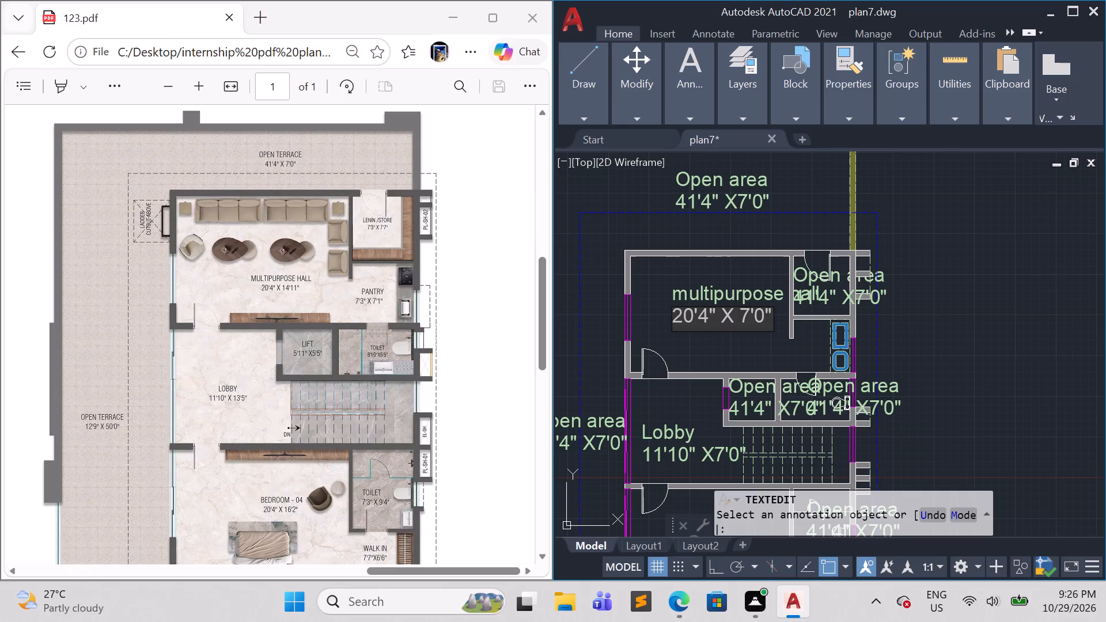
pyautogui.press('BackSpace')
pyautogui.write('14')
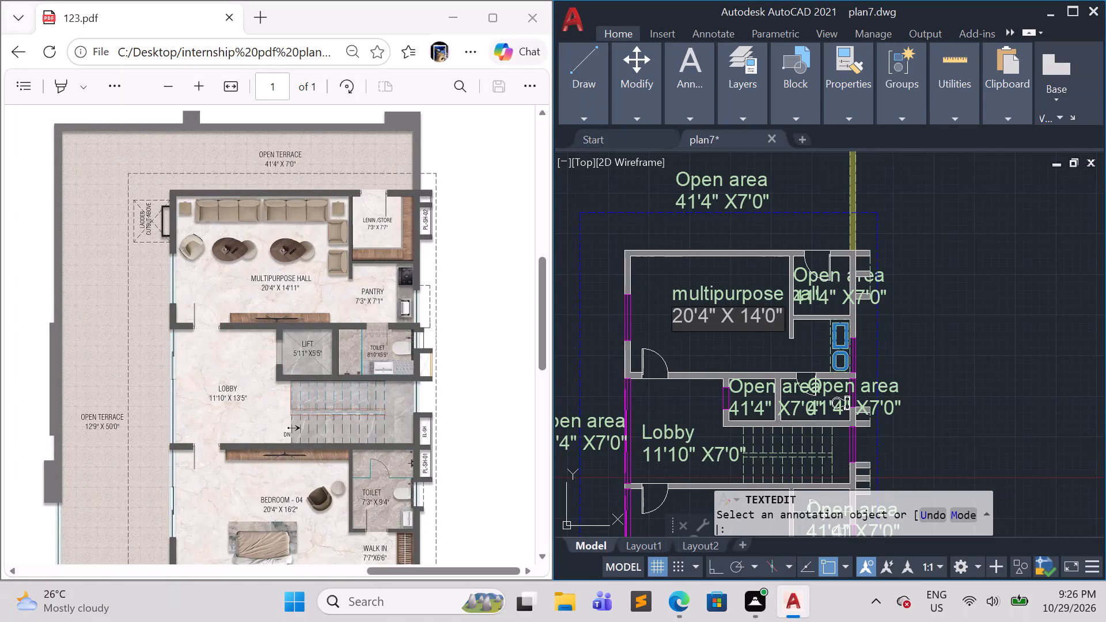
pyautogui.press('Right')
pyautogui.press('Right')
pyautogui.press('BackSpace')
pyautogui.write('11')
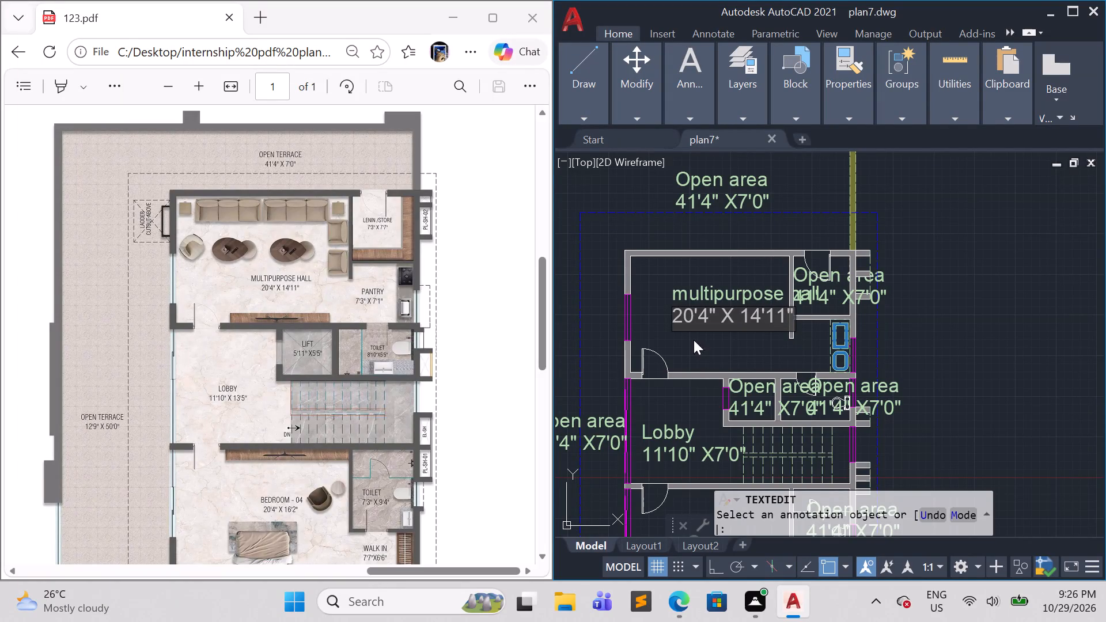
pyautogui.click(697, 346)
pyautogui.click(725, 334)
pyautogui.press('Escape')
# Move both lines of the multipurpose hall label about 4'-7" down and left, to just above the room's door.
pyautogui.click(728, 334)
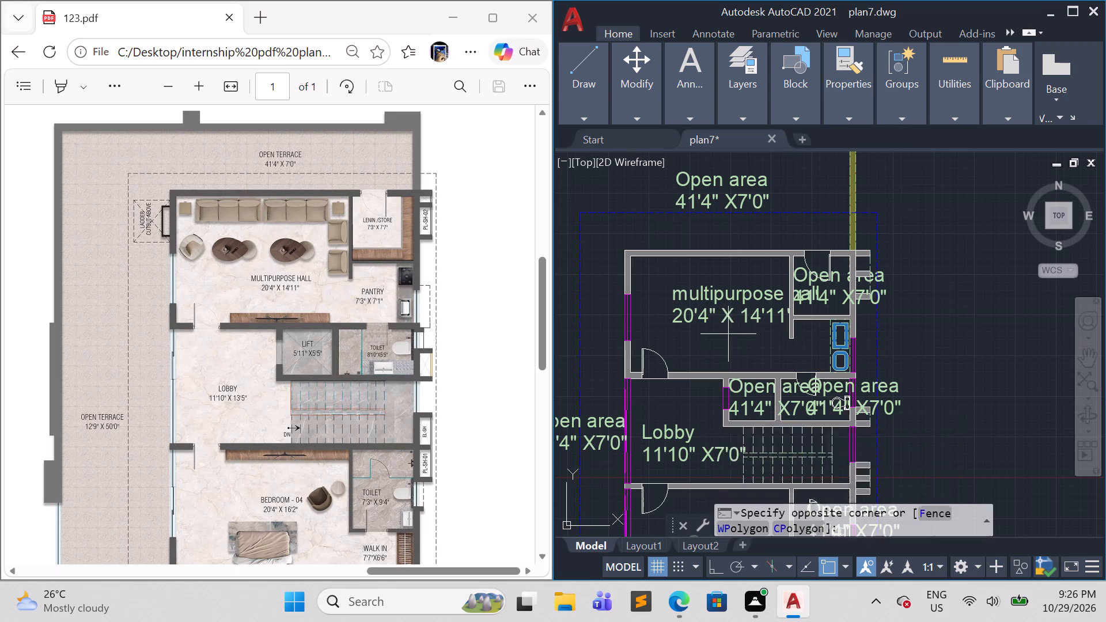
pyautogui.click(696, 295)
pyautogui.press('m')
pyautogui.press('Return')
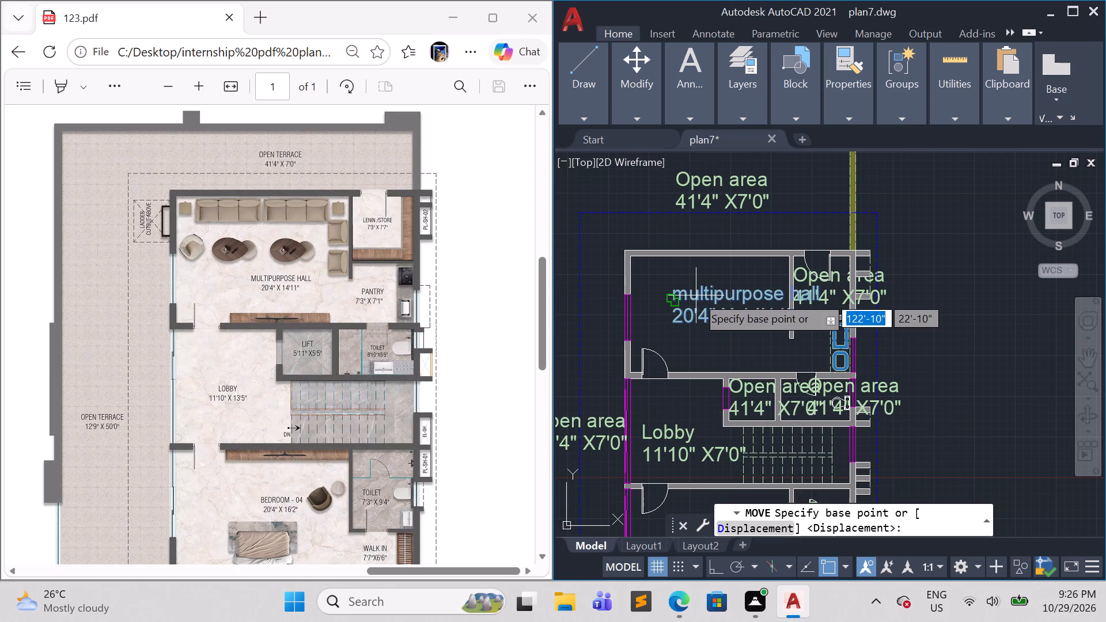
pyautogui.click(675, 326)
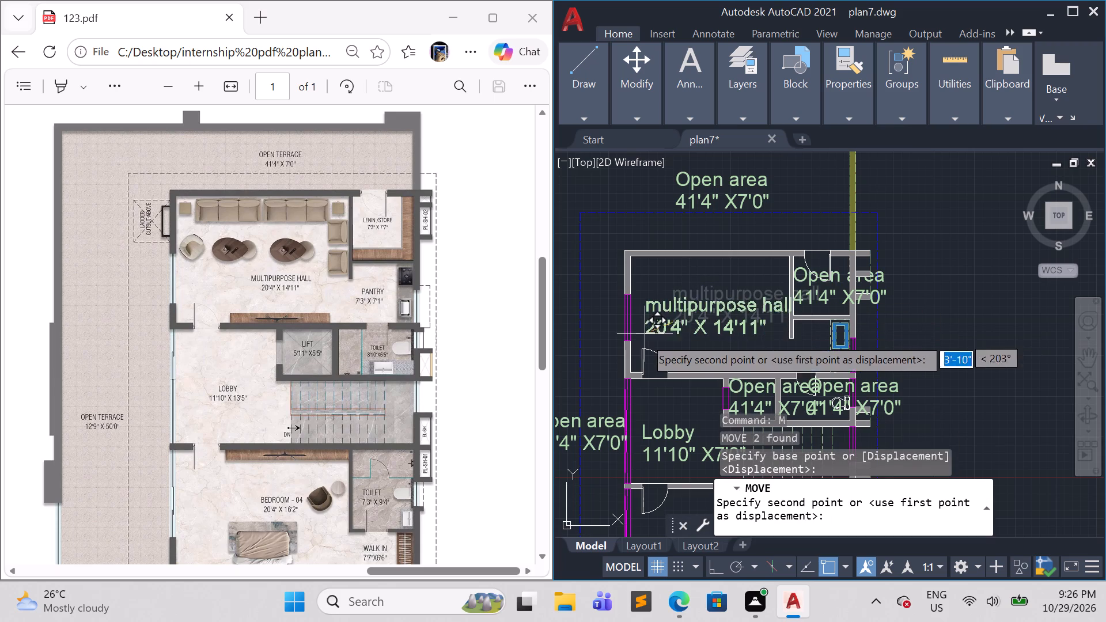
pyautogui.scroll(3, 647, 337)
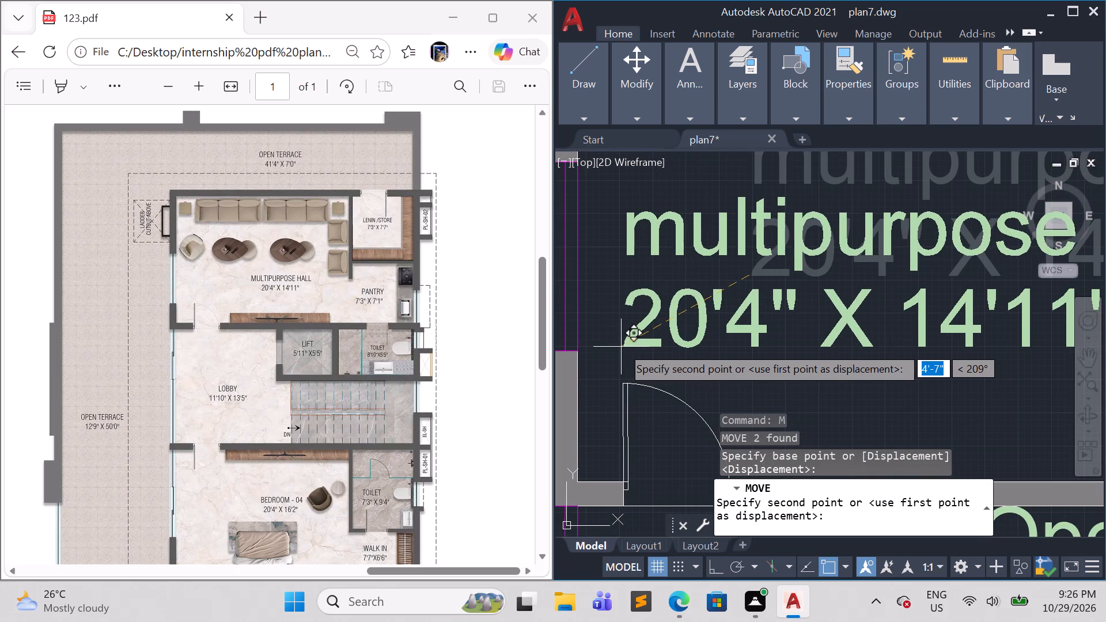
pyautogui.click(621, 346)
# Change the name line of the label in the small room beside the multipurpose hall's upper end to "Lenin/Store".
pyautogui.scroll(-4, 687, 355)
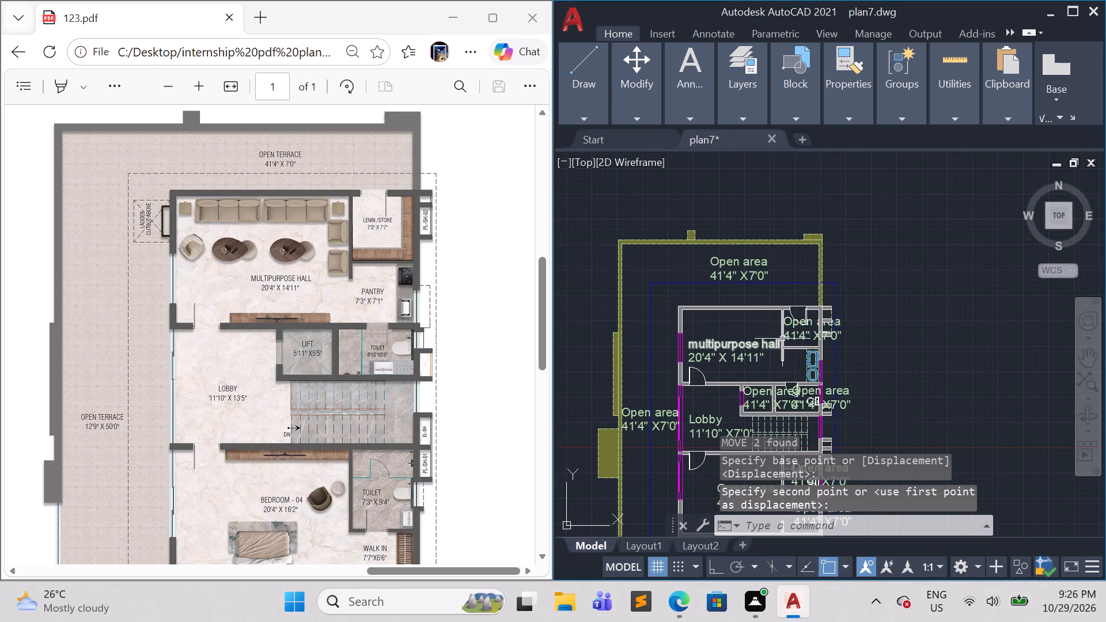
pyautogui.scroll(4, 791, 329)
pyautogui.doubleClick(793, 297)
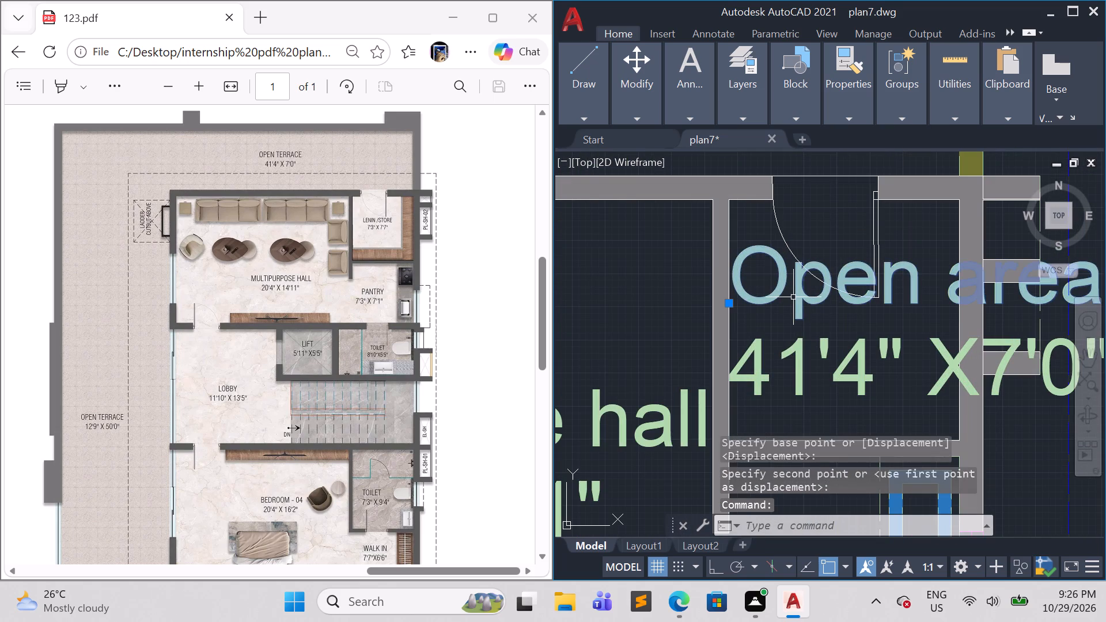
pyautogui.doubleClick(793, 297)
pyautogui.press('Escape')
pyautogui.doubleClick(824, 297)
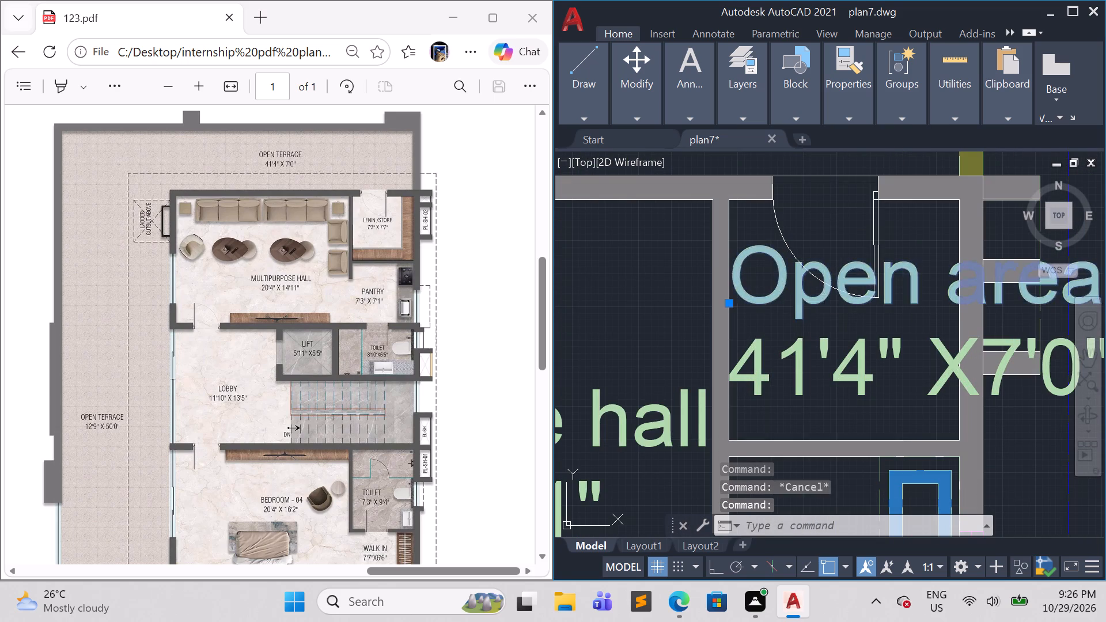
pyautogui.press('BackSpace')
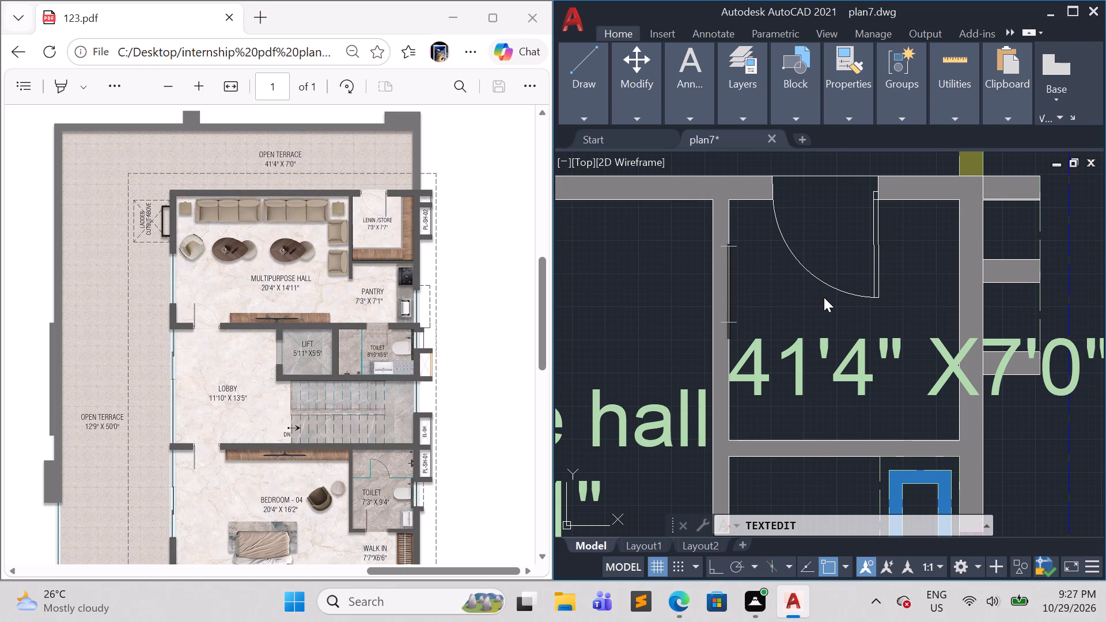
pyautogui.write('Lenin')
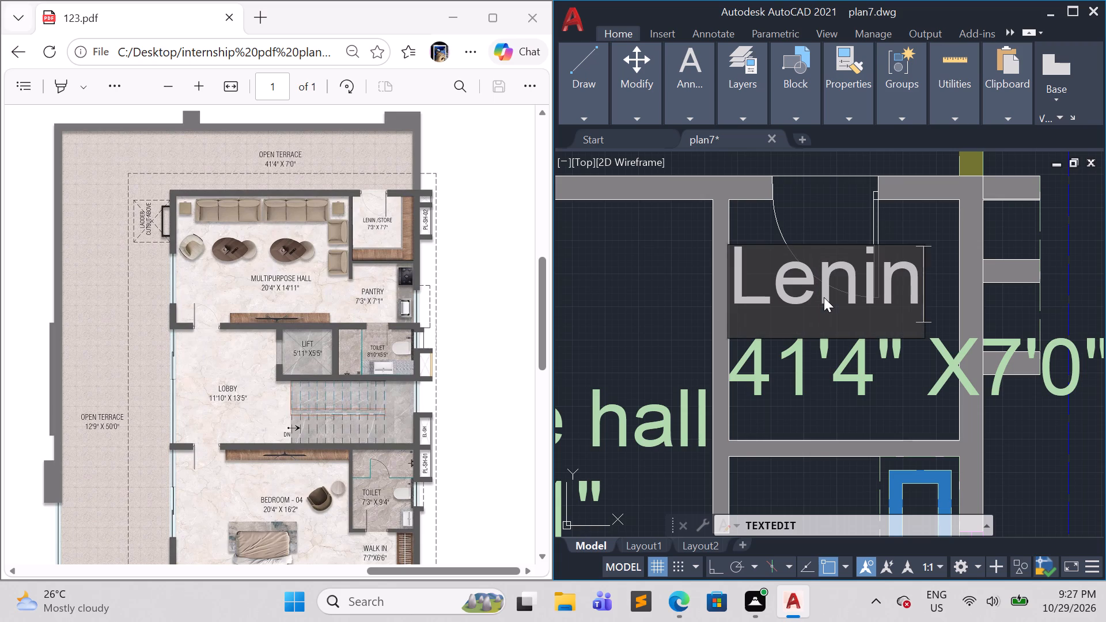
pyautogui.press('/')
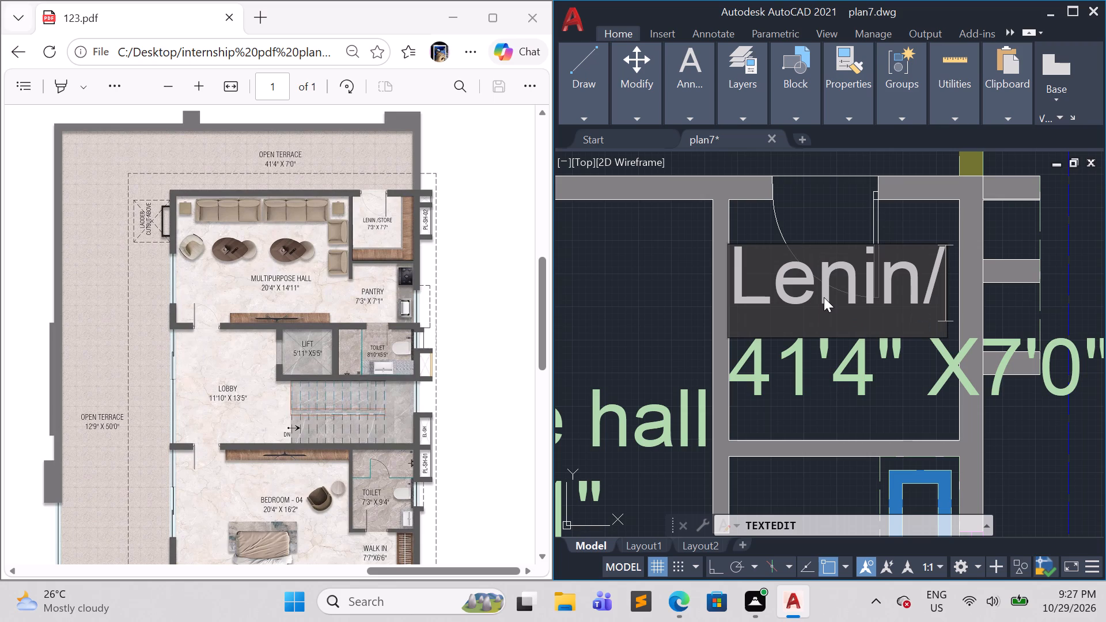
pyautogui.write('Store')
pyautogui.click(893, 310)
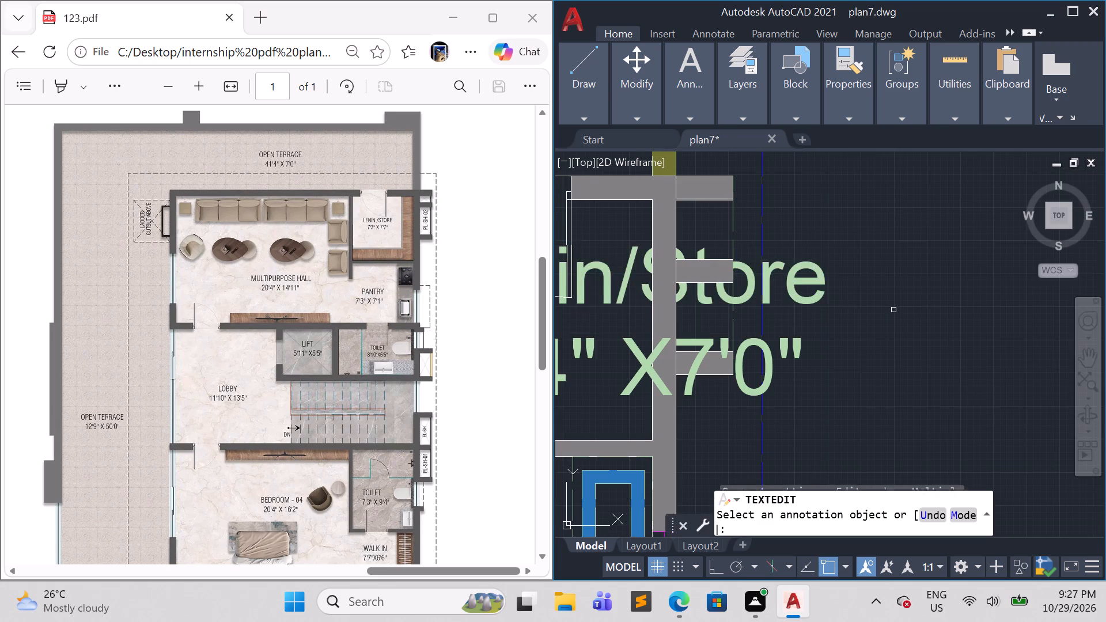
# Change the size line of the Lenin/Store label to 7'3" X 7'7".
pyautogui.scroll(-2, 829, 323)
pyautogui.doubleClick(709, 348)
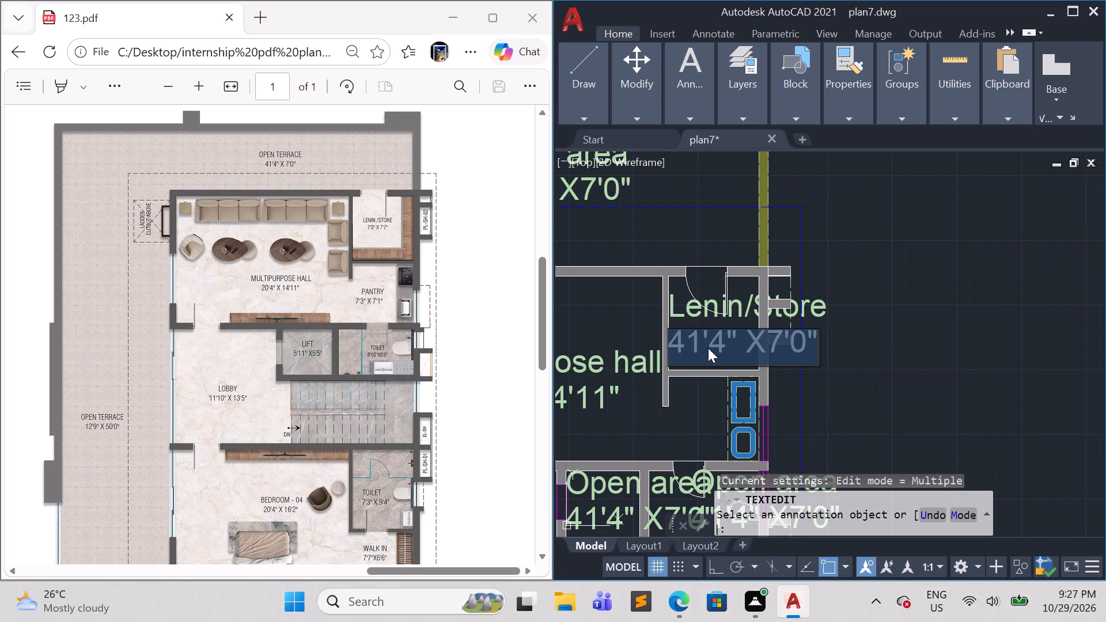
pyautogui.press('BackSpace')
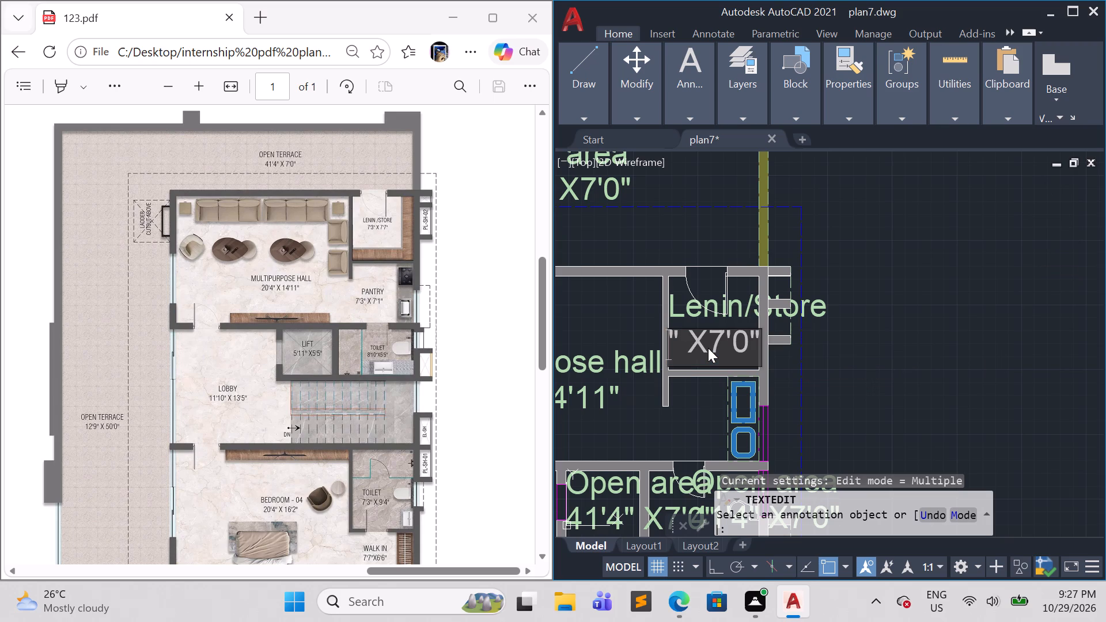
pyautogui.press('7')
pyautogui.press("'")
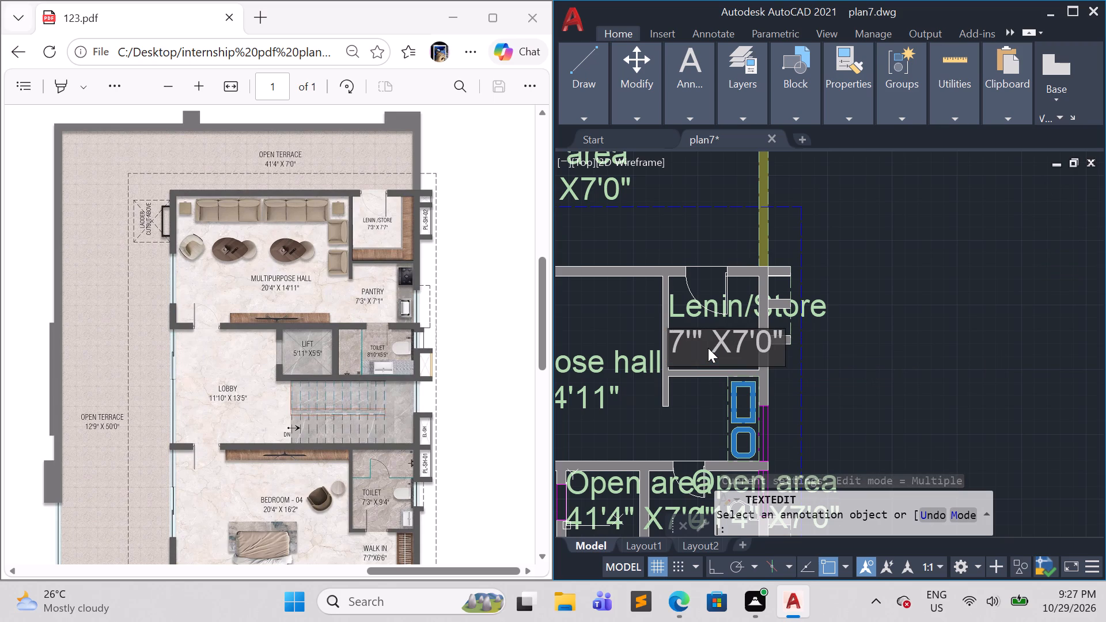
pyautogui.press('3')
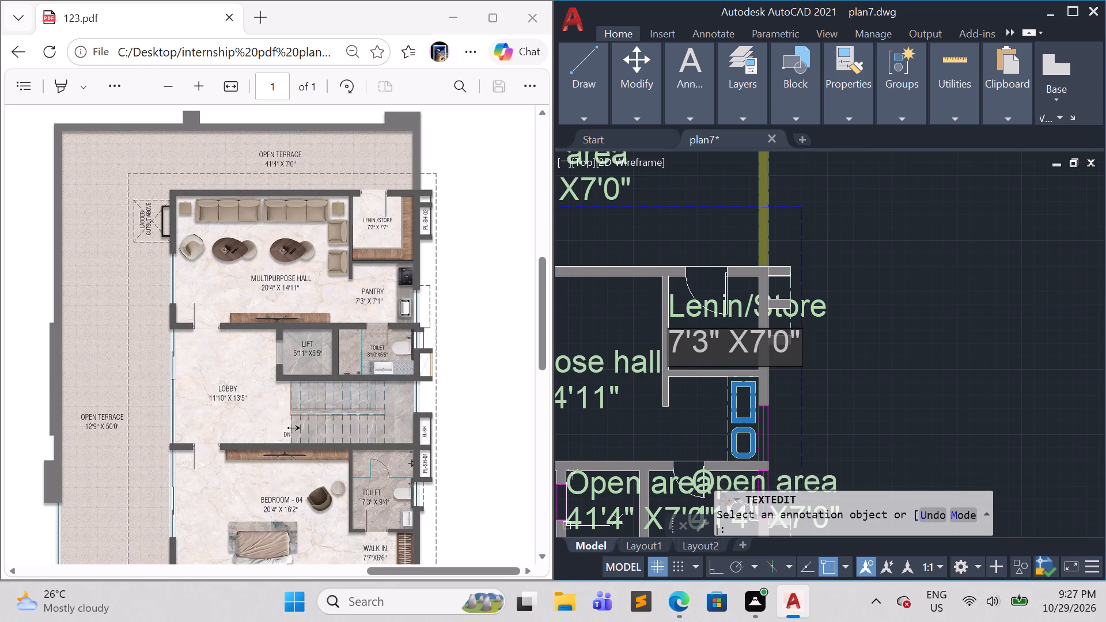
pyautogui.press('Right')
pyautogui.press('Right')
pyautogui.press('Right')
pyautogui.press('space')
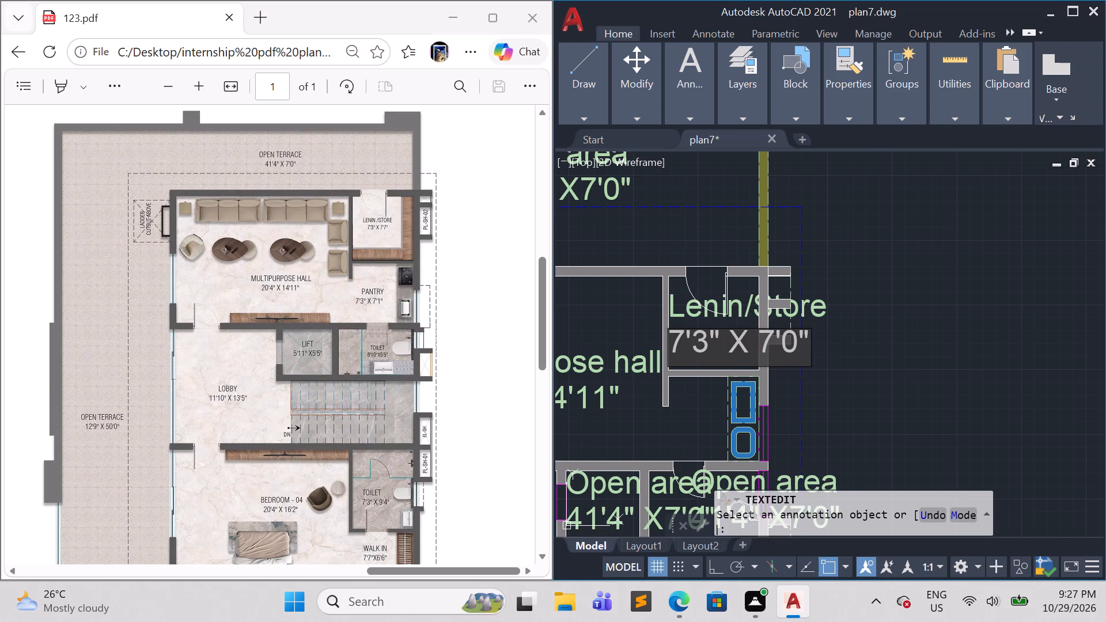
pyautogui.press('Right')
pyautogui.press('Right')
pyautogui.press('Right')
pyautogui.press('BackSpace')
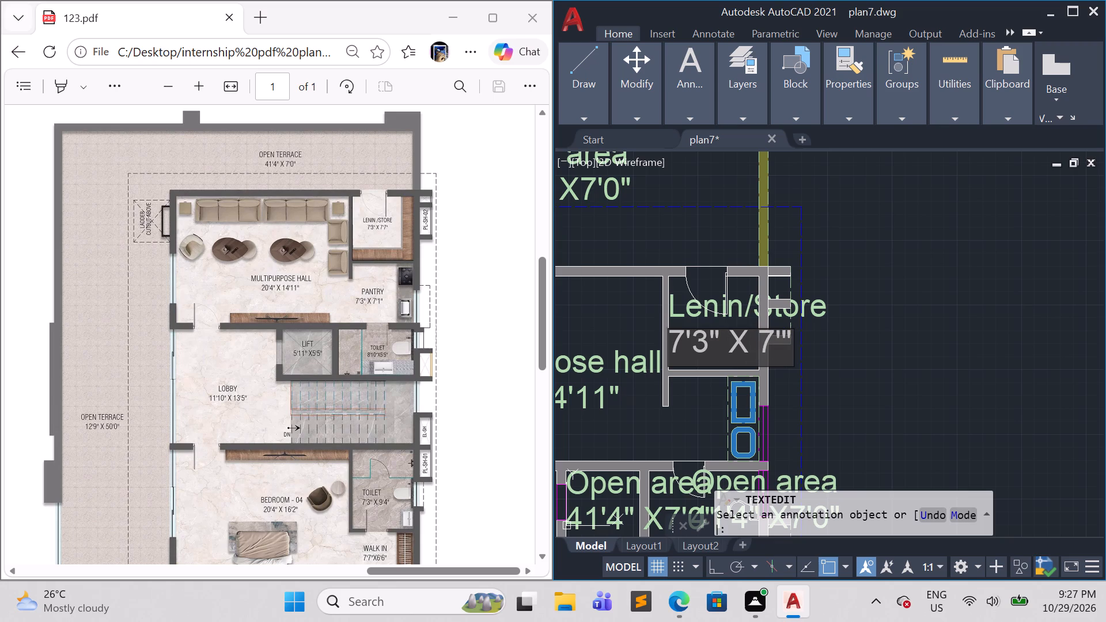
pyautogui.press('7')
pyautogui.press('Return')
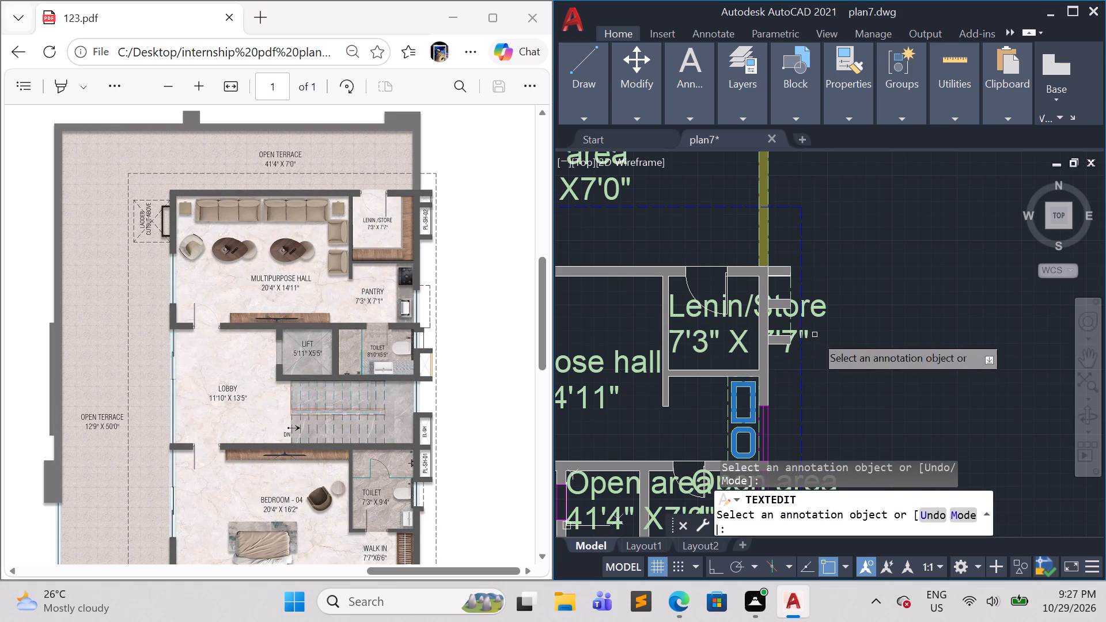
pyautogui.click(828, 342)
pyautogui.press('Escape')
pyautogui.press('Escape')
pyautogui.press('Escape')
pyautogui.press('Escape')
pyautogui.press('Escape')
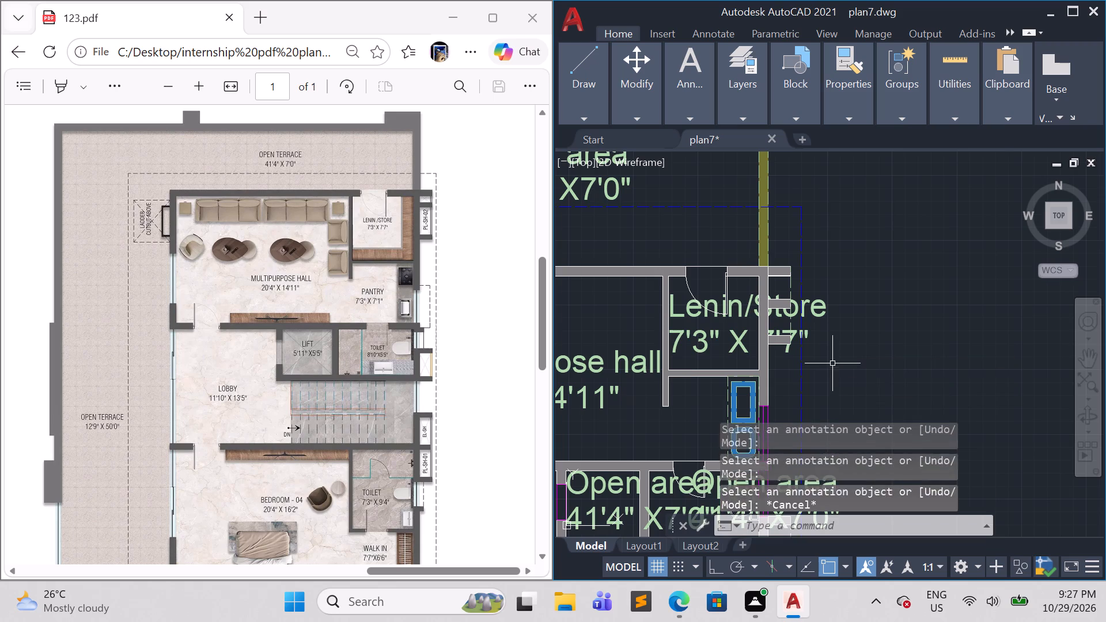
# Scale both lines of the Lenin/Store label down from the lower-left end of its size line.
pyautogui.scroll(1, 719, 367)
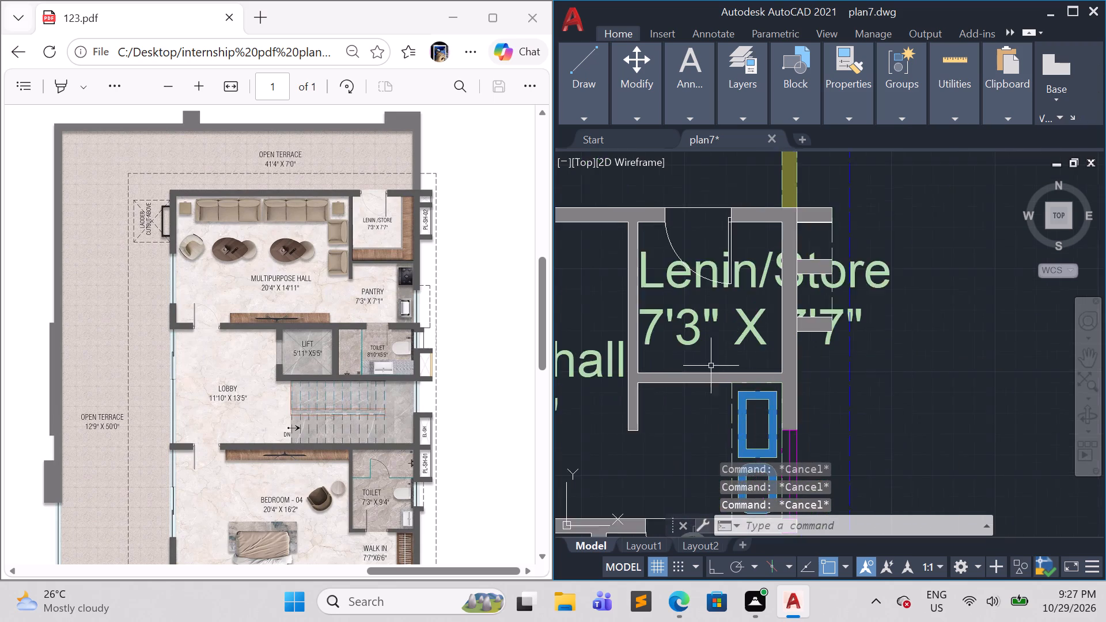
pyautogui.scroll(1, 710, 366)
pyautogui.click(711, 356)
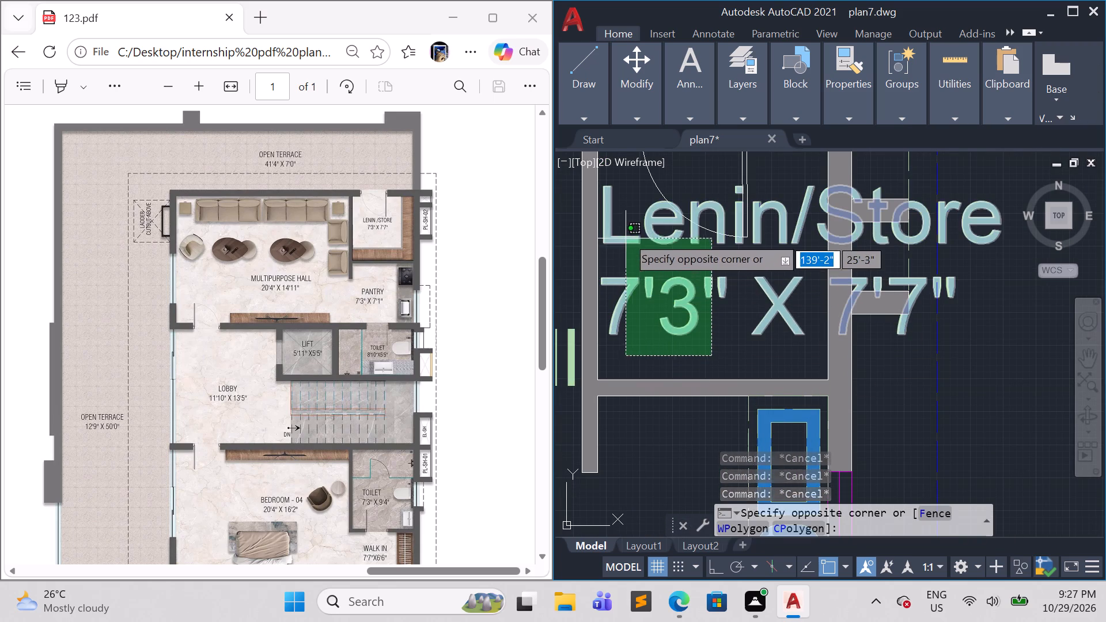
pyautogui.click(627, 234)
pyautogui.write('sc')
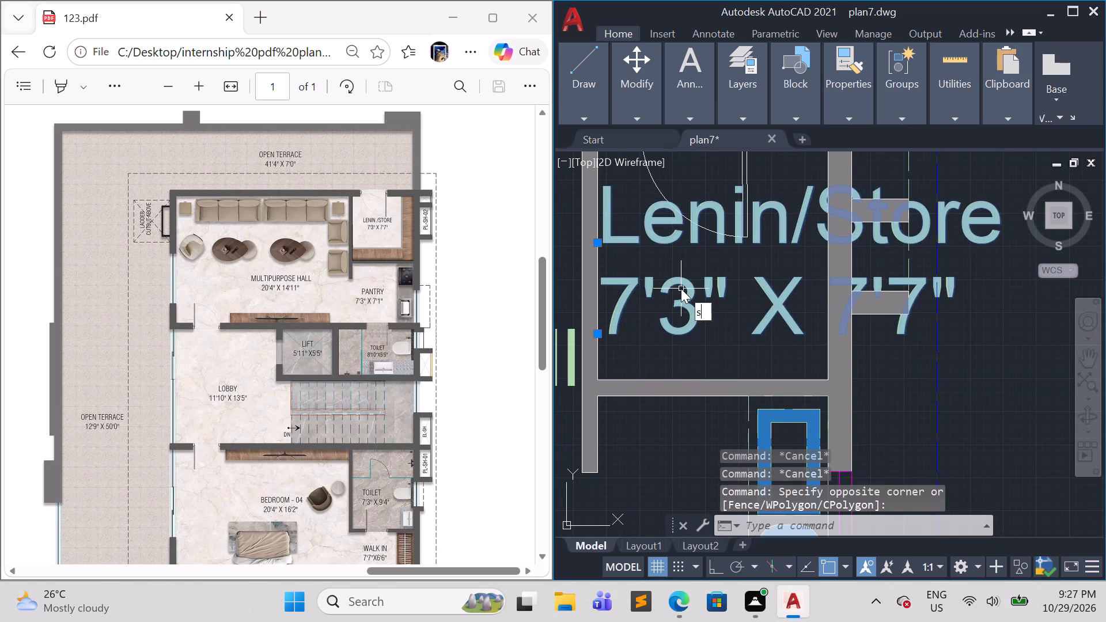
pyautogui.press('Return')
pyautogui.click(609, 331)
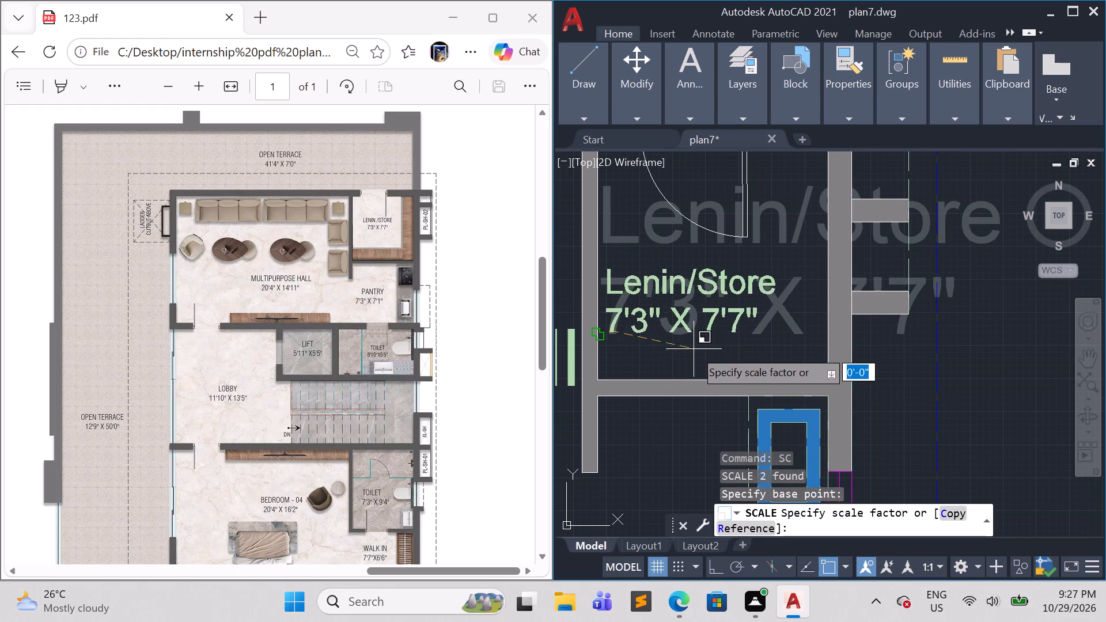
pyautogui.click(715, 354)
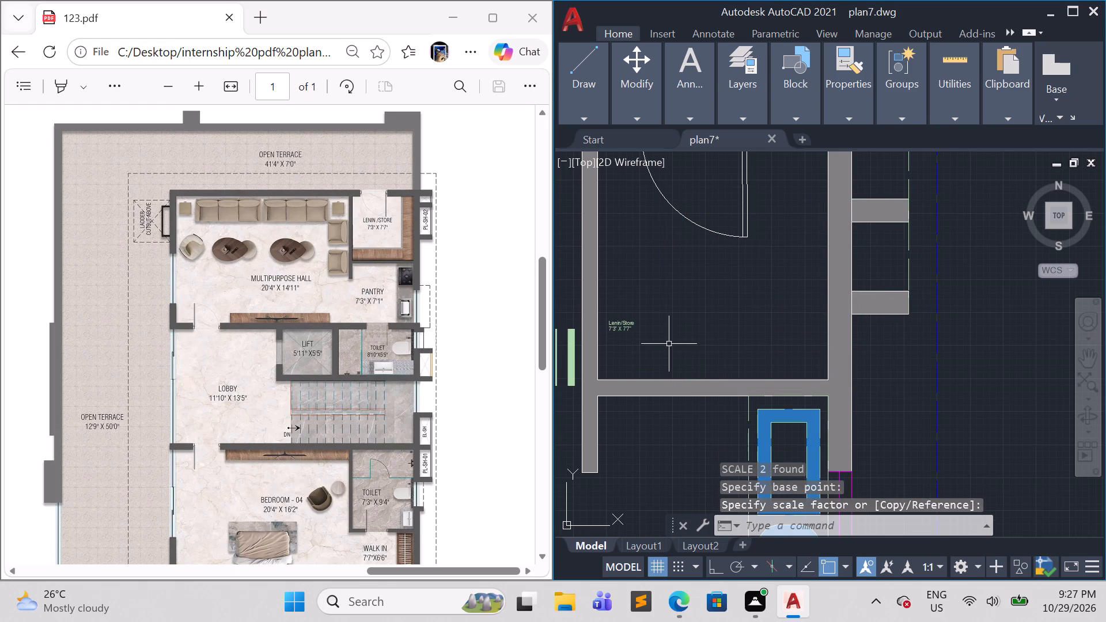
# Scale both lines of the tiny Lenin/Store label up by a factor of about 7 so they fit the room's width.
pyautogui.scroll(-1, 662, 339)
pyautogui.scroll(2, 657, 335)
pyautogui.click(633, 344)
pyautogui.click(583, 313)
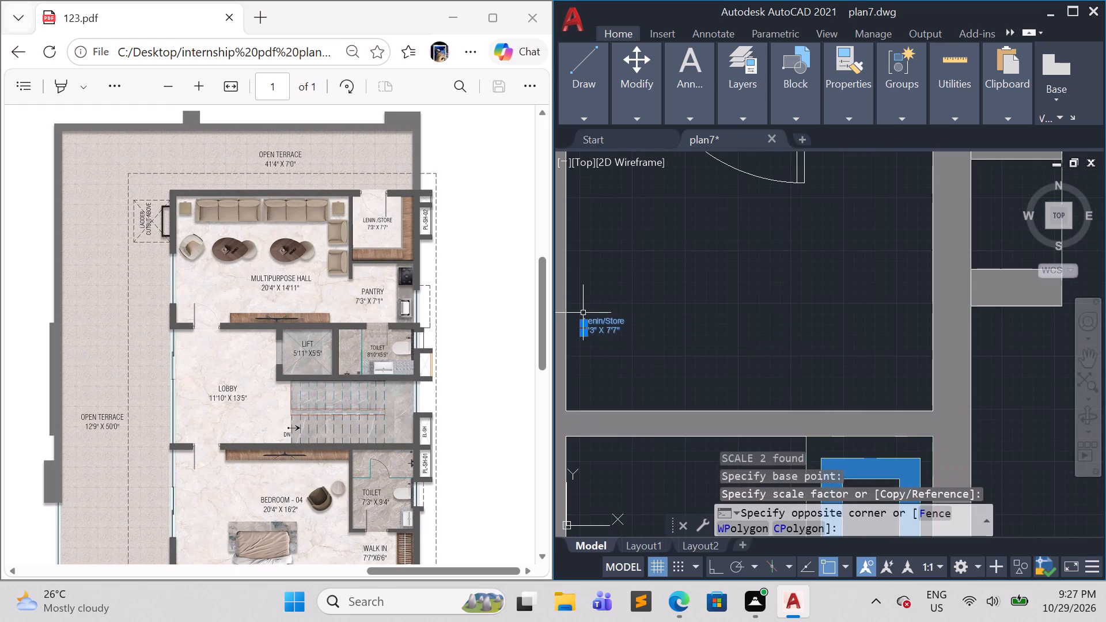
pyautogui.write('sc')
pyautogui.press('Return')
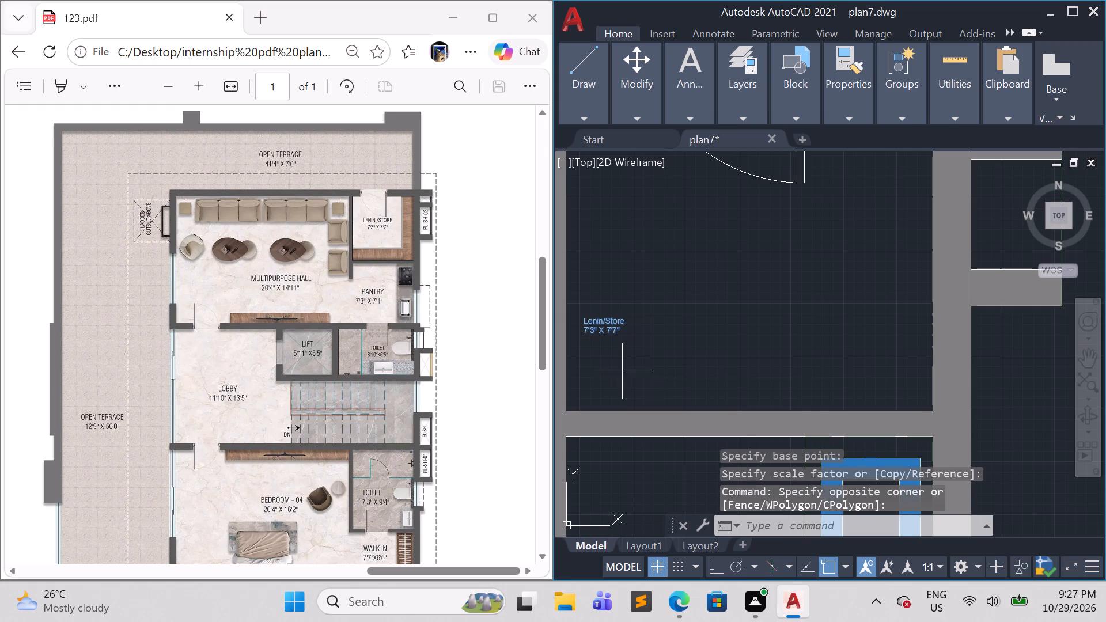
pyautogui.click(578, 337)
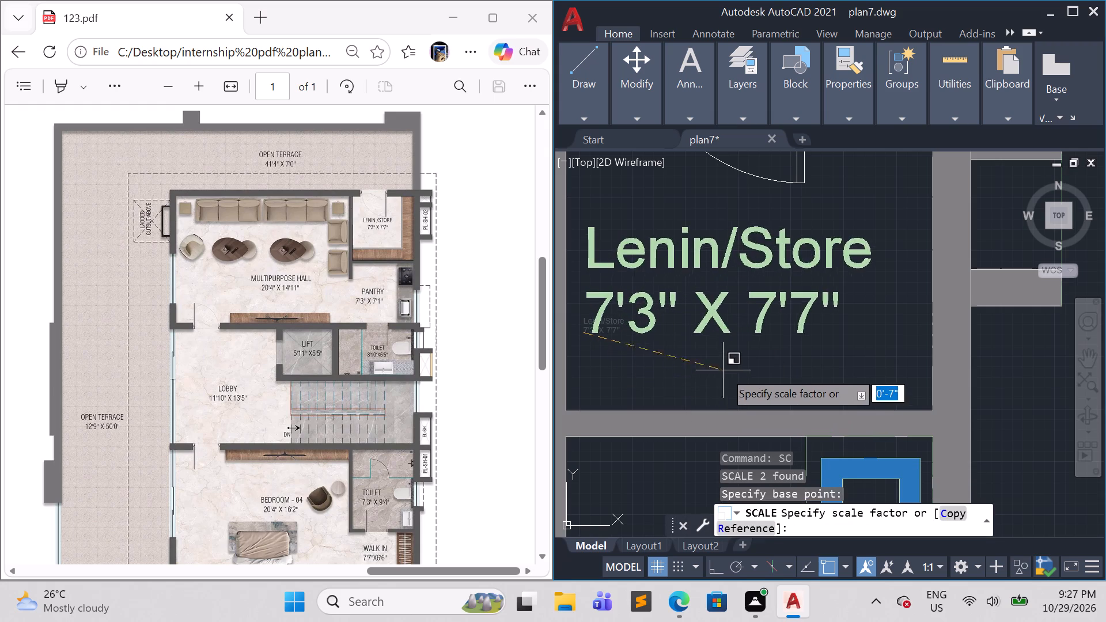
pyautogui.click(742, 367)
pyautogui.scroll(-2, 757, 369)
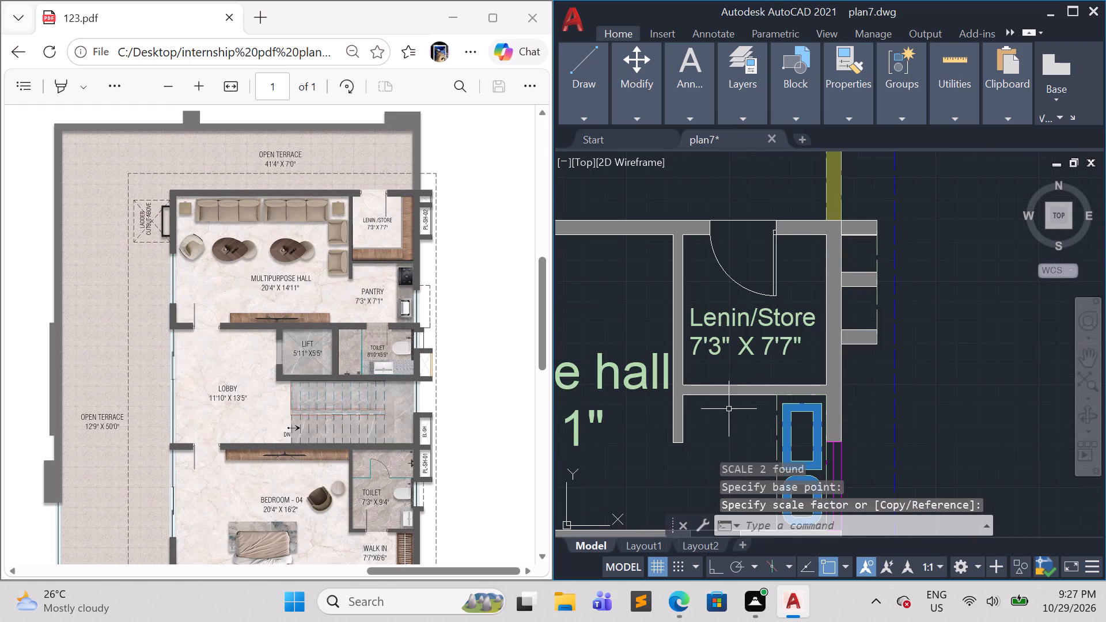
# Copy both lines of the Lenin/Store label about 8'-4" down and left into the pantry area below the store.
pyautogui.scroll(-2, 729, 409)
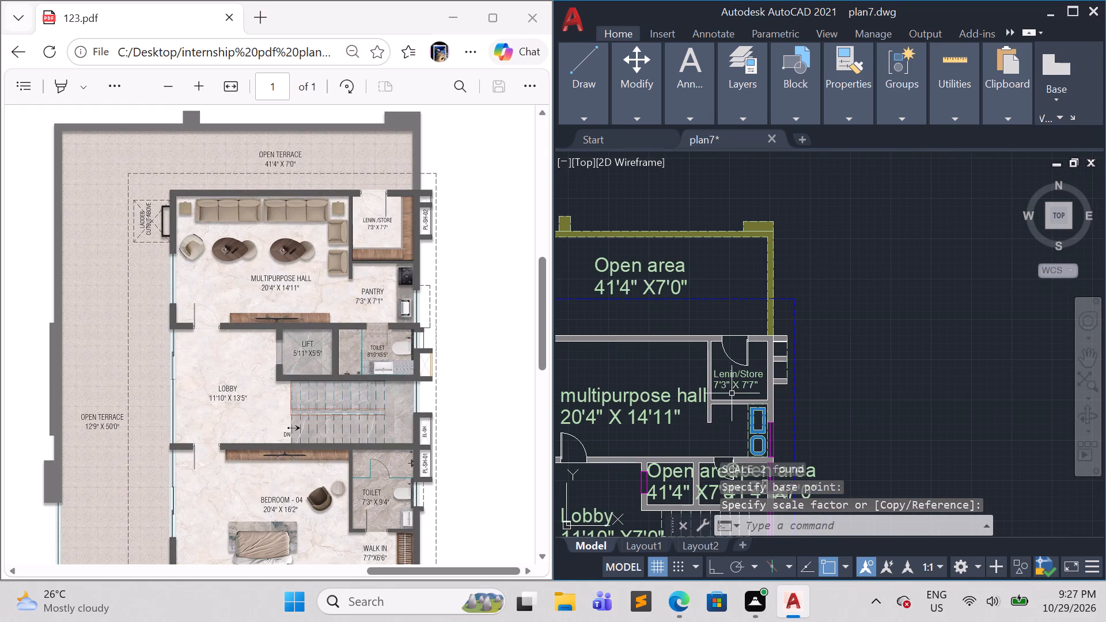
pyautogui.scroll(1, 724, 413)
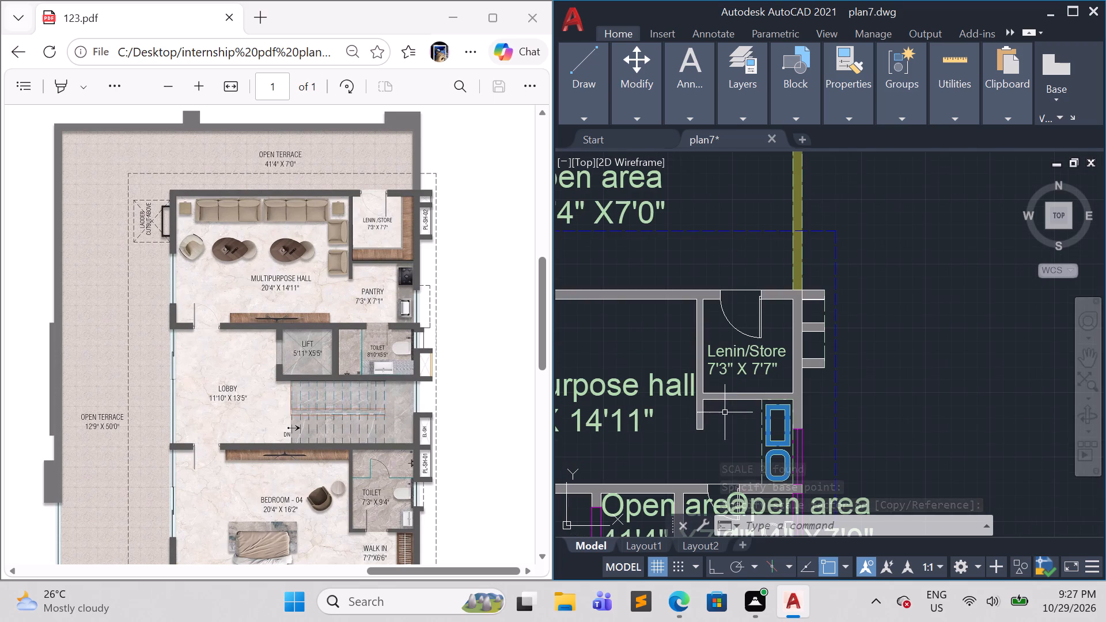
pyautogui.click(781, 386)
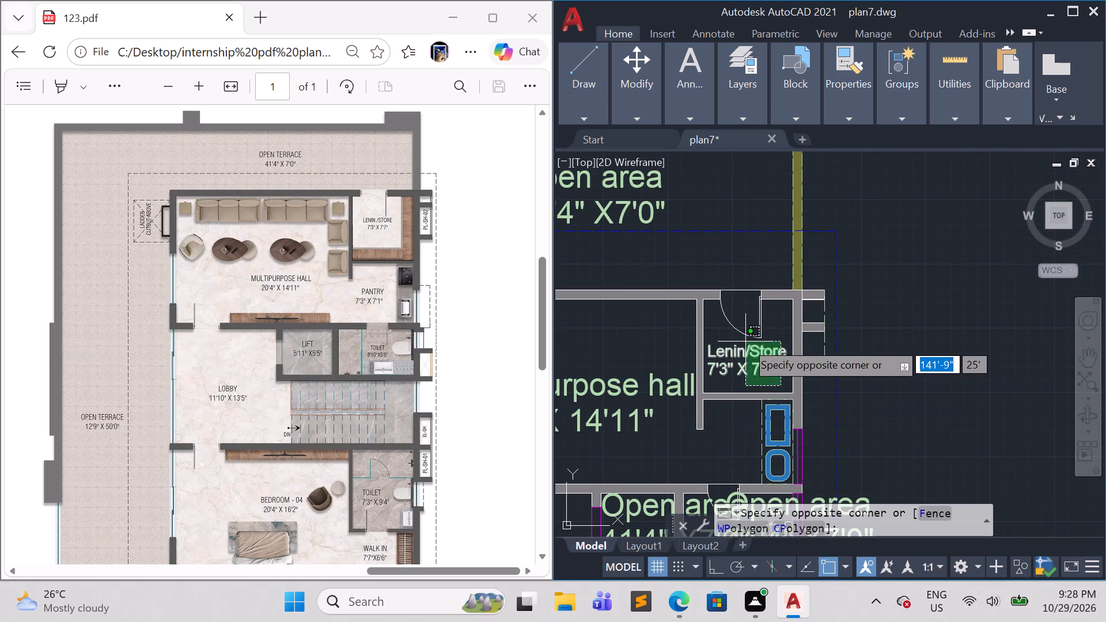
pyautogui.click(745, 342)
pyautogui.write('co')
pyautogui.press('Return')
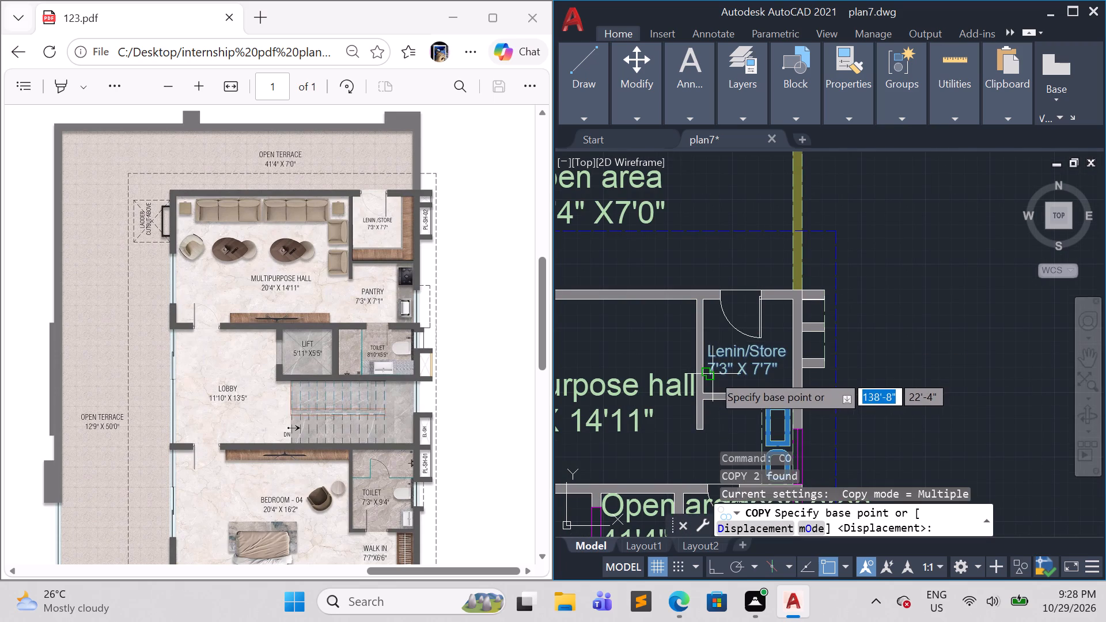
pyautogui.click(712, 374)
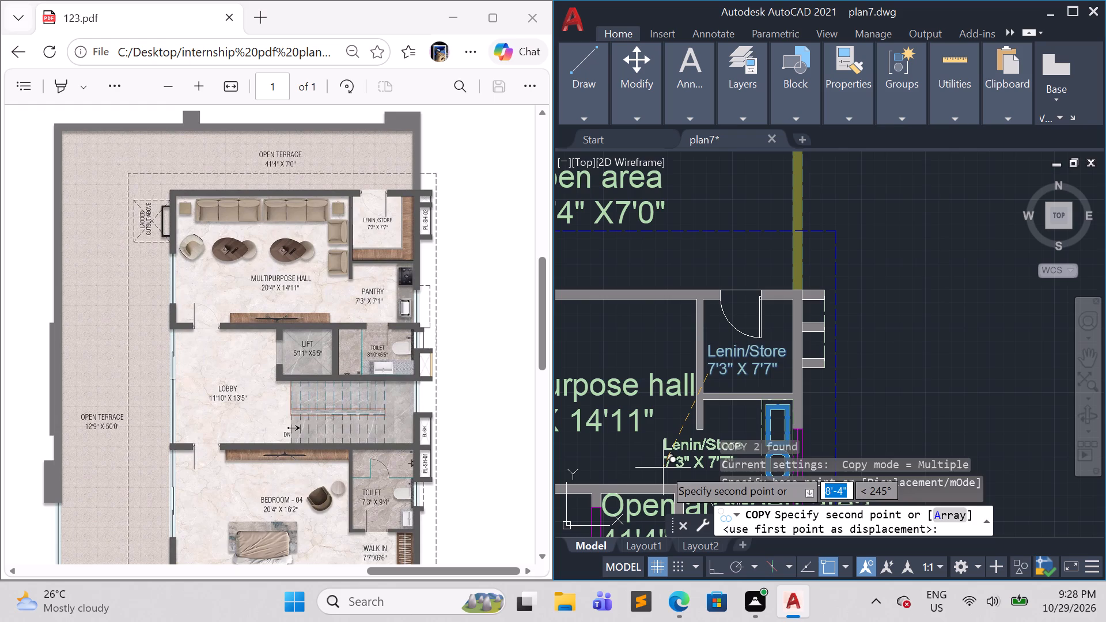
pyautogui.click(663, 468)
pyautogui.press('Escape')
# Change the name line of the copied label in the pantry area to "Pantry".
pyautogui.scroll(2, 695, 431)
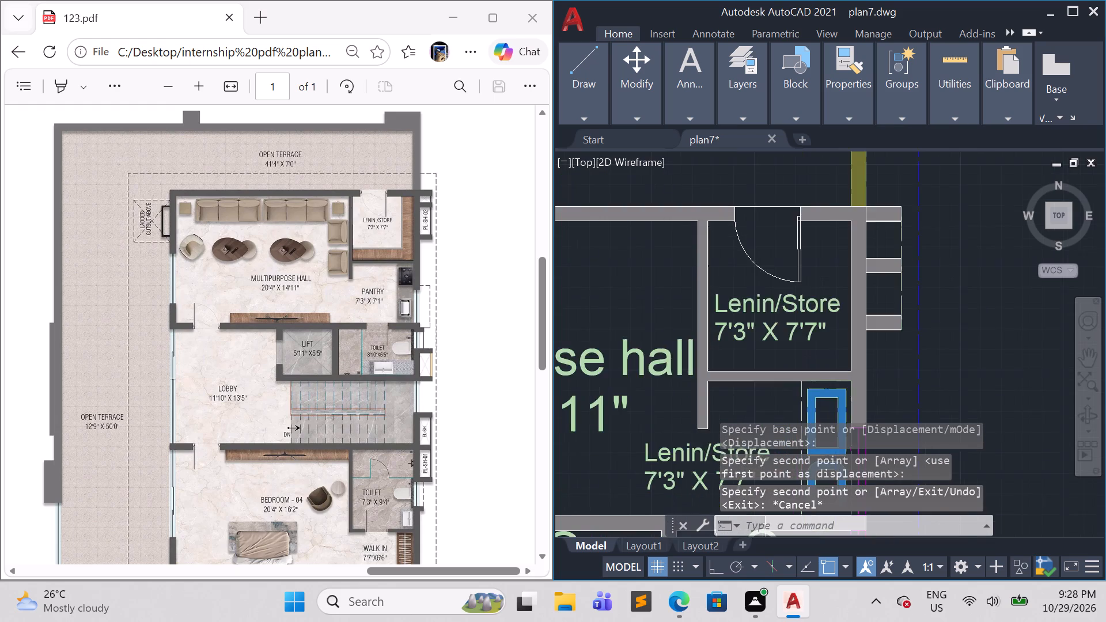
pyautogui.scroll(-1, 661, 426)
pyautogui.moveTo(656, 415); pyautogui.dragTo(696, 301, button='middle')
pyautogui.scroll(1, 693, 309)
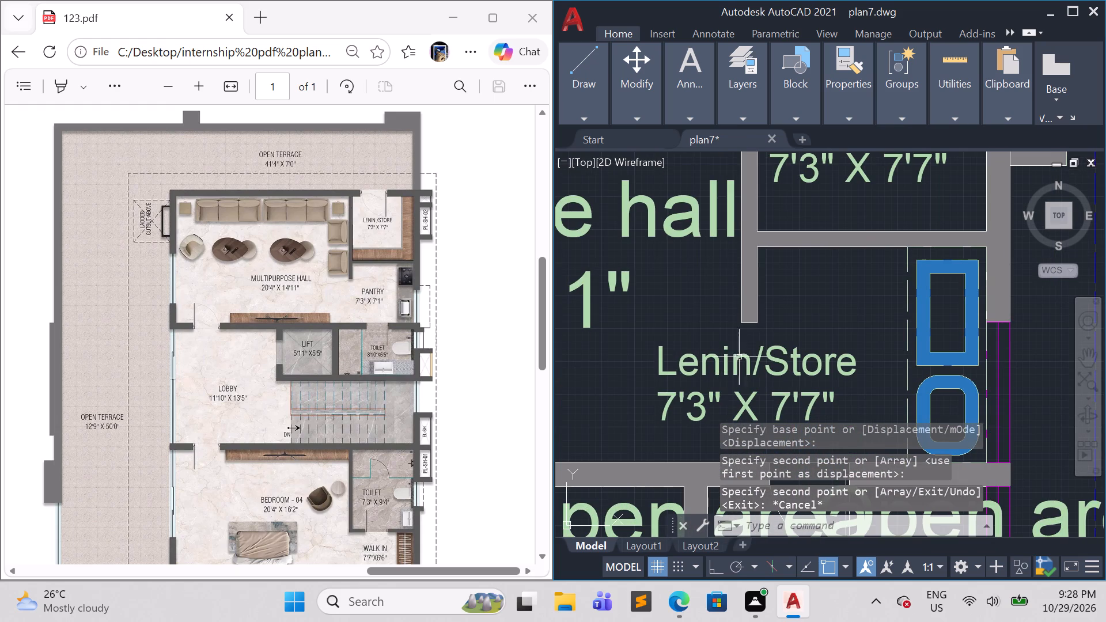
pyautogui.doubleClick(737, 361)
pyautogui.press('BackSpace')
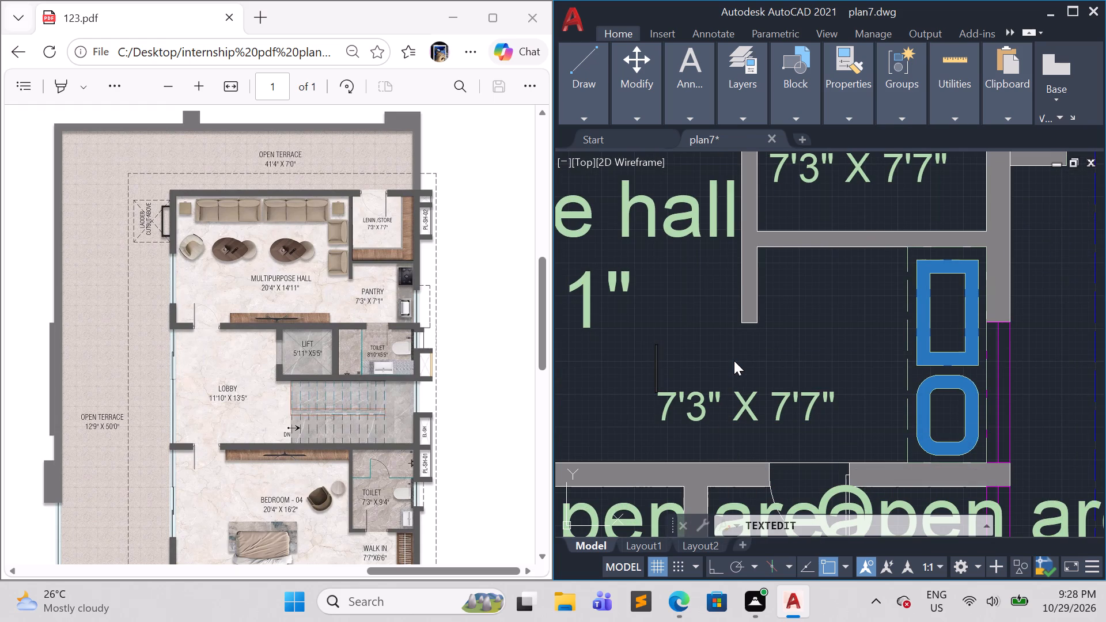
pyautogui.write('Pan')
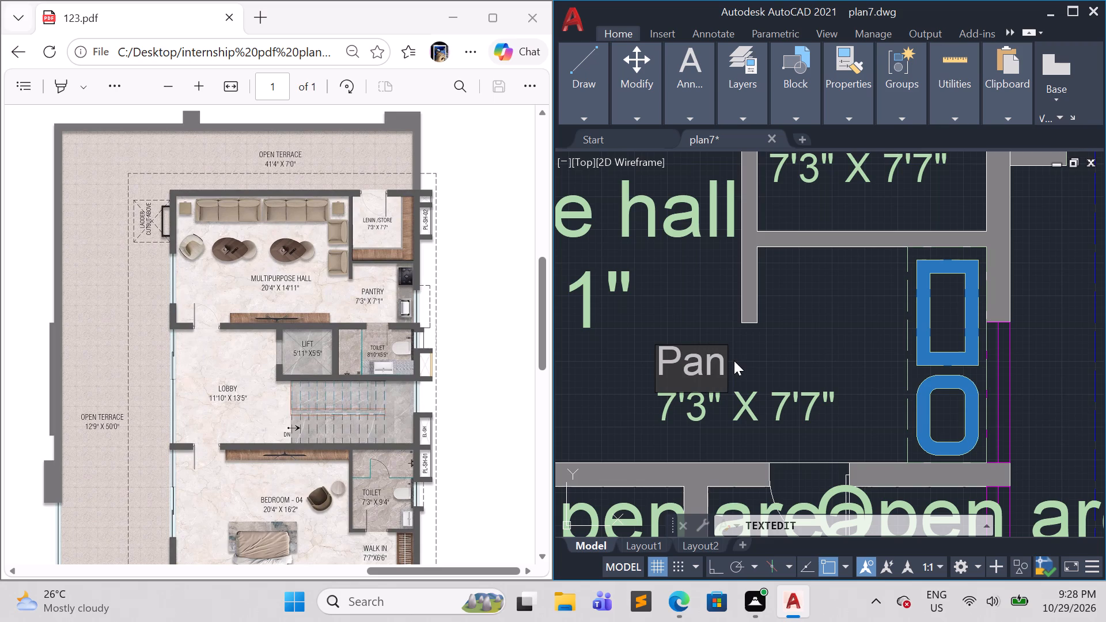
pyautogui.write('try')
# Change the size line of the Pantry label to 7'3" X 7'1".
pyautogui.tripleClick(810, 405)
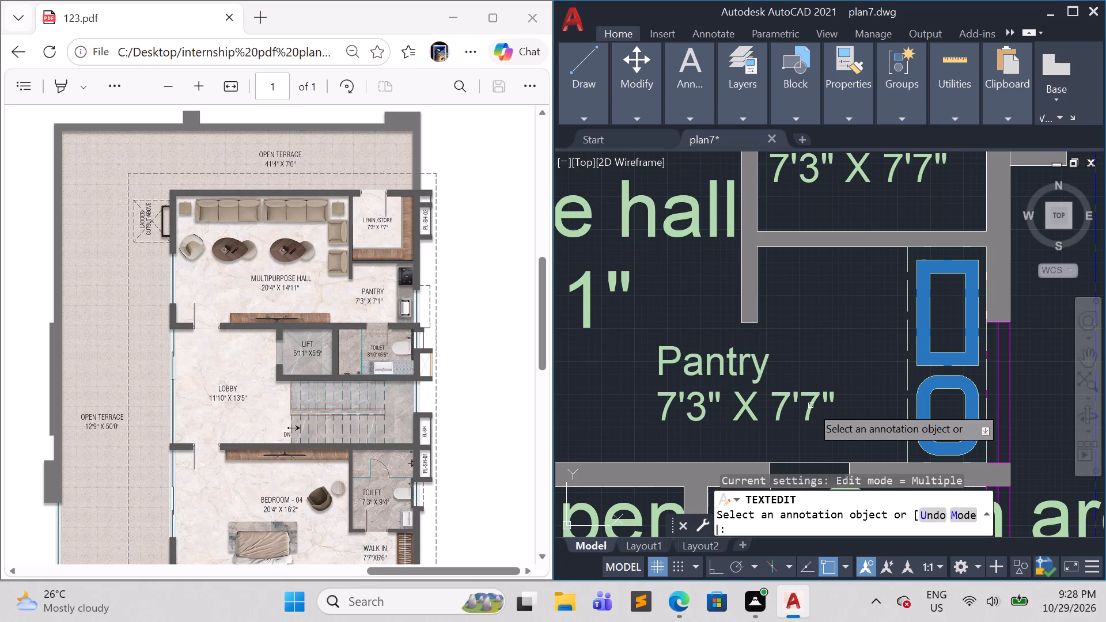
pyautogui.click(810, 405)
pyautogui.press('BackSpace')
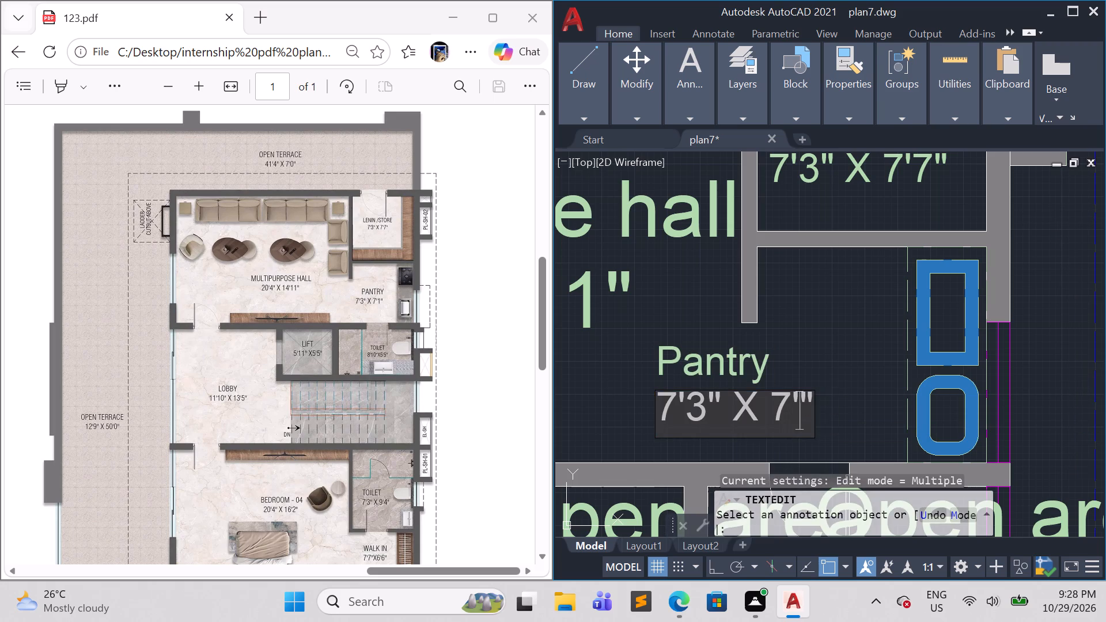
pyautogui.press('1')
pyautogui.click(839, 332)
# Change the name line of the Open area label in the small lift room below the multipurpose hall to "Lift".
pyautogui.scroll(-1, 861, 400)
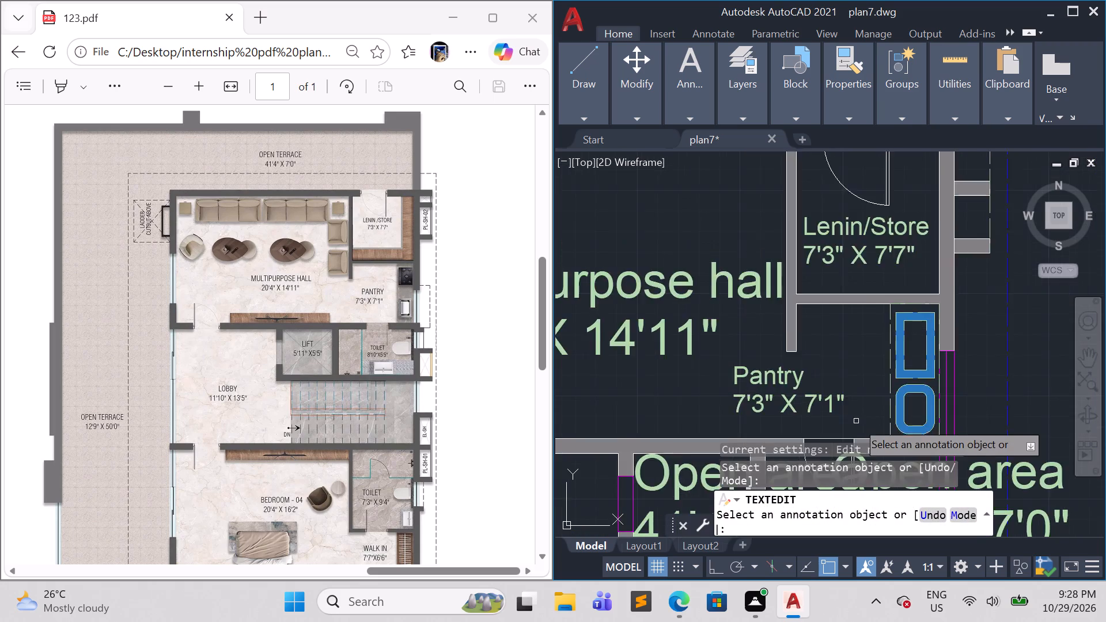
pyautogui.scroll(-1, 856, 421)
pyautogui.scroll(-1, 718, 403)
pyautogui.moveTo(717, 401); pyautogui.dragTo(730, 298, button='middle')
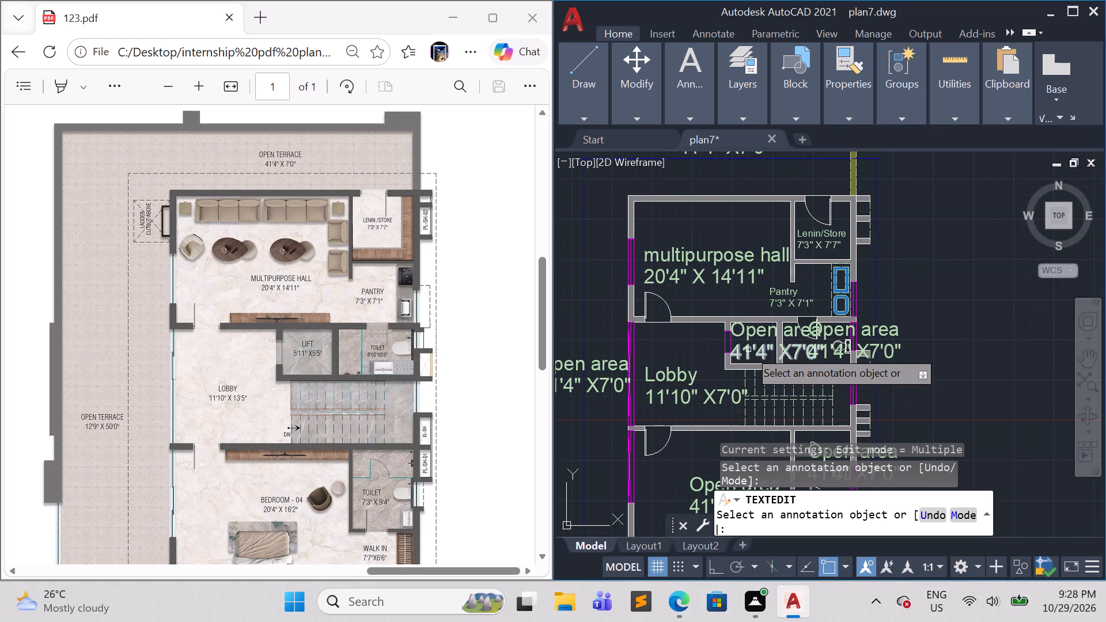
pyautogui.scroll(3, 752, 342)
pyautogui.doubleClick(777, 313)
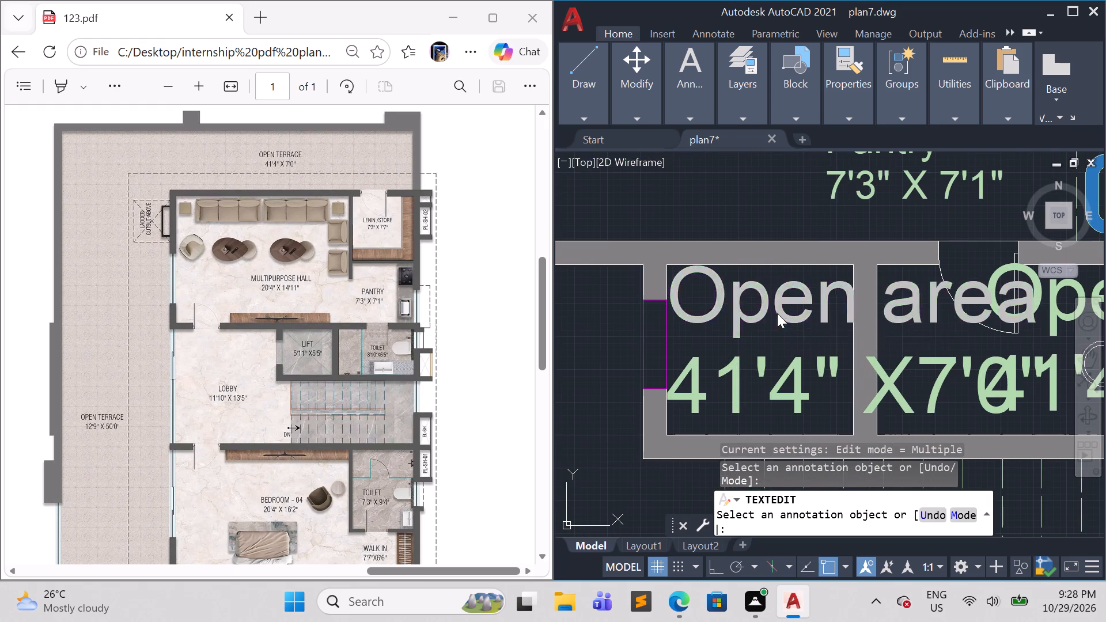
pyautogui.doubleClick(777, 313)
pyautogui.click(777, 313)
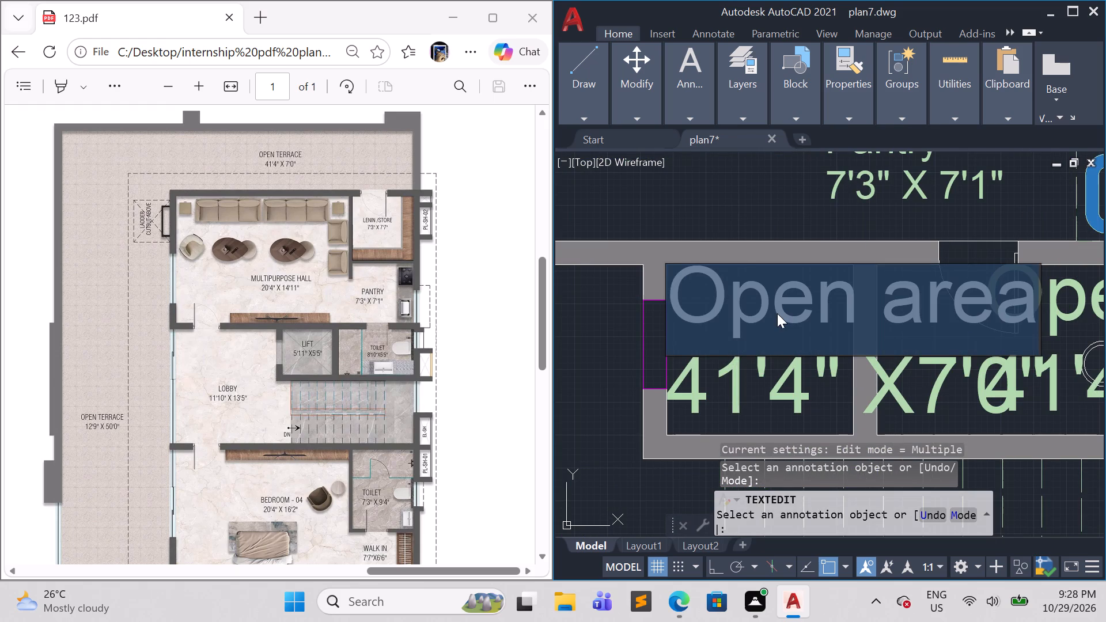
pyautogui.press('BackSpace')
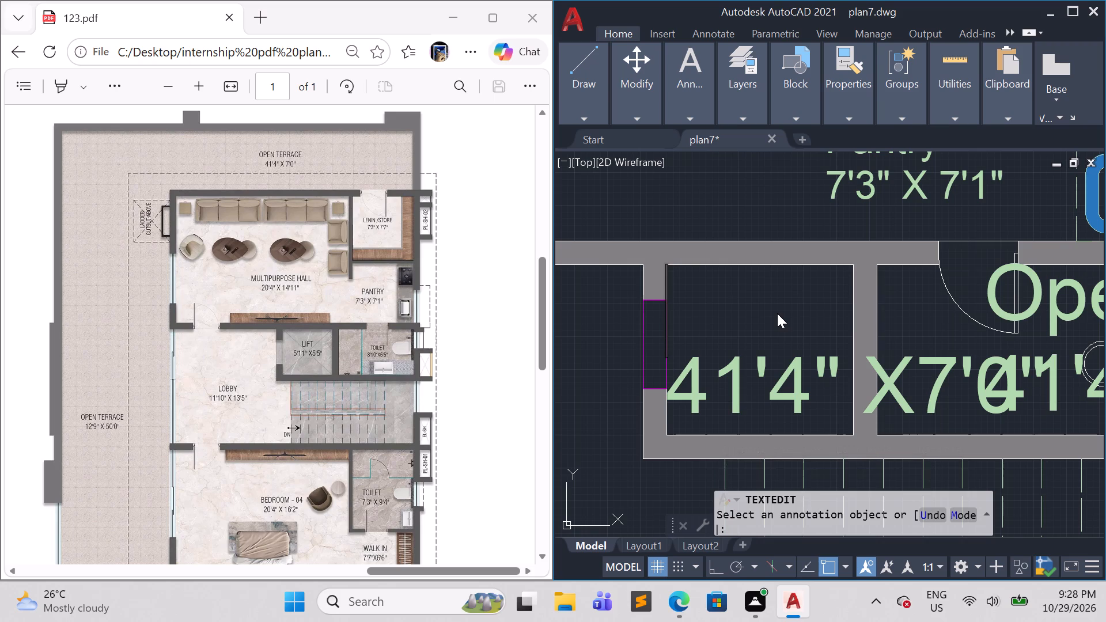
pyautogui.write('Li')
pyautogui.write('ft')
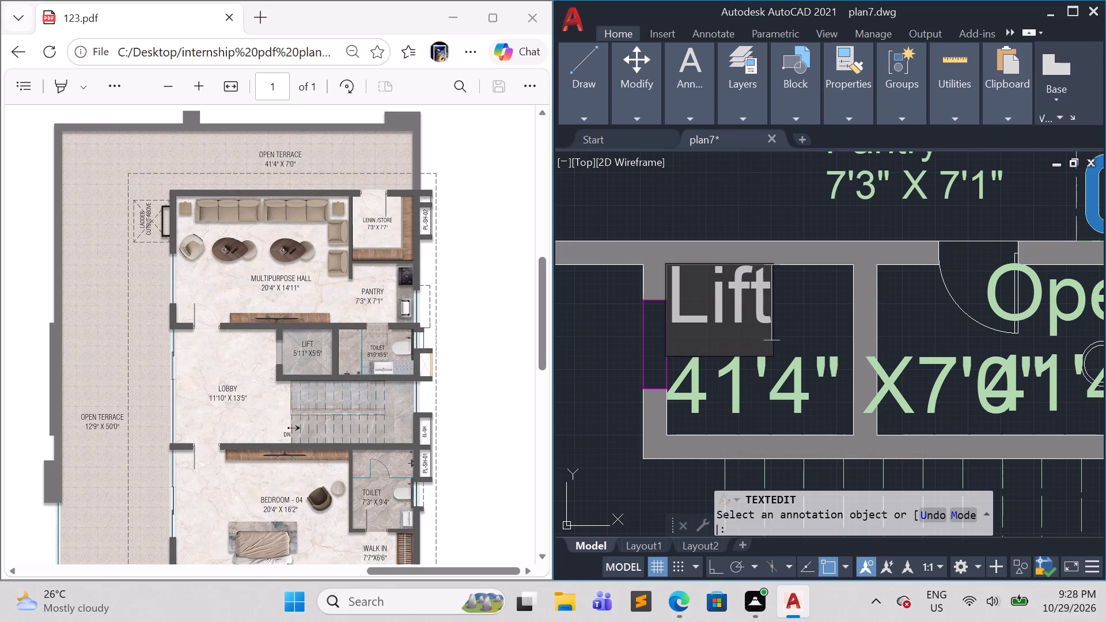
pyautogui.click(802, 312)
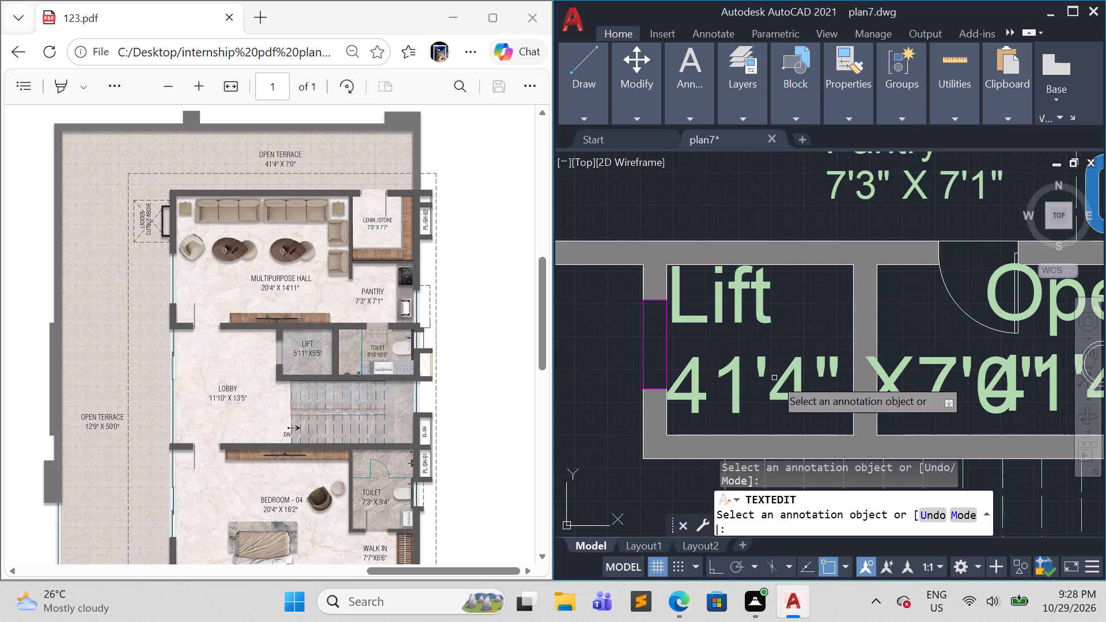
# Change the size line of the Lift label to 5'11" X 5'5".
pyautogui.doubleClick(774, 378)
pyautogui.doubleClick(789, 392)
pyautogui.click(790, 379)
pyautogui.doubleClick(790, 373)
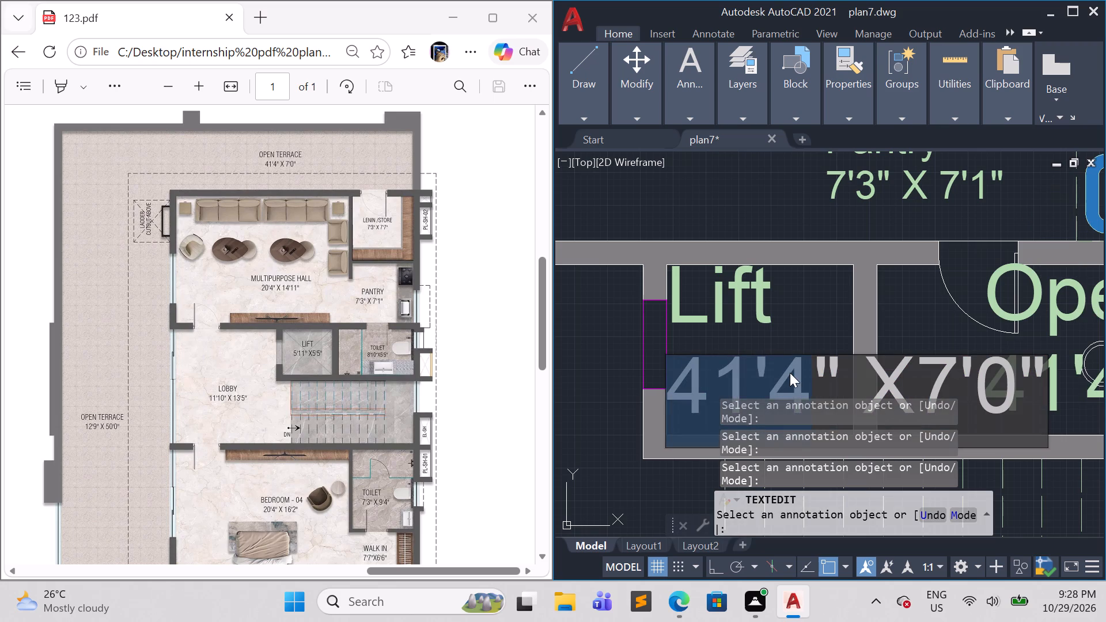
pyautogui.press('BackSpace')
pyautogui.write("5'")
pyautogui.write('11')
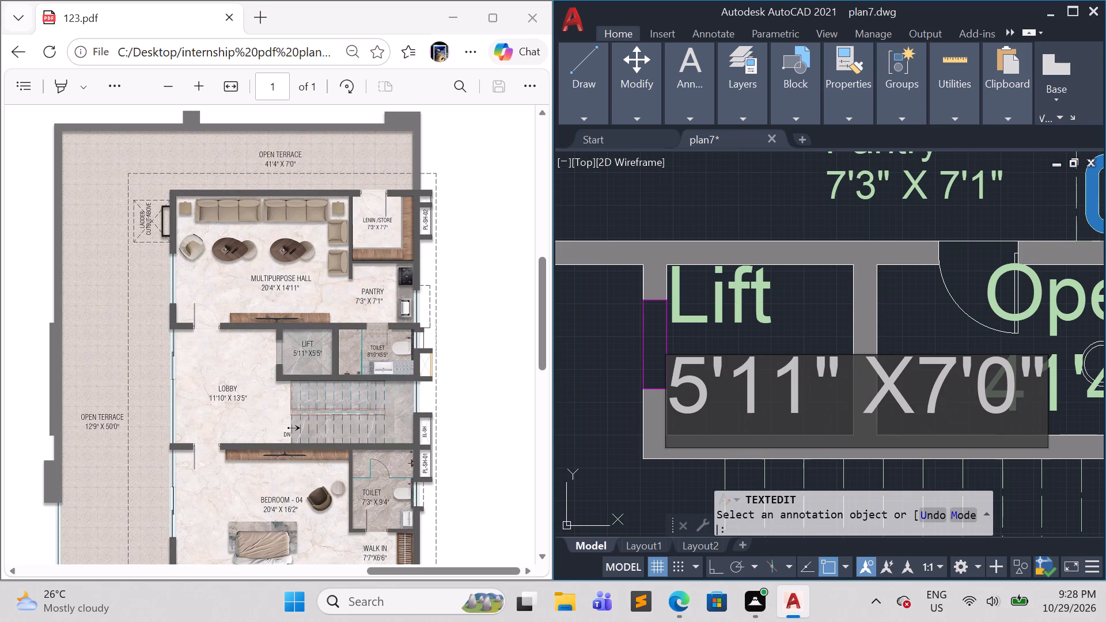
pyautogui.click(921, 386)
pyautogui.press('space')
pyautogui.click(970, 389)
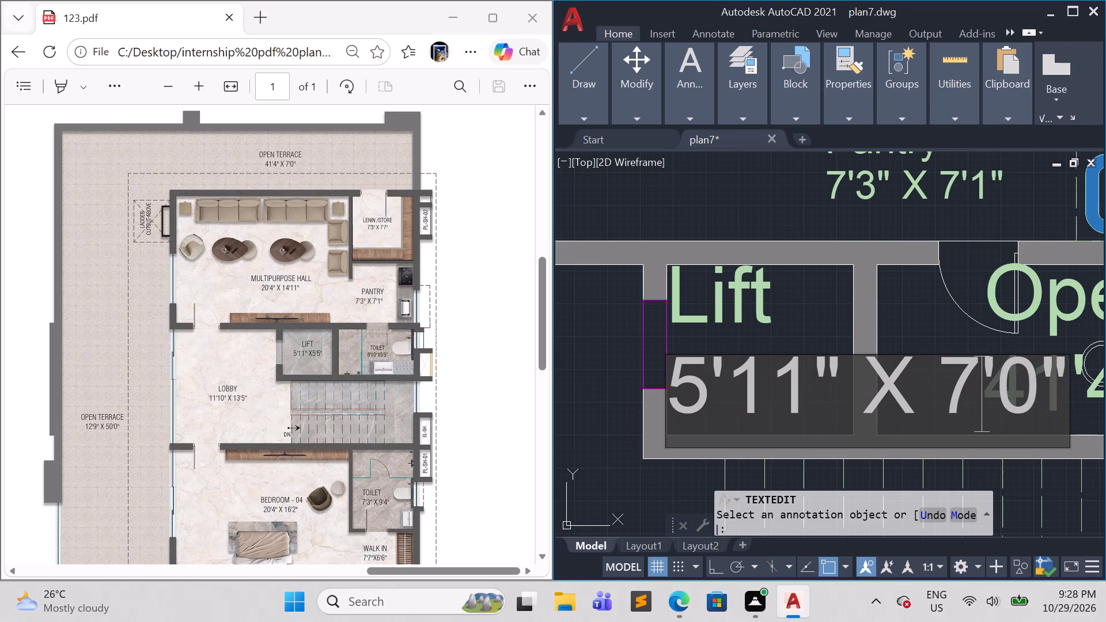
pyautogui.press('BackSpace')
pyautogui.press('5')
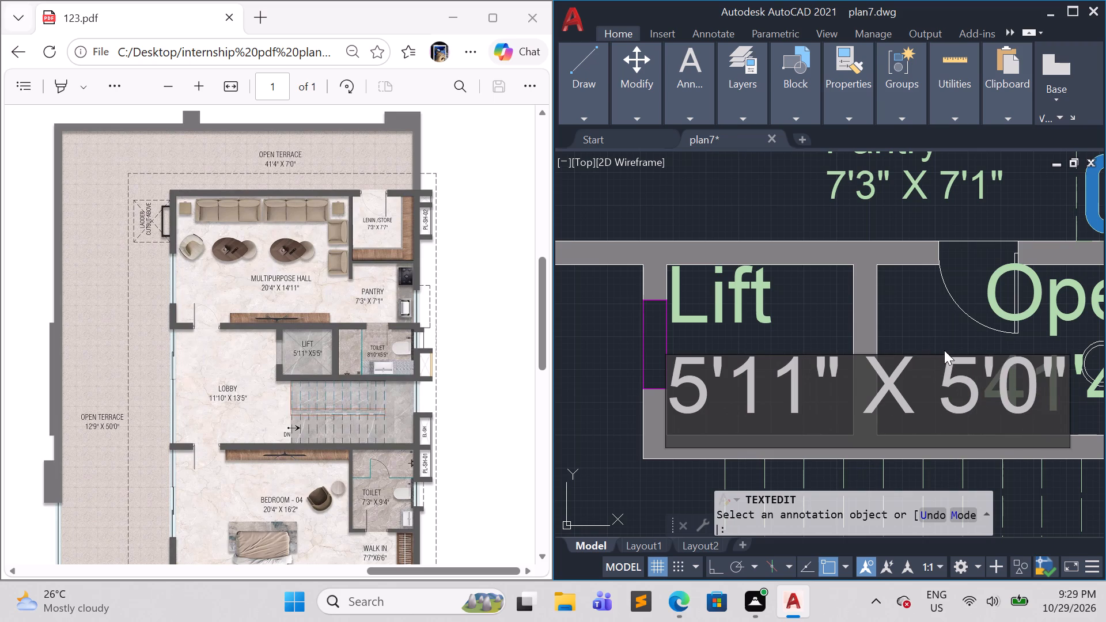
pyautogui.scroll(-1, 965, 379)
pyautogui.click(1007, 396)
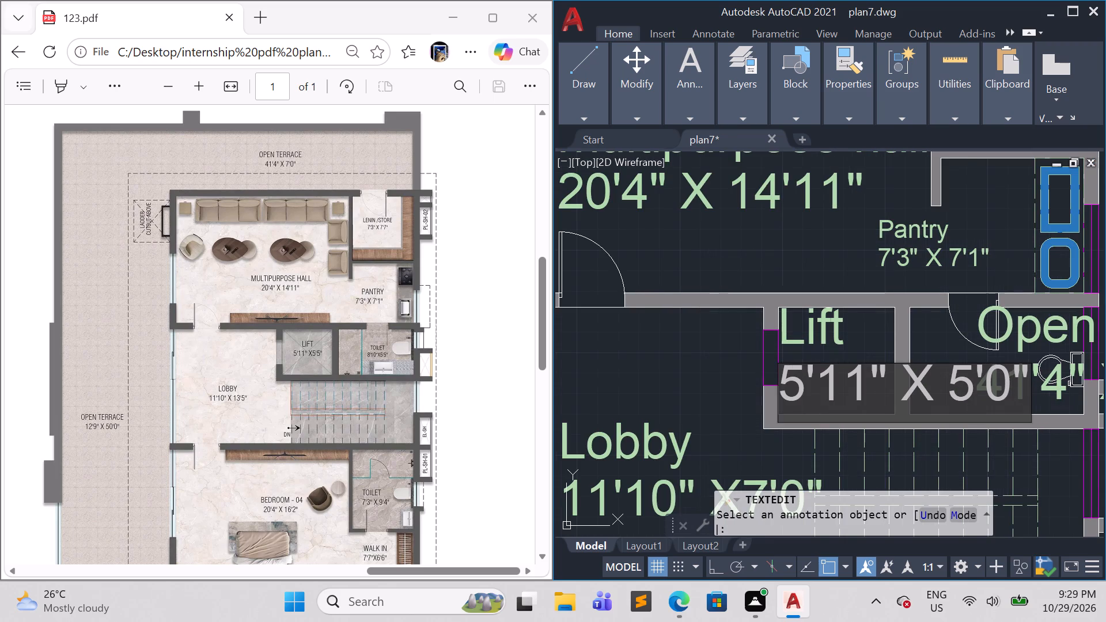
pyautogui.press('BackSpace')
pyautogui.press('5')
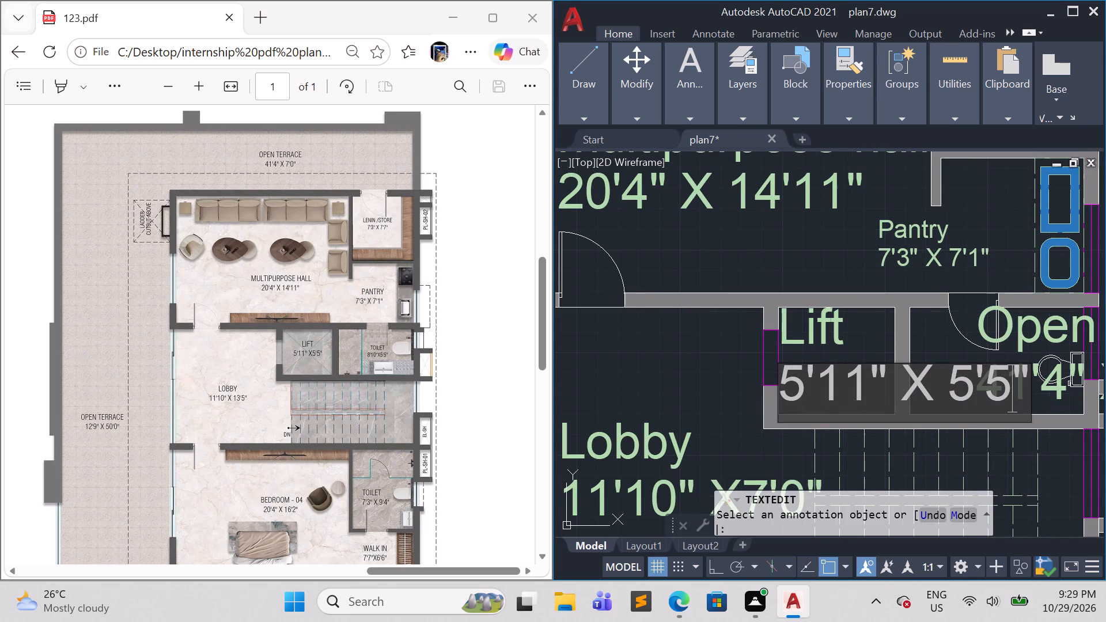
pyautogui.press('Return')
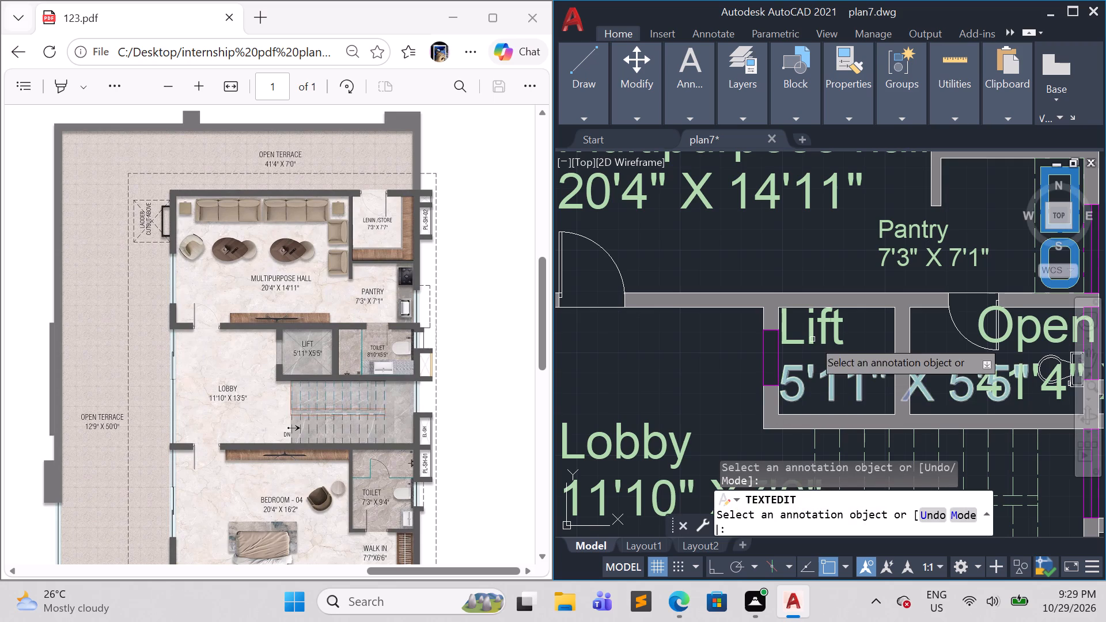
# Scale down both lines of the Lift label from a base point at its lower-left corner to fit inside the lift room.
pyautogui.press('Escape')
pyautogui.press('Escape')
pyautogui.press('Escape')
pyautogui.press('Escape')
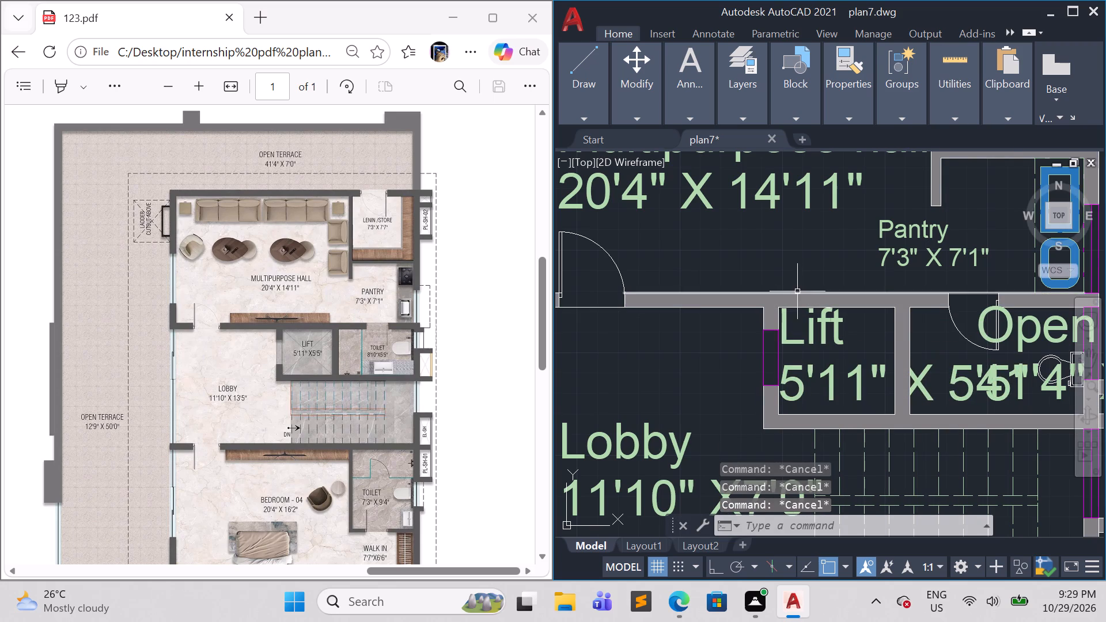
pyautogui.moveTo(802, 271); pyautogui.dragTo(699, 291, button='middle')
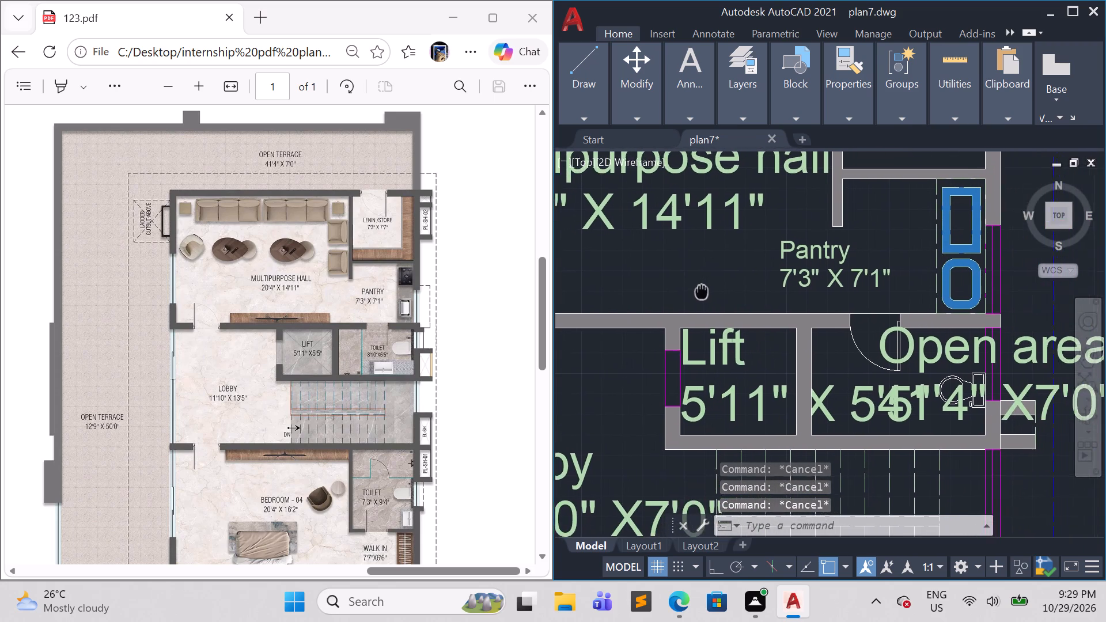
pyautogui.moveTo(699, 291); pyautogui.dragTo(696, 288, button='middle')
pyautogui.doubleClick(724, 402)
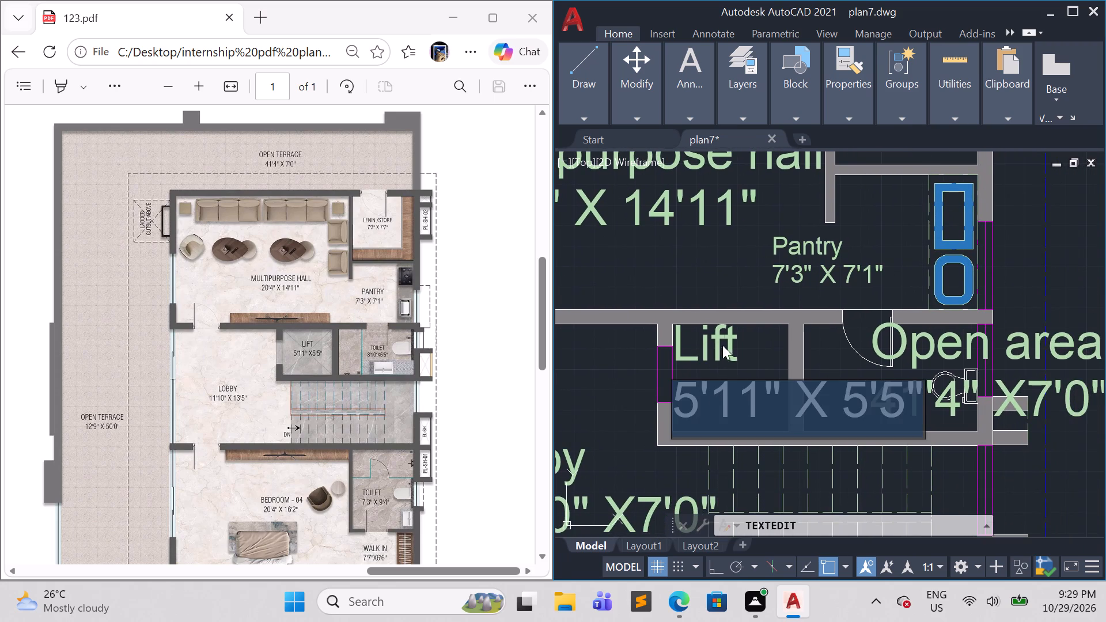
pyautogui.doubleClick(726, 336)
pyautogui.press('Escape')
pyautogui.click(766, 413)
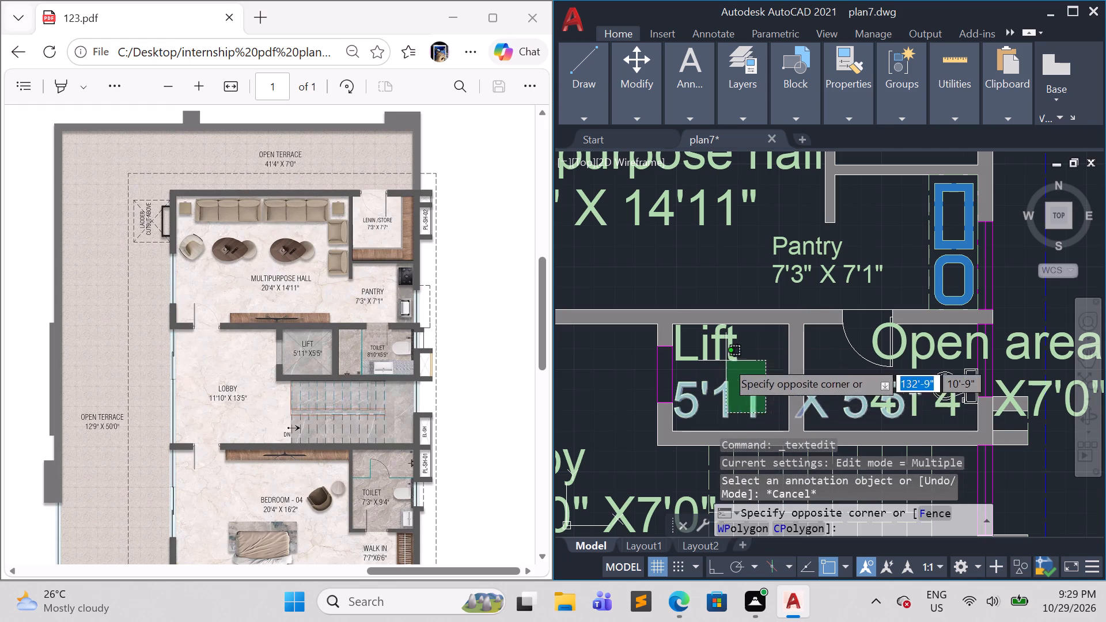
pyautogui.click(726, 360)
pyautogui.write('sc')
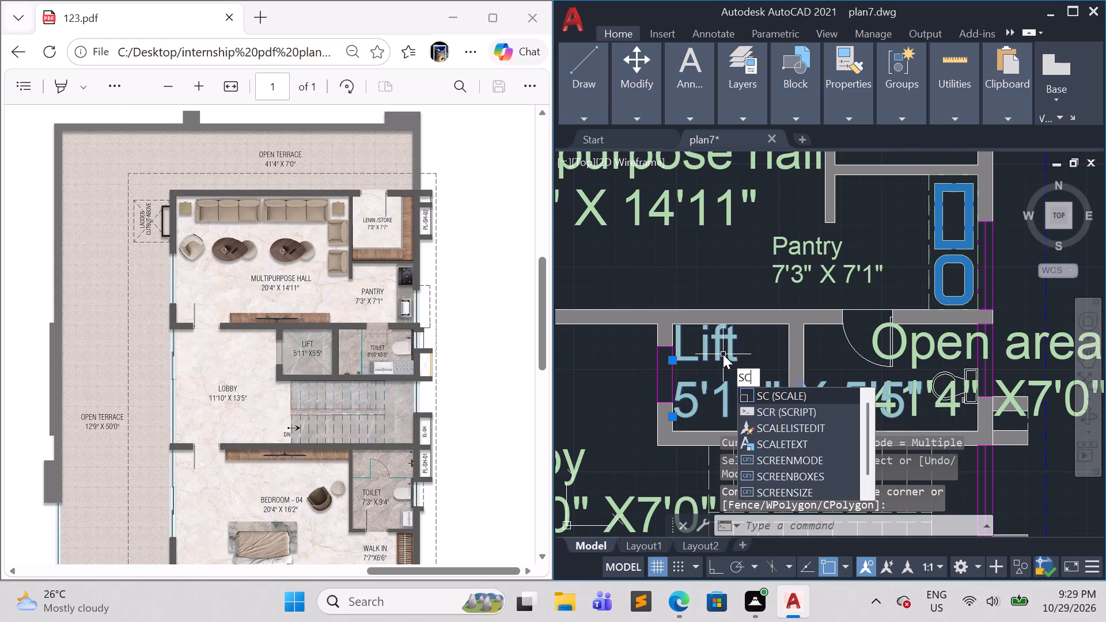
pyautogui.press('Return')
pyautogui.click(681, 413)
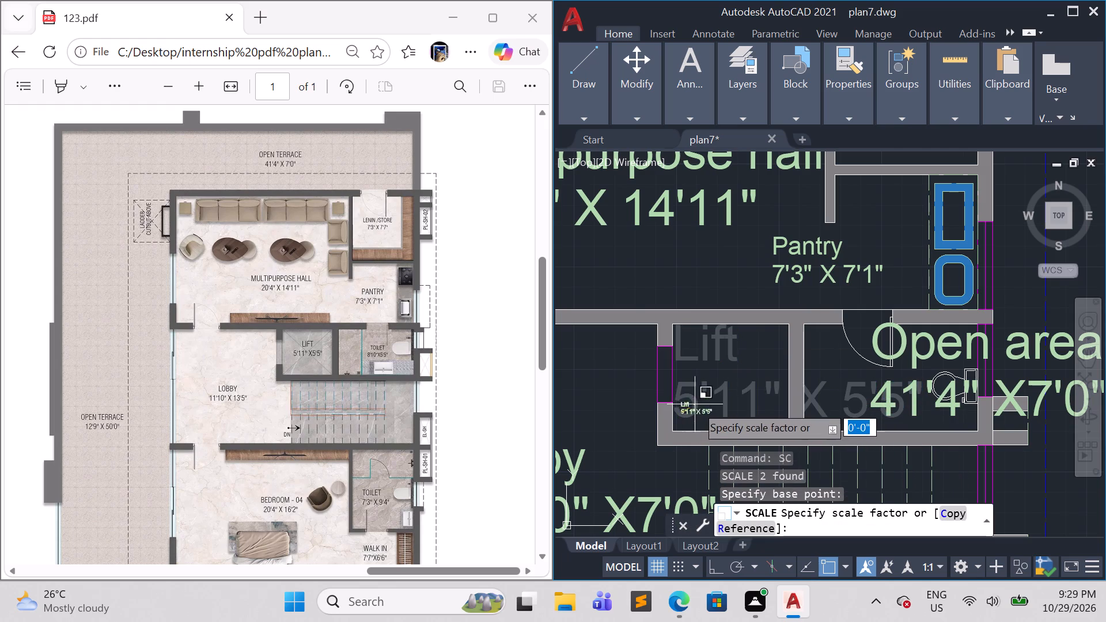
pyautogui.click(722, 377)
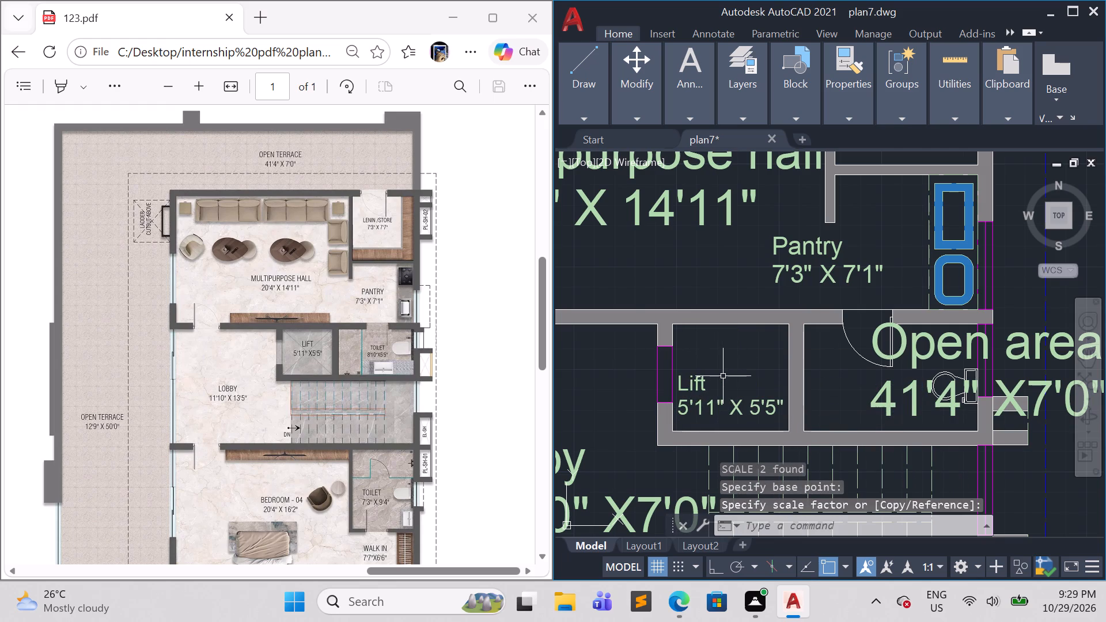
# Change the name line of the Open area label in the small room beside the lift to "Toilet".
pyautogui.moveTo(832, 387); pyautogui.dragTo(744, 392, button='middle')
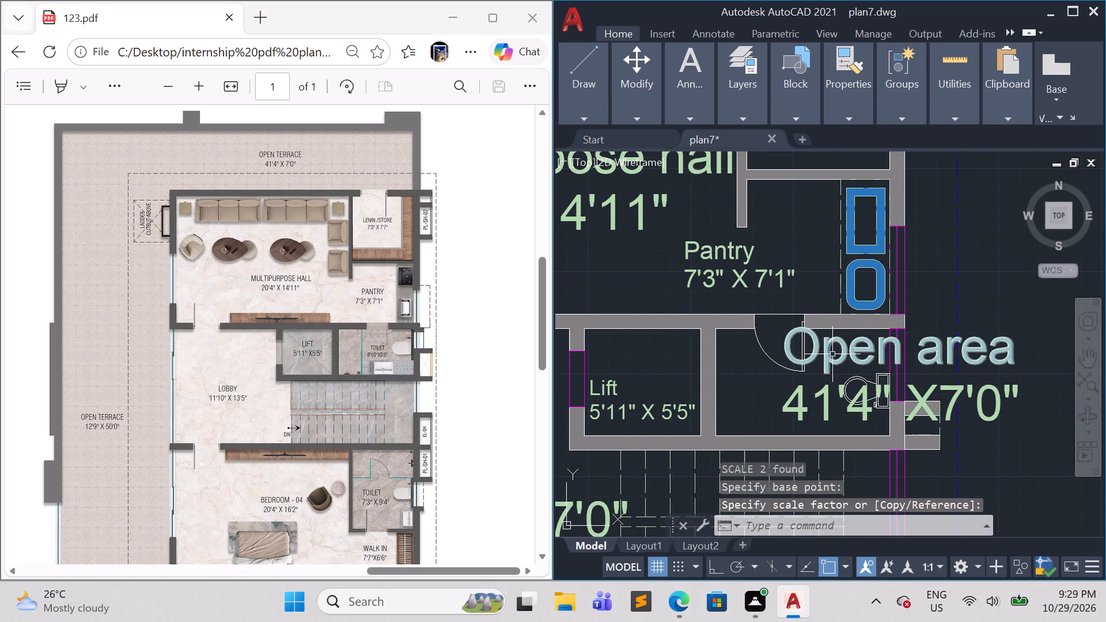
pyautogui.doubleClick(832, 354)
pyautogui.tripleClick(832, 355)
pyautogui.doubleClick(832, 355)
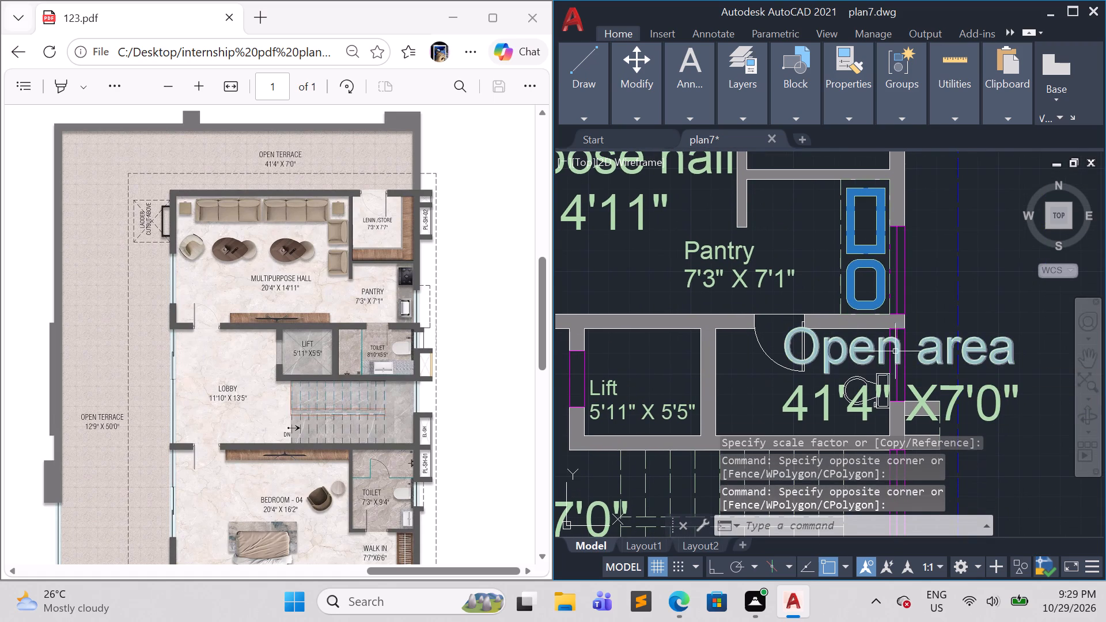
pyautogui.press('Escape')
pyautogui.doubleClick(952, 356)
pyautogui.tripleClick(947, 351)
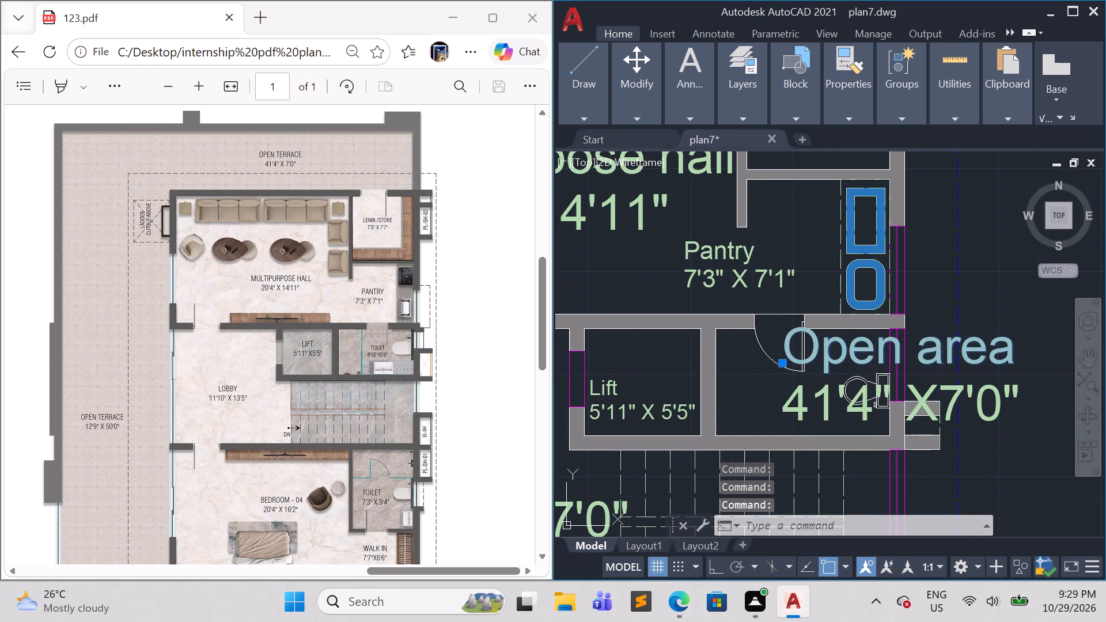
pyautogui.doubleClick(1012, 350)
pyautogui.doubleClick(1003, 350)
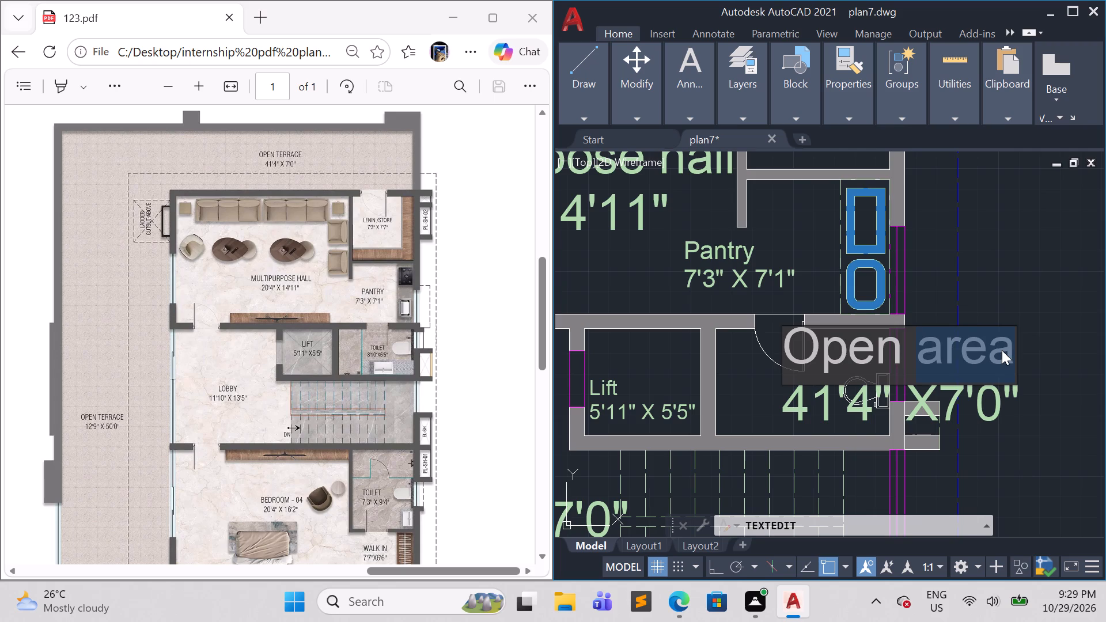
pyautogui.press('BackSpace')
pyautogui.press('BackSpace')
pyautogui.press('BackSpace')
pyautogui.press('BackSpace')
pyautogui.press('BackSpace')
pyautogui.press('BackSpace')
pyautogui.press('BackSpace')
pyautogui.press('BackSpace')
pyautogui.press('BackSpace')
pyautogui.press('BackSpace')
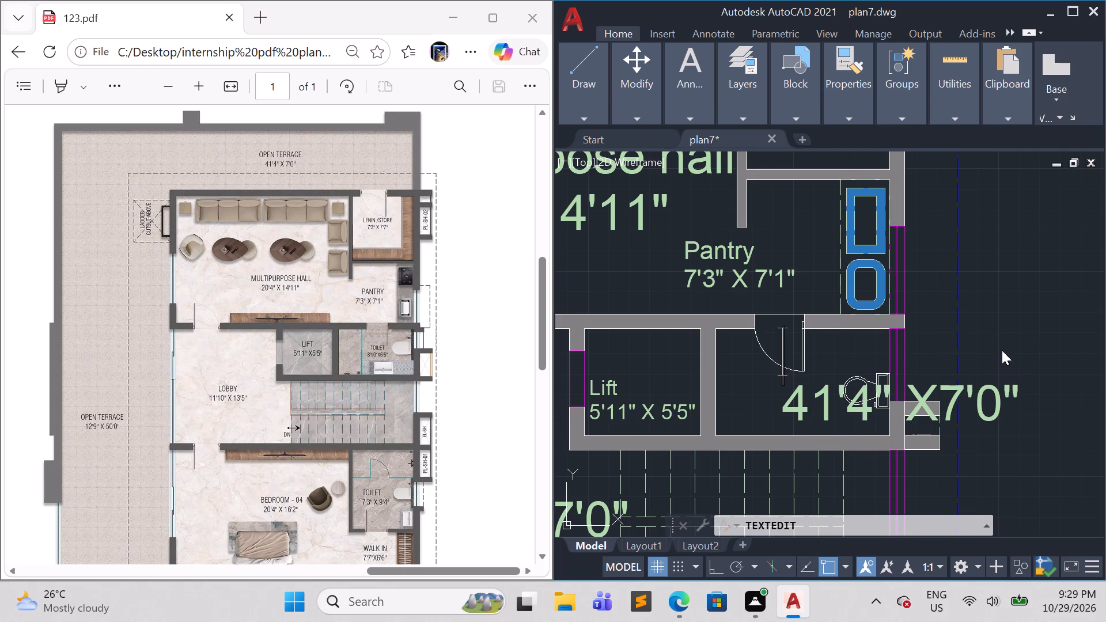
pyautogui.hotkey('shift', 't')
pyautogui.press('o')
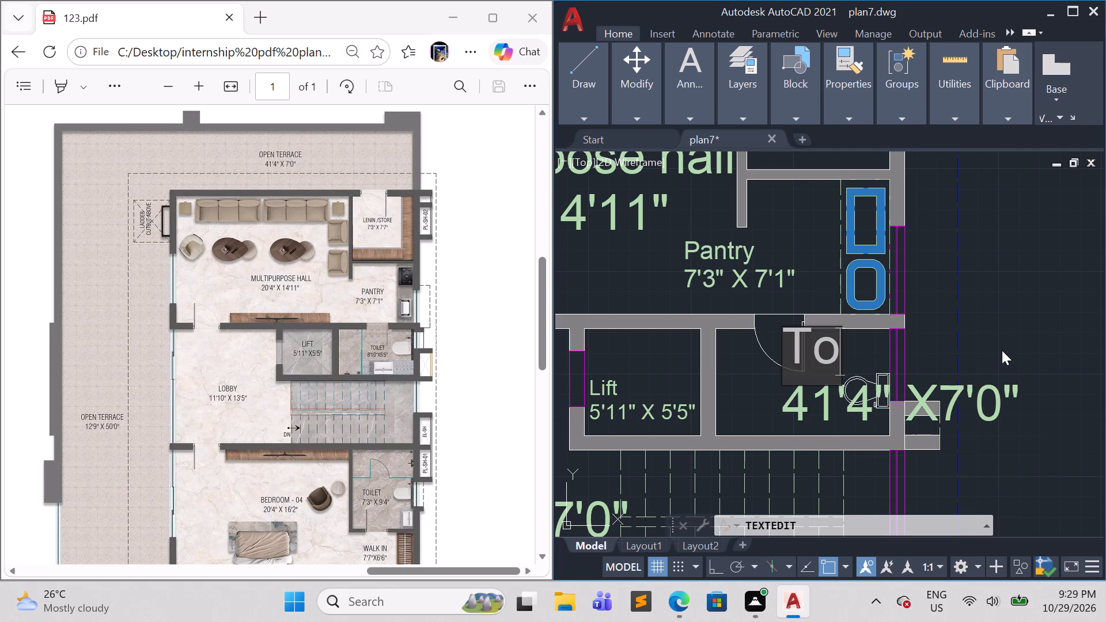
pyautogui.write('ilet')
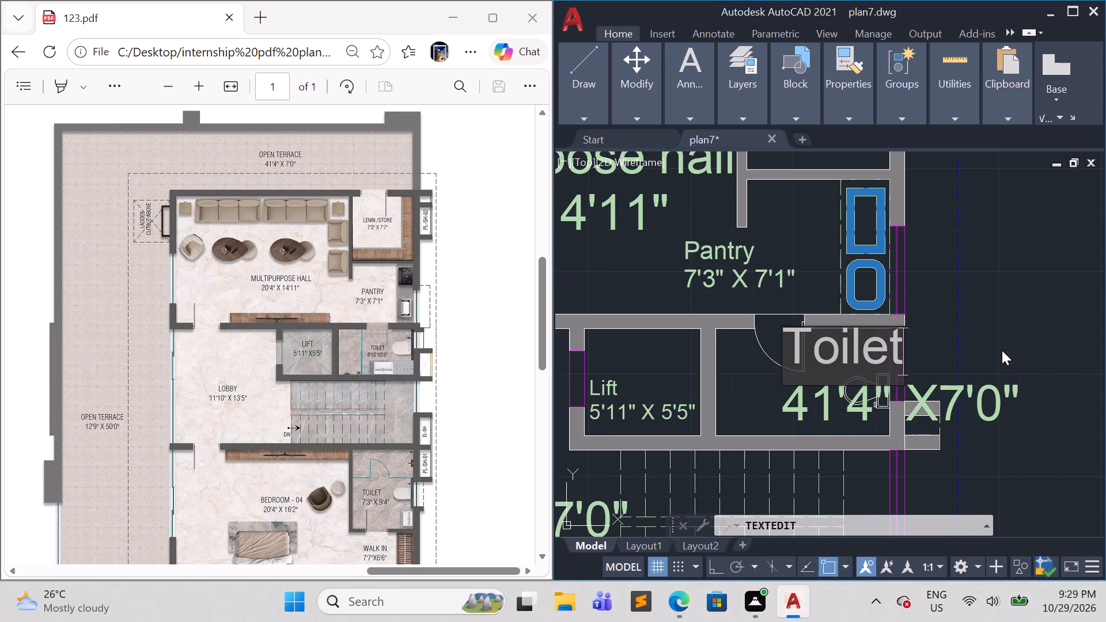
pyautogui.click(944, 339)
# Change the size line of the Toilet label beside the lift to 8'10" X 5'5".
pyautogui.doubleClick(807, 412)
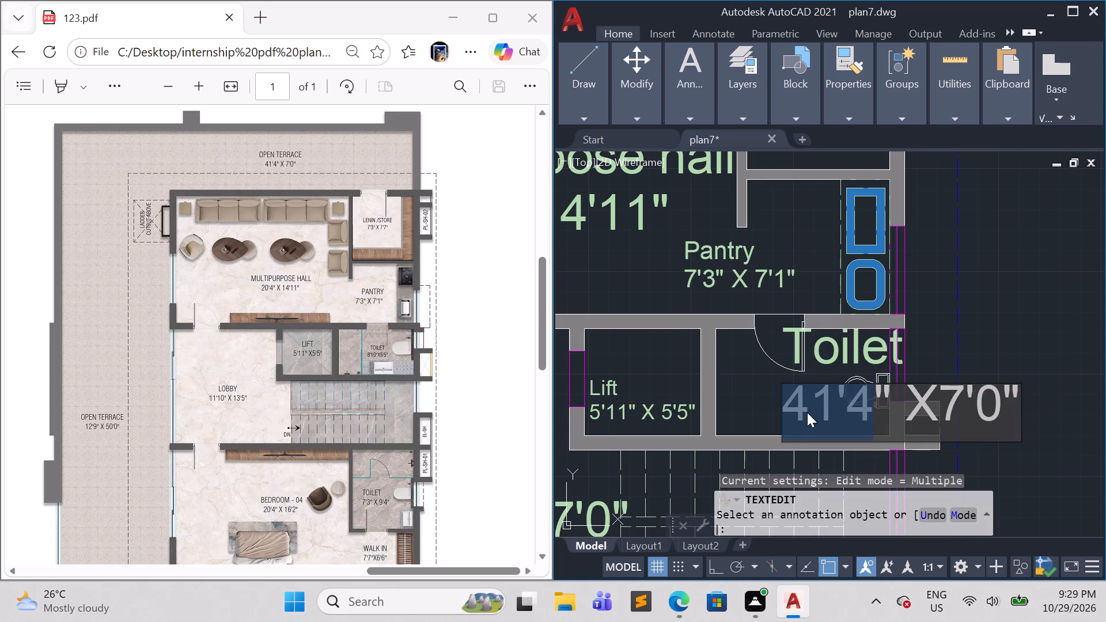
pyautogui.press('BackSpace')
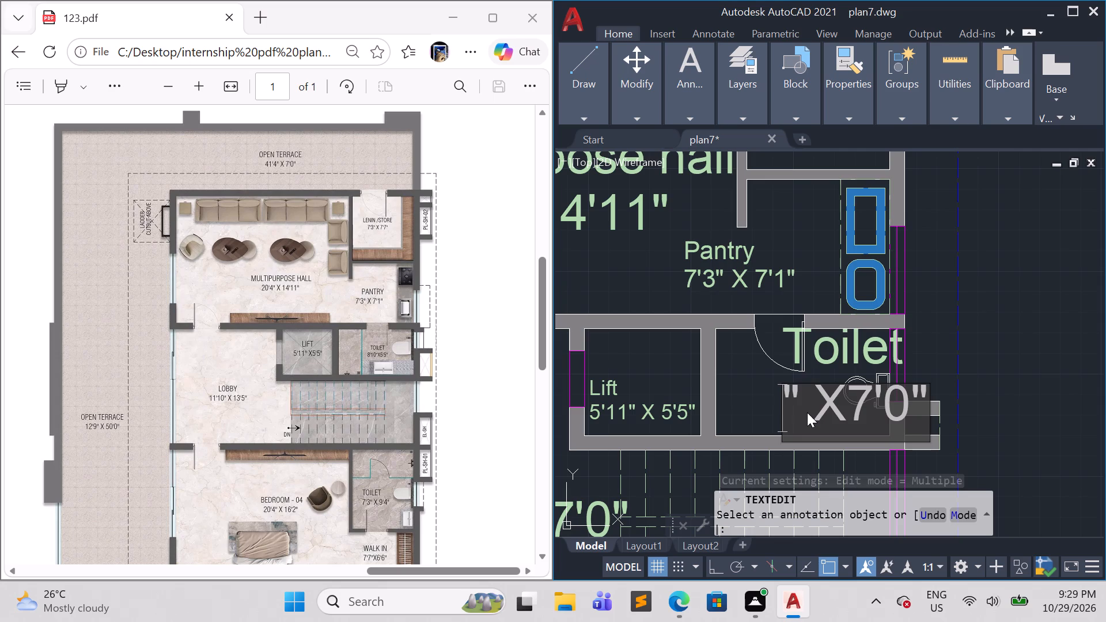
pyautogui.hotkey('shift', '*')
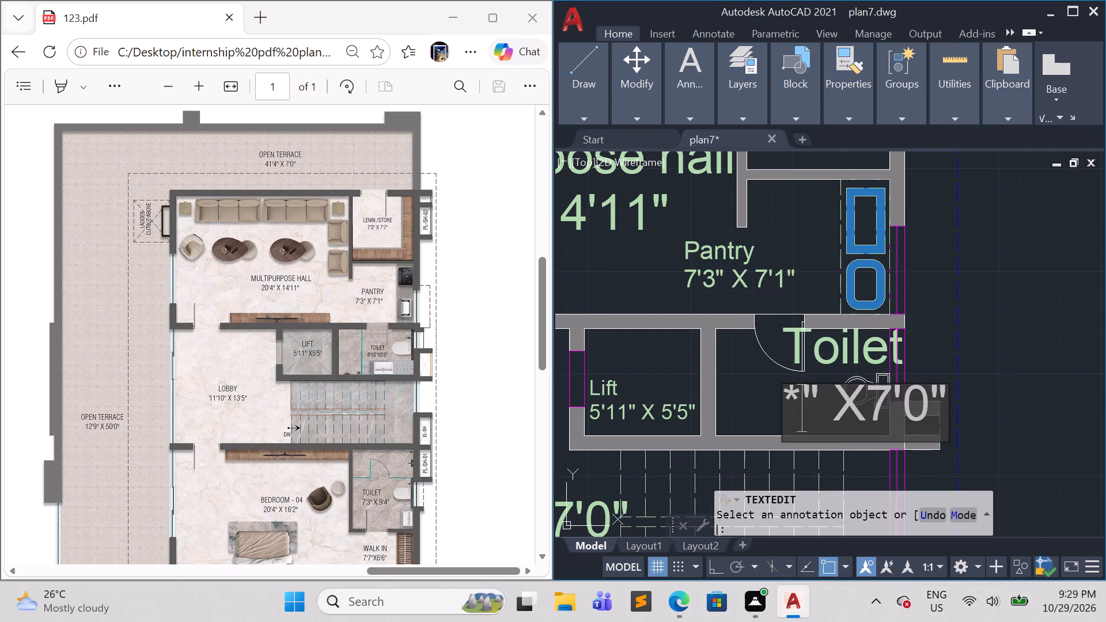
pyautogui.press('BackSpace')
pyautogui.press('9')
pyautogui.press('BackSpace')
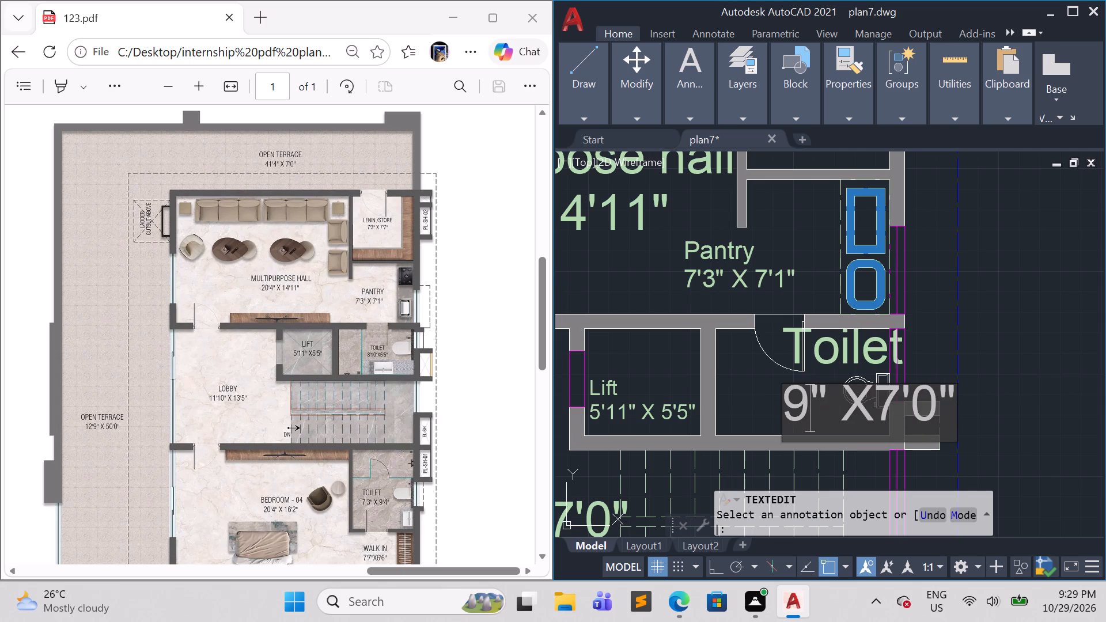
pyautogui.write("8'")
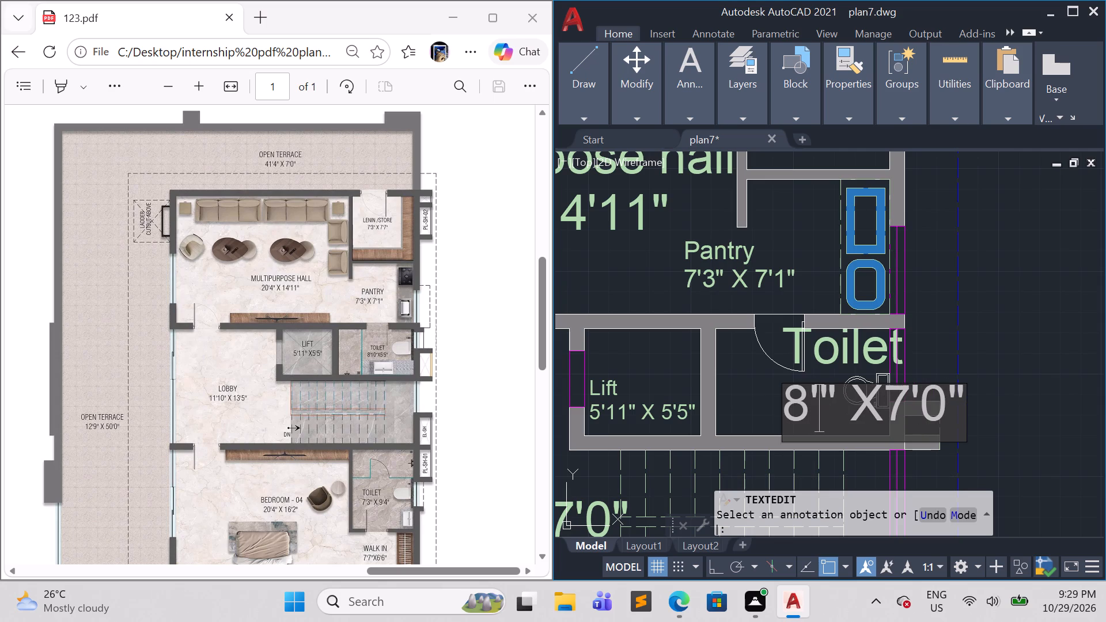
pyautogui.write('10')
pyautogui.press('Right')
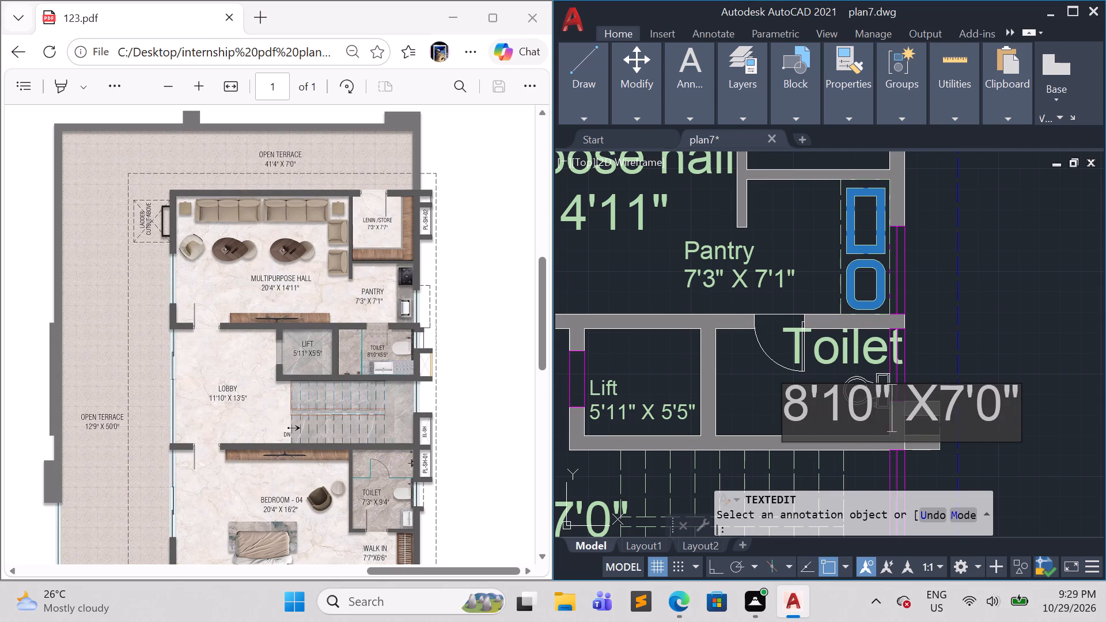
pyautogui.press('Right')
pyautogui.press('Right')
pyautogui.press('Right')
pyautogui.press('Right')
pyautogui.press('Right')
pyautogui.press('Right')
pyautogui.press('Left')
pyautogui.press('BackSpace')
pyautogui.press('5')
pyautogui.press('Left')
pyautogui.press('Left')
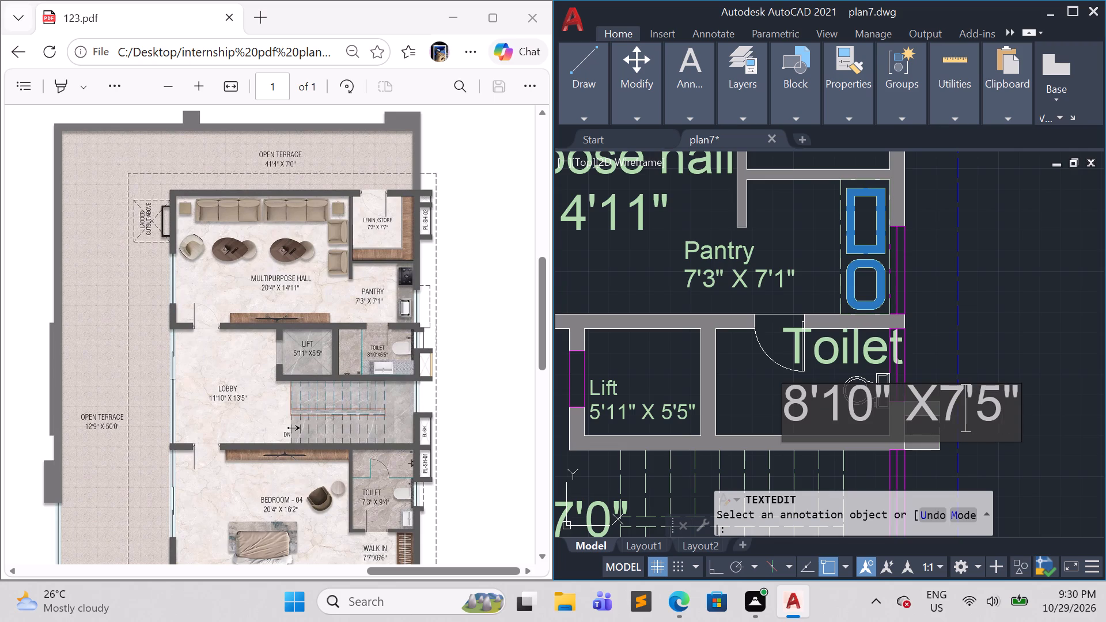
pyautogui.press('BackSpace')
pyautogui.press('5')
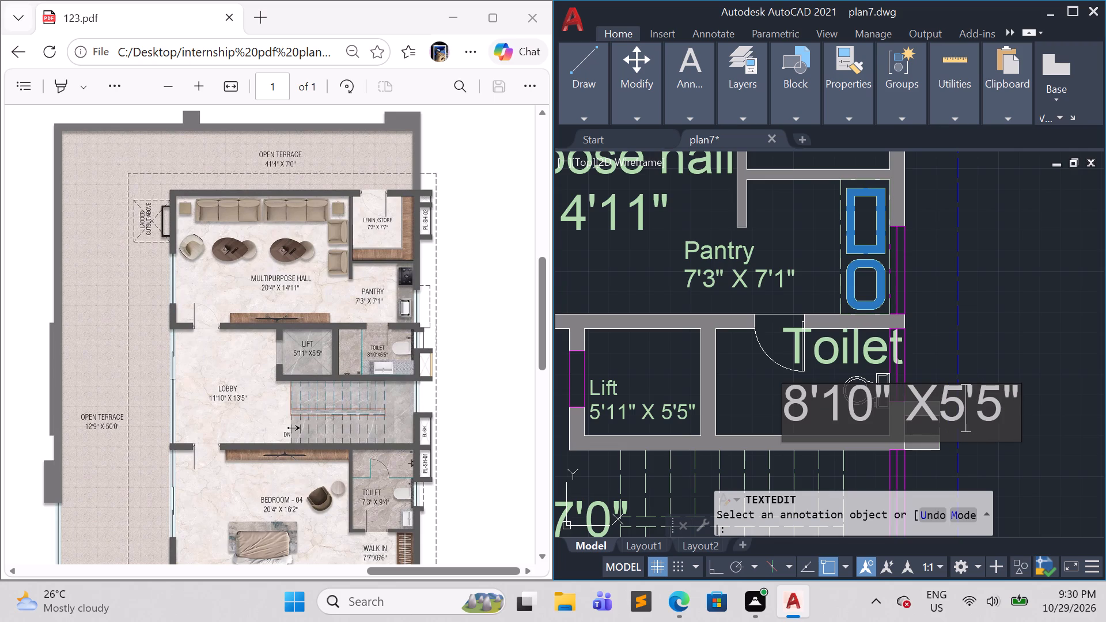
pyautogui.press('Left')
pyautogui.press('space')
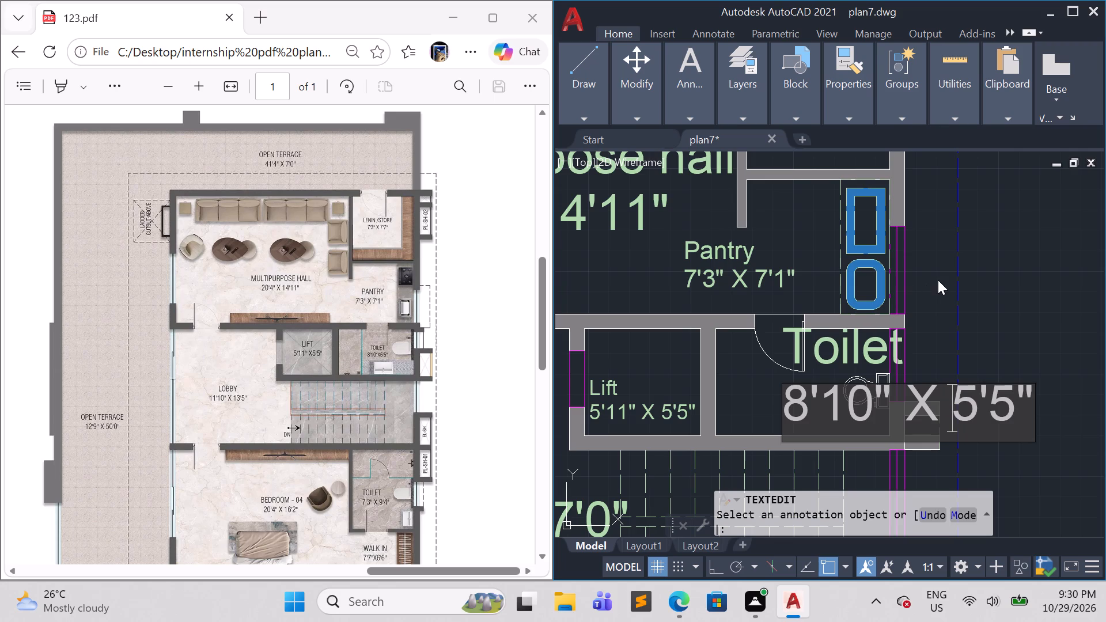
pyautogui.click(1005, 279)
pyautogui.press('Escape')
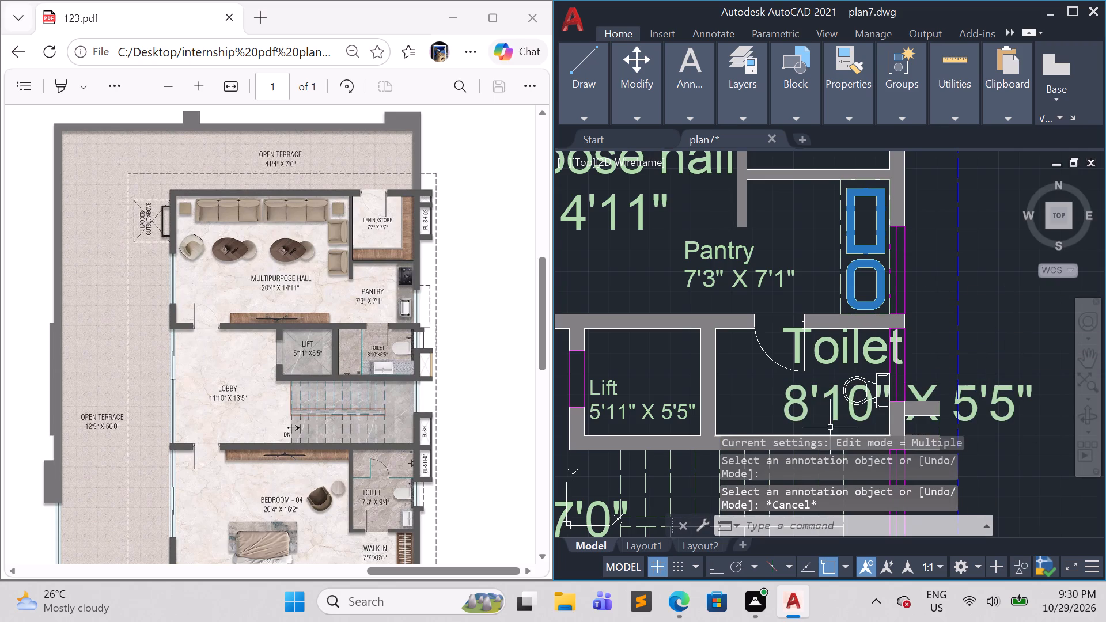
# Scale down both lines of the Toilet label from a base point just below its start, to about the Lift label's text size.
pyautogui.click(805, 410)
pyautogui.click(831, 356)
pyautogui.write('sc')
pyautogui.press('Return')
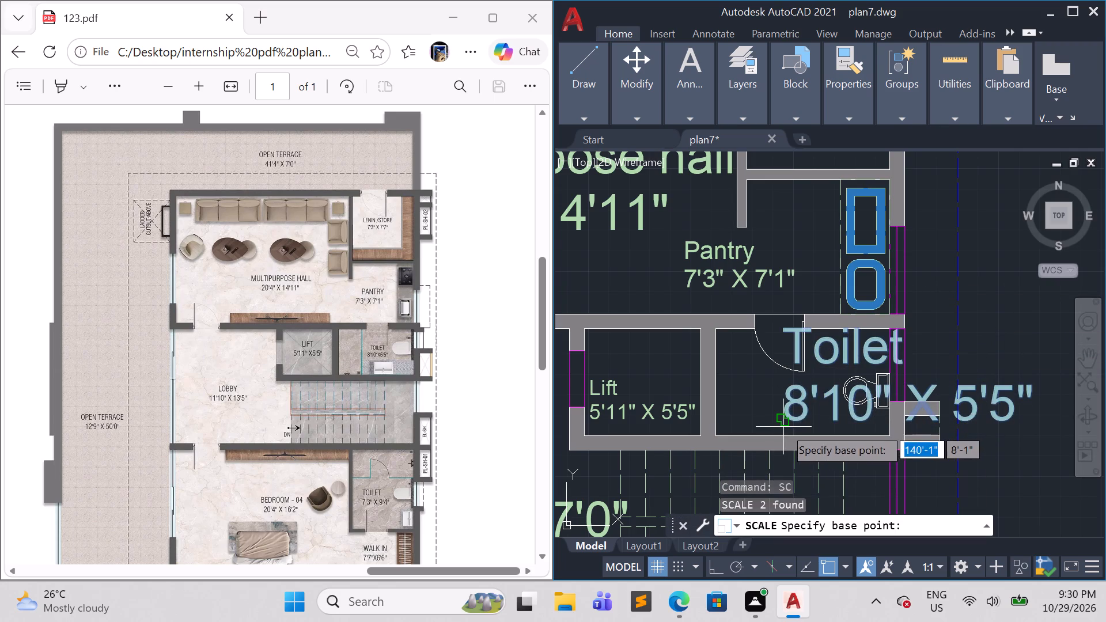
pyautogui.click(783, 427)
pyautogui.click(816, 382)
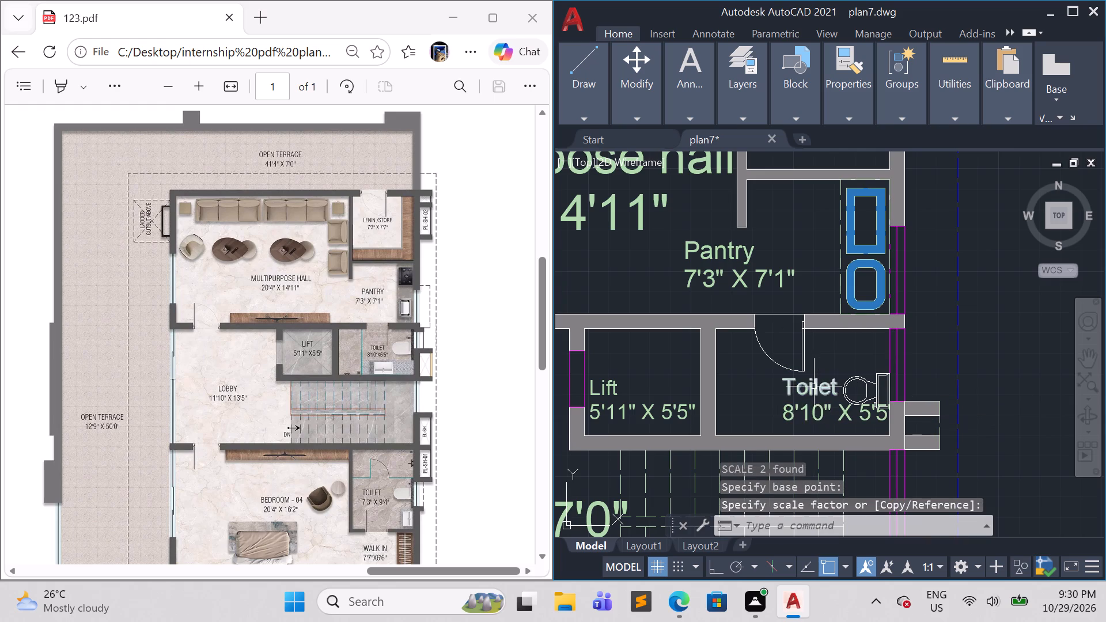
# Move both lines of the Toilet label toward the lift wall so they fit within the toilet room.
pyautogui.click(804, 413)
pyautogui.click(803, 392)
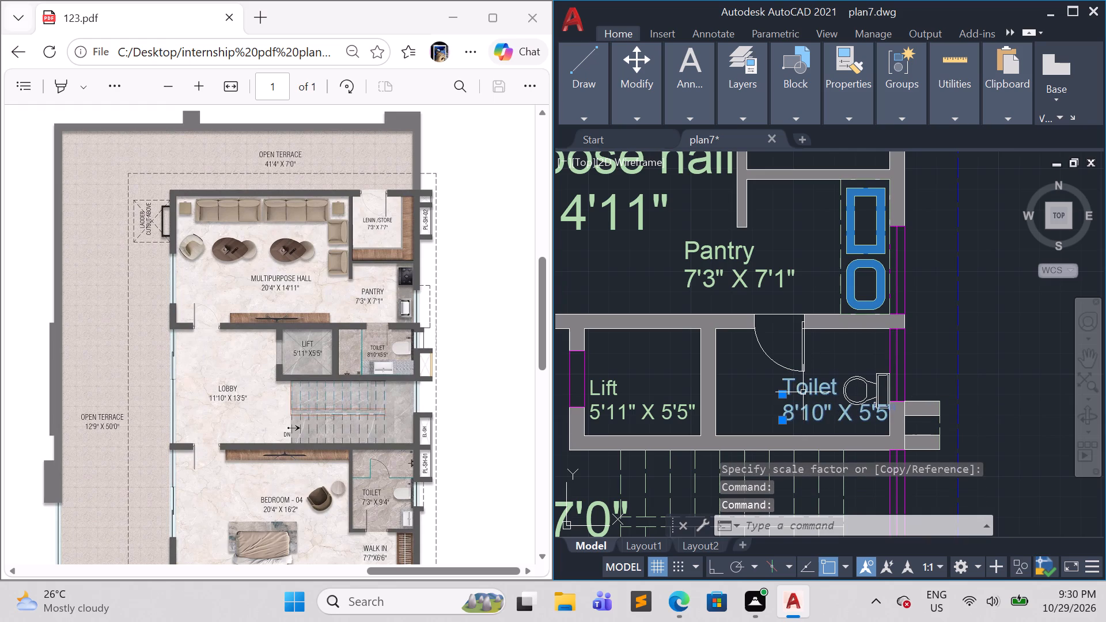
pyautogui.press('m')
pyautogui.press('Return')
pyautogui.click(769, 400)
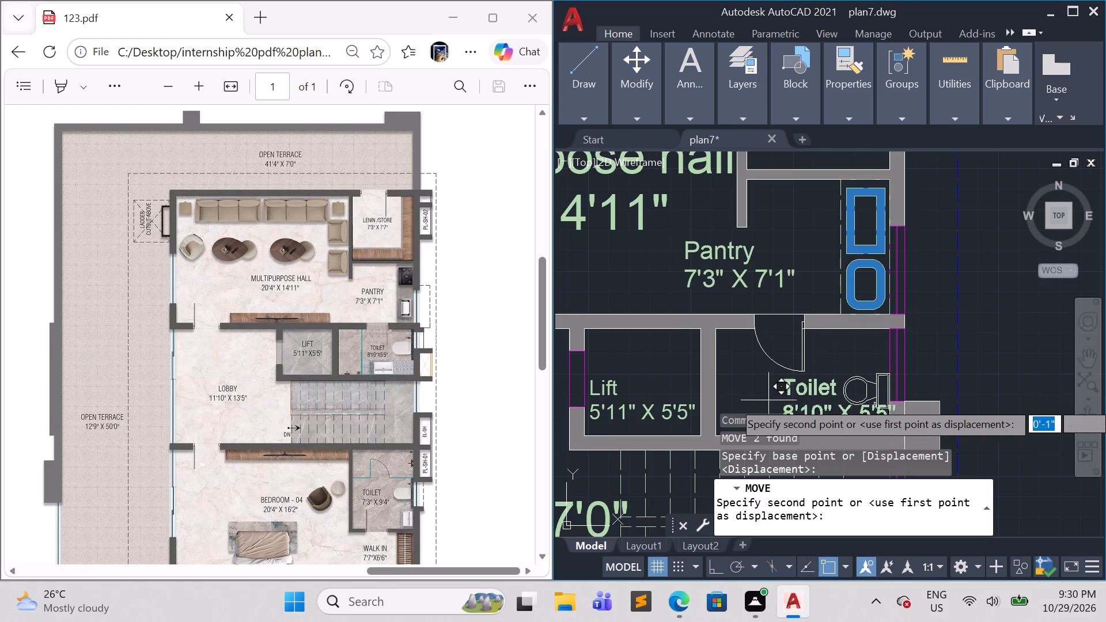
pyautogui.click(725, 399)
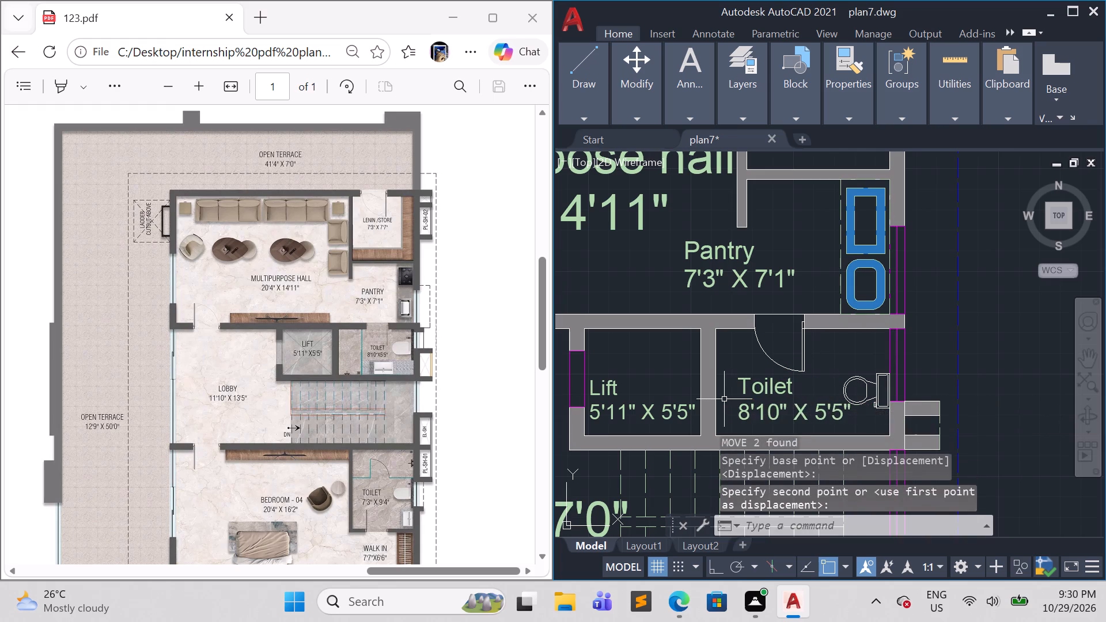
# Change the name line of the Open area label in the strip outside the lobby to "Open Terrace".
pyautogui.scroll(-3, 753, 383)
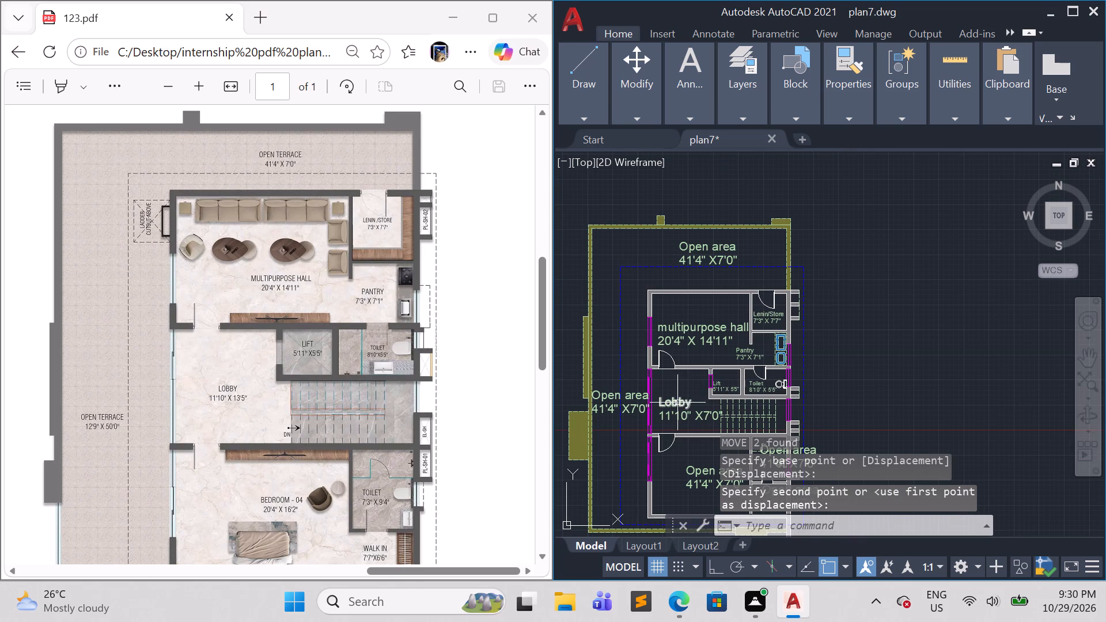
pyautogui.scroll(1, 676, 389)
pyautogui.scroll(-1, 676, 389)
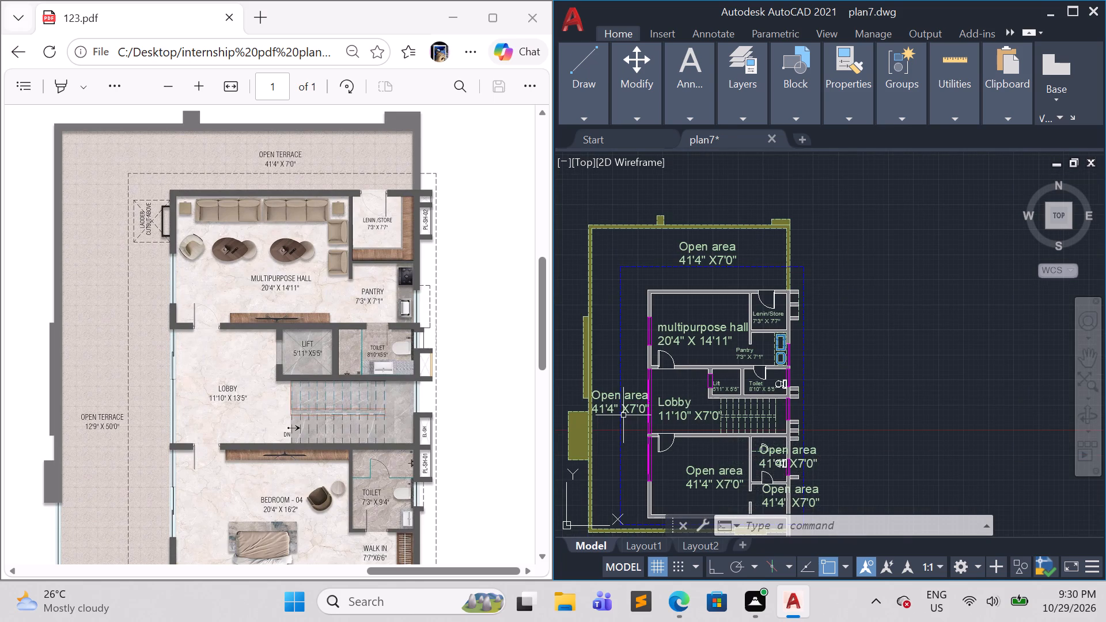
pyautogui.doubleClick(633, 396)
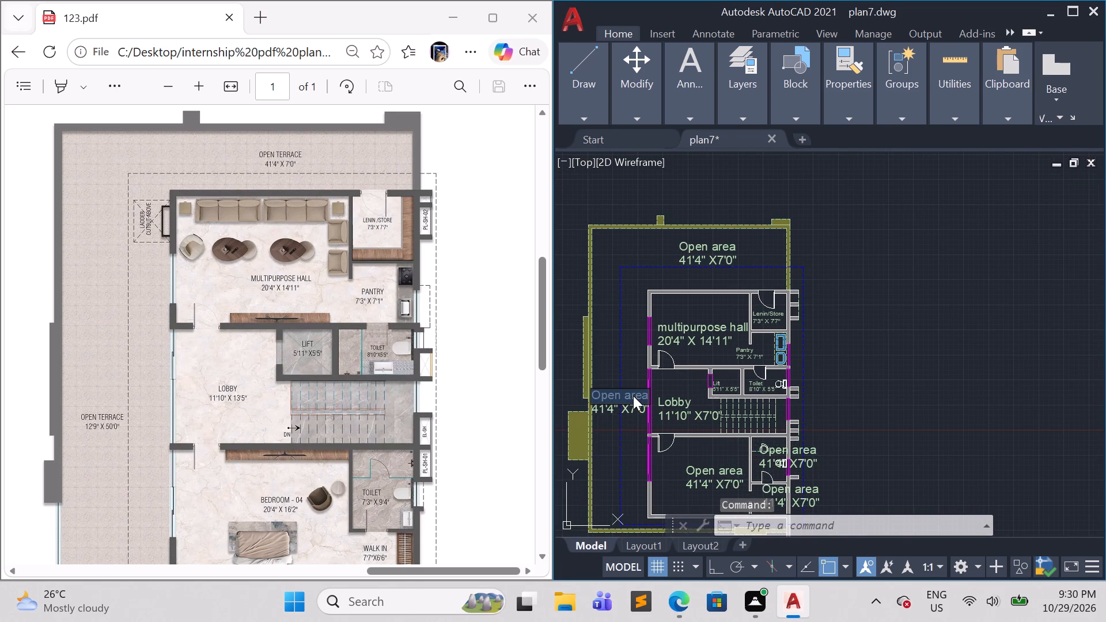
pyautogui.click(633, 396)
pyautogui.scroll(1, 645, 399)
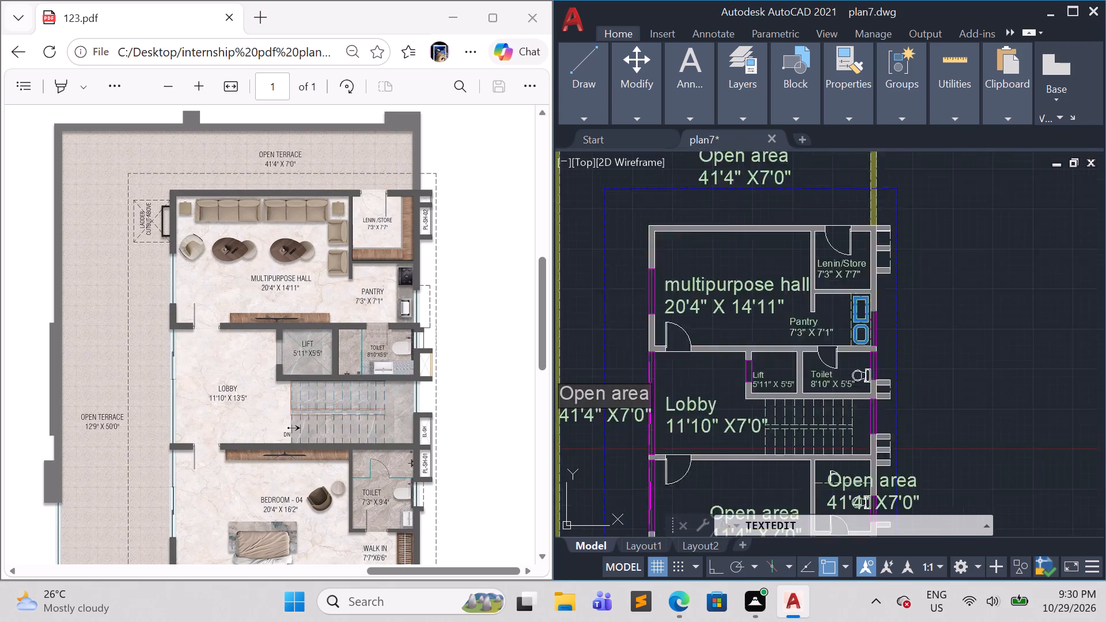
pyautogui.scroll(1, 645, 399)
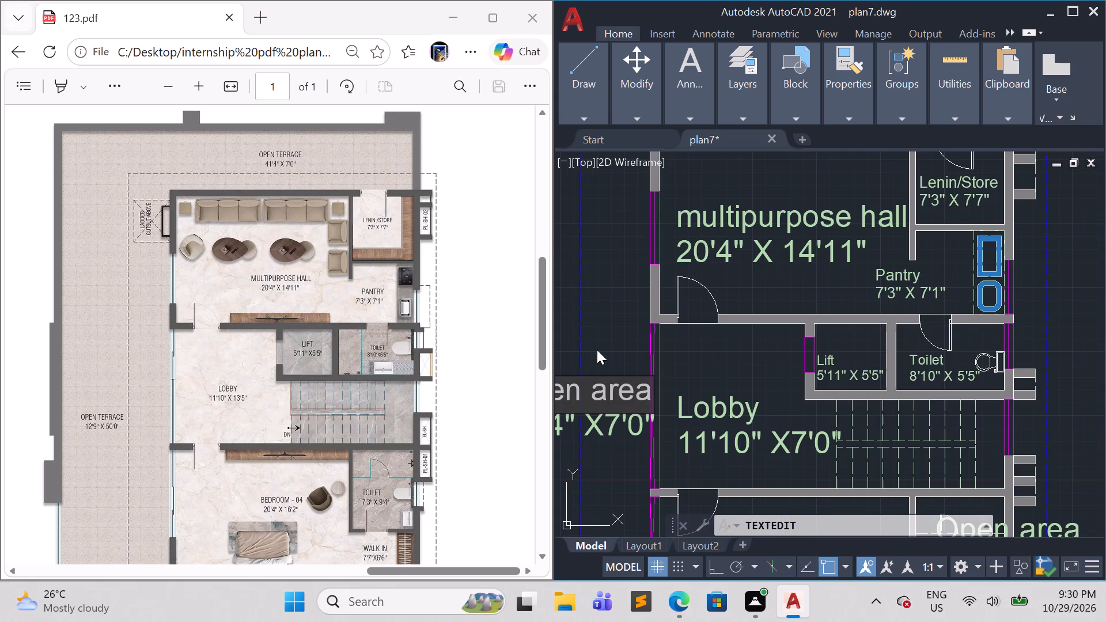
pyautogui.click(653, 396)
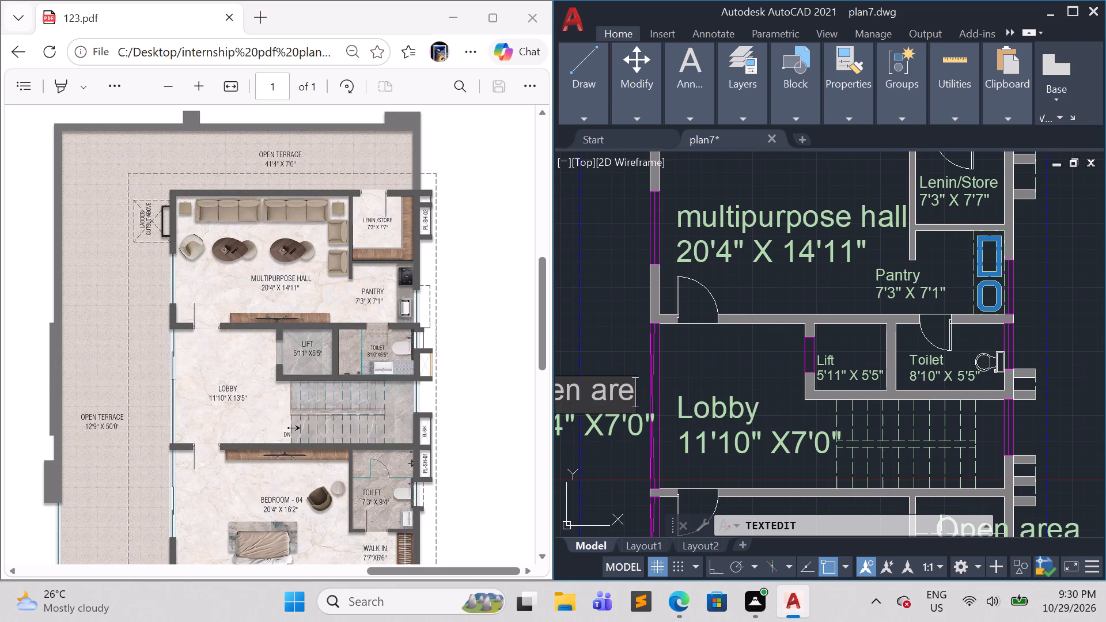
pyautogui.press('BackSpace')
pyautogui.press('BackSpace')
pyautogui.press('BackSpace')
pyautogui.press('BackSpace')
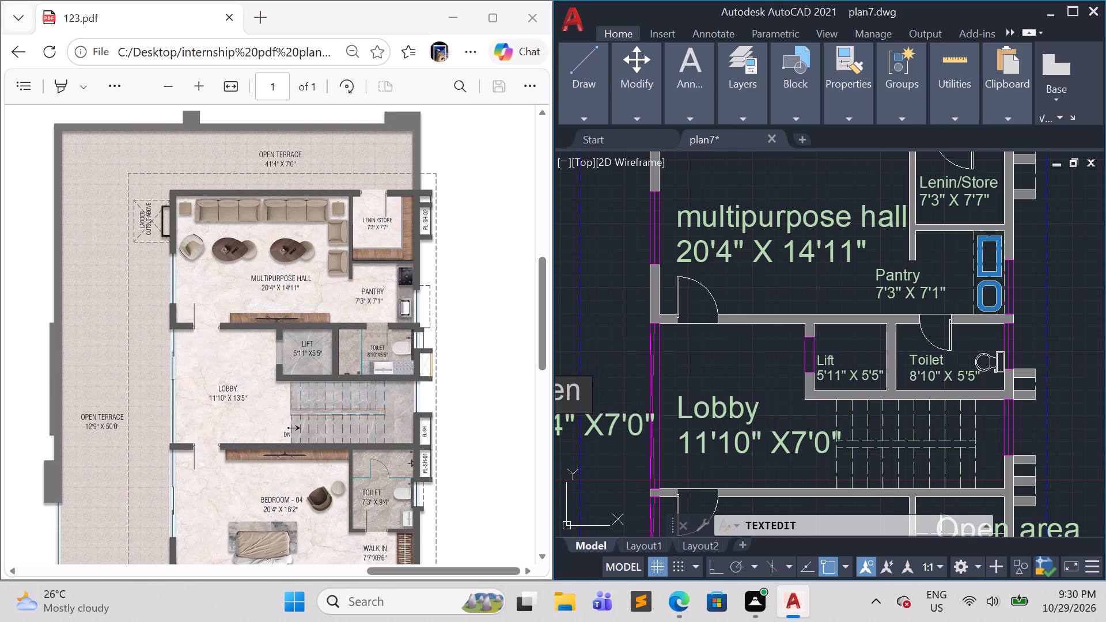
pyautogui.write('Te')
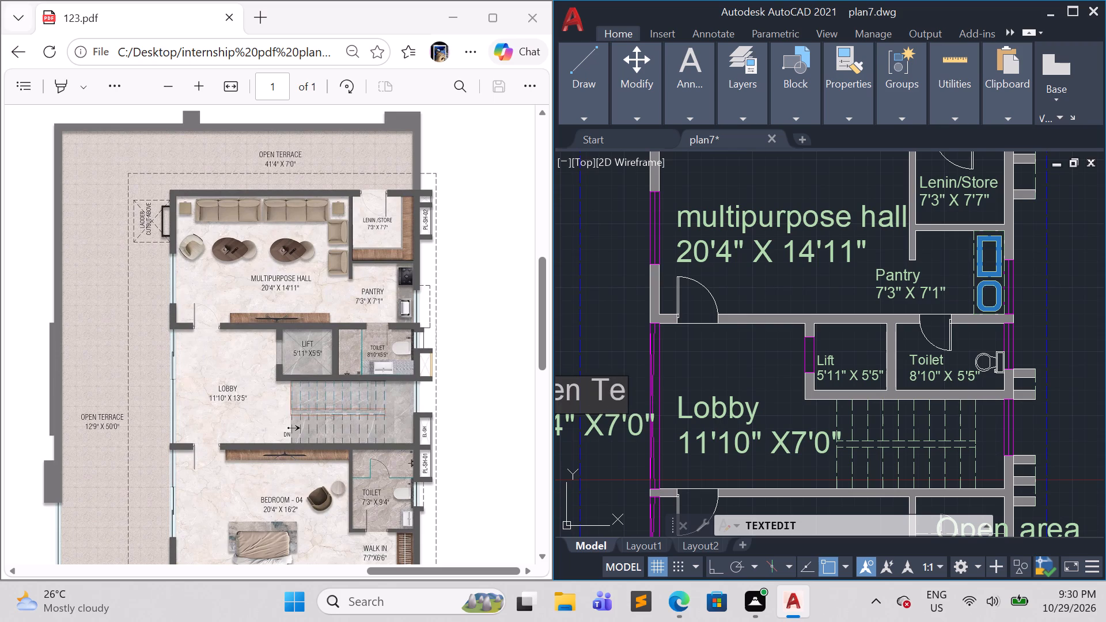
pyautogui.write('rrace')
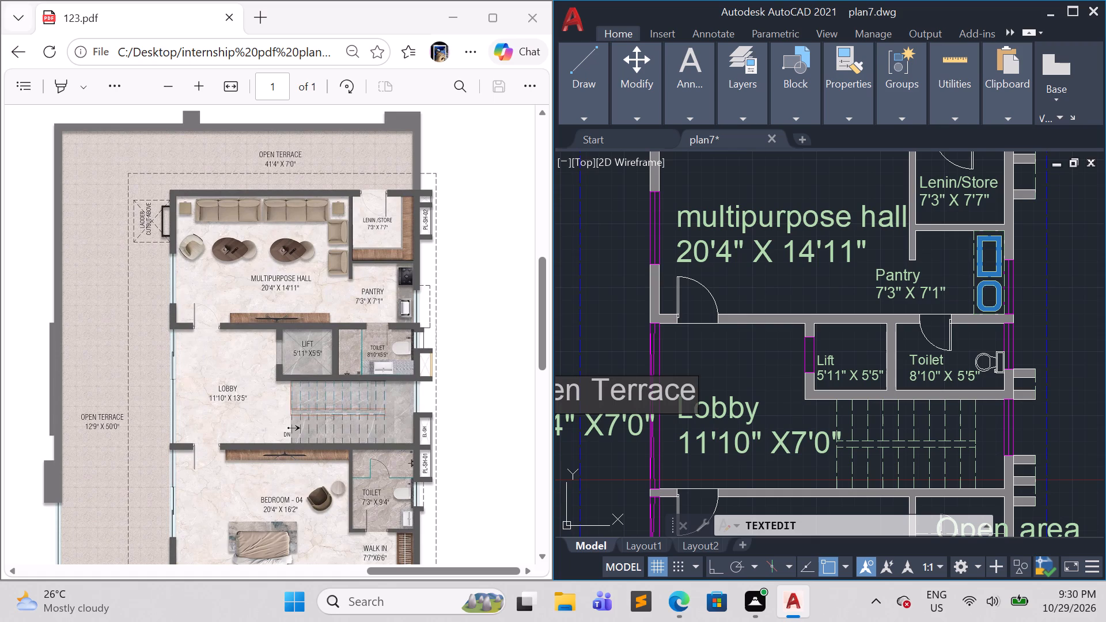
pyautogui.click(711, 375)
# Change the size line of the Open Terrace label to 12'9" X 50'0".
pyautogui.moveTo(723, 371); pyautogui.dragTo(771, 348, button='middle')
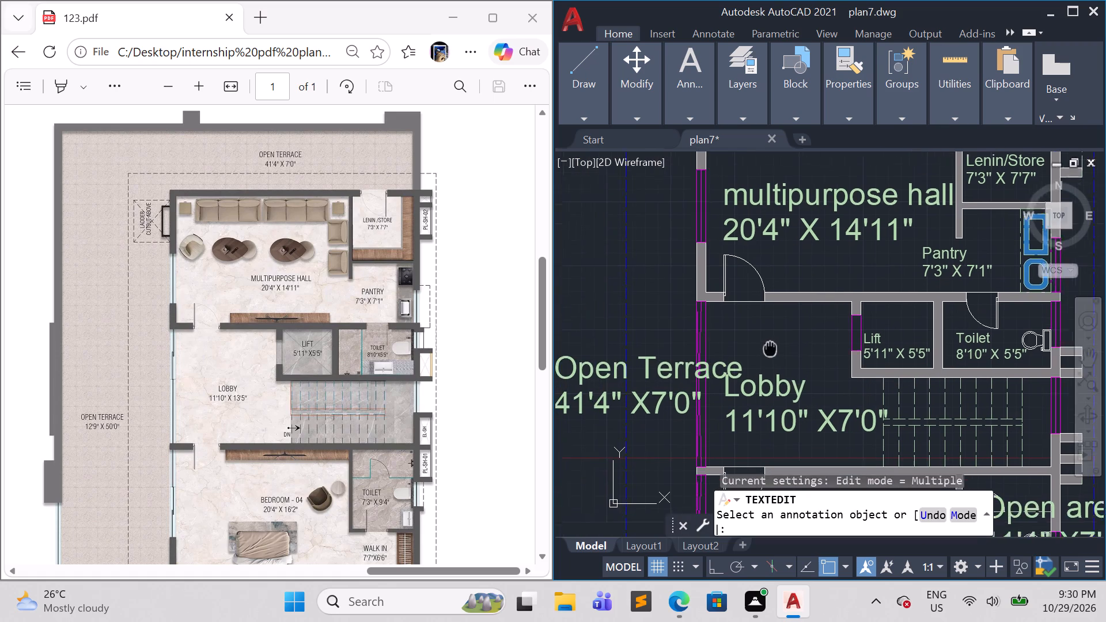
pyautogui.moveTo(771, 348); pyautogui.dragTo(799, 315, button='middle')
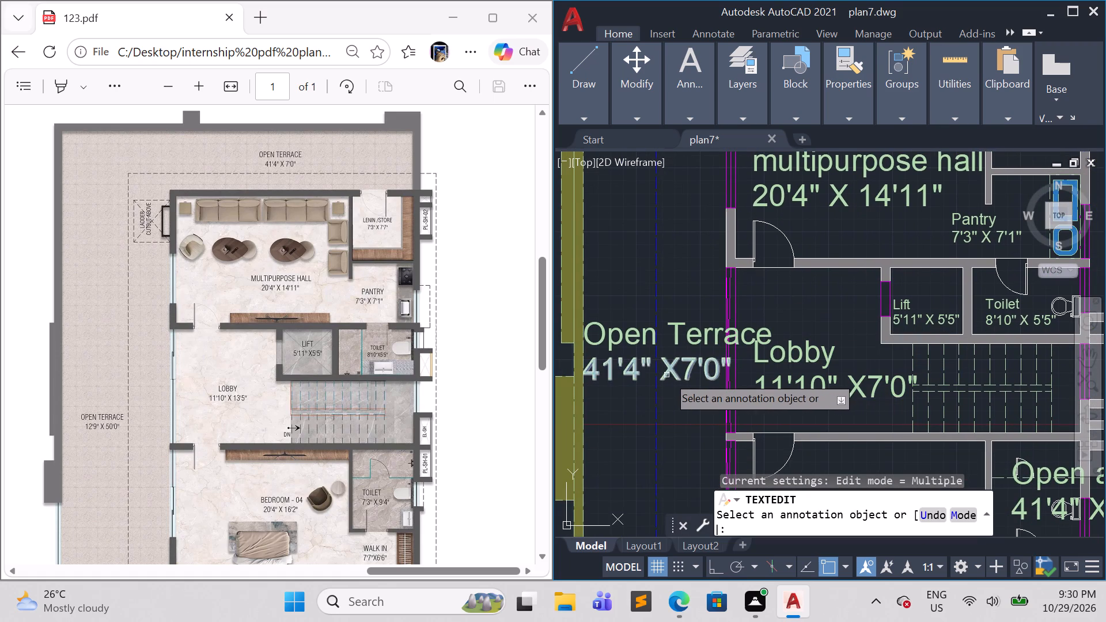
pyautogui.doubleClick(620, 373)
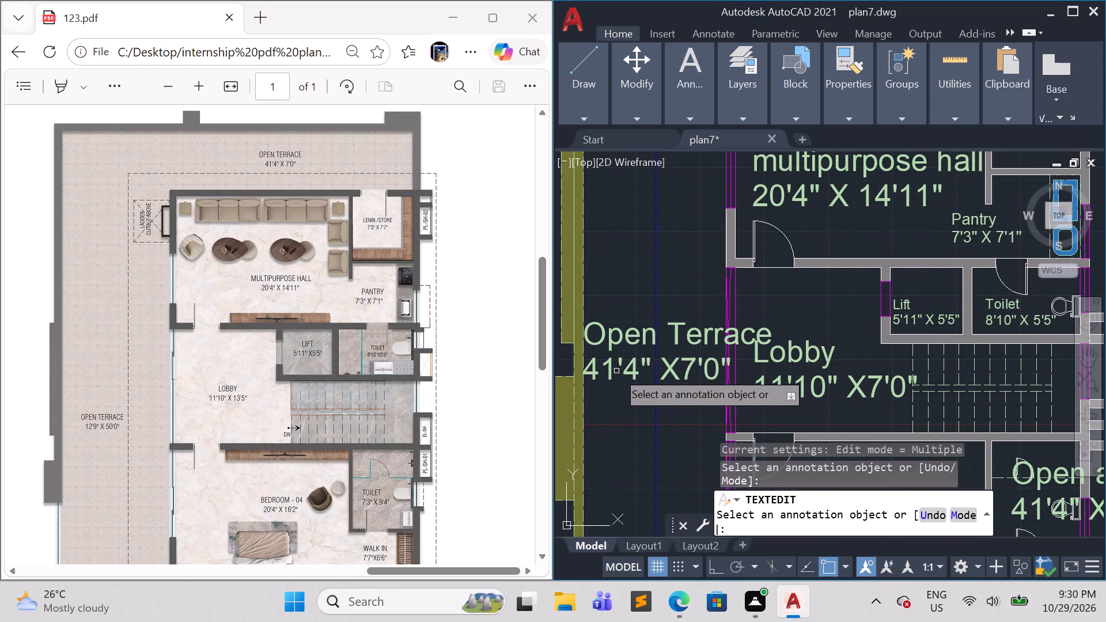
pyautogui.doubleClick(613, 367)
pyautogui.press('BackSpace')
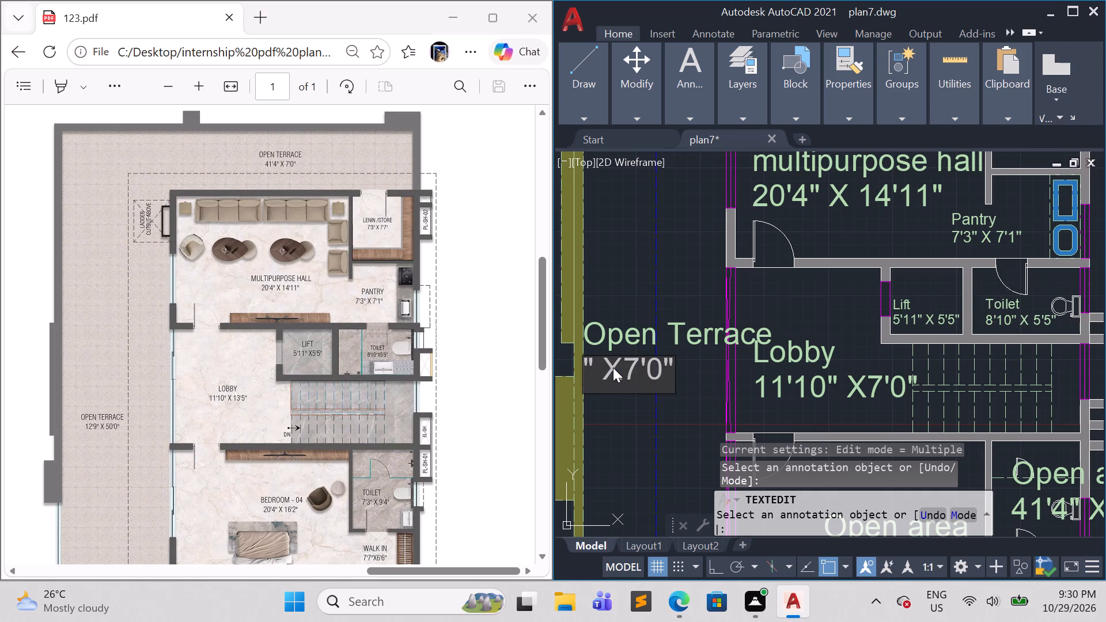
pyautogui.write('12')
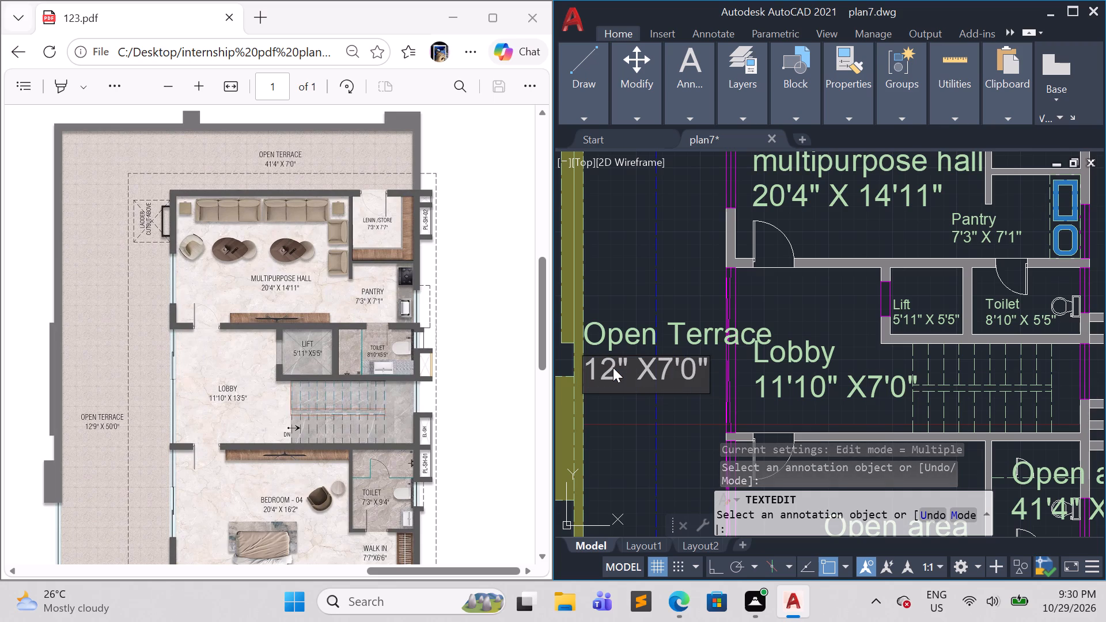
pyautogui.press("'")
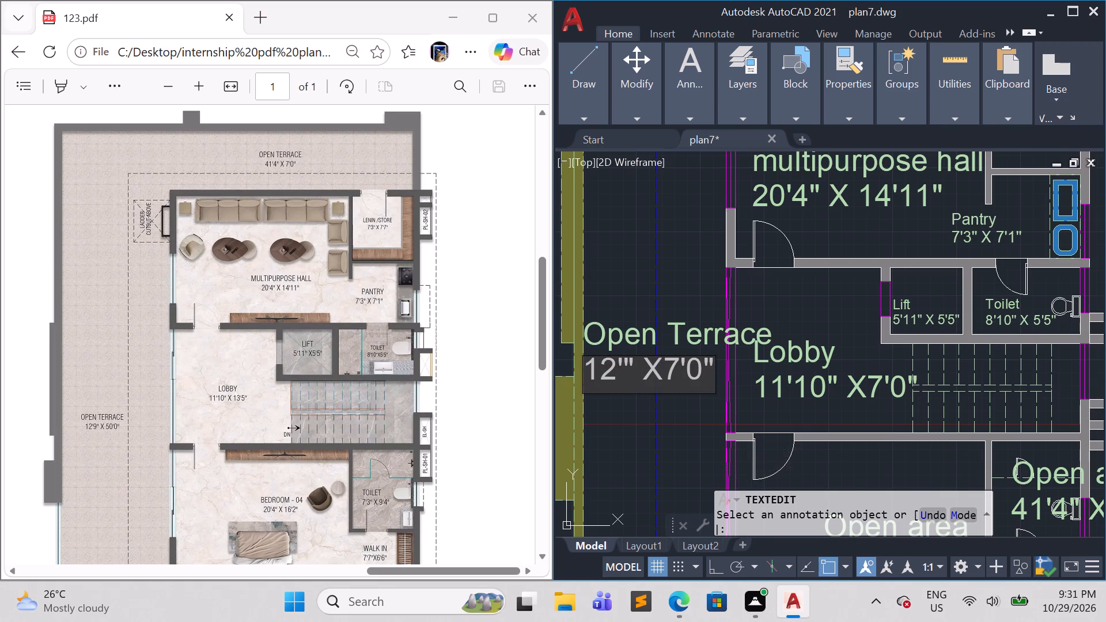
pyautogui.press('0')
pyautogui.press('BackSpace')
pyautogui.press('9')
pyautogui.click(684, 364)
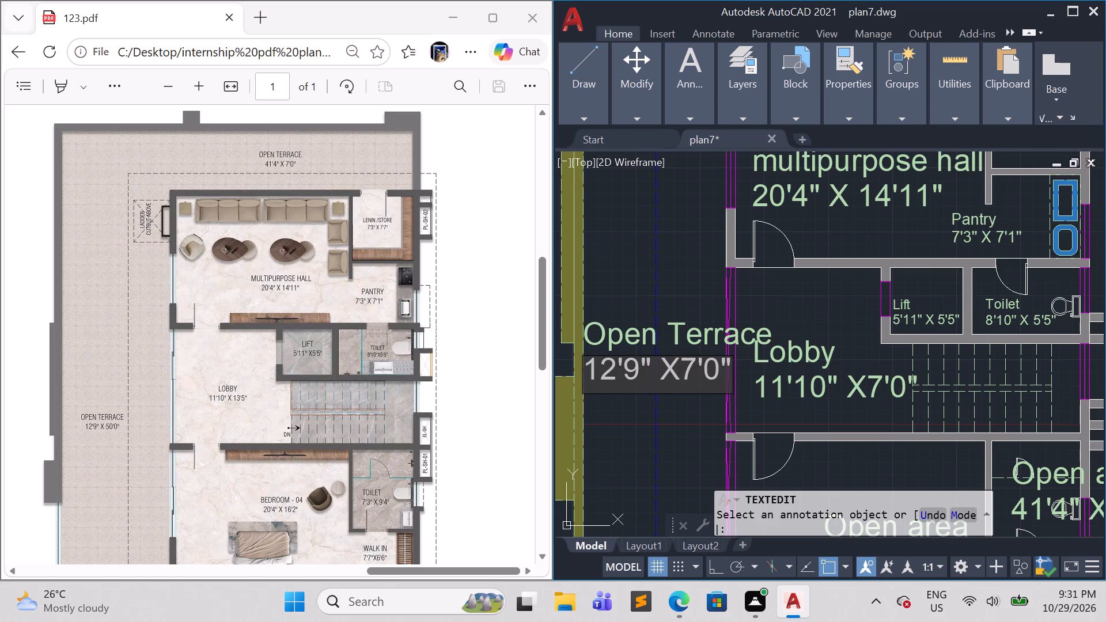
pyautogui.press('space')
pyautogui.click(700, 379)
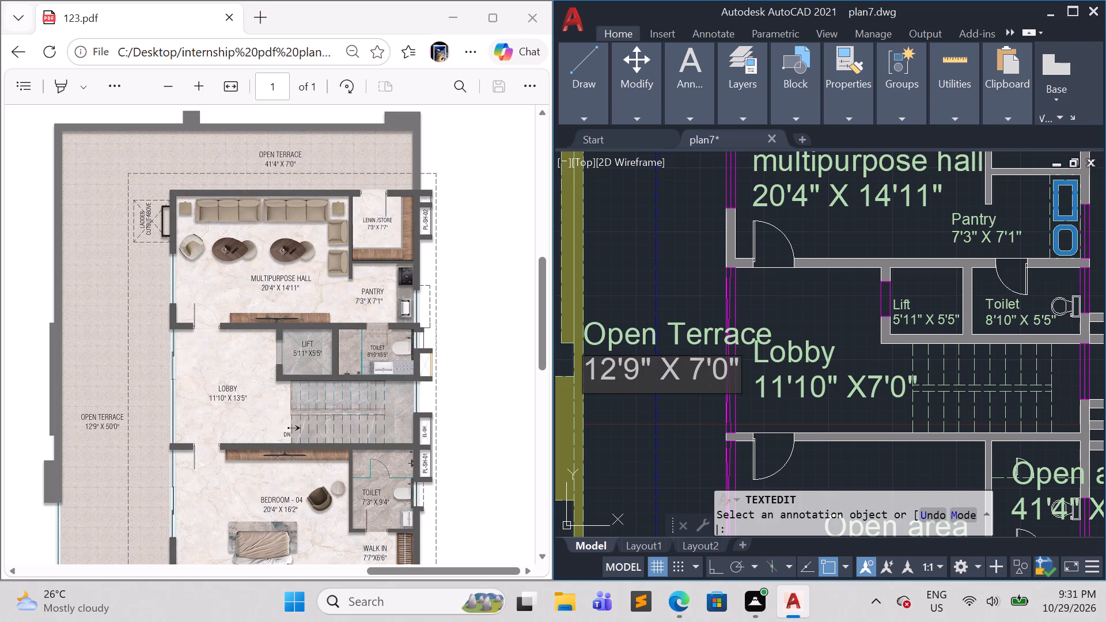
pyautogui.press('BackSpace')
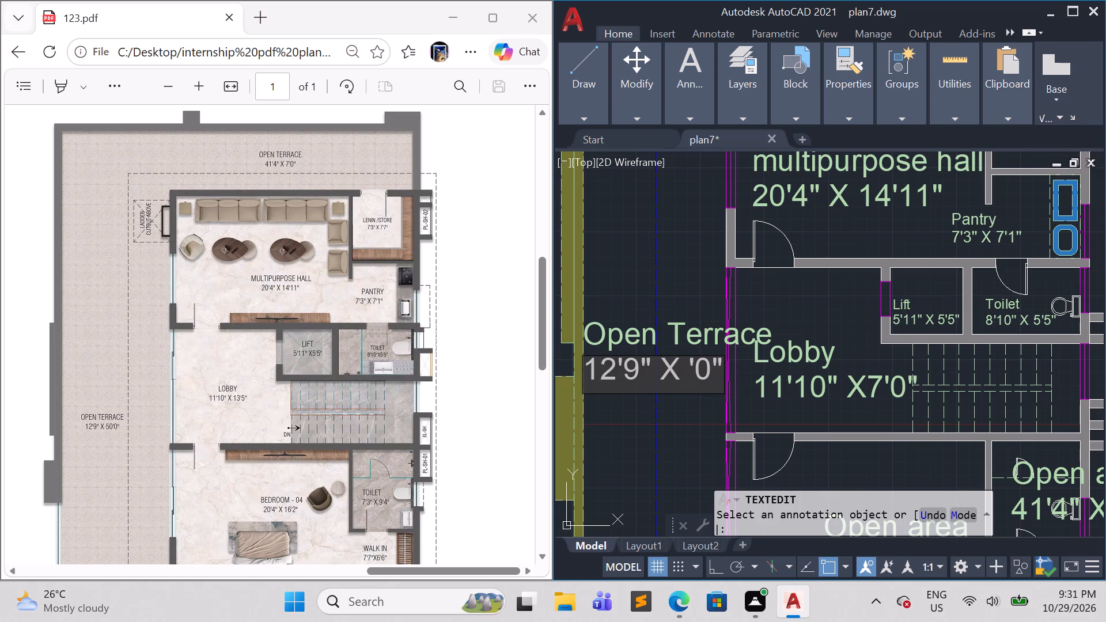
pyautogui.write('509')
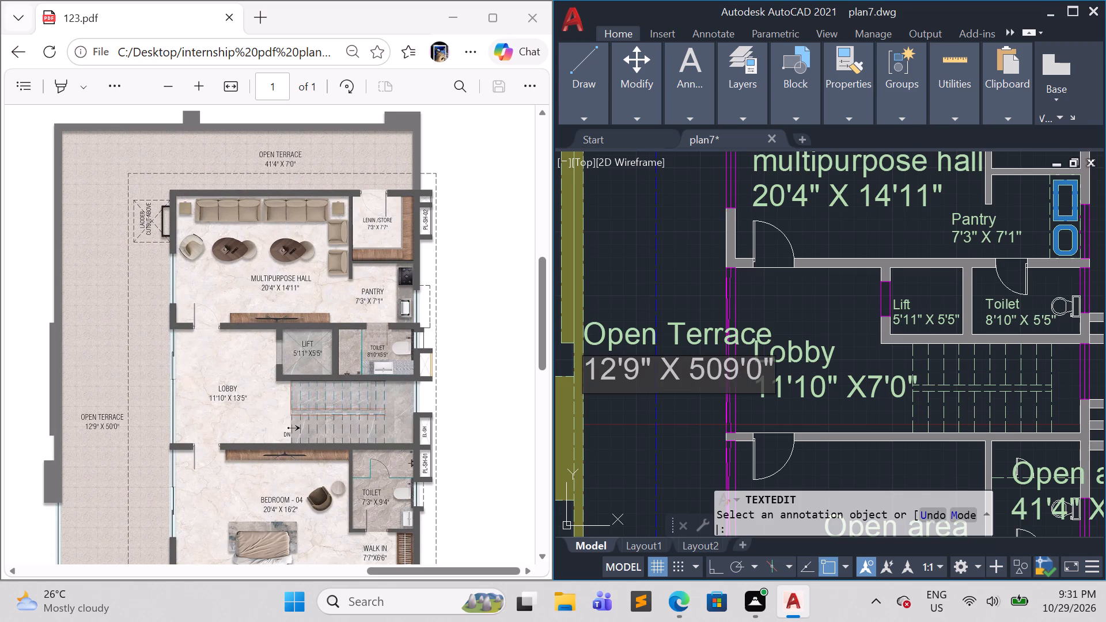
pyautogui.press('BackSpace')
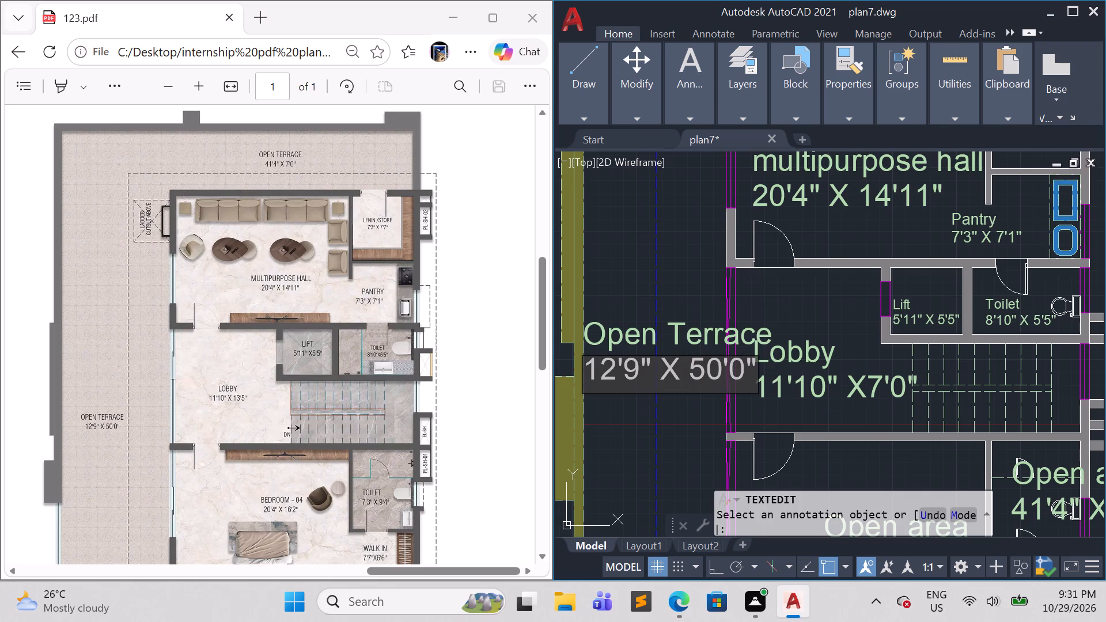
pyautogui.click(672, 426)
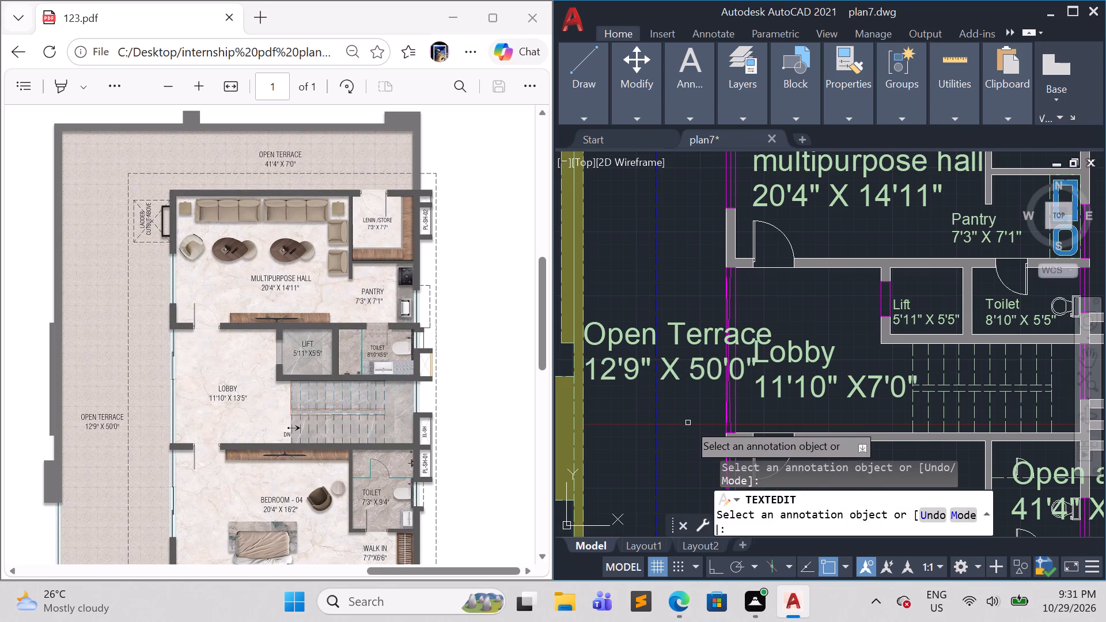
# Scale down both lines of the Open Terrace label from the start of its size line to fit within the terrace strip.
pyautogui.scroll(-2, 690, 422)
pyautogui.scroll(2, 694, 423)
pyautogui.press('Escape')
pyautogui.click(687, 408)
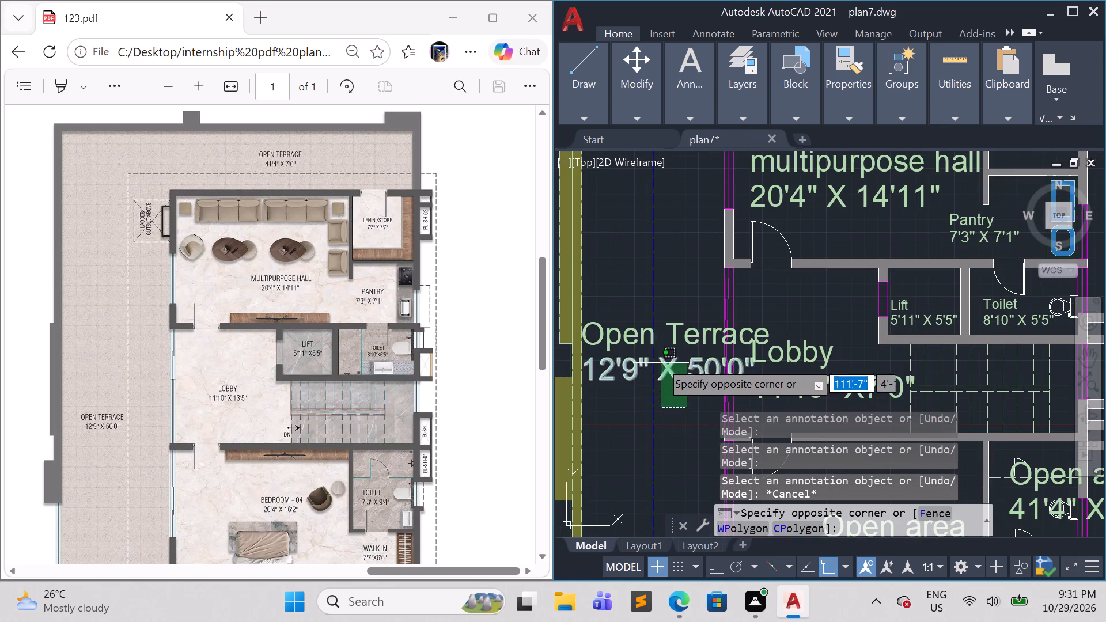
pyautogui.click(683, 336)
pyautogui.click(684, 372)
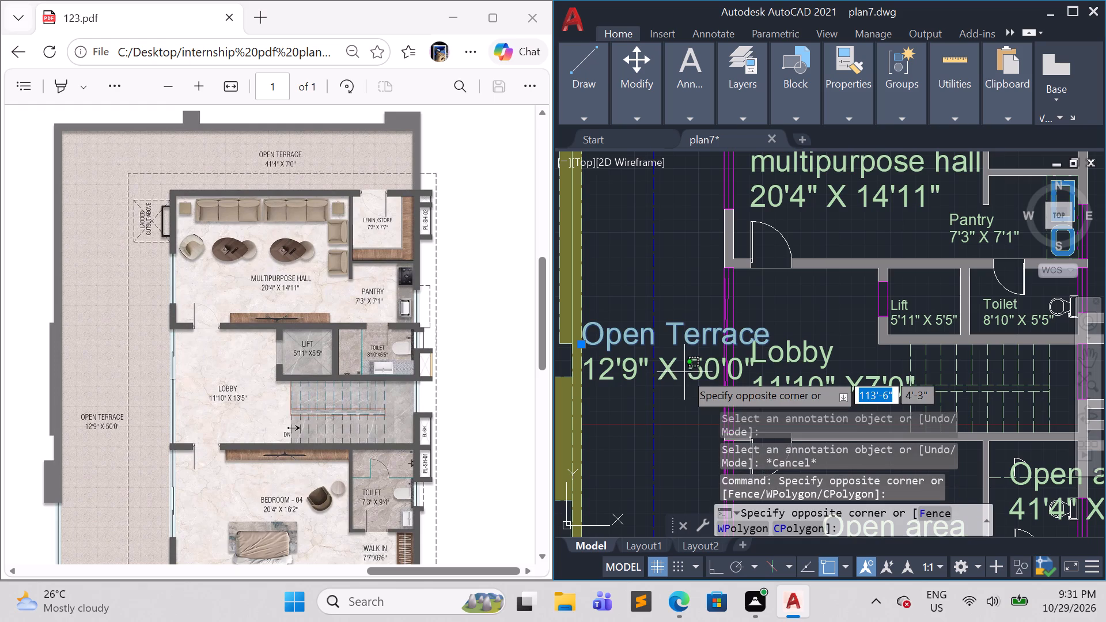
pyautogui.click(690, 371)
pyautogui.click(694, 403)
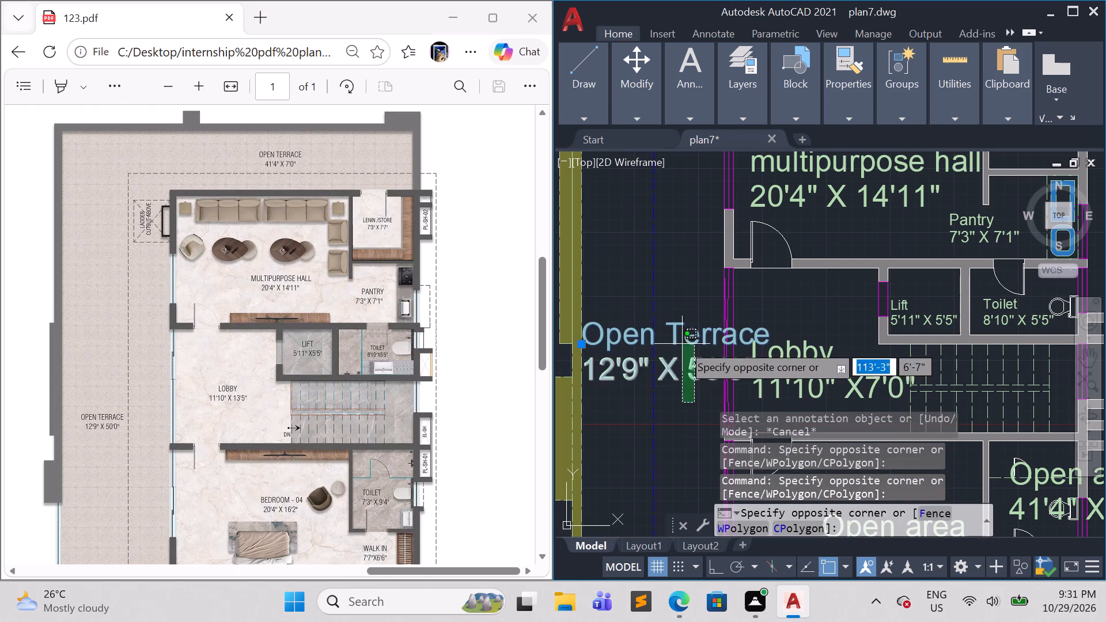
pyautogui.click(681, 343)
pyautogui.write('sc')
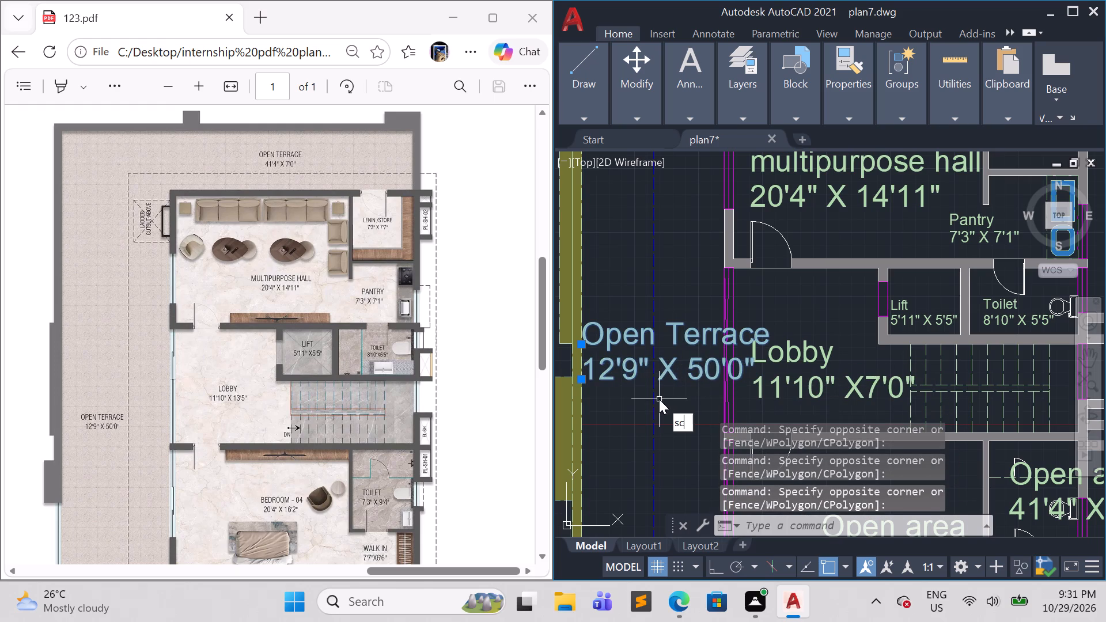
pyautogui.press('Return')
pyautogui.click(601, 383)
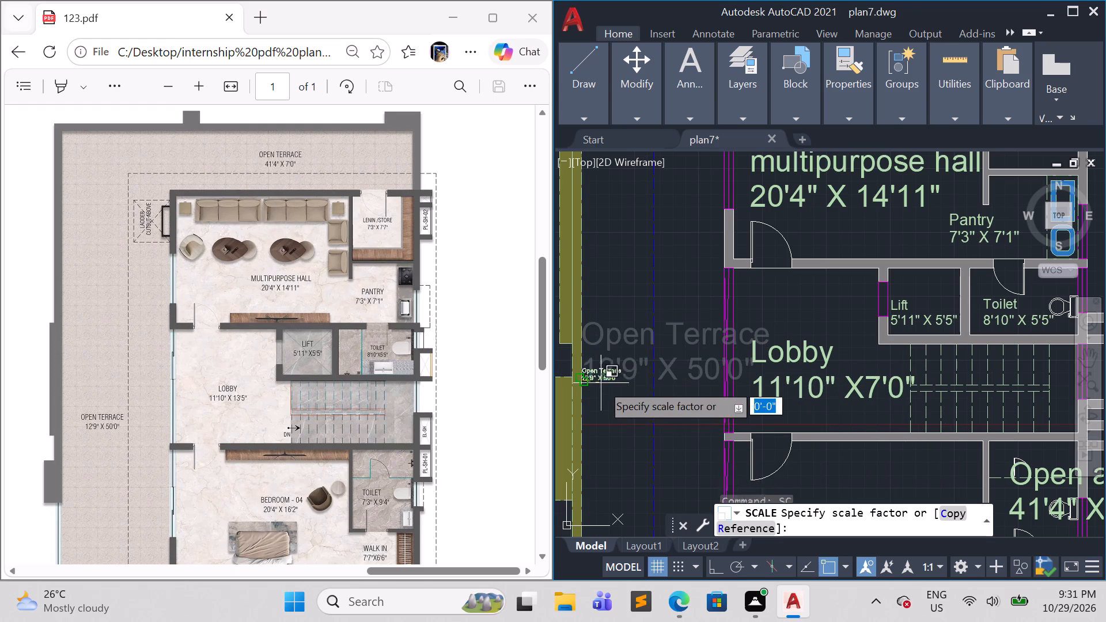
pyautogui.click(623, 417)
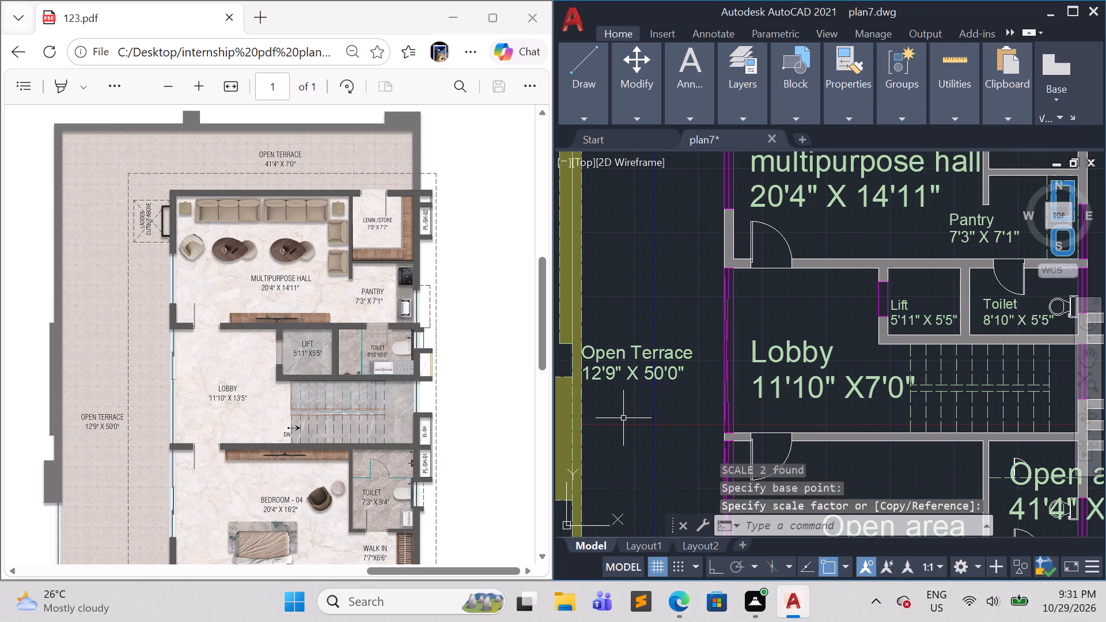
# Change the name line of the Open area label in the large room below the lobby to "Bed room -4".
pyautogui.scroll(-2, 638, 427)
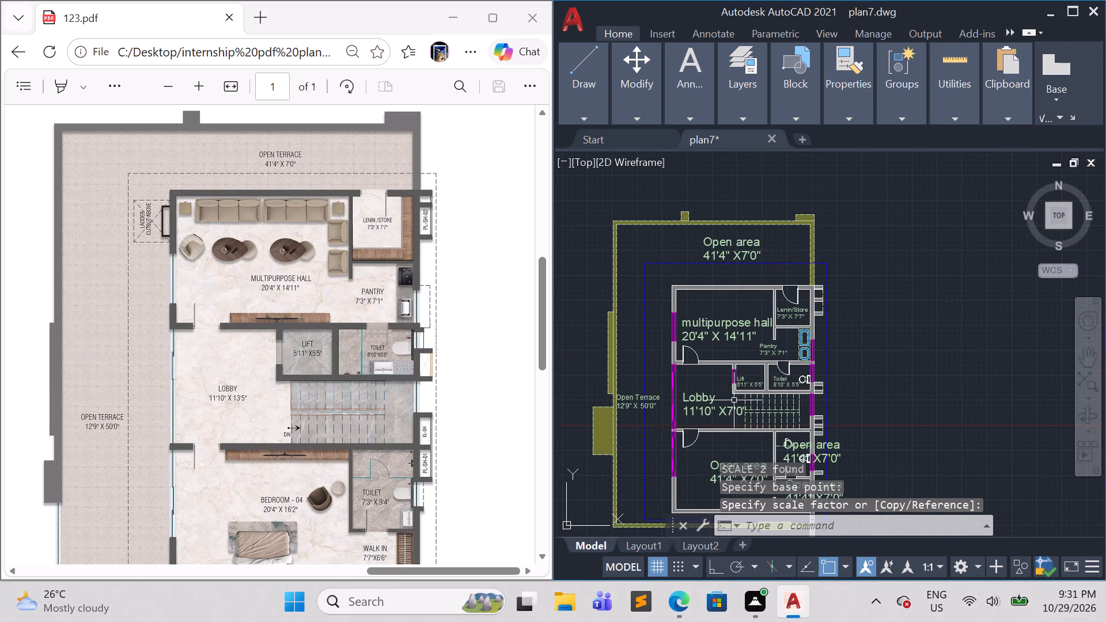
pyautogui.moveTo(721, 442); pyautogui.dragTo(726, 309, button='middle')
pyautogui.scroll(1, 768, 336)
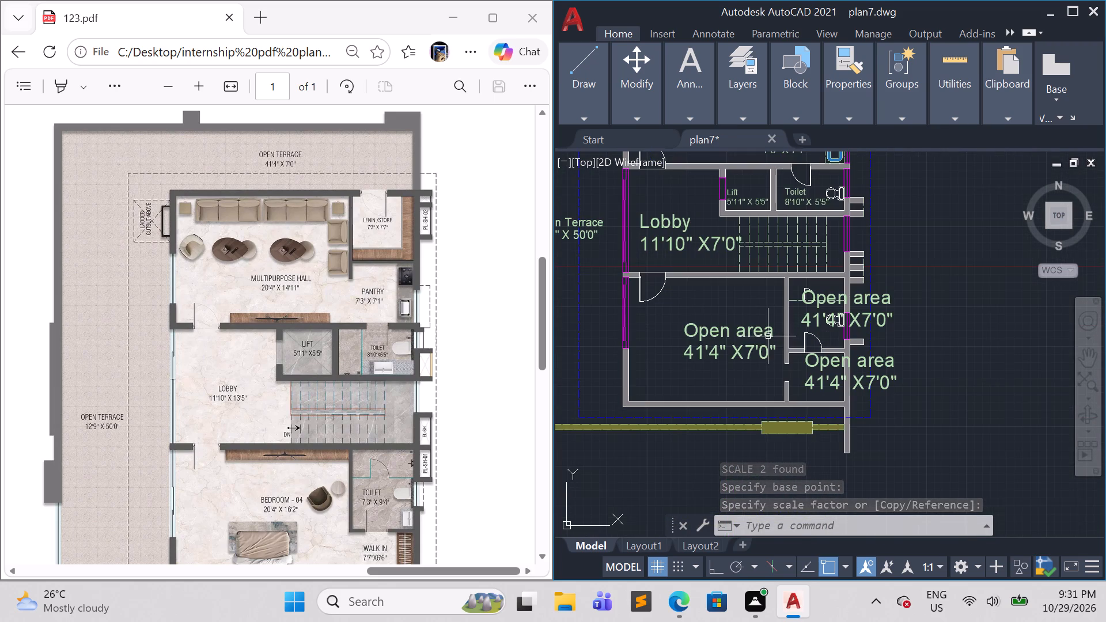
pyautogui.scroll(2, 266, 548)
pyautogui.scroll(-5, 266, 548)
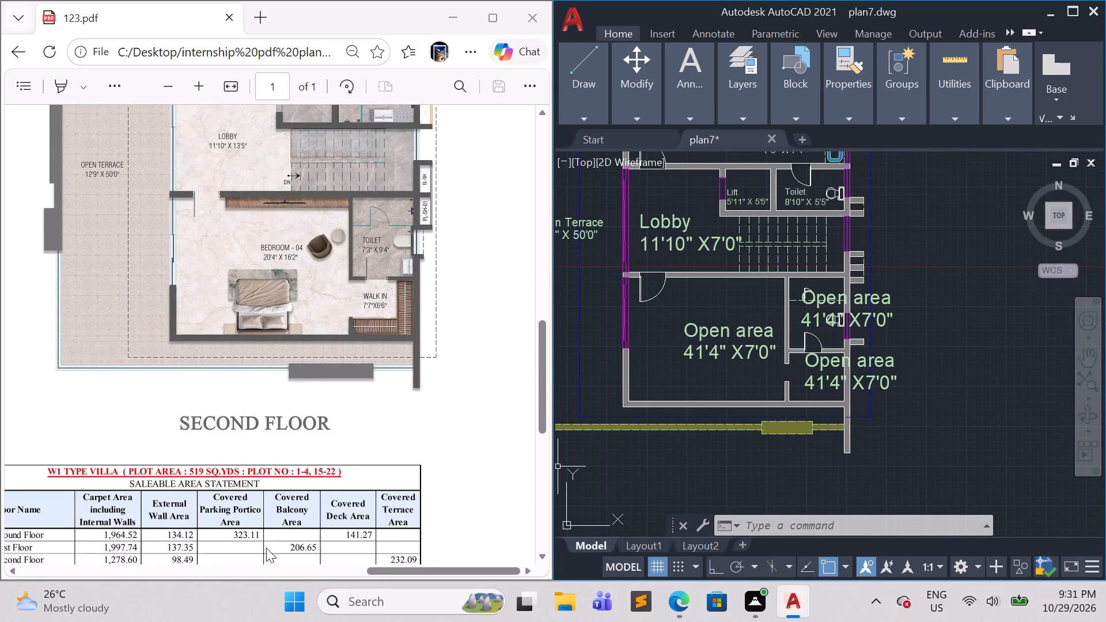
pyautogui.doubleClick(756, 335)
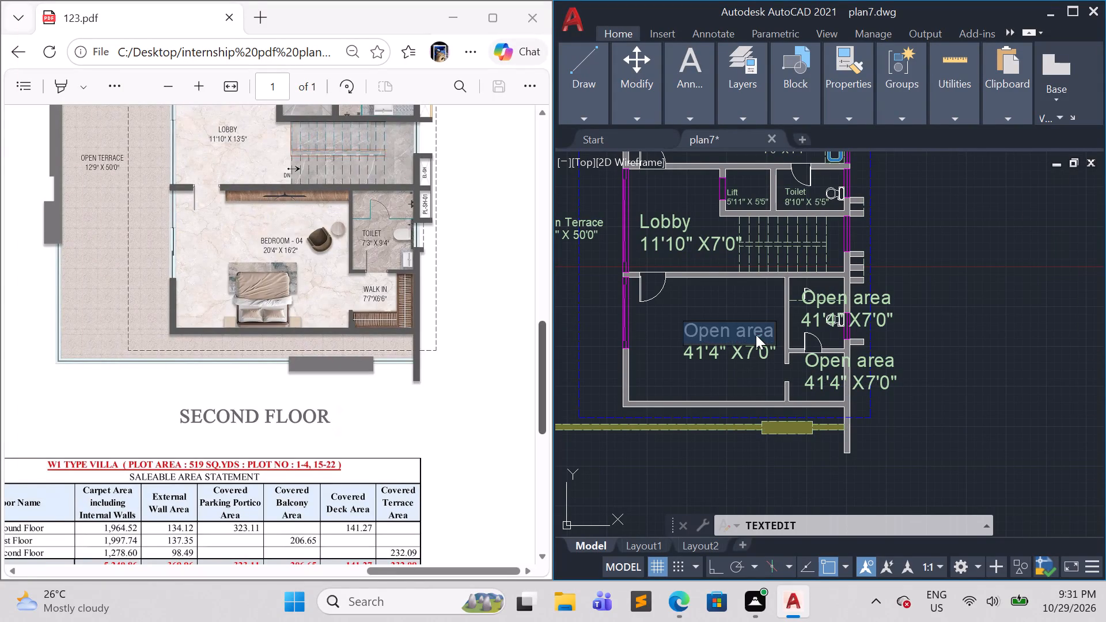
pyautogui.press('BackSpace')
pyautogui.write('Bed room -')
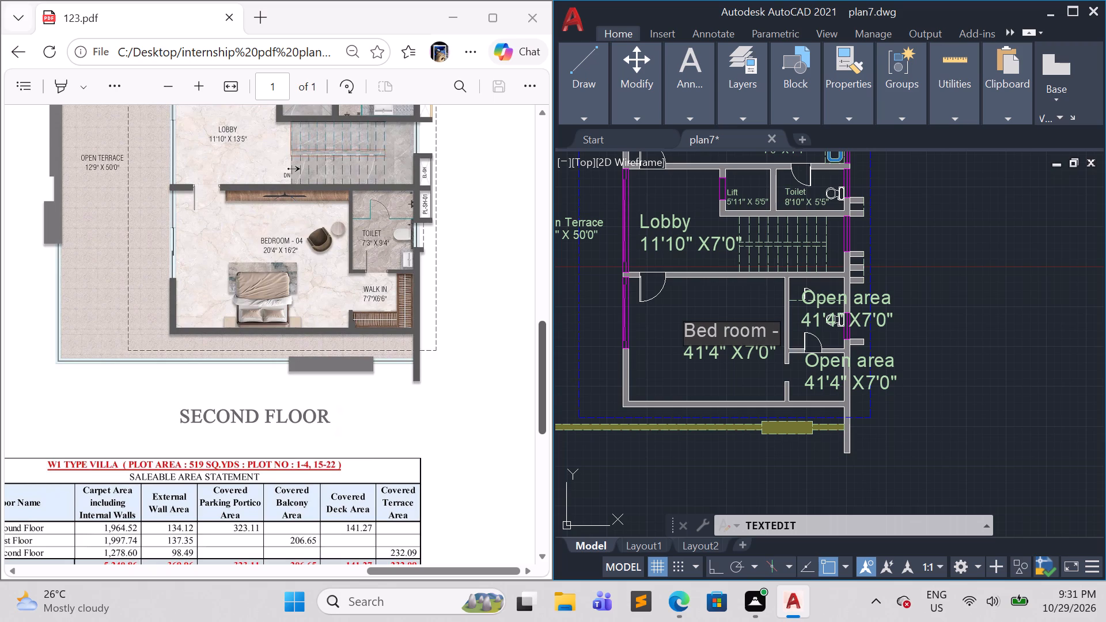
pyautogui.press('4')
pyautogui.click(735, 365)
# Change the size line of the Bed room -4 label to 20'4" X 16''2".
pyautogui.doubleClick(715, 351)
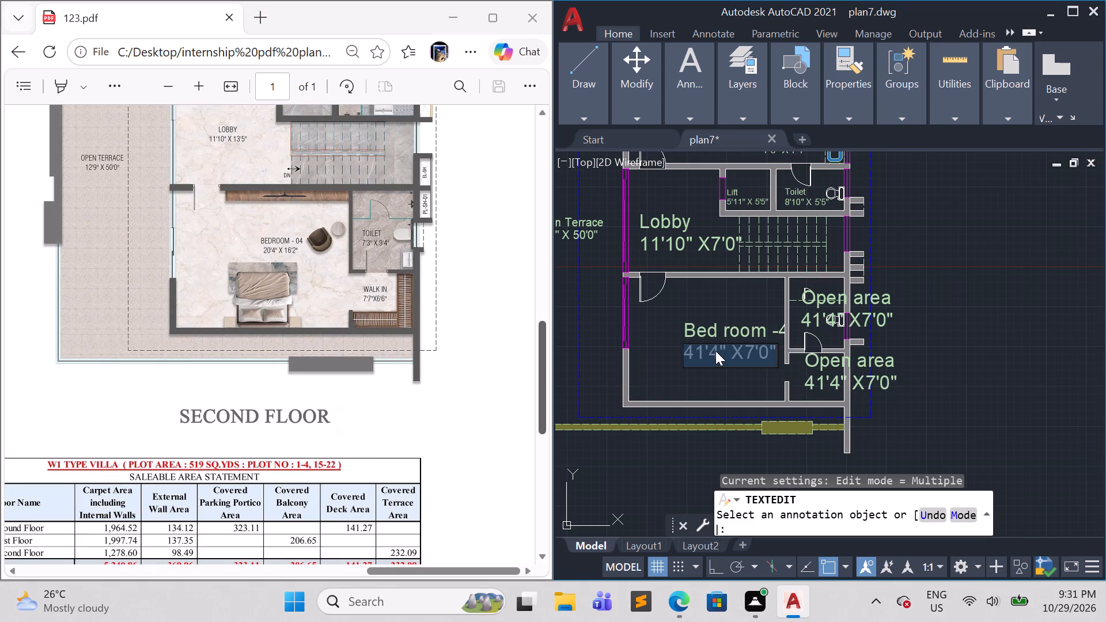
pyautogui.press('BackSpace')
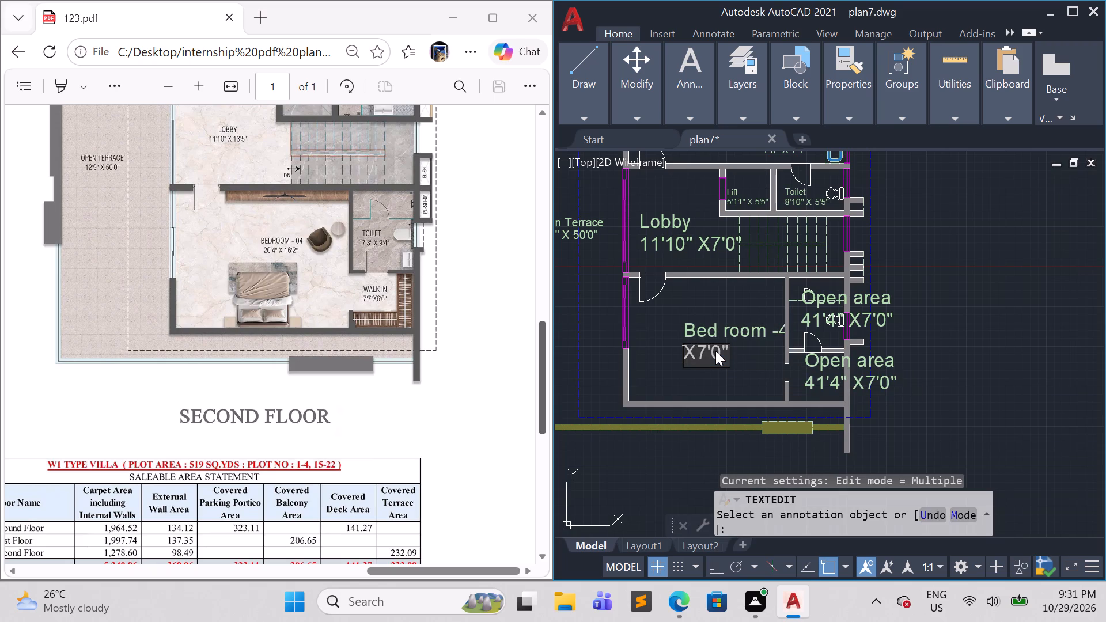
pyautogui.write("20'")
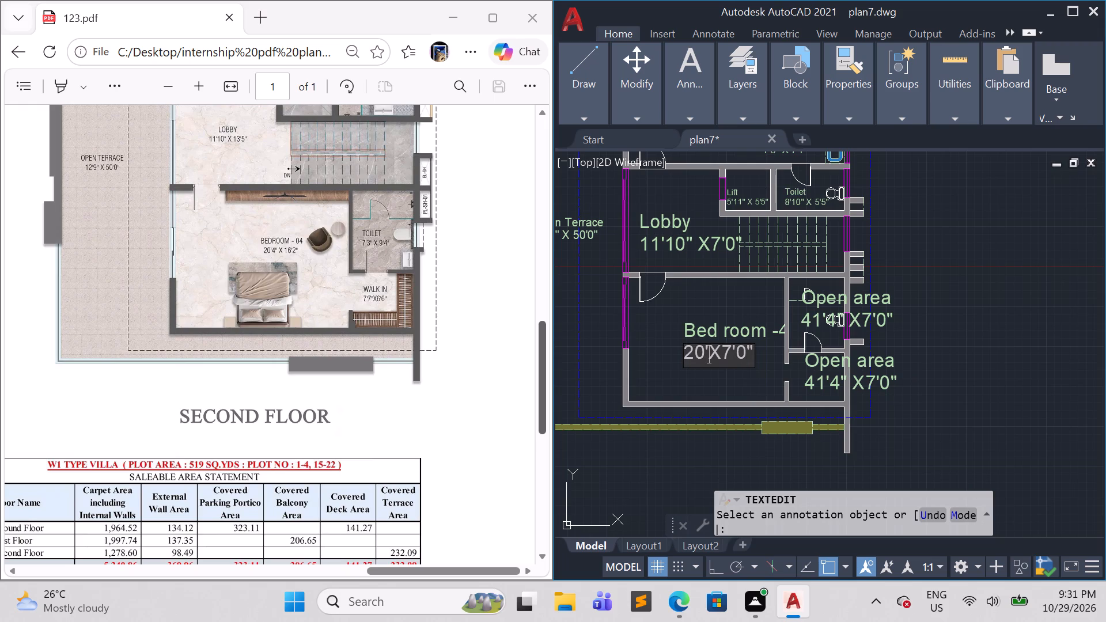
pyautogui.write('4"')
pyautogui.press('space')
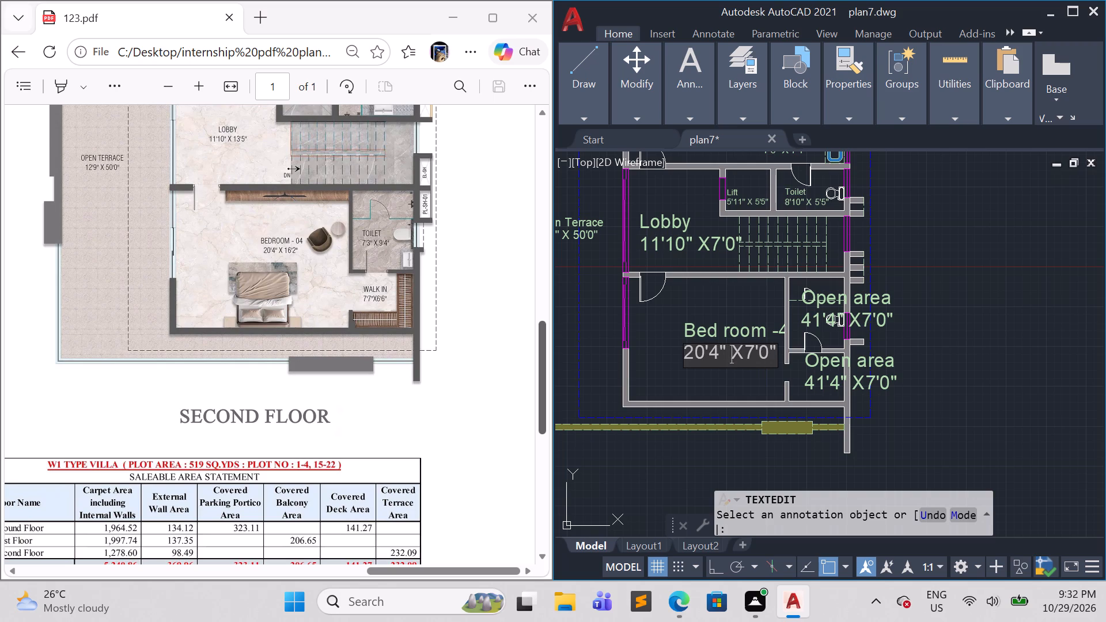
pyautogui.press('Right')
pyautogui.press('space')
pyautogui.press('Right')
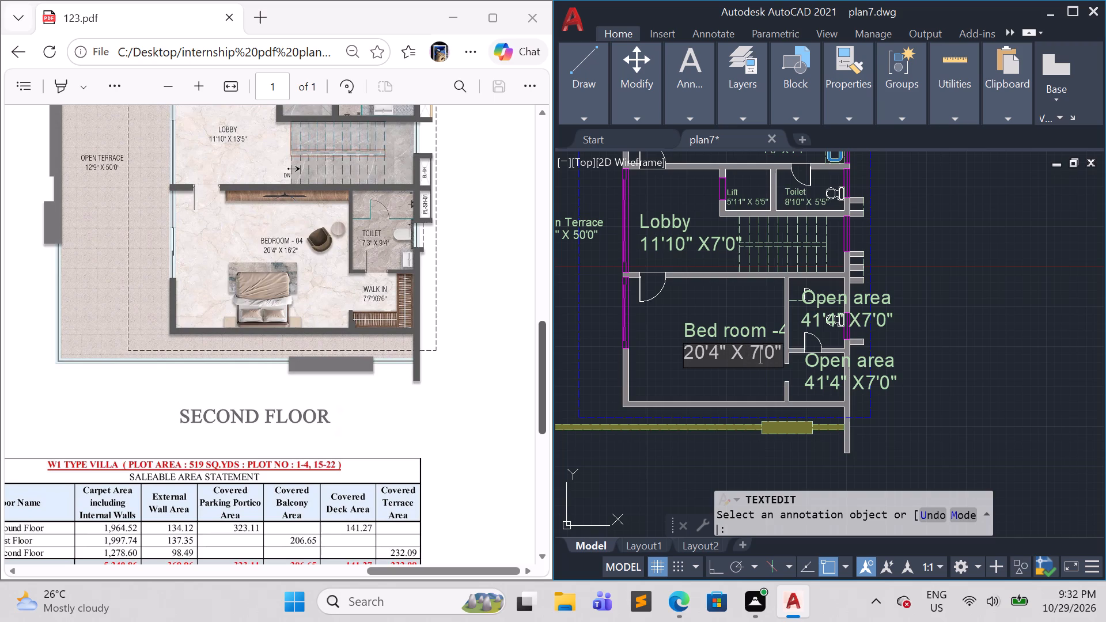
pyautogui.press('BackSpace')
pyautogui.press('1')
pyautogui.write("6'")
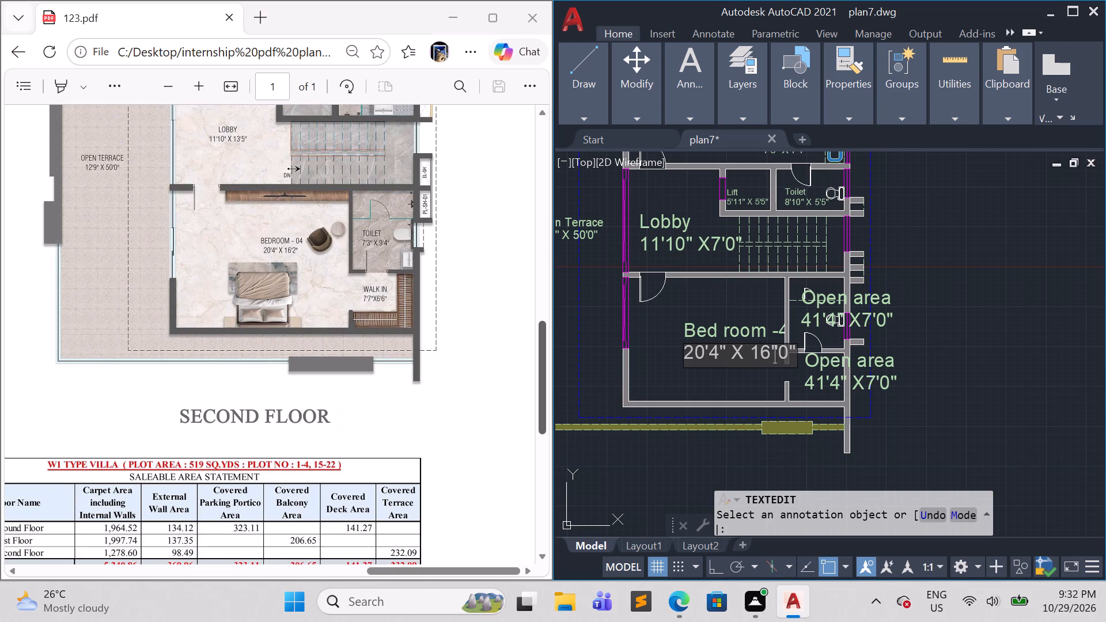
pyautogui.press('Right')
pyautogui.press('Right')
pyautogui.press('BackSpace')
pyautogui.press('2')
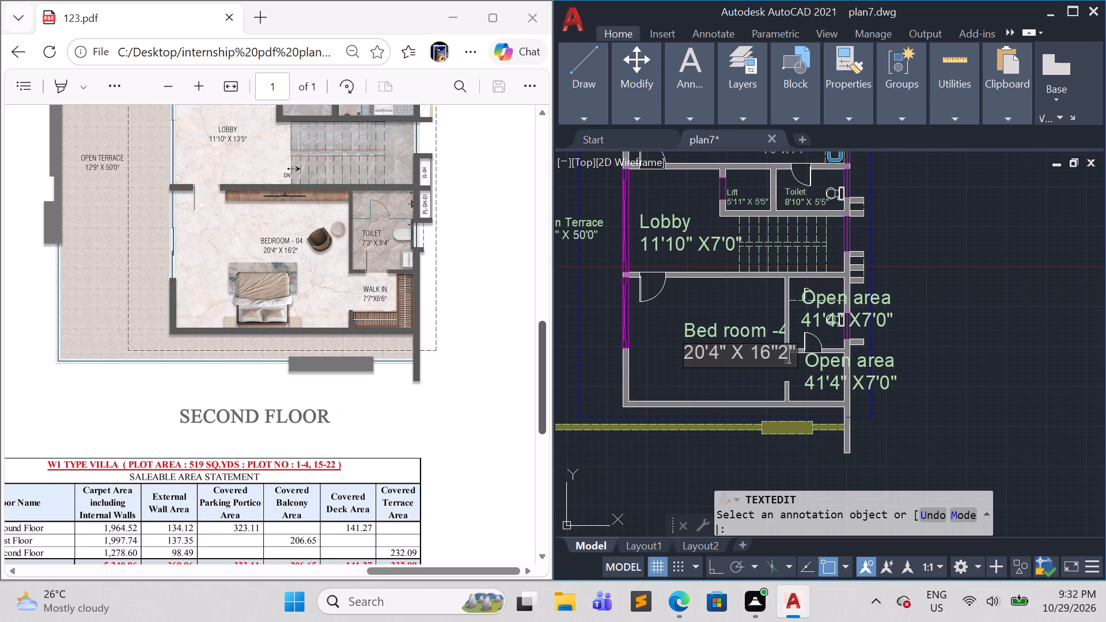
pyautogui.click(693, 380)
pyautogui.press('Escape')
# Scale down both lines of the Bed room -4 label slightly from the start of its size line to fit the room.
pyautogui.click(734, 380)
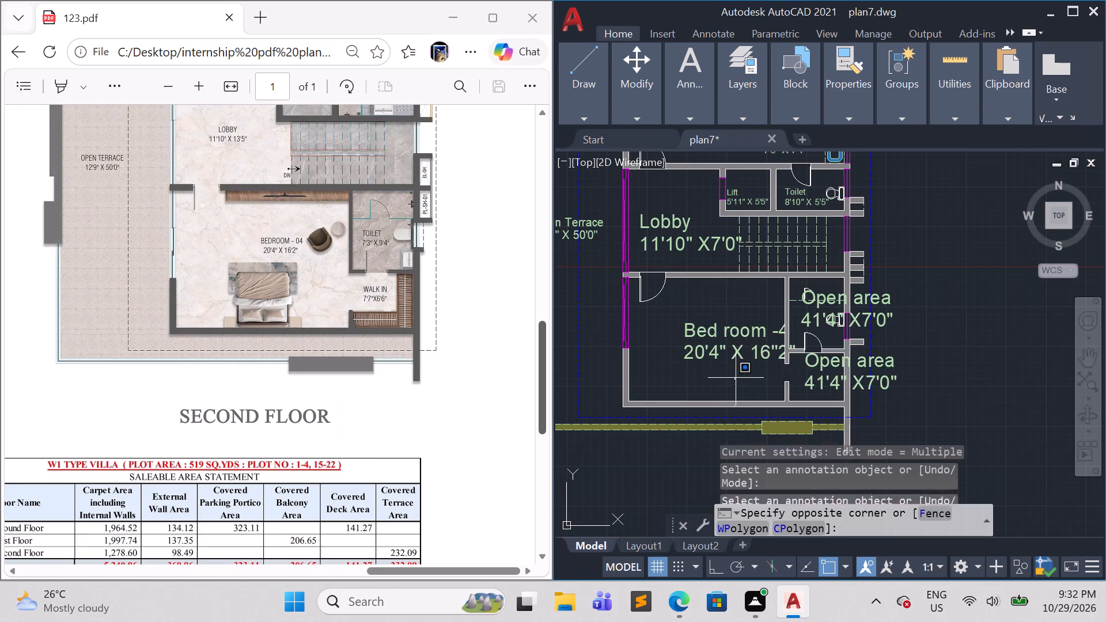
pyautogui.click(716, 323)
pyautogui.write('sc')
pyautogui.press('Return')
pyautogui.click(681, 367)
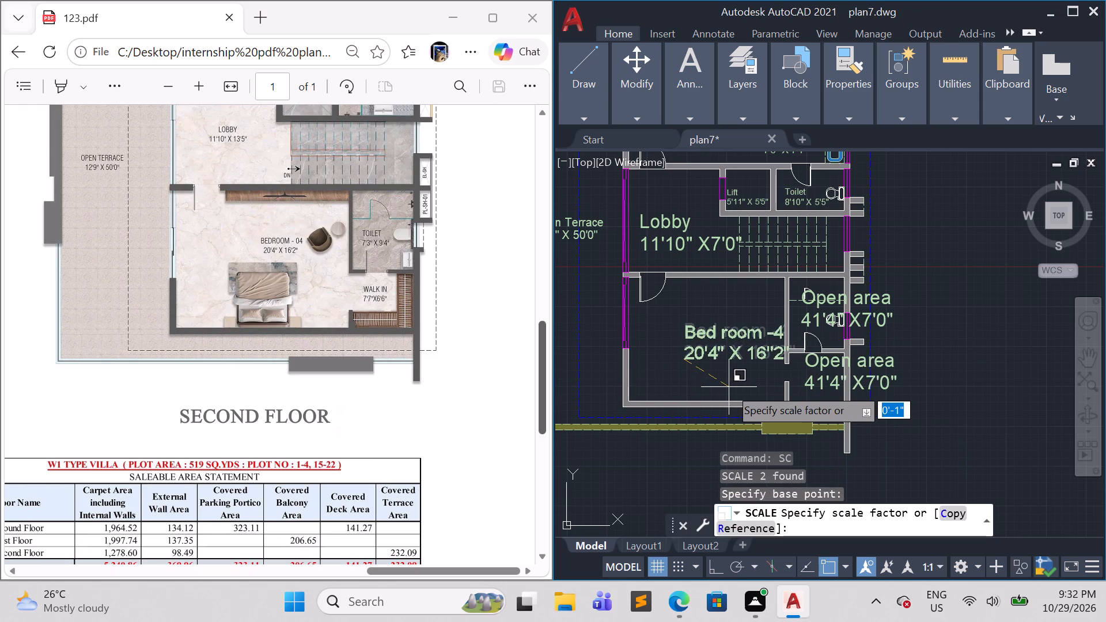
pyautogui.click(724, 386)
# Move both lines of the Bed room -4 label up and toward the window wall, just below the room's door.
pyautogui.click(745, 371)
pyautogui.click(714, 335)
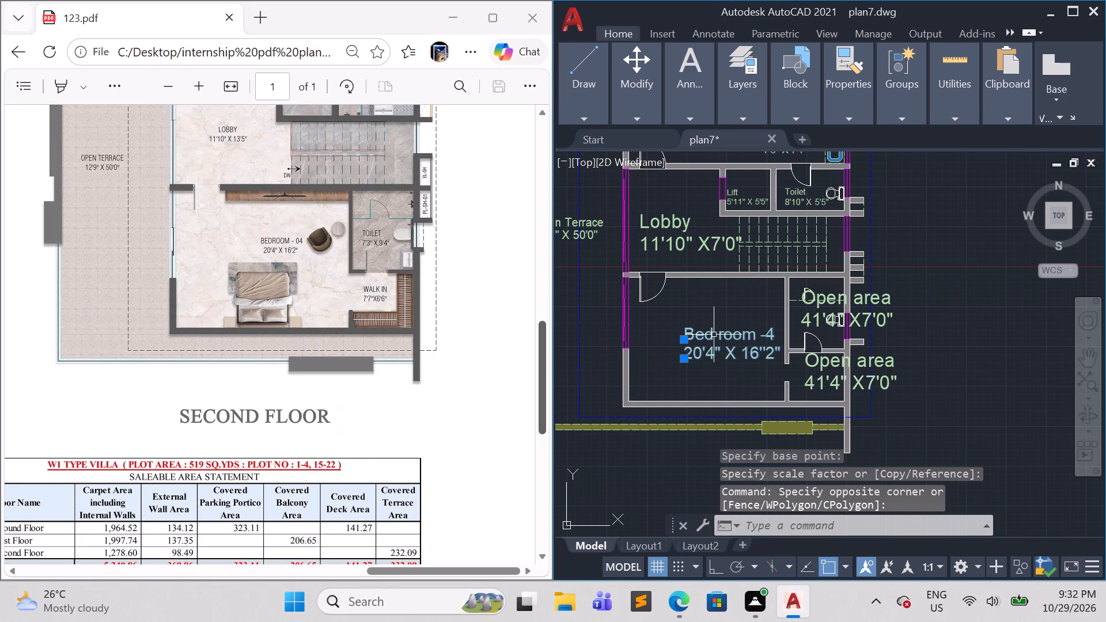
pyautogui.press('m')
pyautogui.press('Return')
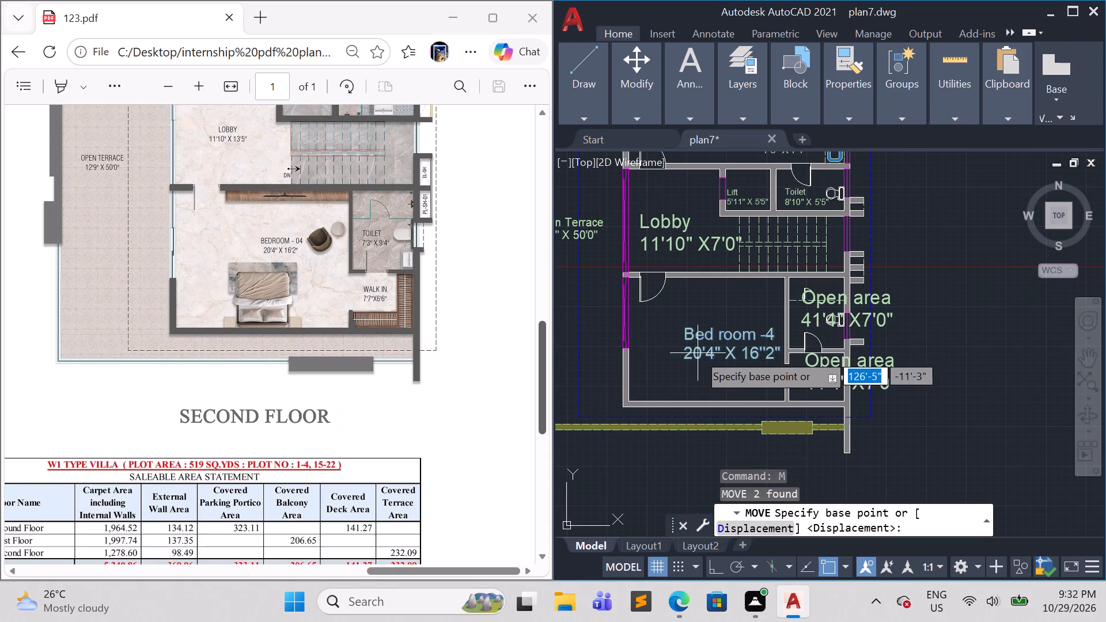
pyautogui.click(692, 358)
pyautogui.click(659, 331)
# Rotate the loose bed above the First floor plan to 270° about its lower pillow-end corner, so the pillows face downward.
pyautogui.scroll(-2, 658, 342)
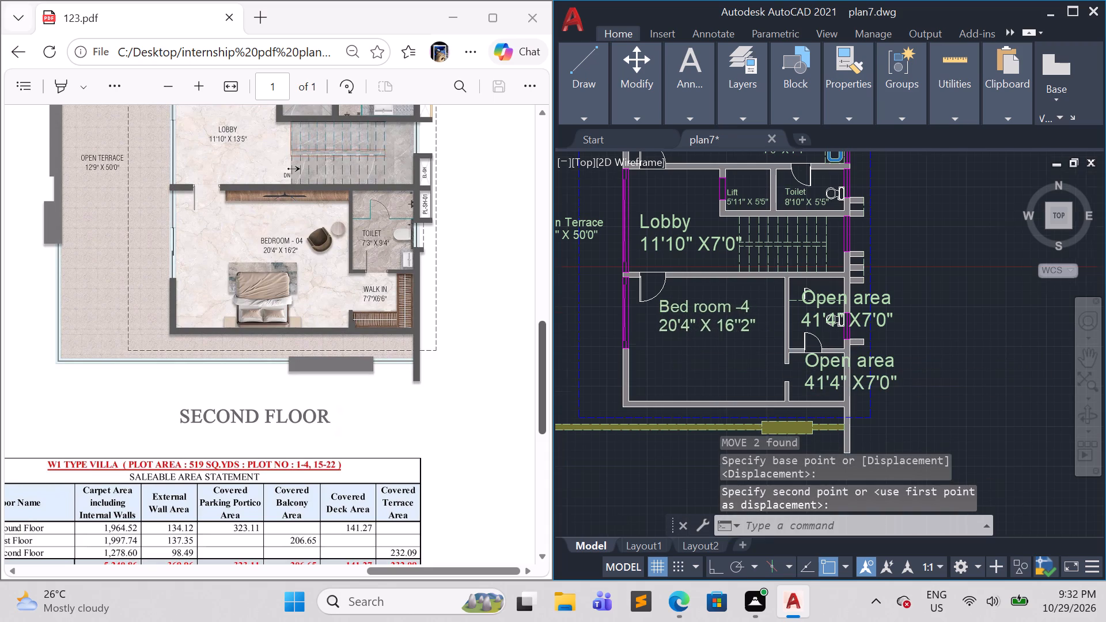
pyautogui.scroll(-2, 658, 342)
pyautogui.scroll(2, 601, 265)
pyautogui.scroll(-1, 635, 298)
pyautogui.moveTo(635, 298); pyautogui.dragTo(637, 299, button='middle')
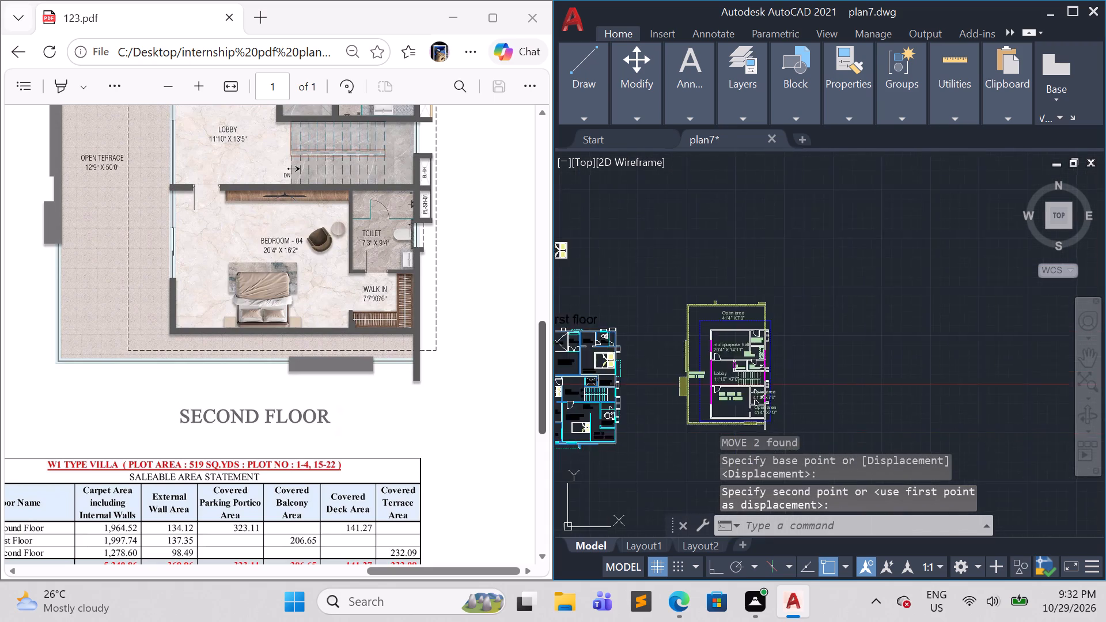
pyautogui.moveTo(637, 299); pyautogui.dragTo(746, 276, button='middle')
pyautogui.click(696, 259)
pyautogui.click(623, 210)
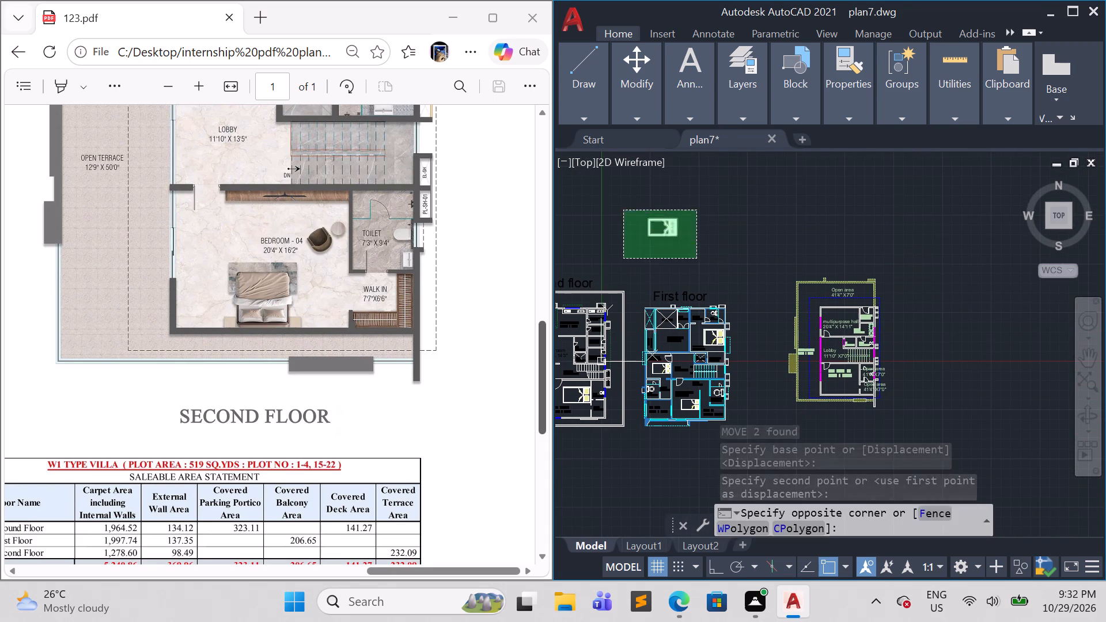
pyautogui.write('ro')
pyautogui.press('Return')
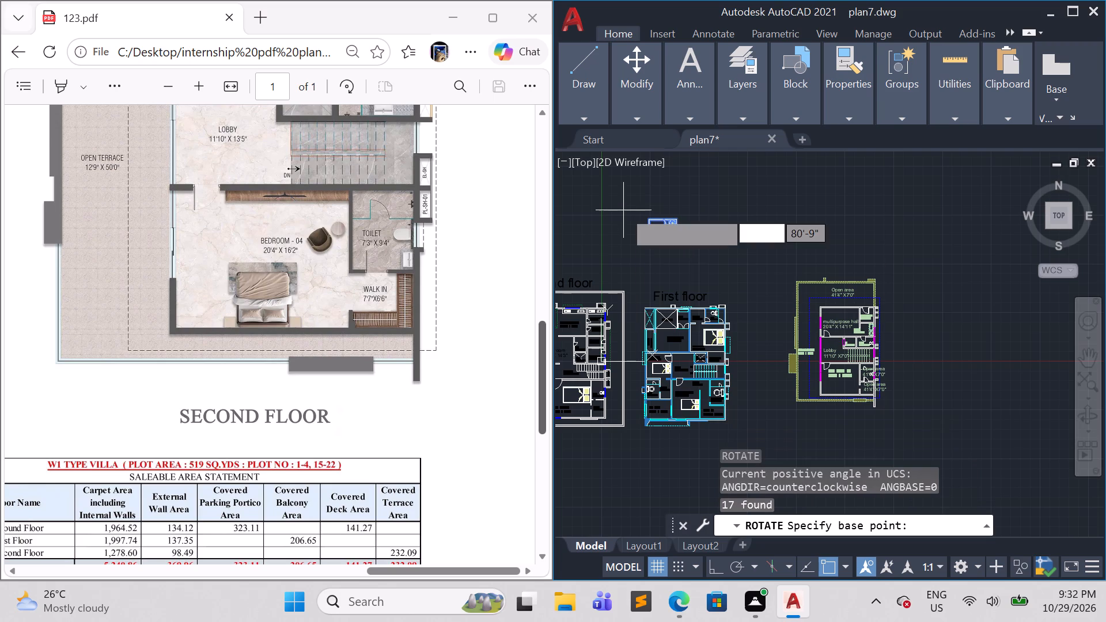
pyautogui.scroll(2, 664, 242)
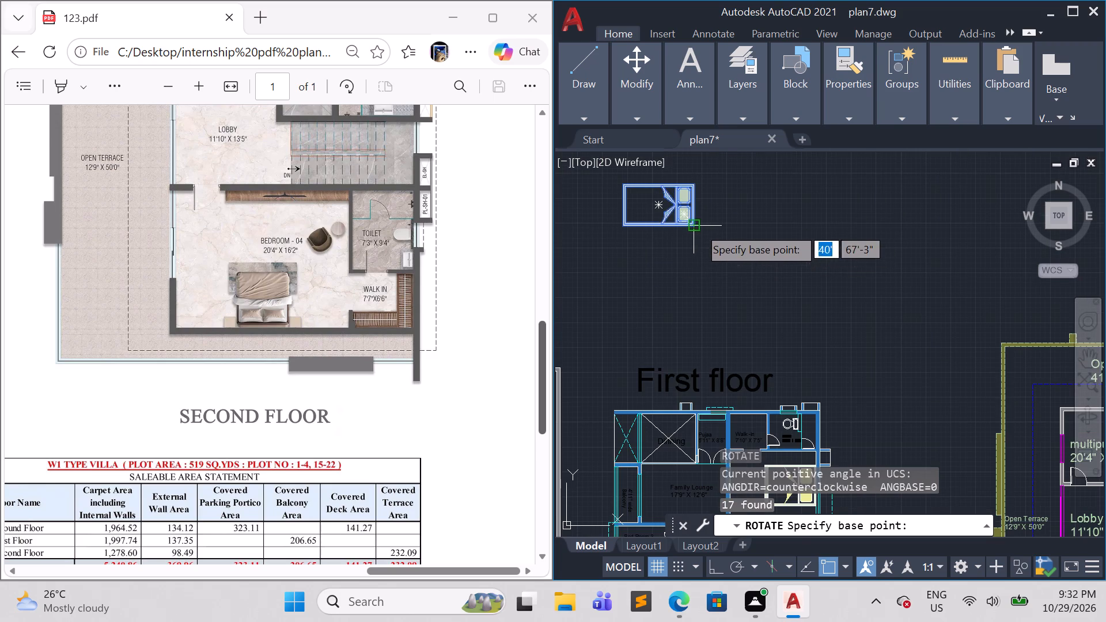
pyautogui.click(698, 226)
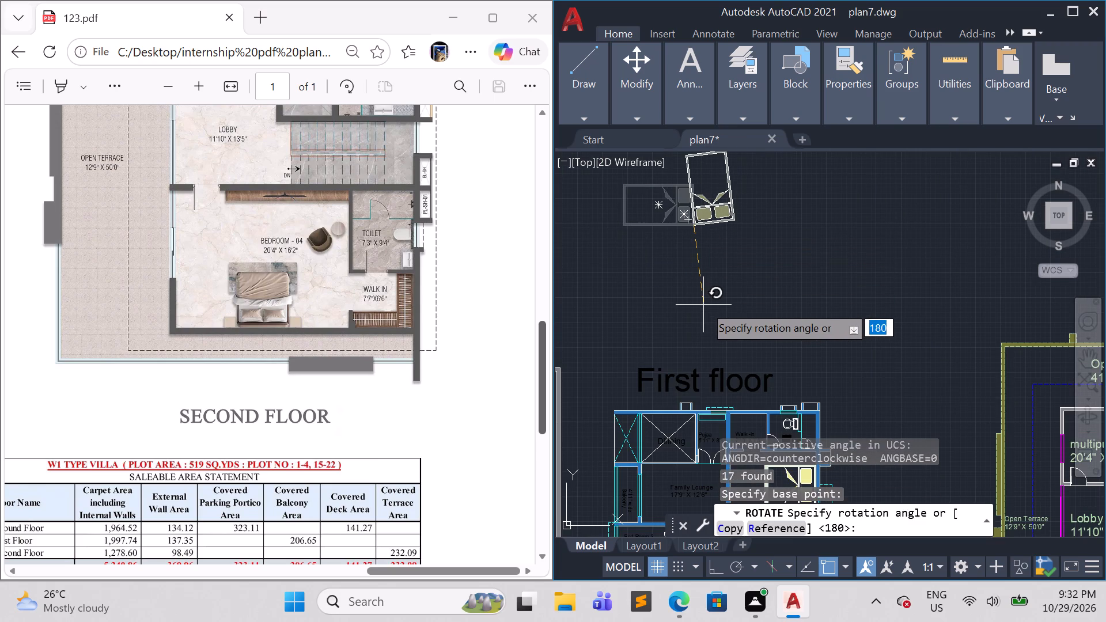
pyautogui.press('F8')
pyautogui.click(703, 305)
# Move the rotated bed by its lower pillow-end corner into Bed room -4, with its head against the room's bottom wall.
pyautogui.scroll(-2, 759, 269)
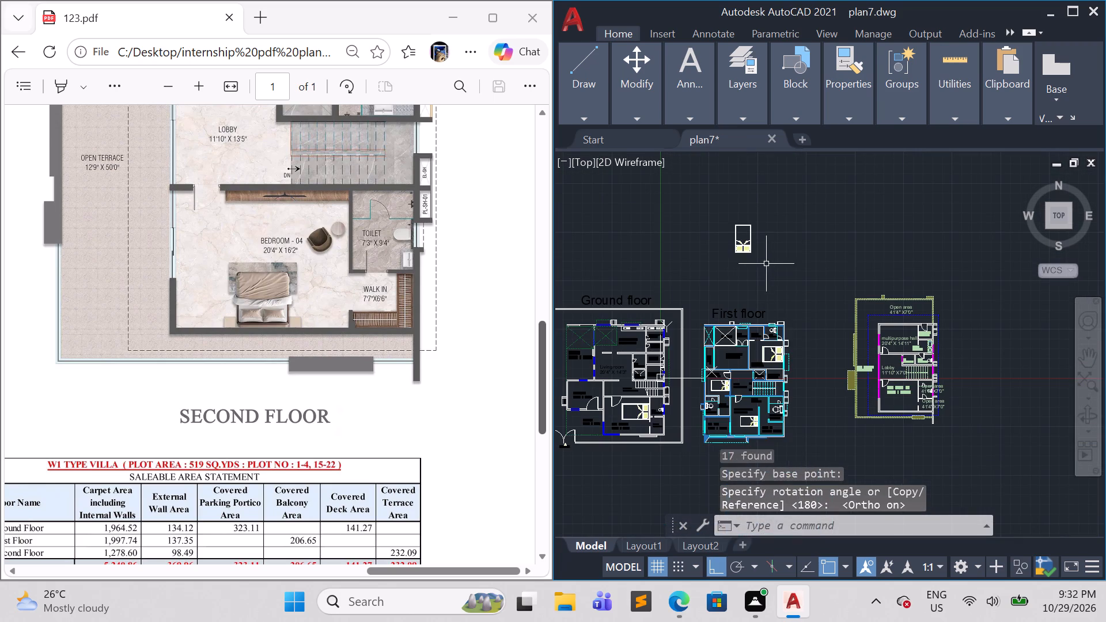
pyautogui.click(765, 261)
pyautogui.click(724, 211)
pyautogui.scroll(1, 804, 305)
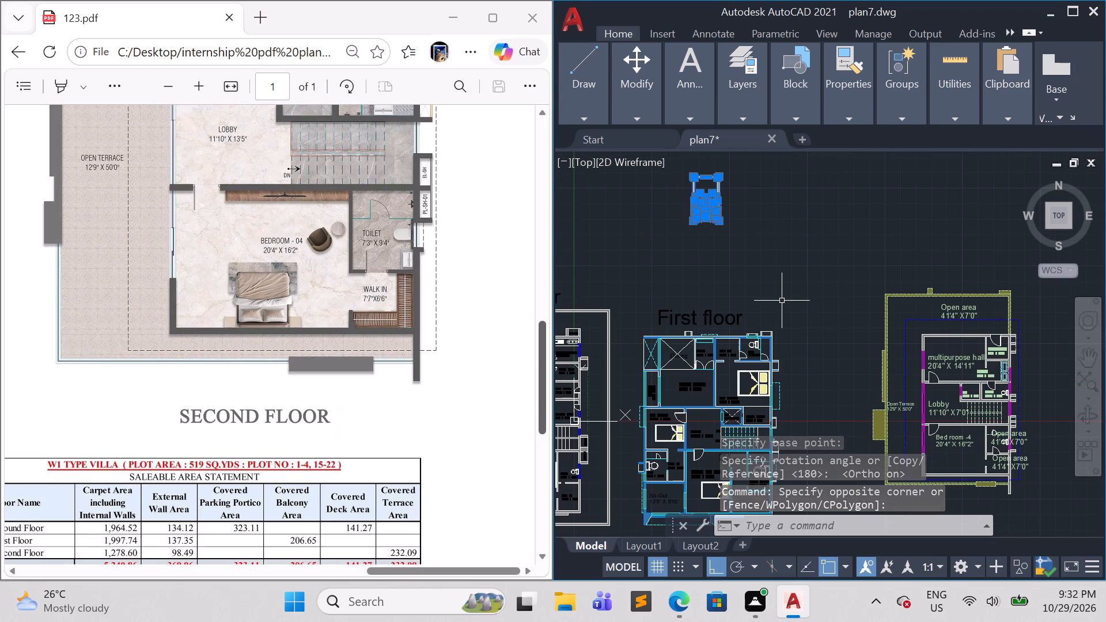
pyautogui.press('m')
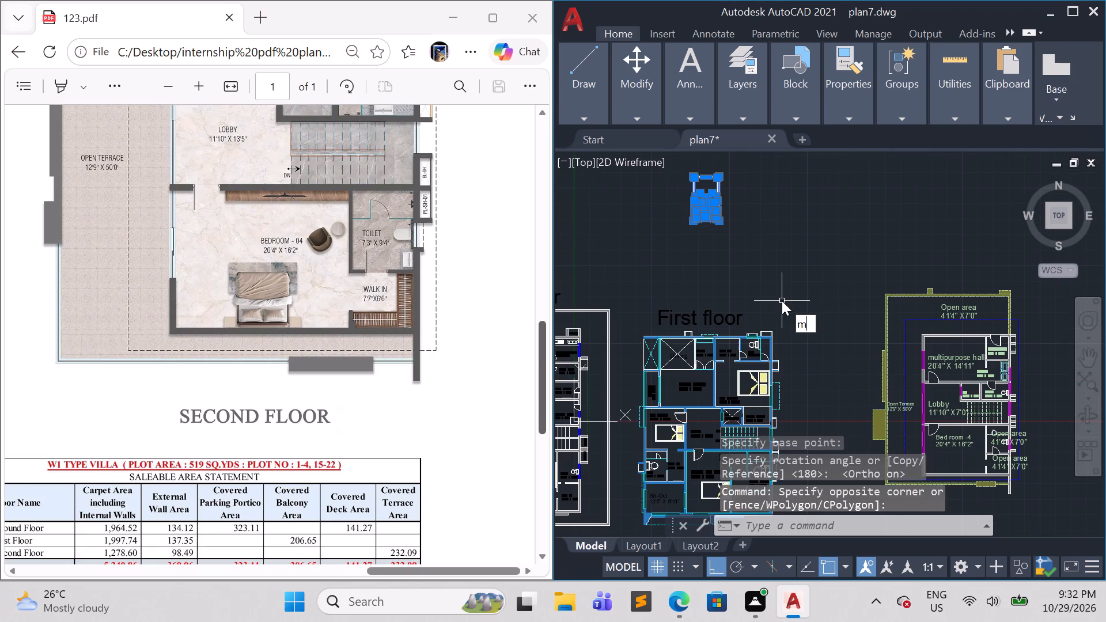
pyautogui.press('Return')
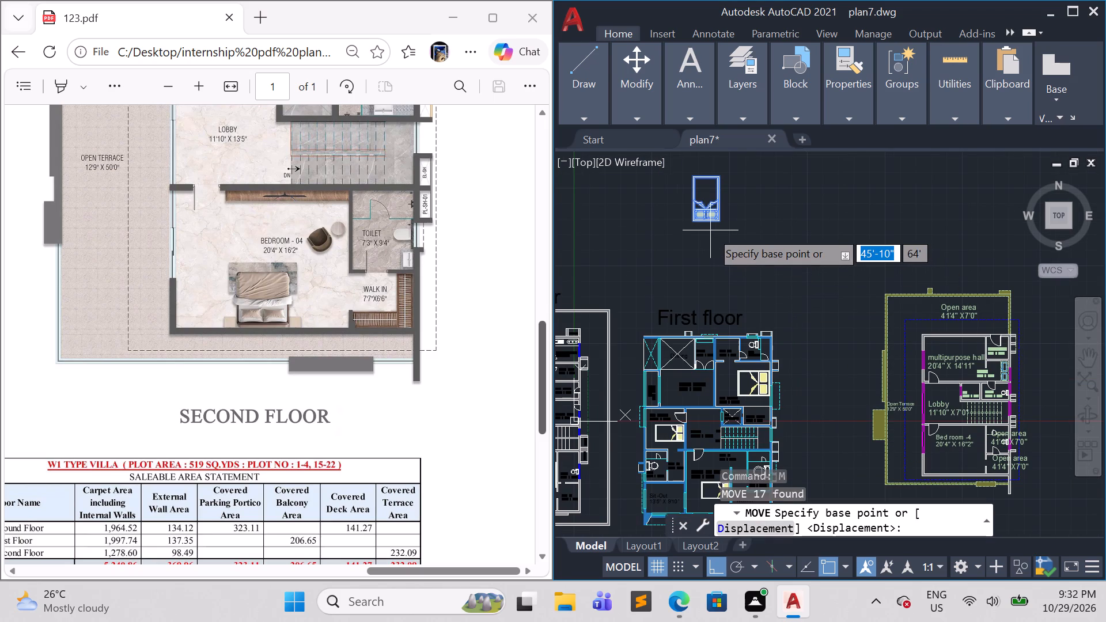
pyautogui.scroll(1, 710, 230)
pyautogui.click(725, 221)
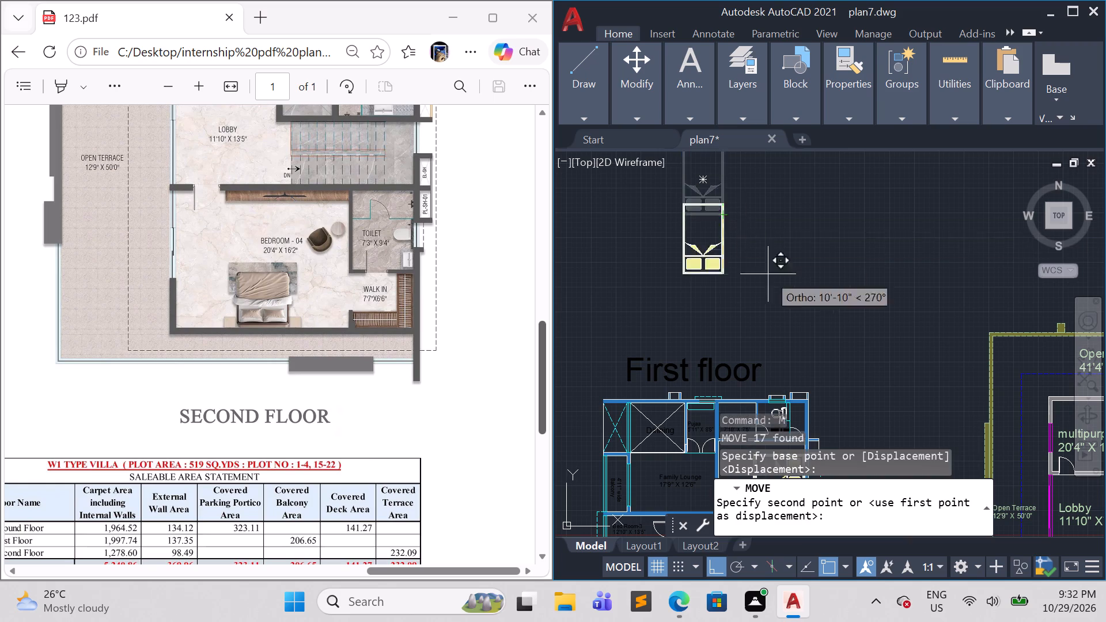
pyautogui.scroll(-2, 822, 310)
pyautogui.press('F8')
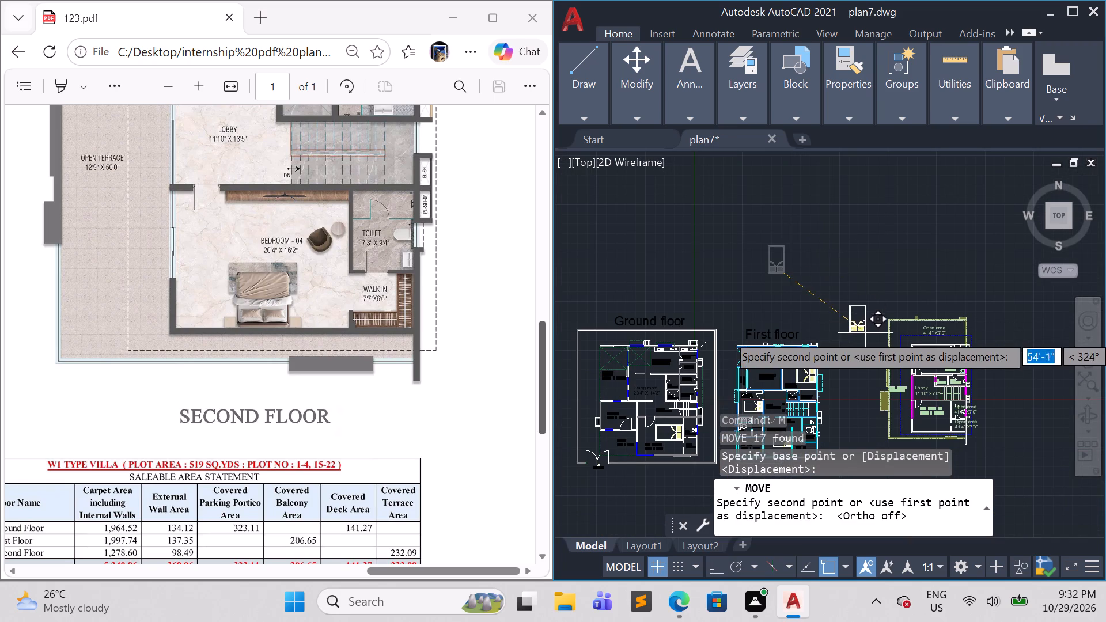
pyautogui.moveTo(846, 363); pyautogui.dragTo(659, 273, button='middle')
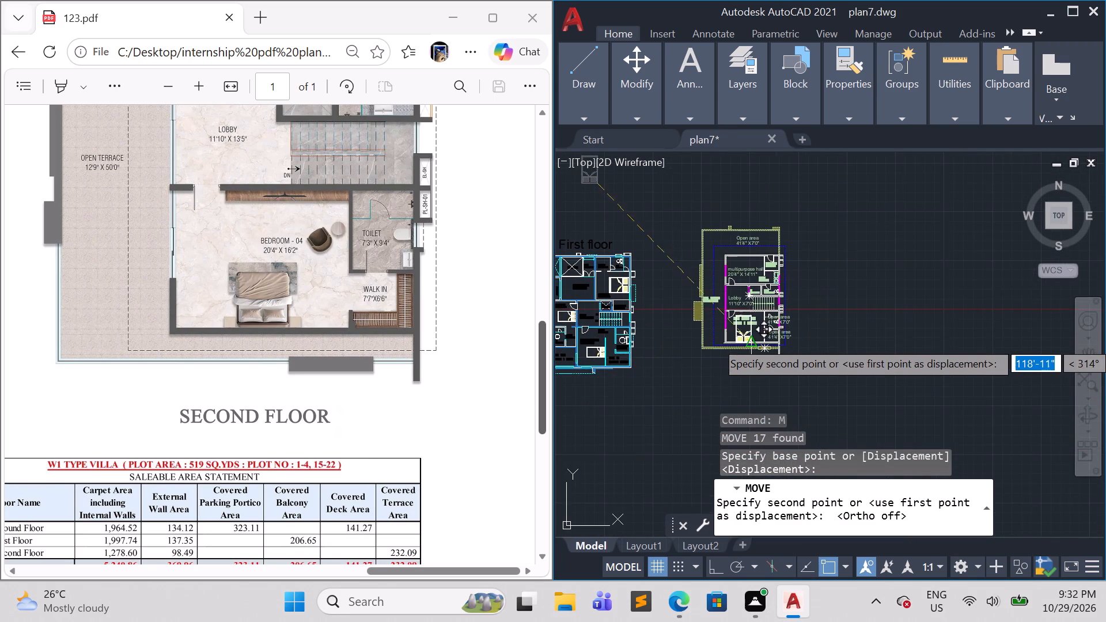
pyautogui.scroll(4, 751, 343)
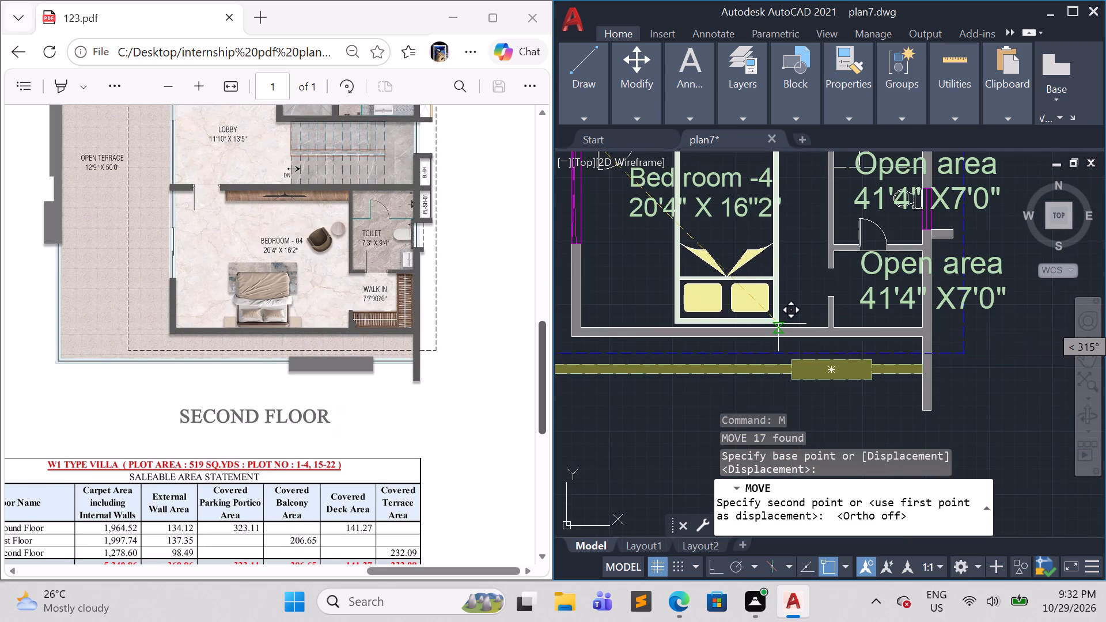
pyautogui.click(778, 327)
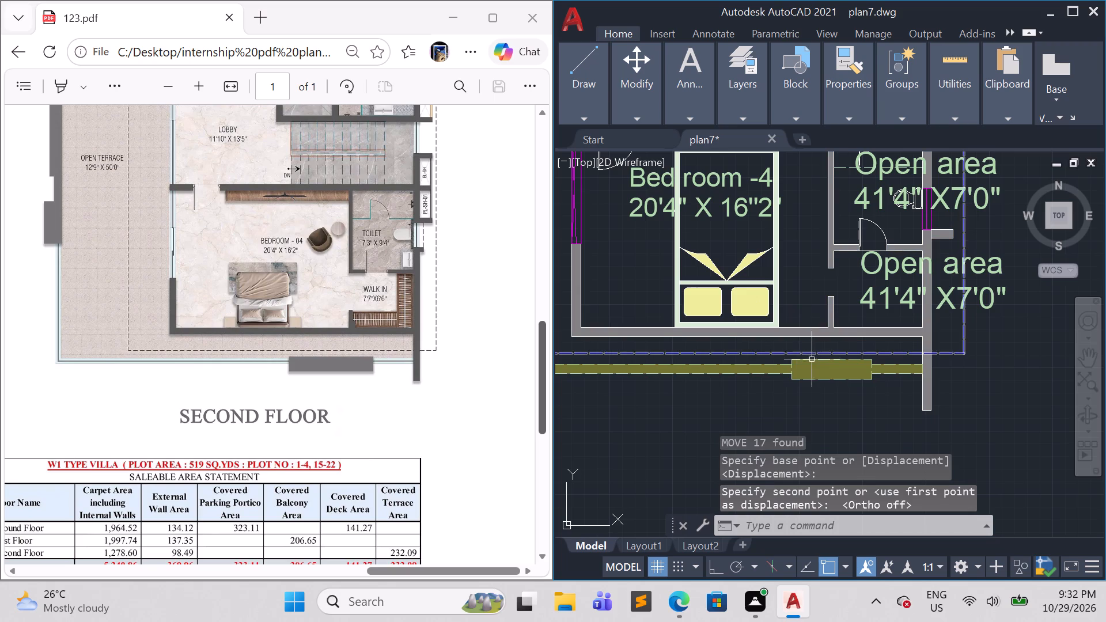
pyautogui.press('Escape')
# Change the name line of the Open area label in the small room beside Bed room -4 with the toilet fixtures to "Toilet".
pyautogui.scroll(-2, 805, 301)
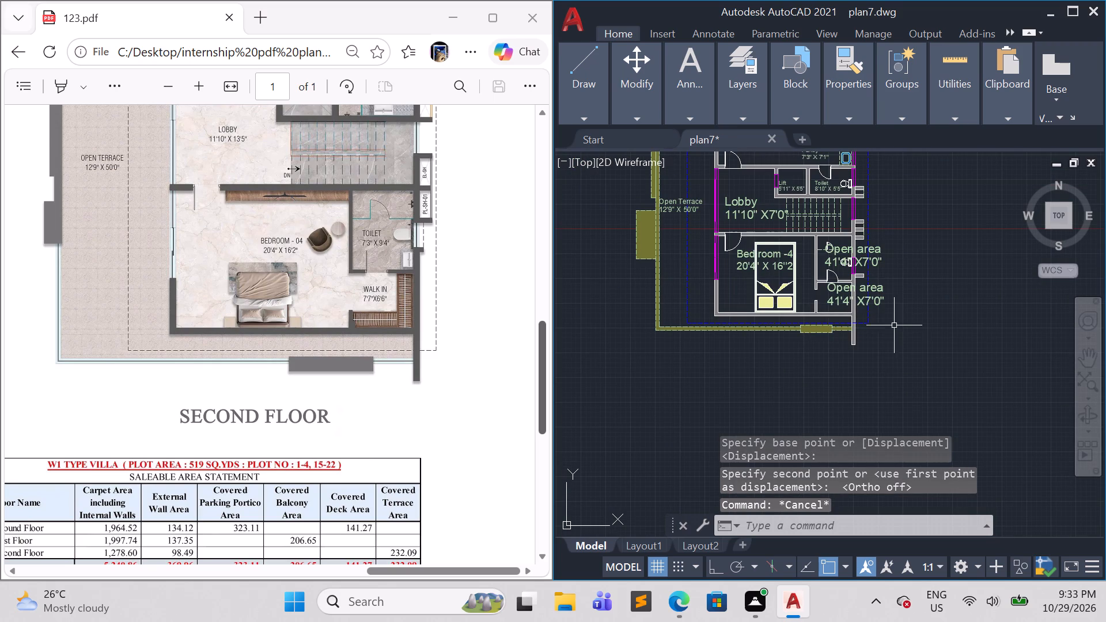
pyautogui.scroll(2, 901, 257)
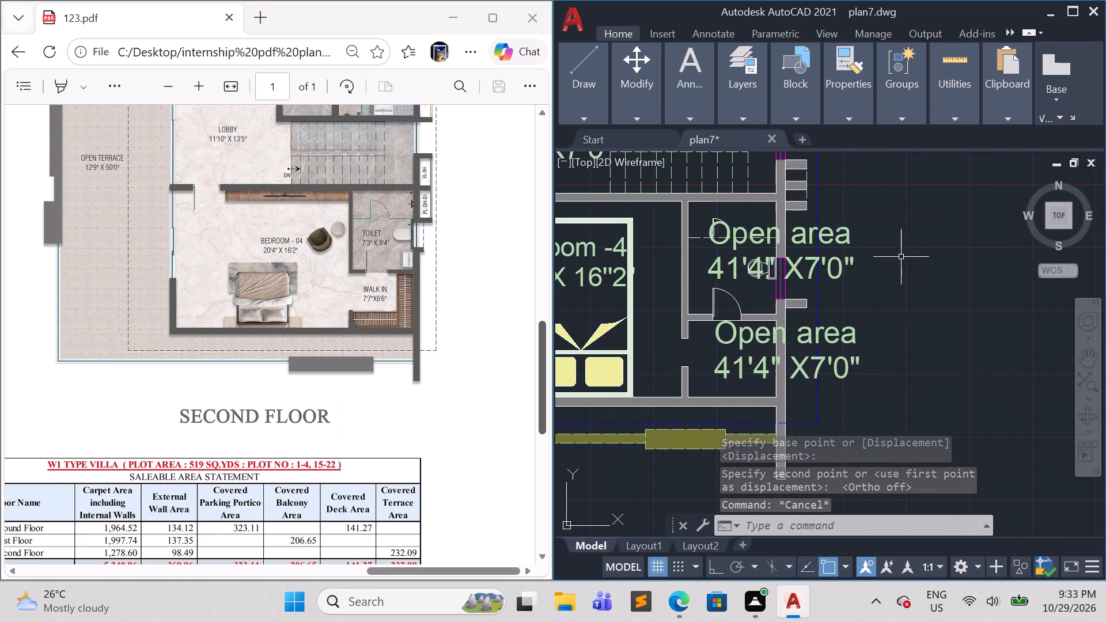
pyautogui.tripleClick(765, 236)
pyautogui.tripleClick(765, 236)
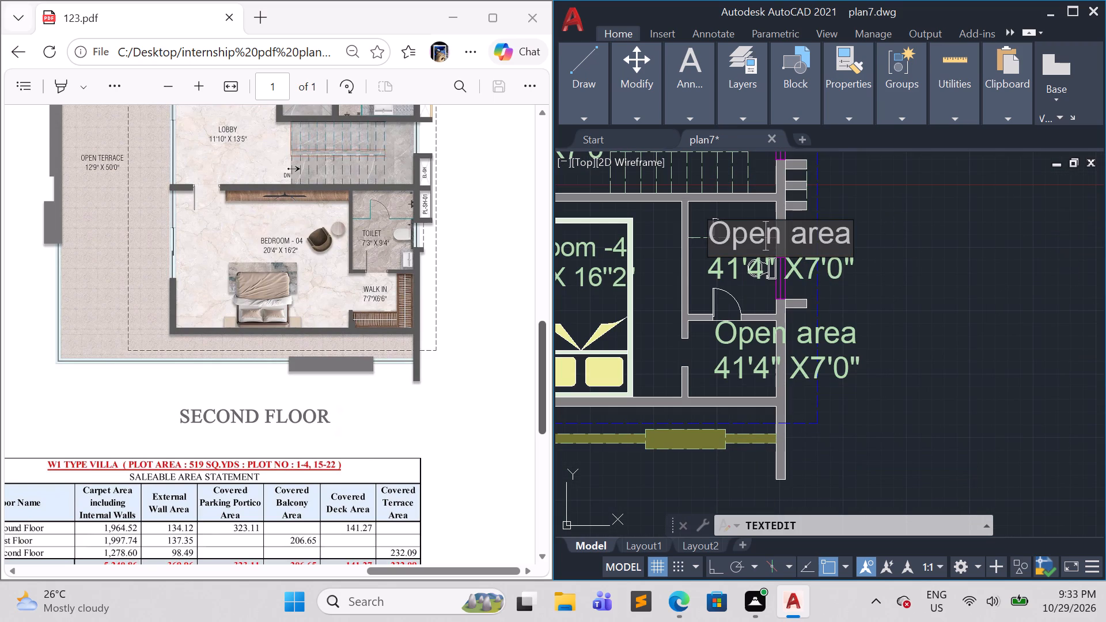
pyautogui.press('BackSpace')
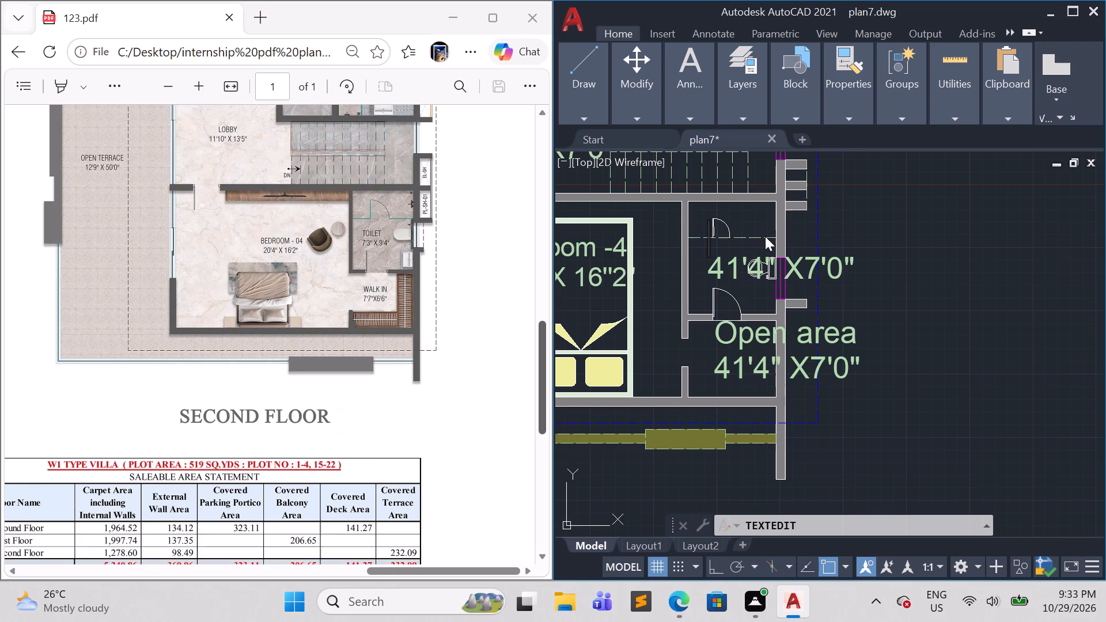
pyautogui.hotkey('shift', 't')
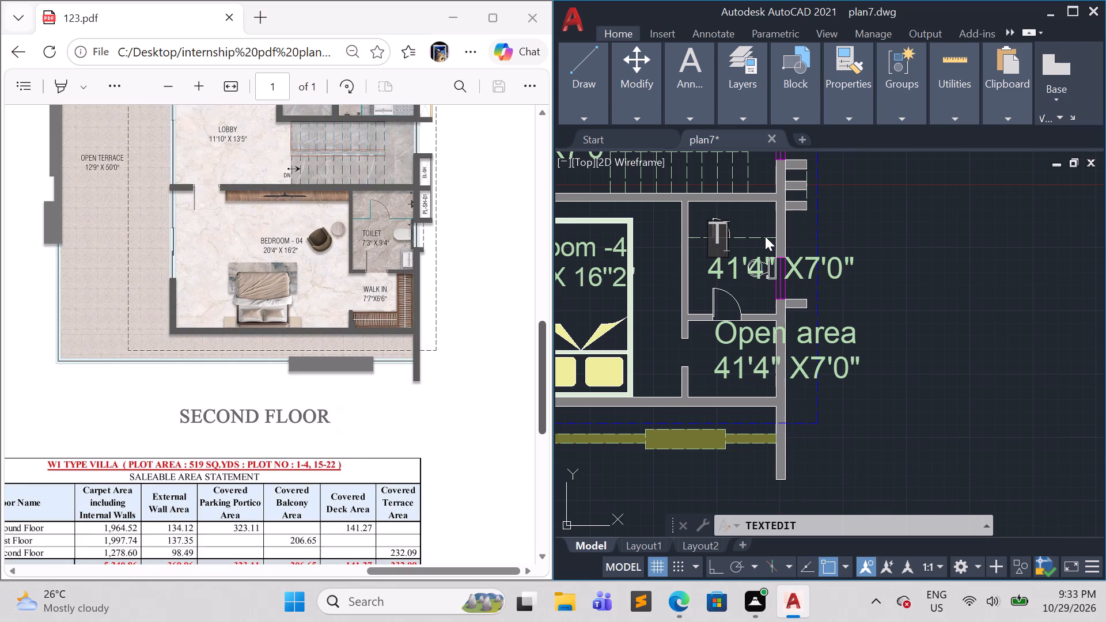
pyautogui.press('o')
pyautogui.write('ilet')
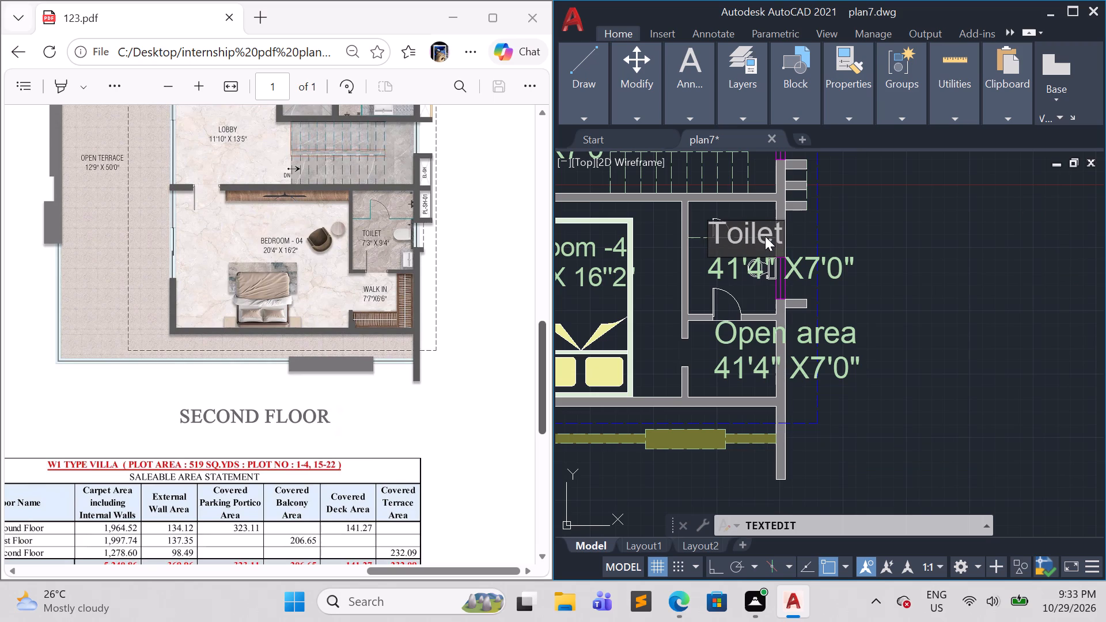
# Change the dimension line of the Toilet label beside Bed room -4 to 7'3" X9'4".
pyautogui.tripleClick(737, 263)
pyautogui.click(737, 264)
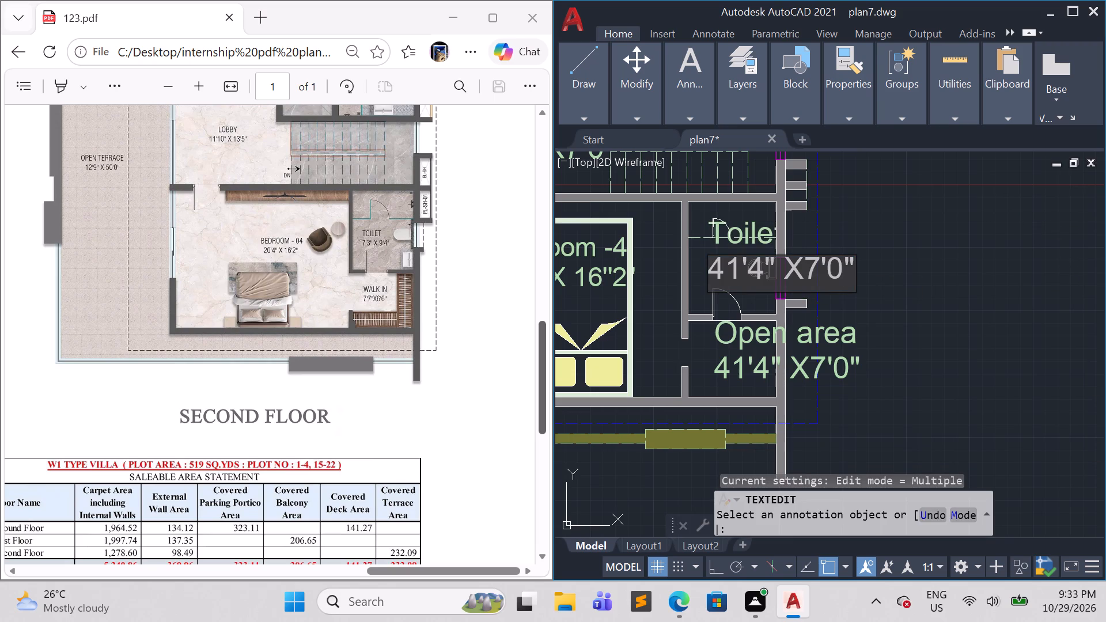
pyautogui.press('BackSpace')
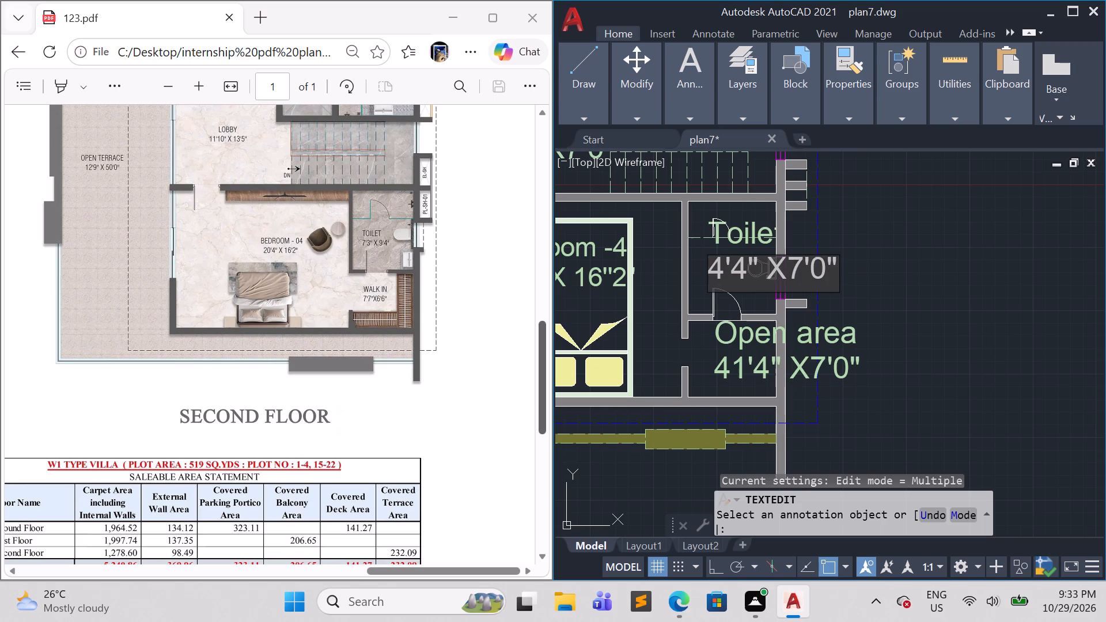
pyautogui.press('BackSpace')
pyautogui.write("7'3")
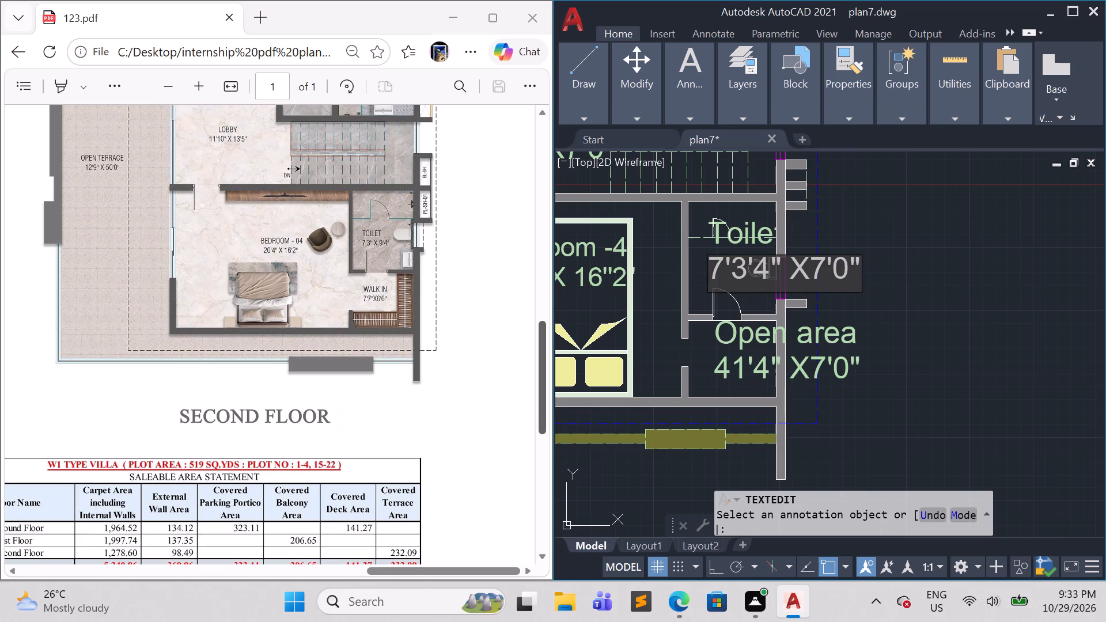
pyautogui.press('Right')
pyautogui.press('Right')
pyautogui.press('BackSpace')
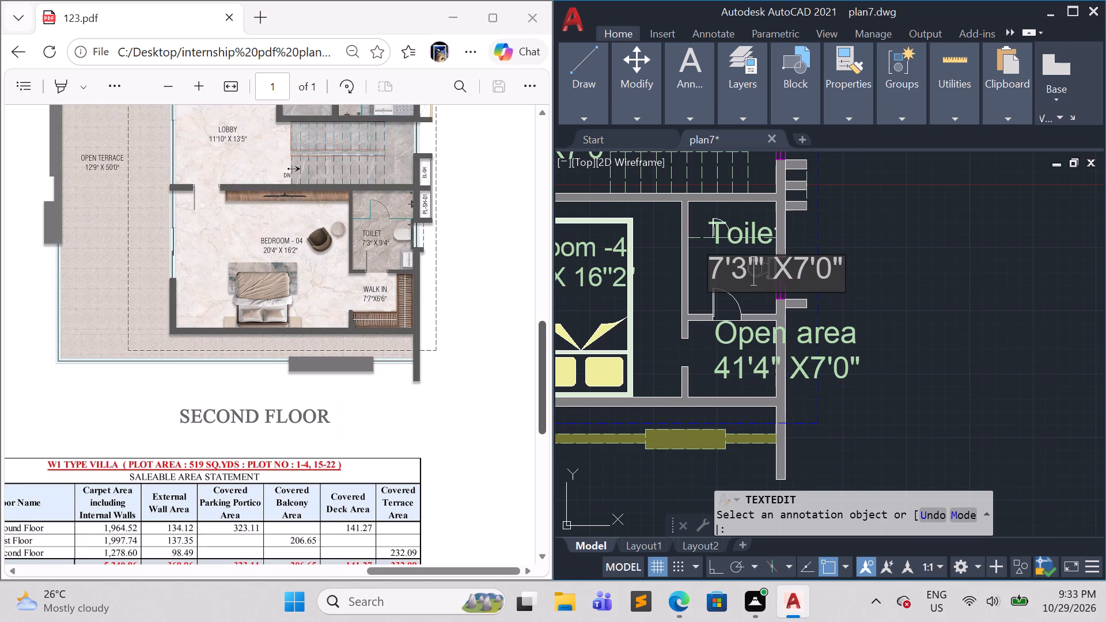
pyautogui.press('BackSpace')
pyautogui.press('BackSpace')
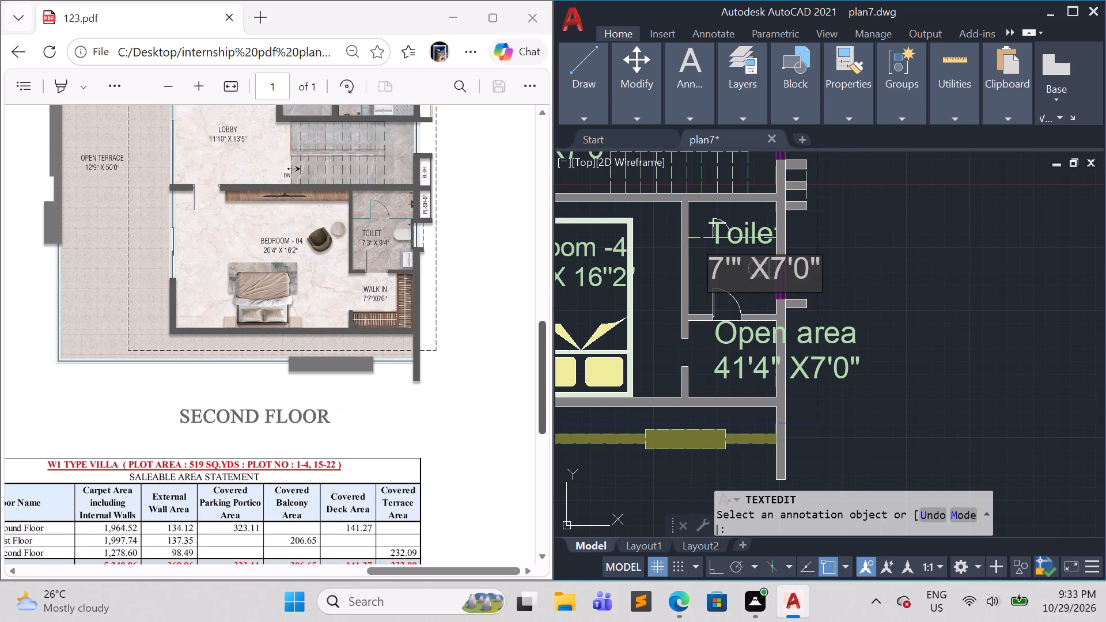
pyautogui.press('3')
pyautogui.press('Right')
pyautogui.press('Right')
pyautogui.press('Right')
pyautogui.press('Right')
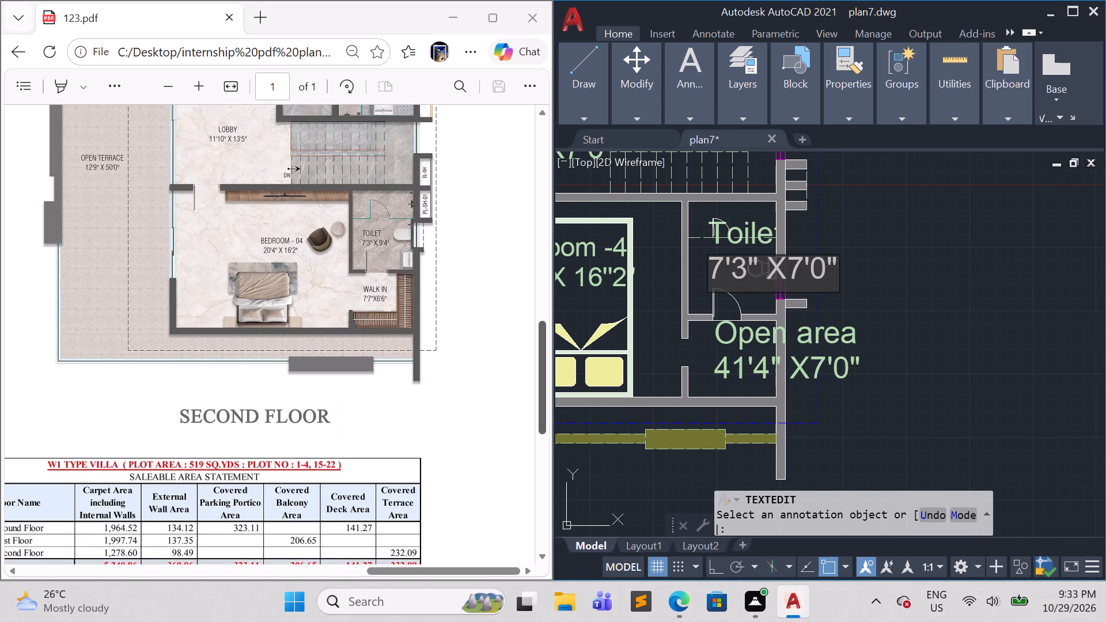
pyautogui.press('BackSpace')
pyautogui.press('9')
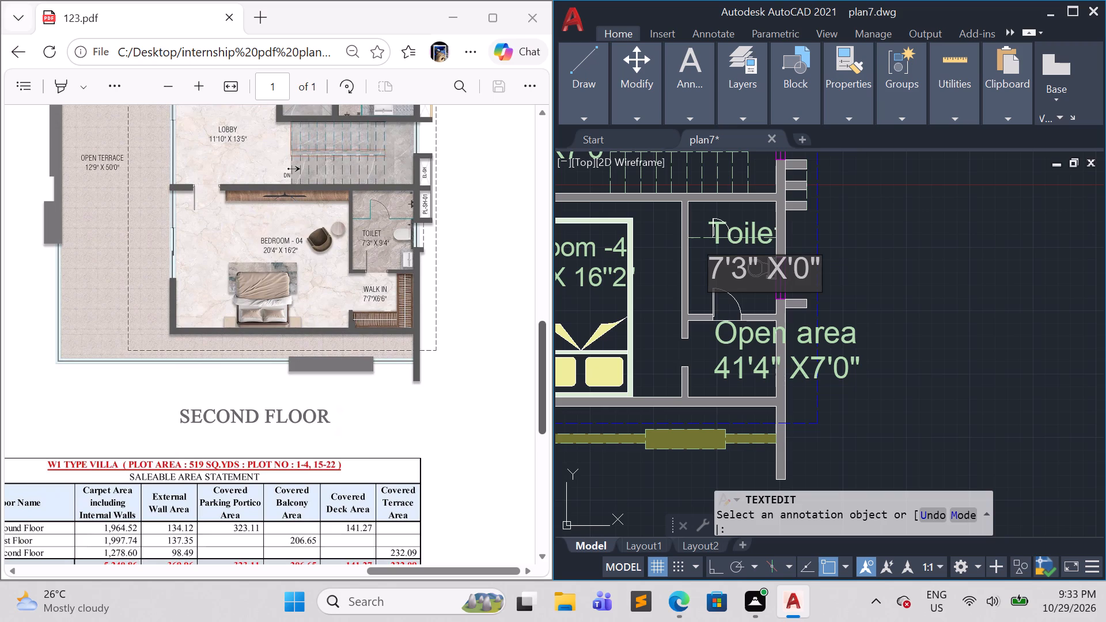
pyautogui.press('Right')
pyautogui.press('Right')
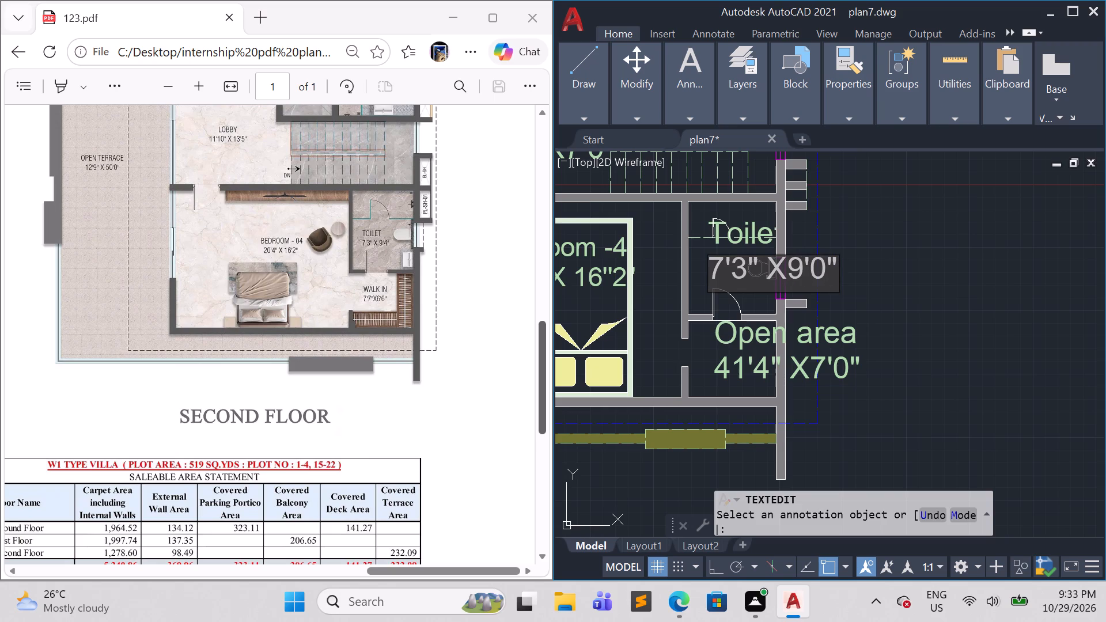
pyautogui.press('BackSpace')
pyautogui.press('4')
pyautogui.click(851, 241)
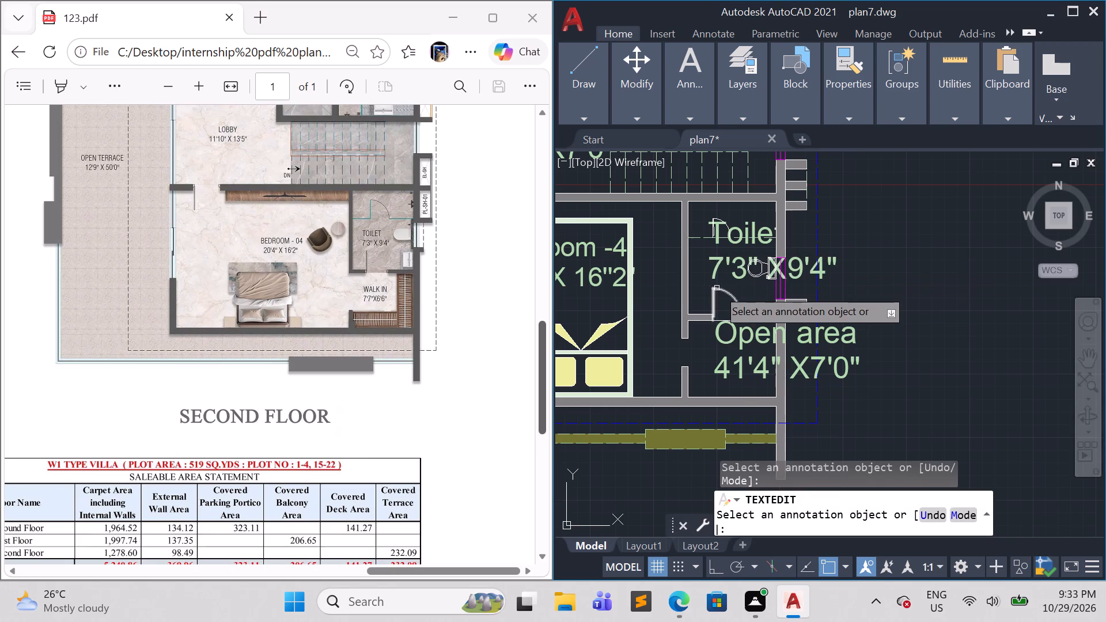
pyautogui.scroll(1, 713, 286)
pyautogui.press('Escape')
# Scale down both lines of the Toilet label about the start of its dimension line so they fit inside the room.
pyautogui.click(743, 281)
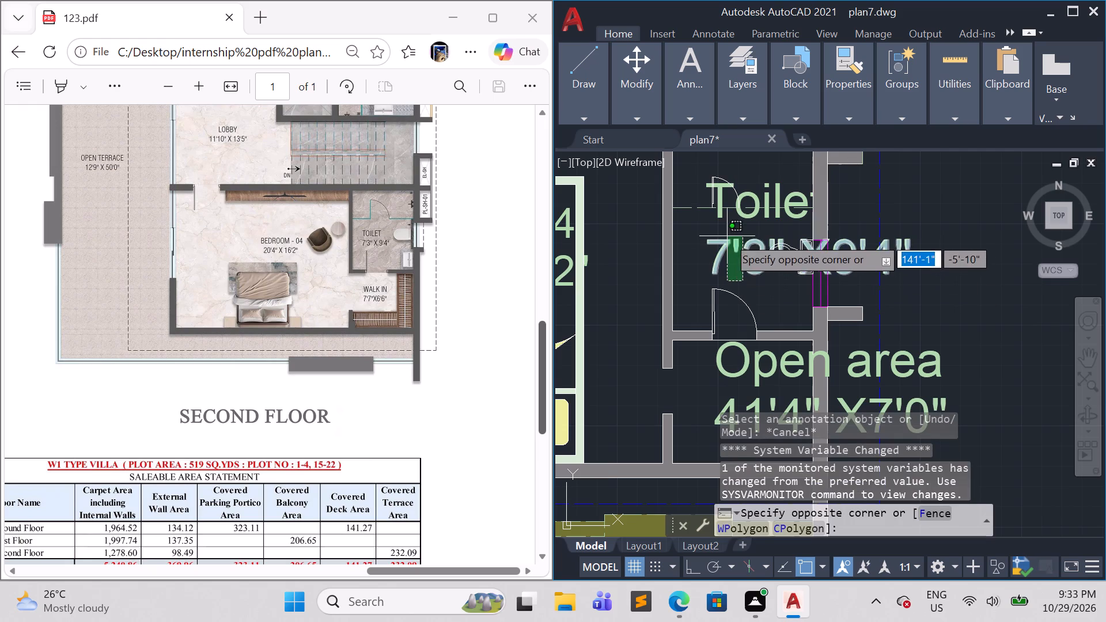
pyautogui.click(714, 216)
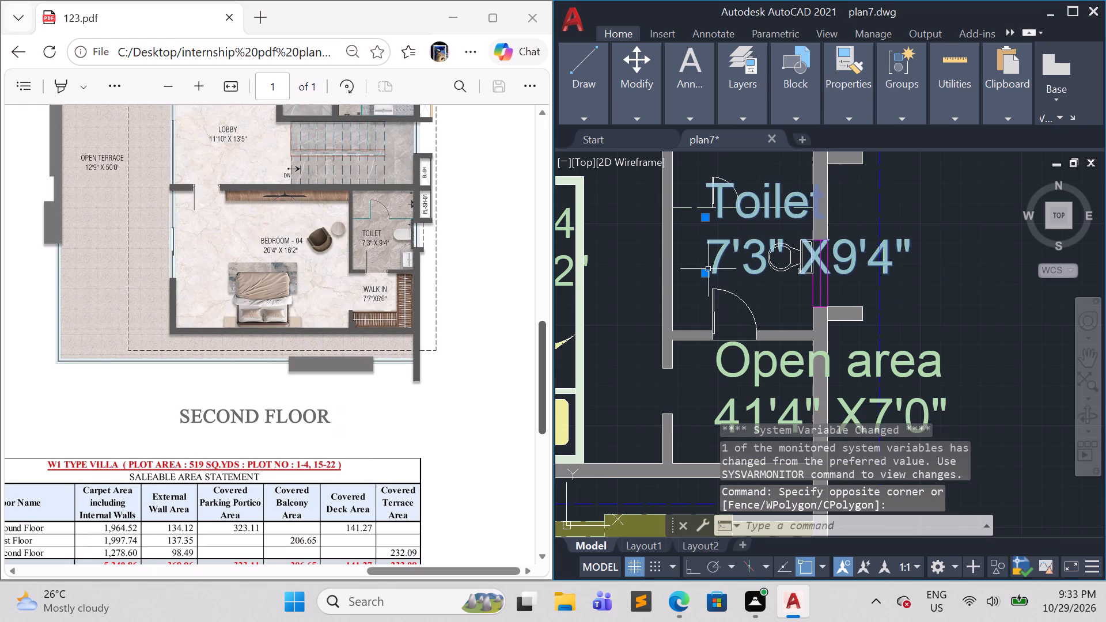
pyautogui.write('sc')
pyautogui.press('Return')
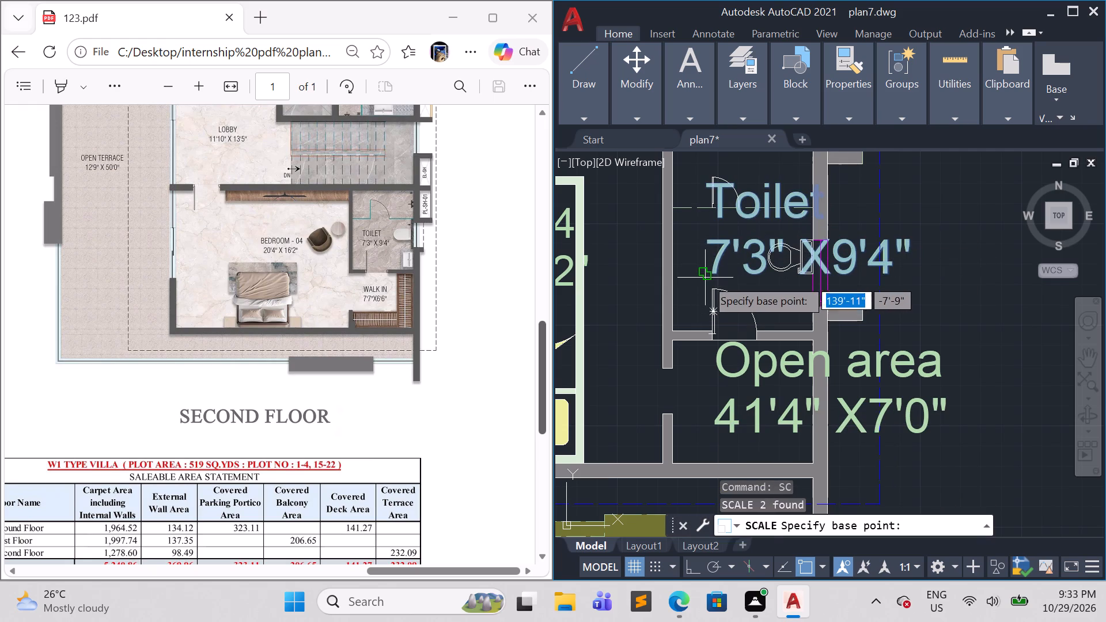
pyautogui.click(705, 278)
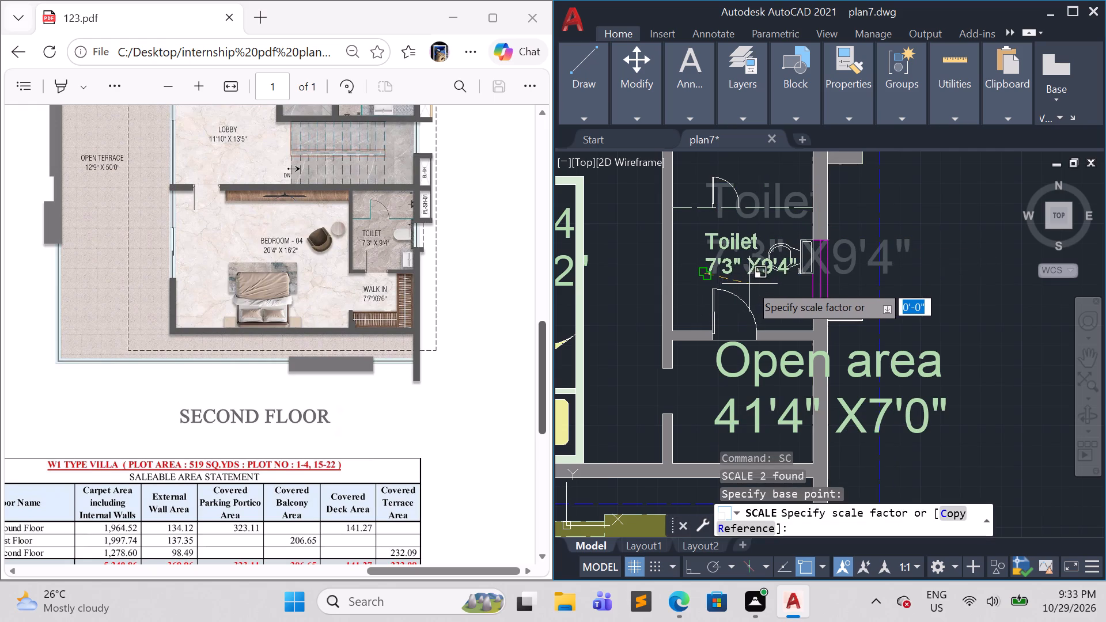
pyautogui.click(750, 285)
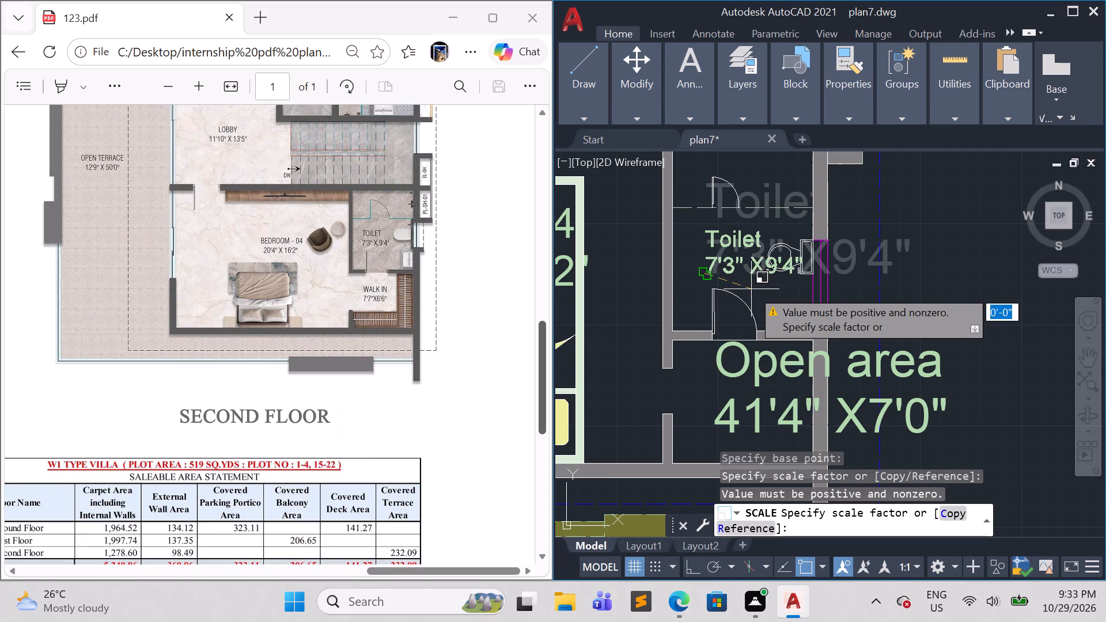
pyautogui.click(751, 289)
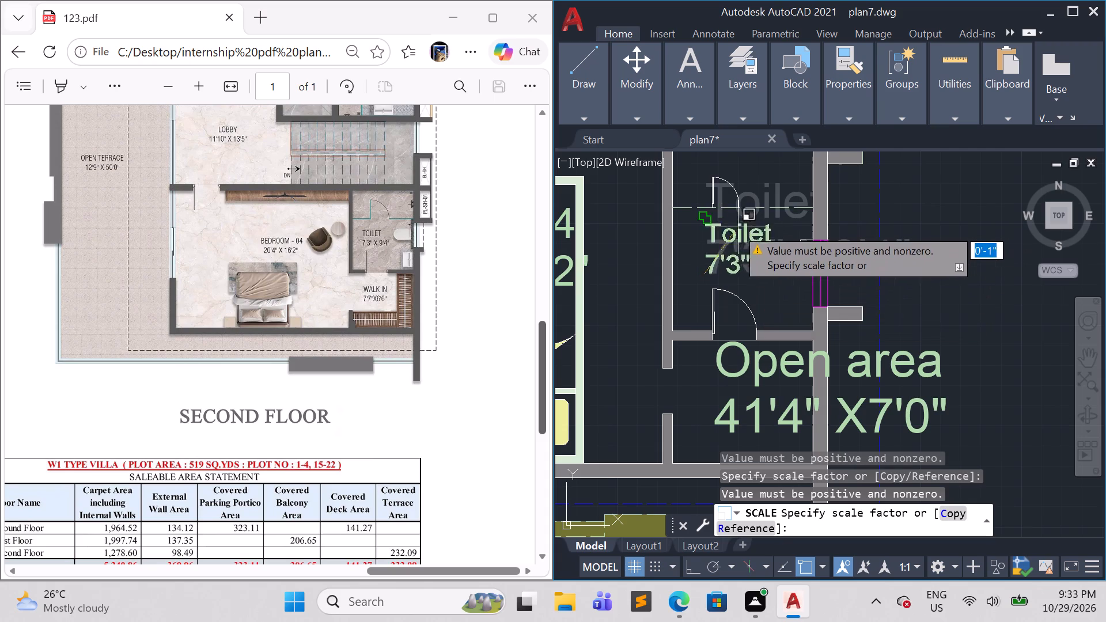
pyautogui.click(682, 298)
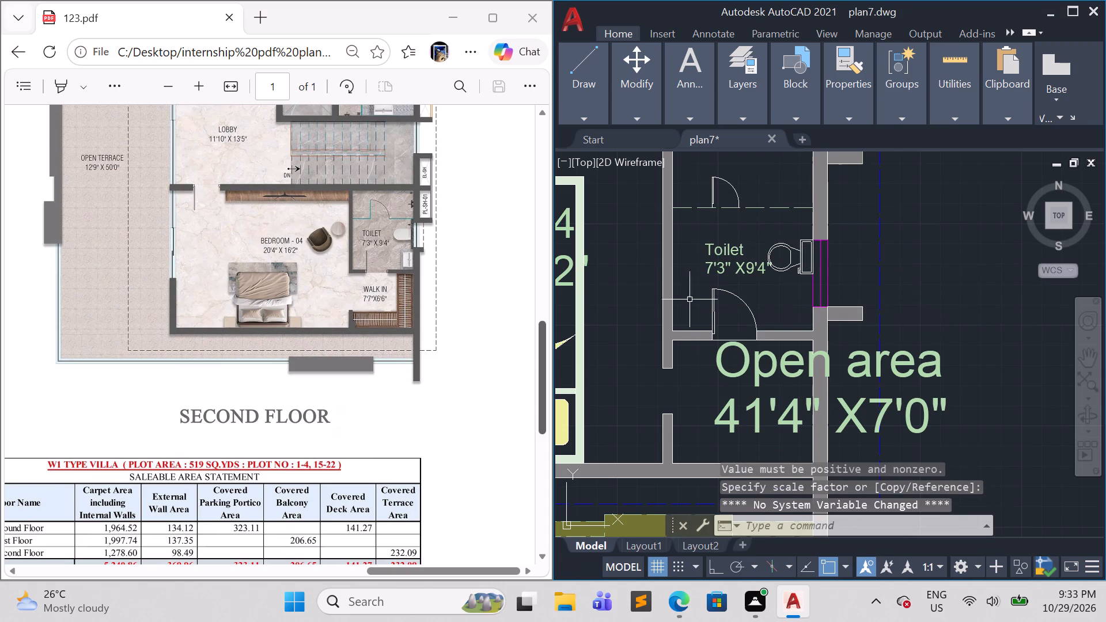
pyautogui.press('Escape')
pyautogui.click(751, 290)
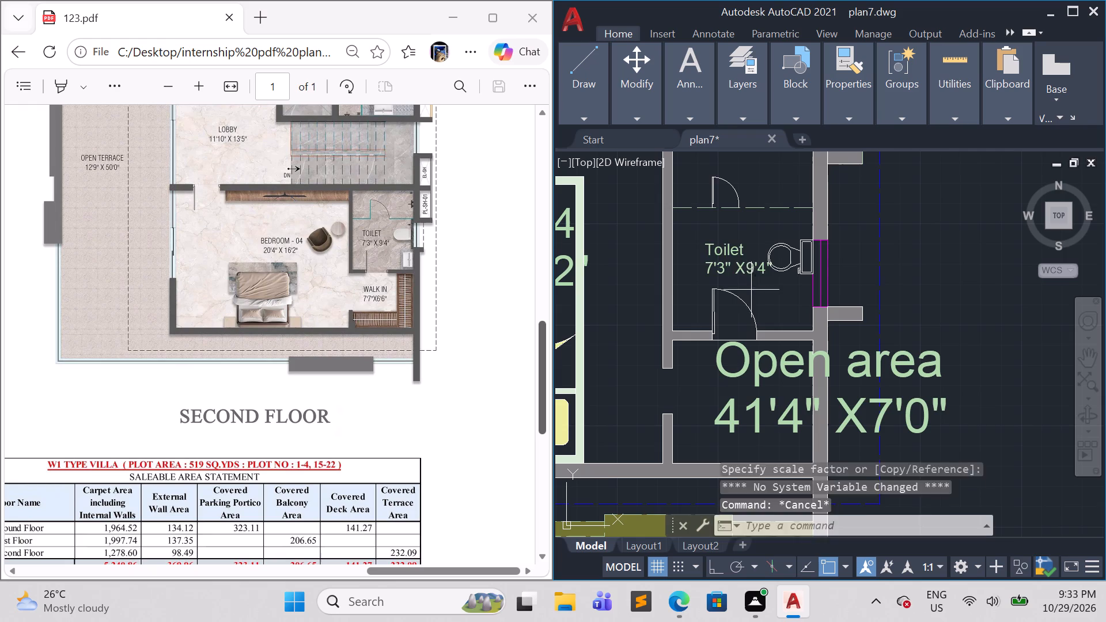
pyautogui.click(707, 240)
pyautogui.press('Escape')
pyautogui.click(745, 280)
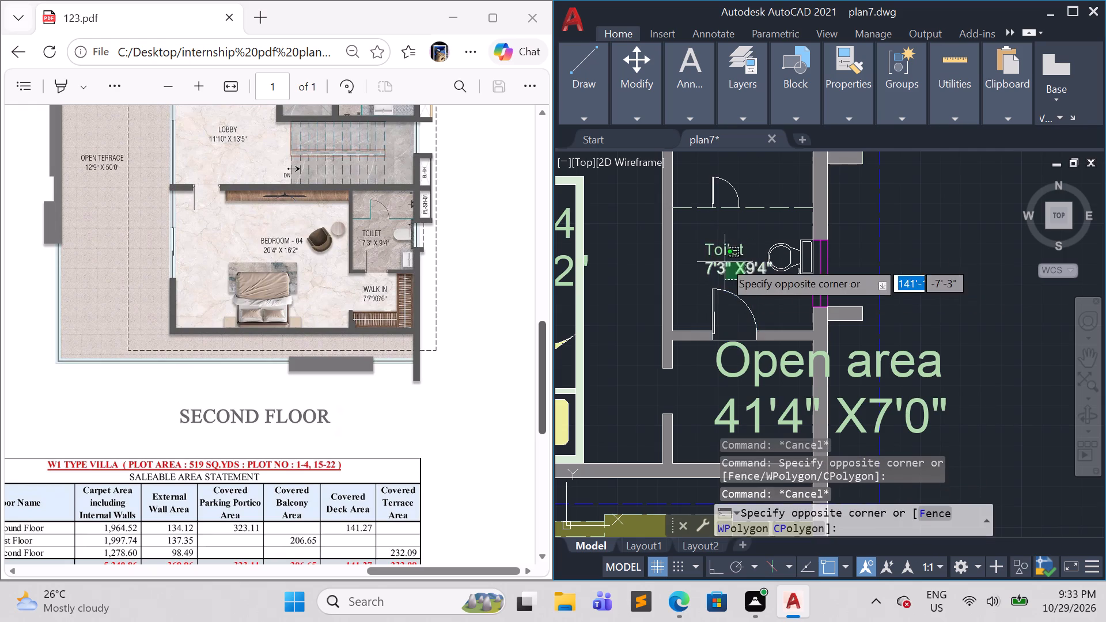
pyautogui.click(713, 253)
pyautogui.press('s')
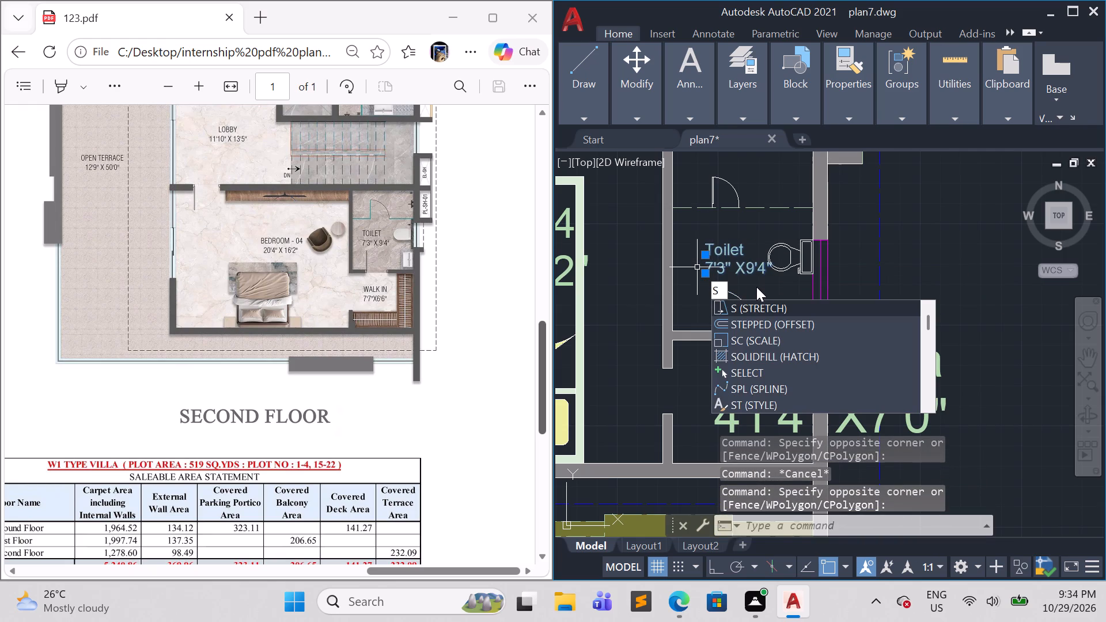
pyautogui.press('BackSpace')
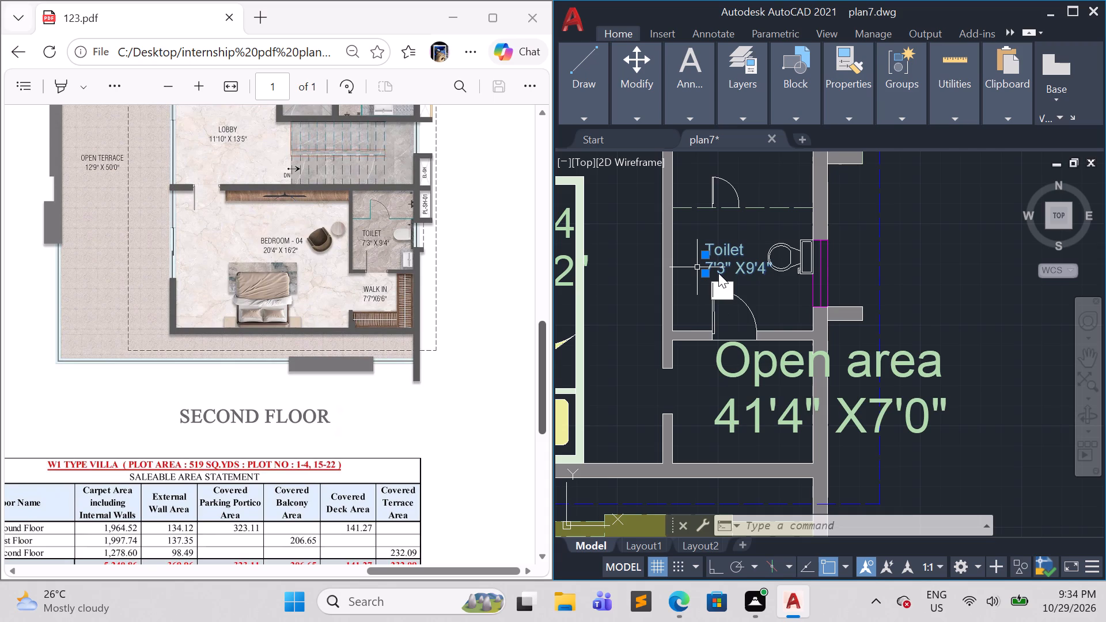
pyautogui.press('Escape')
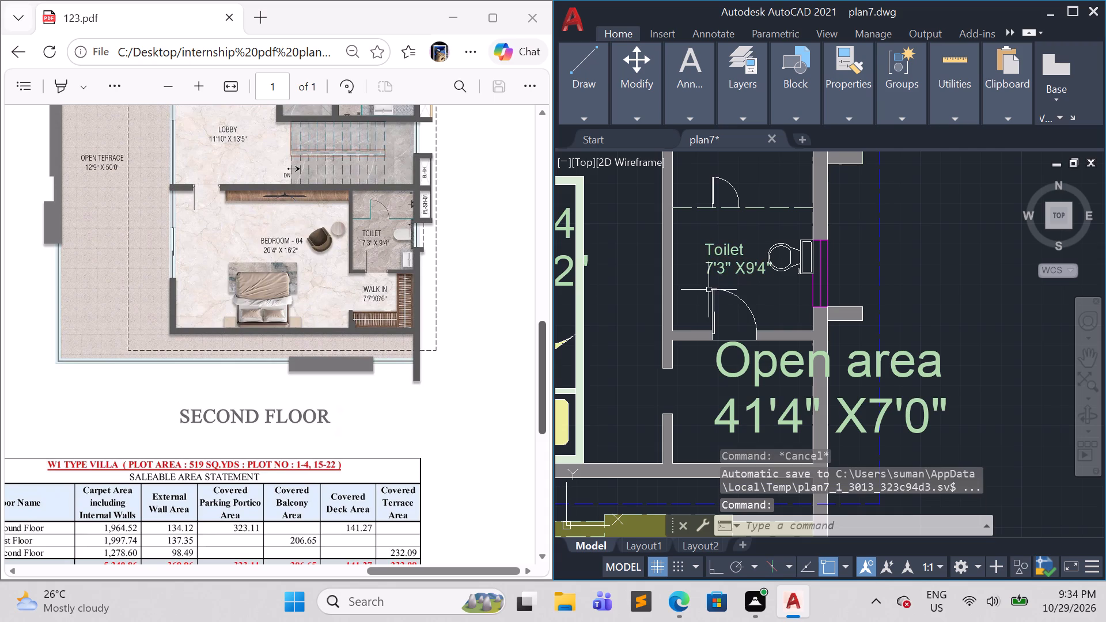
# Scale both lines of the Toilet label up slightly about the start of its dimension line.
pyautogui.click(717, 278)
pyautogui.click(703, 244)
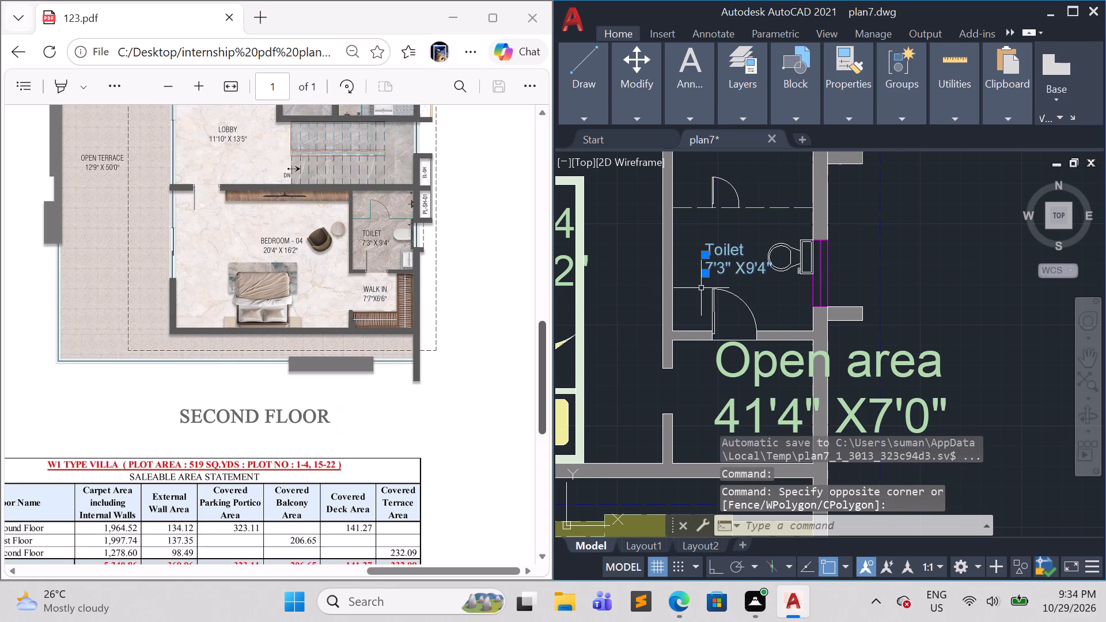
pyautogui.write('sc')
pyautogui.press('Return')
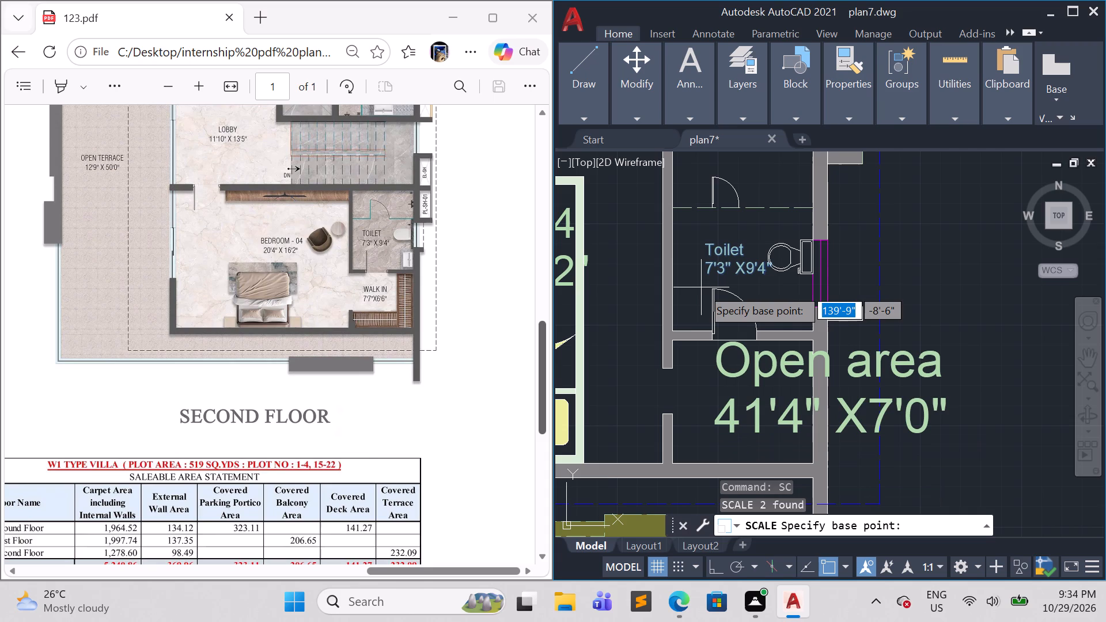
pyautogui.click(700, 278)
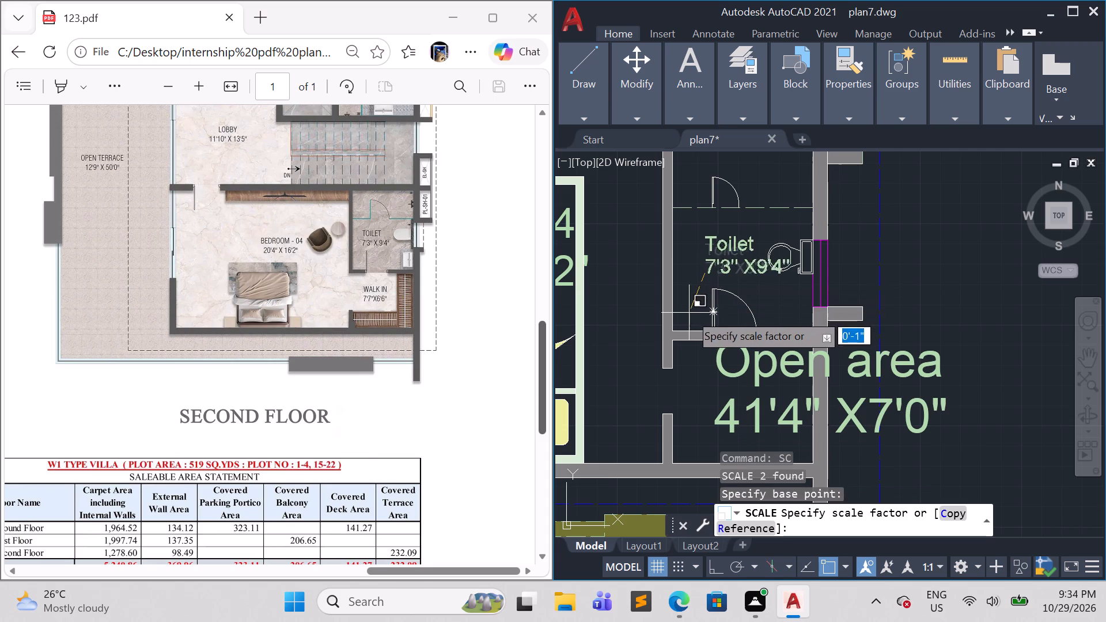
pyautogui.click(685, 316)
# Move both lines of the Toilet label about 1'-6" down and away from the toilet fixture, toward the wall shared with Bed room -4.
pyautogui.click(751, 280)
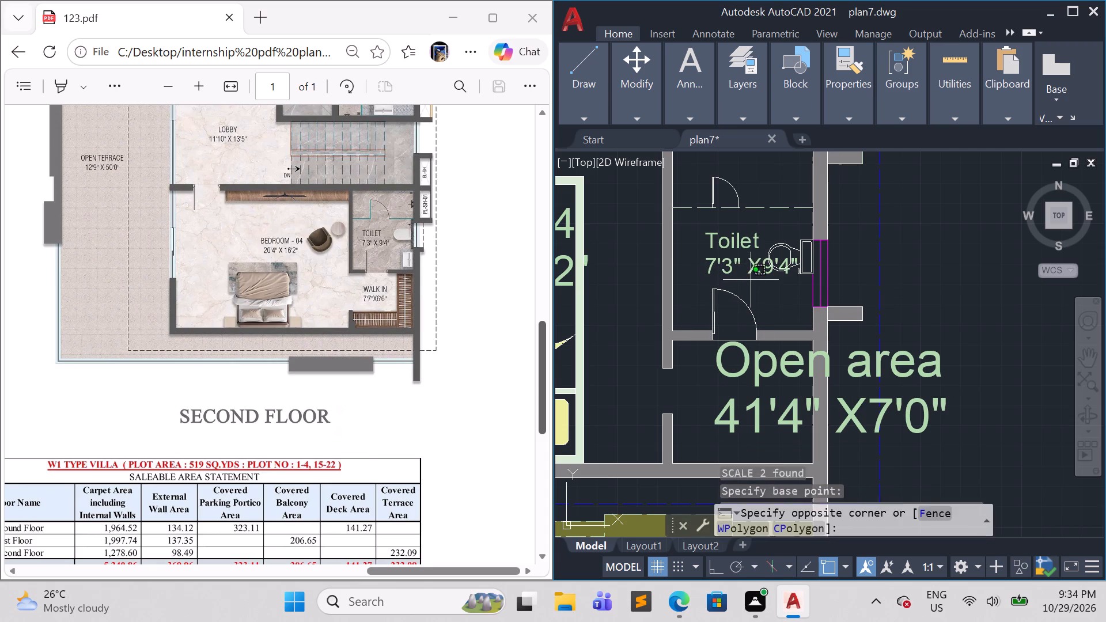
pyautogui.click(712, 243)
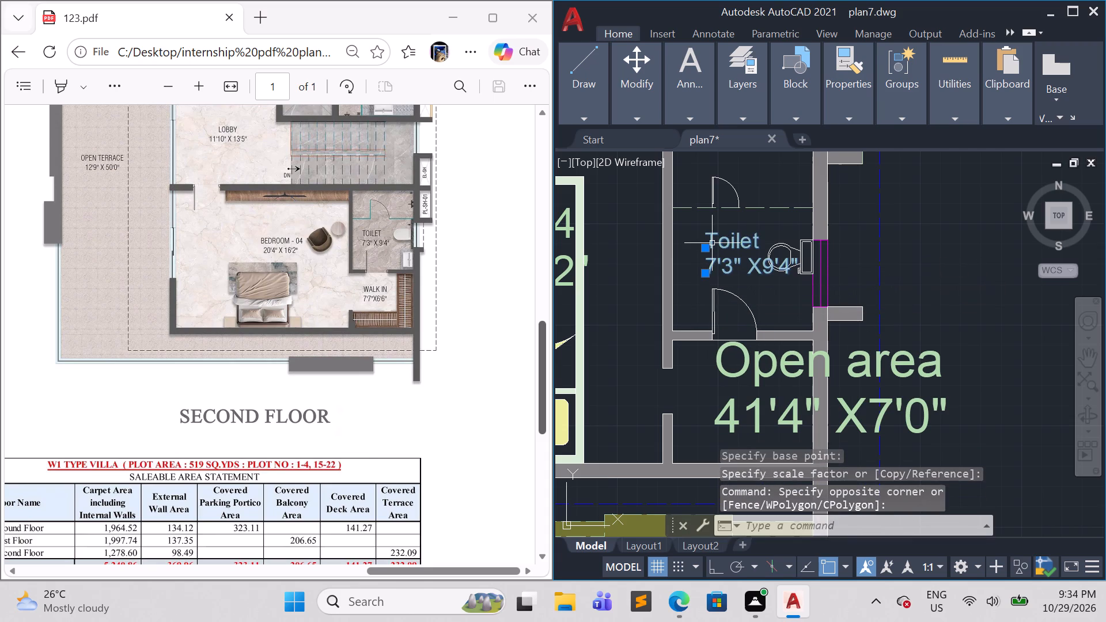
pyautogui.press('m')
pyautogui.press('Return')
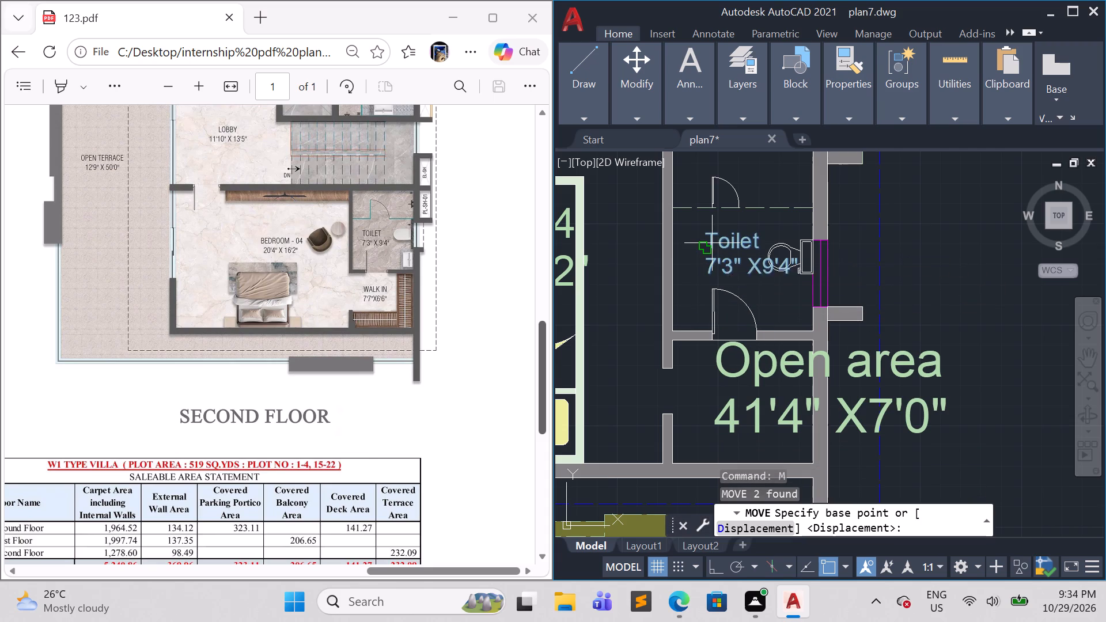
pyautogui.click(709, 272)
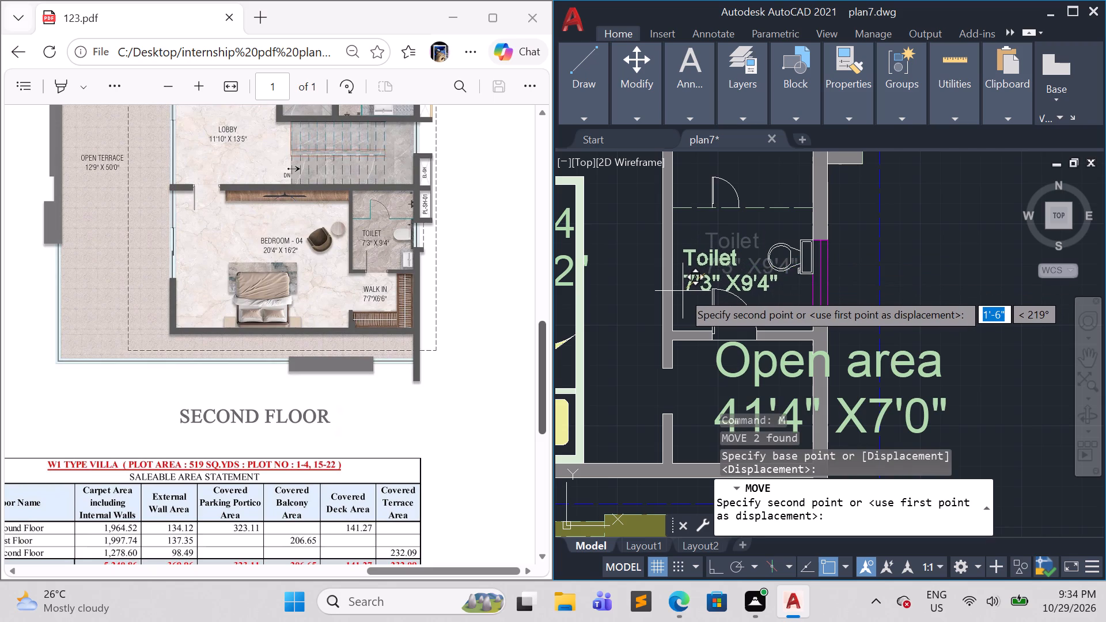
pyautogui.click(682, 291)
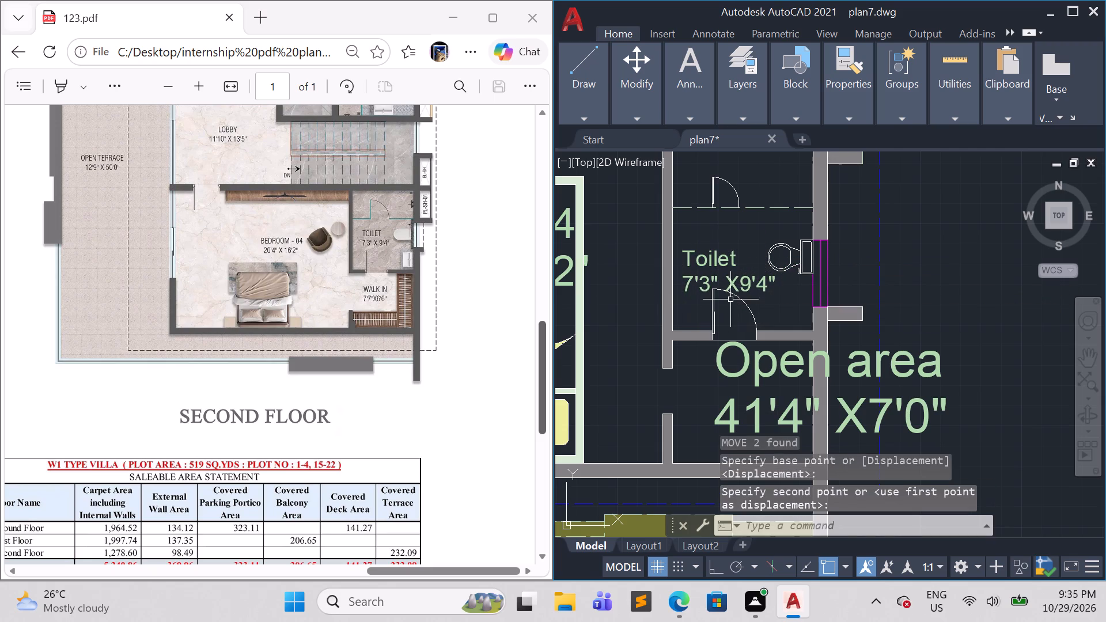
pyautogui.press('Escape')
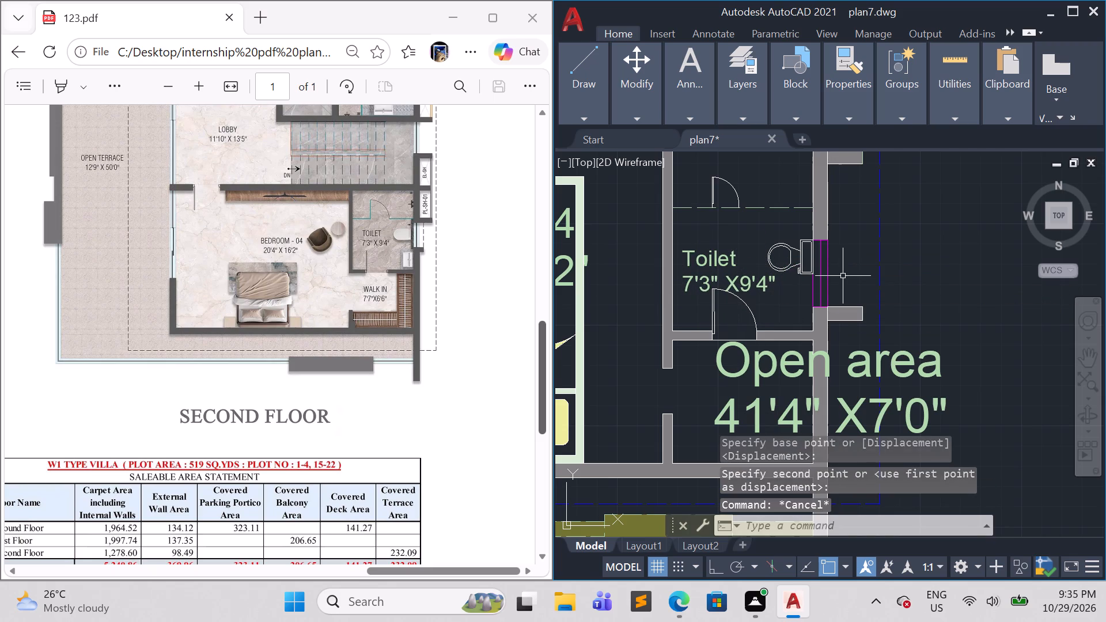
# Change the name line of the copied Open area label below the Toilet beside Bed room -4 to Walk In.
pyautogui.scroll(-2, 915, 282)
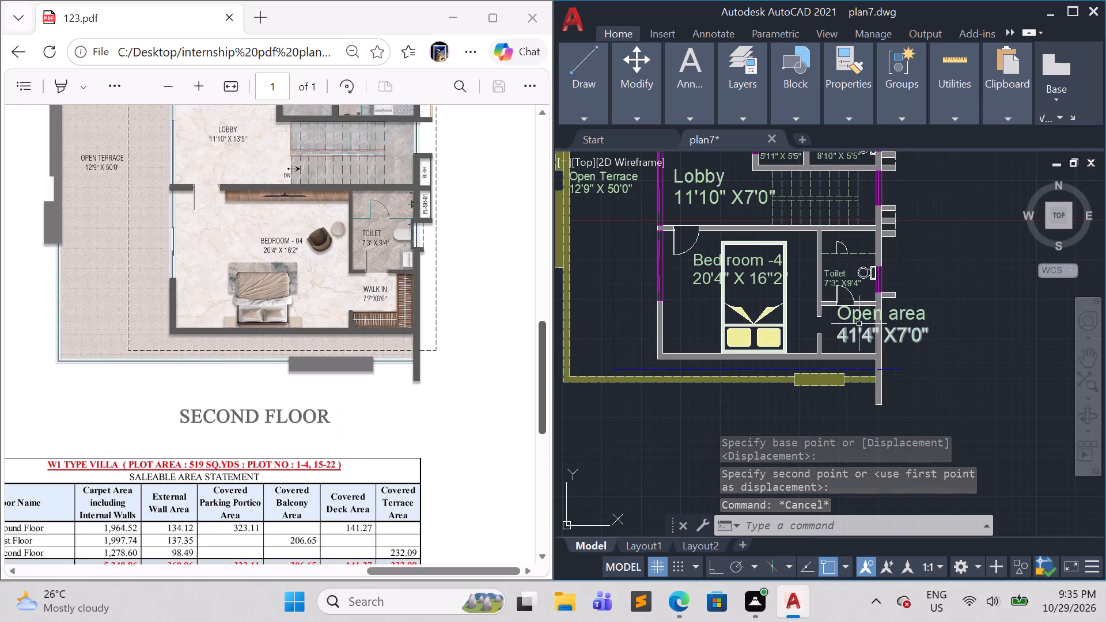
pyautogui.doubleClick(858, 317)
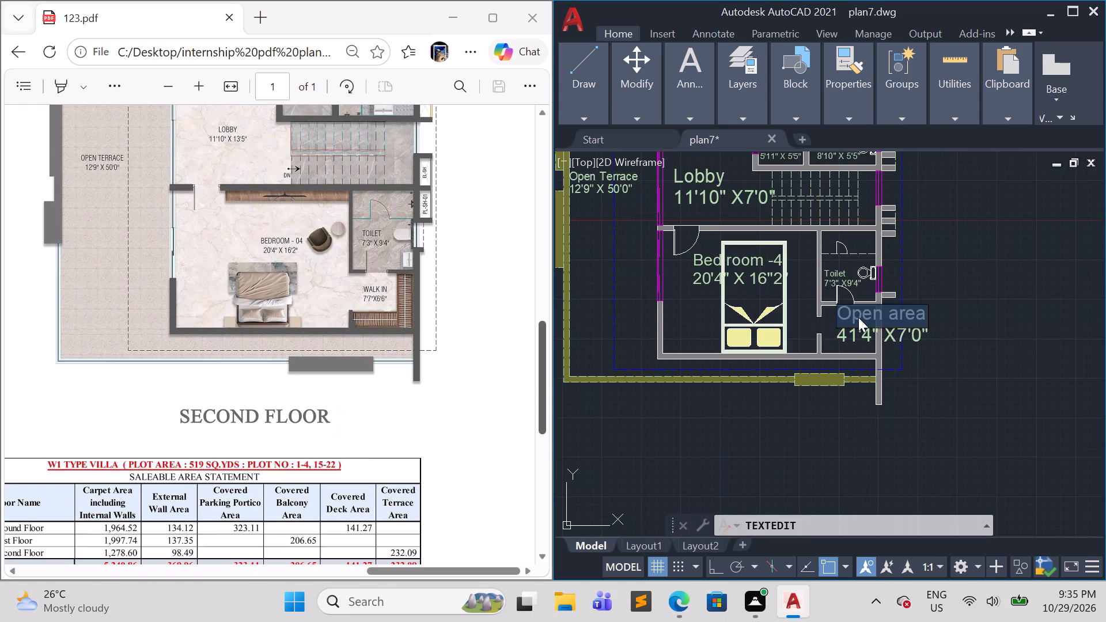
pyautogui.press('BackSpace')
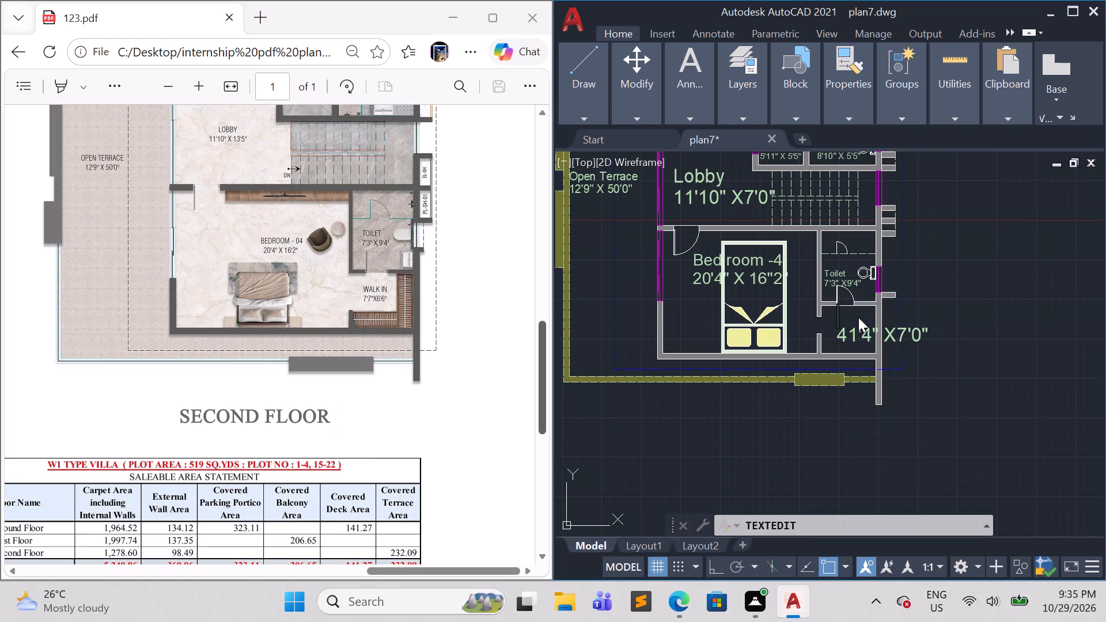
pyautogui.hotkey('shift', 'w')
pyautogui.write('alk')
pyautogui.press('space')
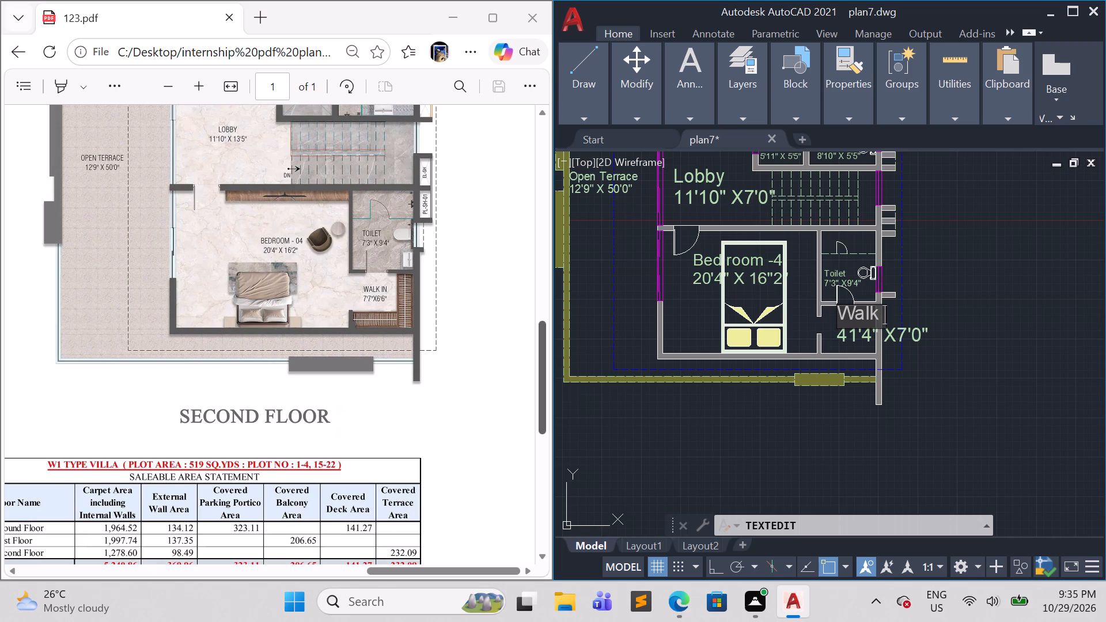
pyautogui.write('In')
pyautogui.click(937, 362)
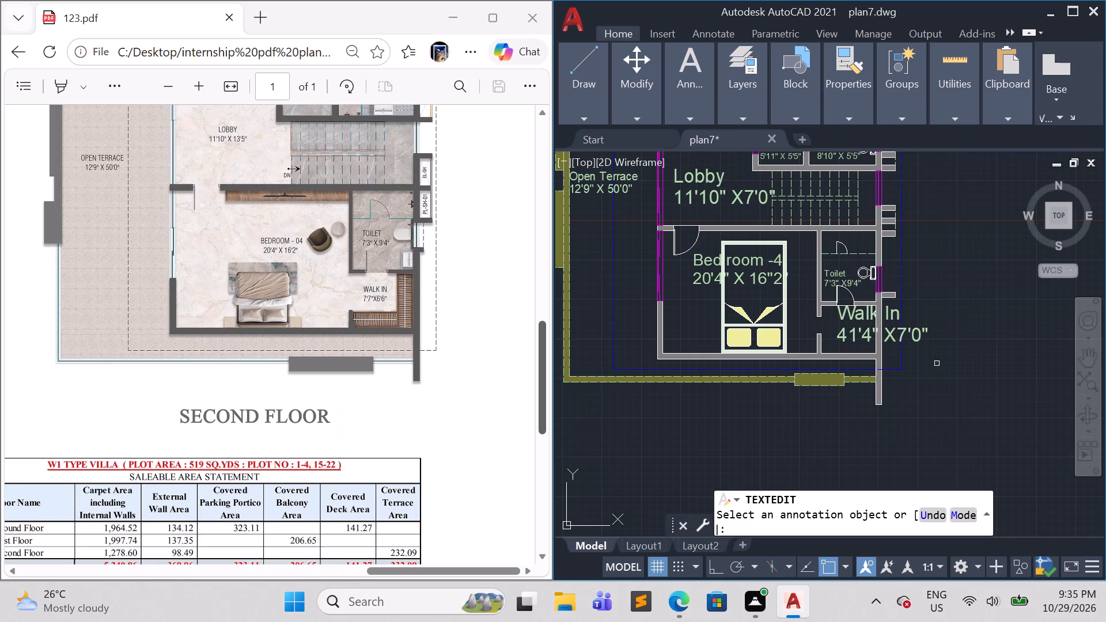
# Change the dimension line of the Walk In label to 7'7" X 6'6".
pyautogui.doubleClick(851, 340)
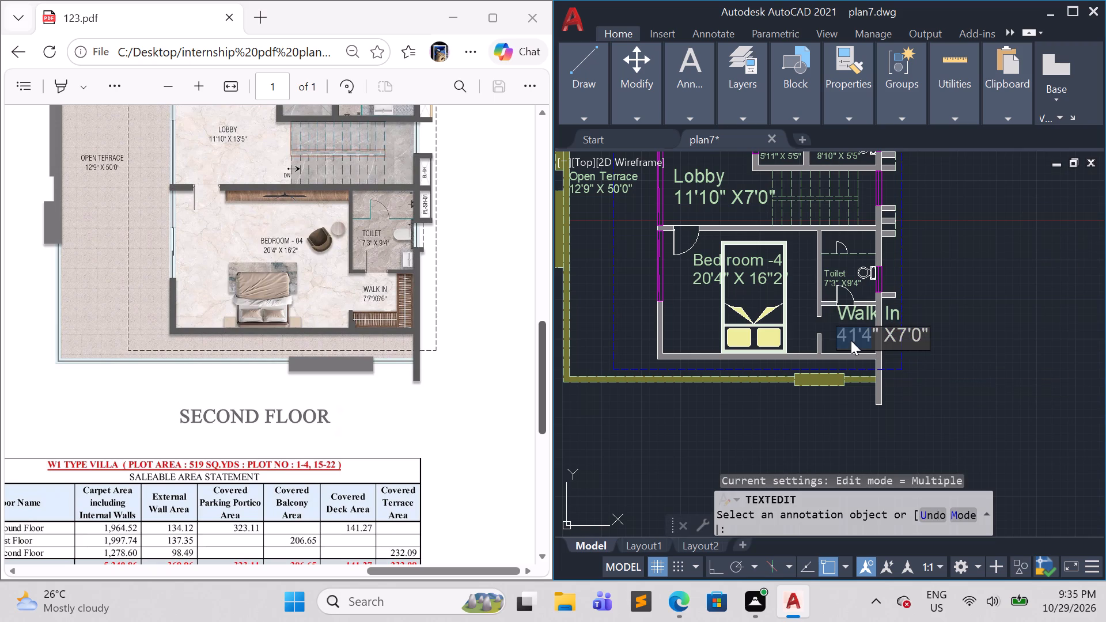
pyautogui.press('BackSpace')
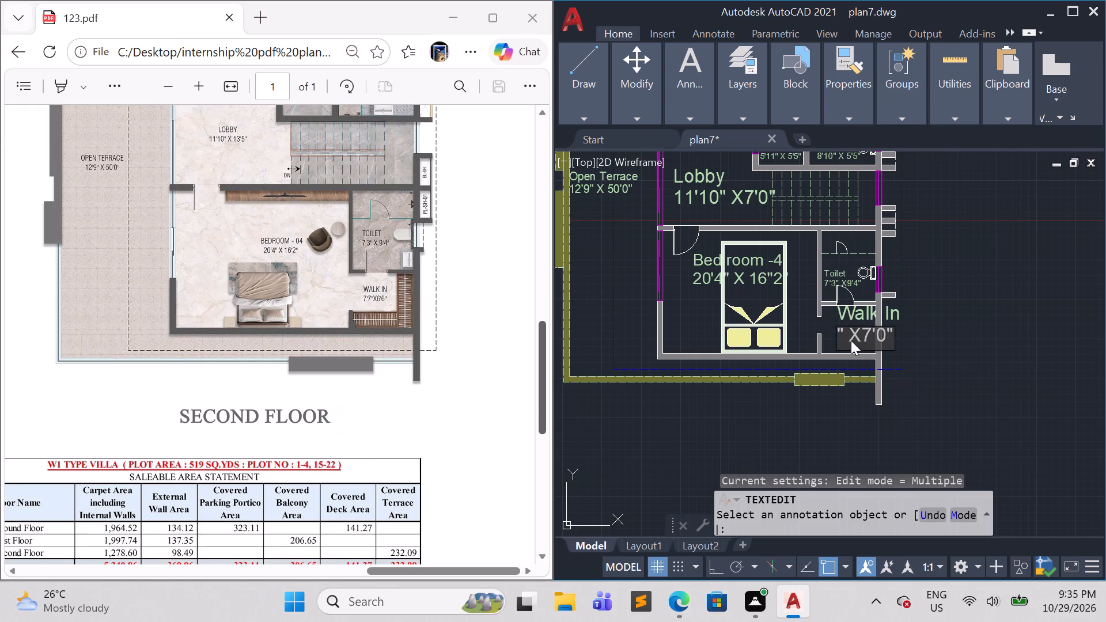
pyautogui.write("7'")
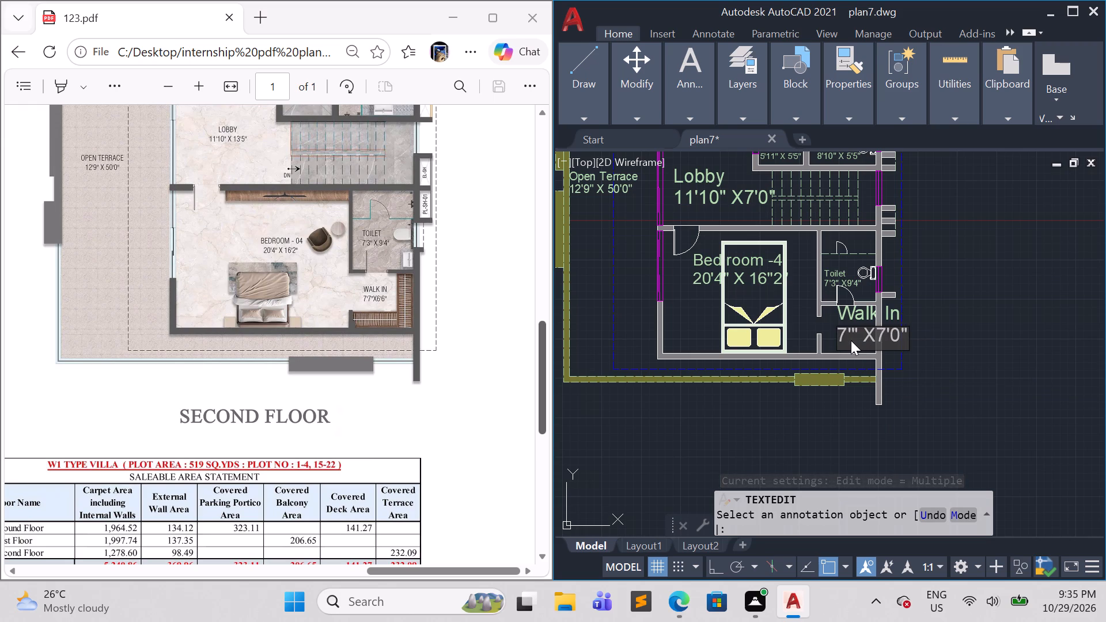
pyautogui.press('7')
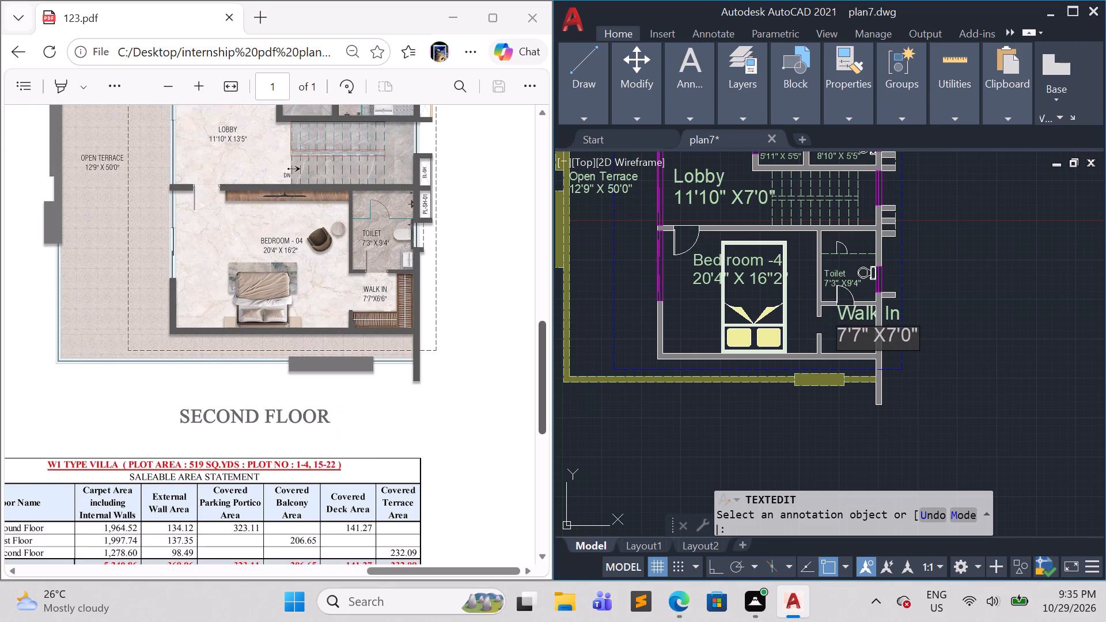
pyautogui.click(887, 338)
pyautogui.press('space')
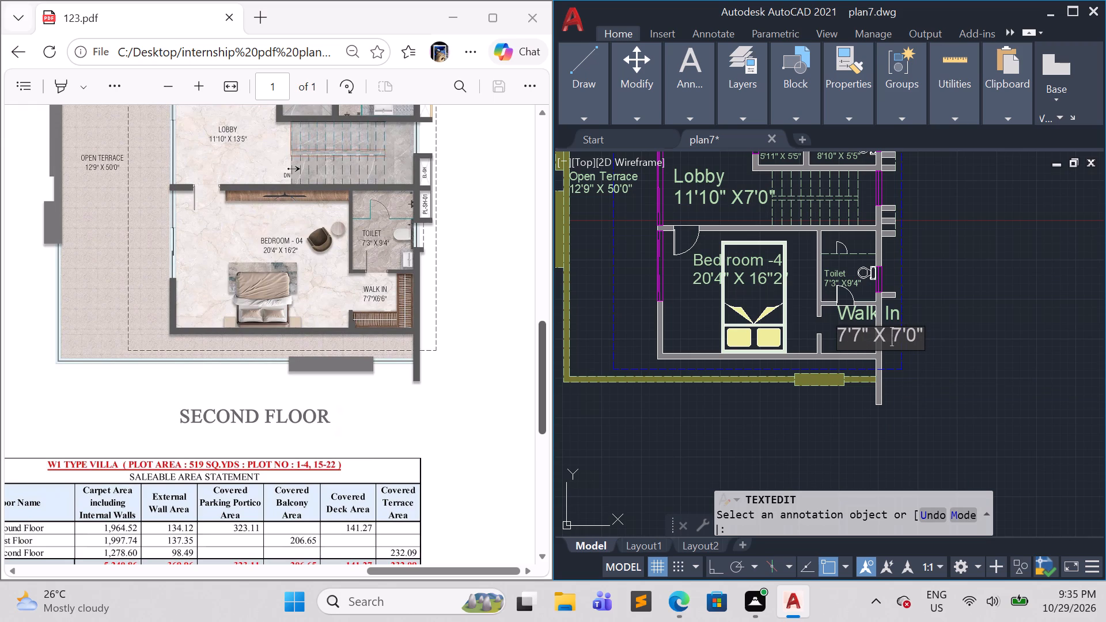
pyautogui.click(906, 333)
pyautogui.click(900, 335)
pyautogui.press('BackSpace')
pyautogui.press('6')
pyautogui.press('Right')
pyautogui.press('Right')
pyautogui.press('BackSpace')
pyautogui.press('6')
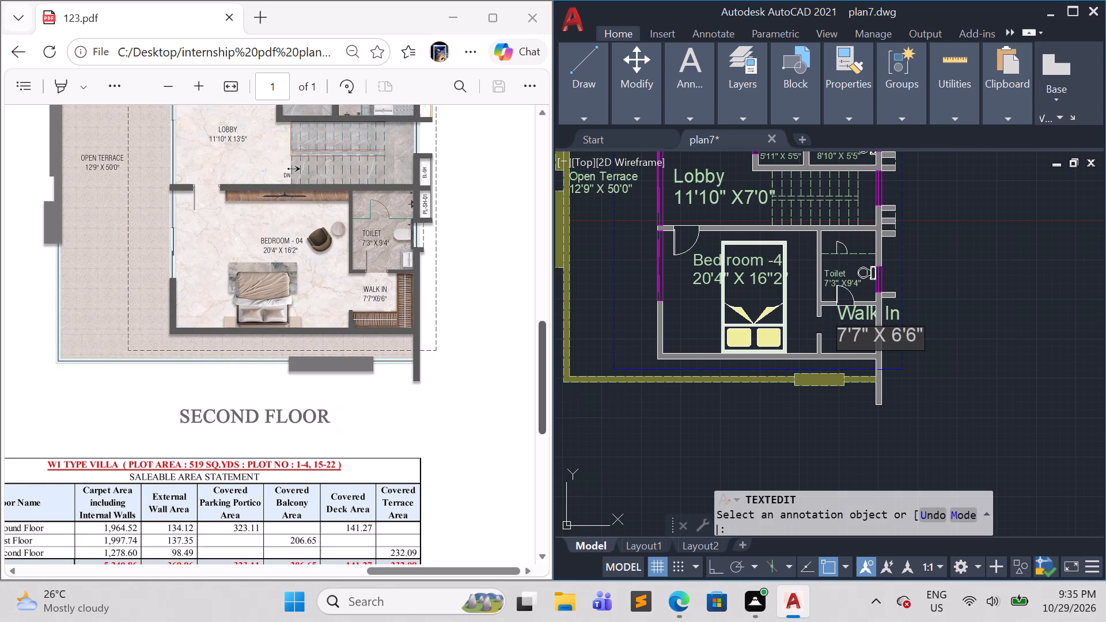
pyautogui.click(960, 351)
pyautogui.press('Escape')
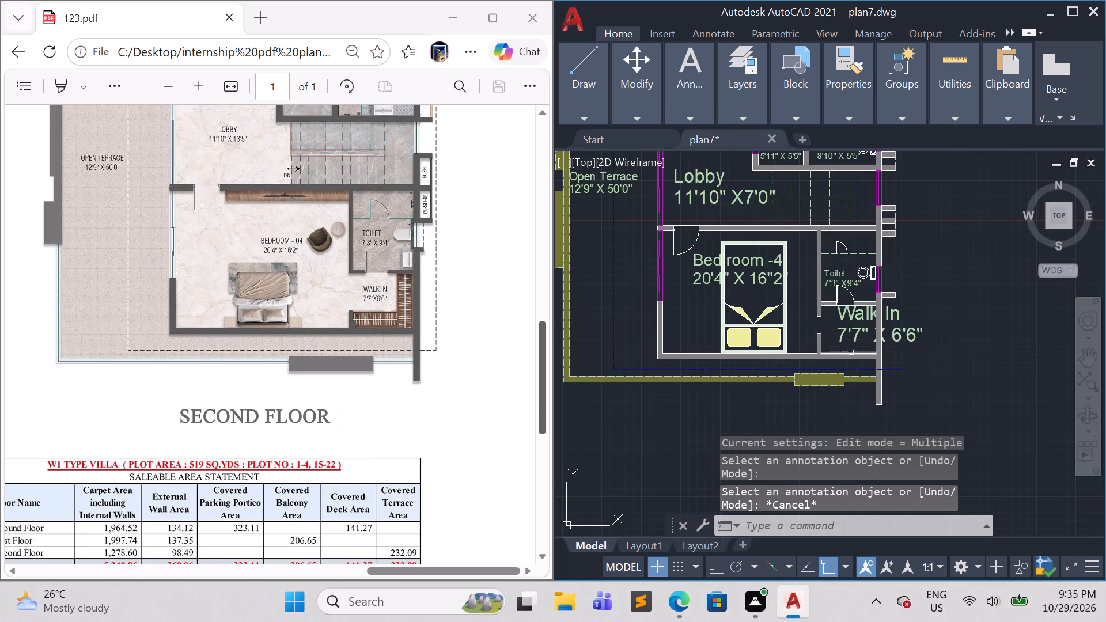
# Scale down both lines of the Walk In label about the start of its dimension line, to nearly the room's width.
pyautogui.scroll(1, 847, 346)
pyautogui.click(859, 344)
pyautogui.click(836, 302)
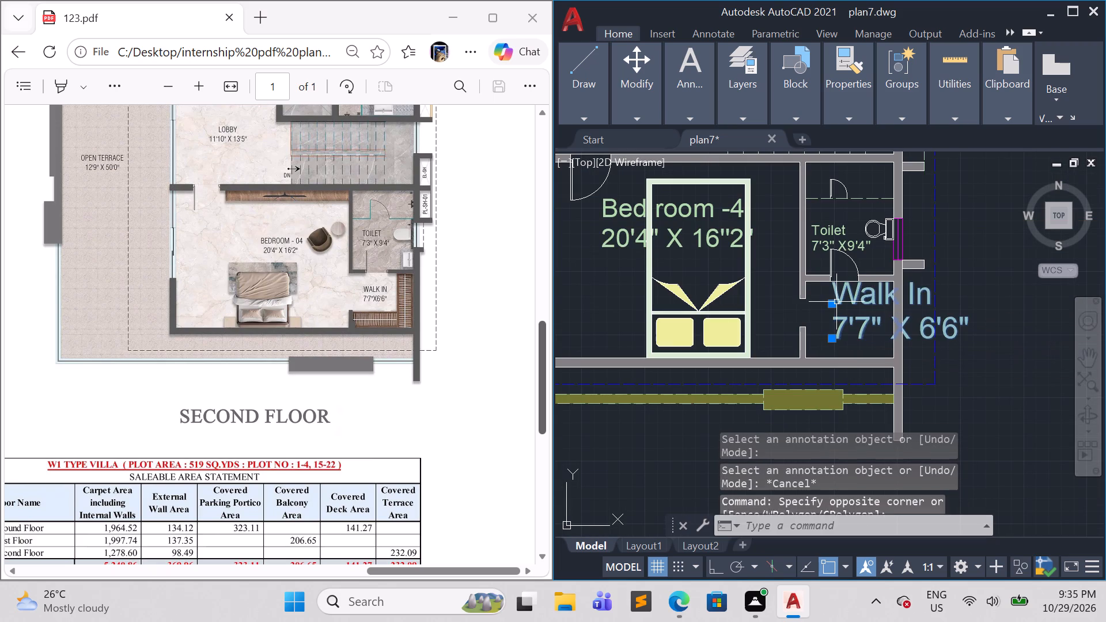
pyautogui.press('s')
pyautogui.press('c')
pyautogui.press('Return')
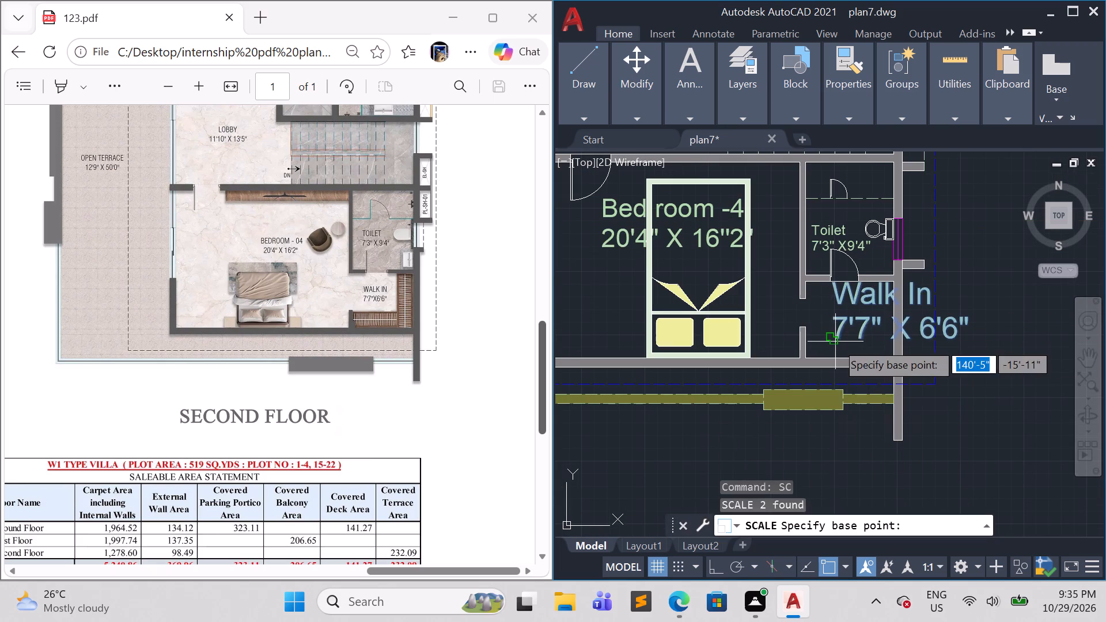
pyautogui.click(835, 342)
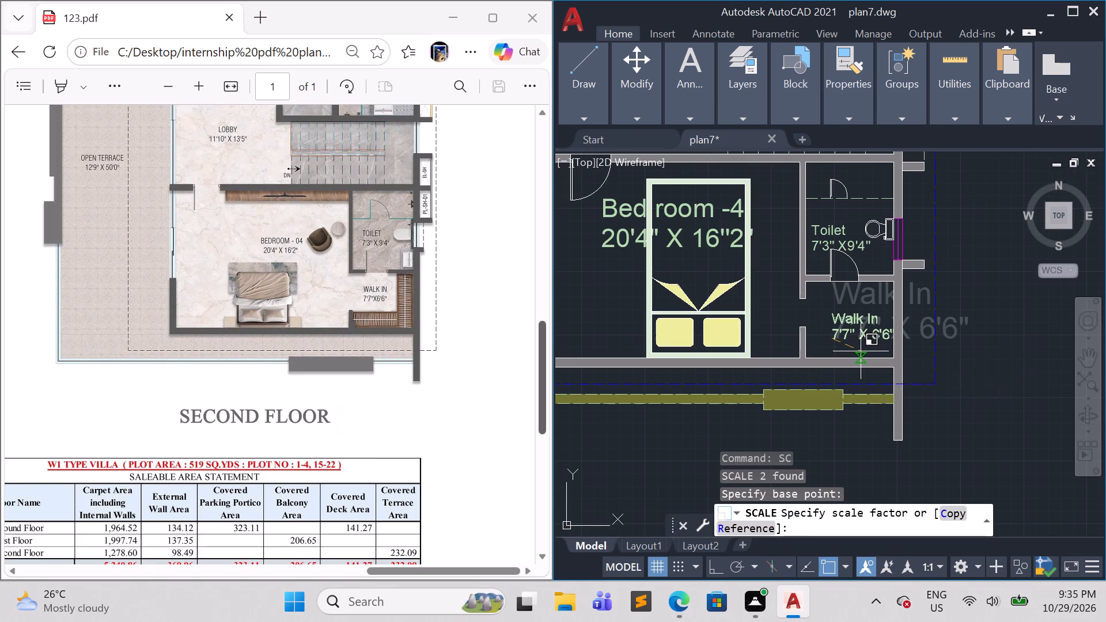
pyautogui.click(863, 350)
# Move both lines of the Walk In label about 1'-5" toward the wall shared with Bed room -4 so they fit inside the room.
pyautogui.click(875, 340)
pyautogui.click(848, 319)
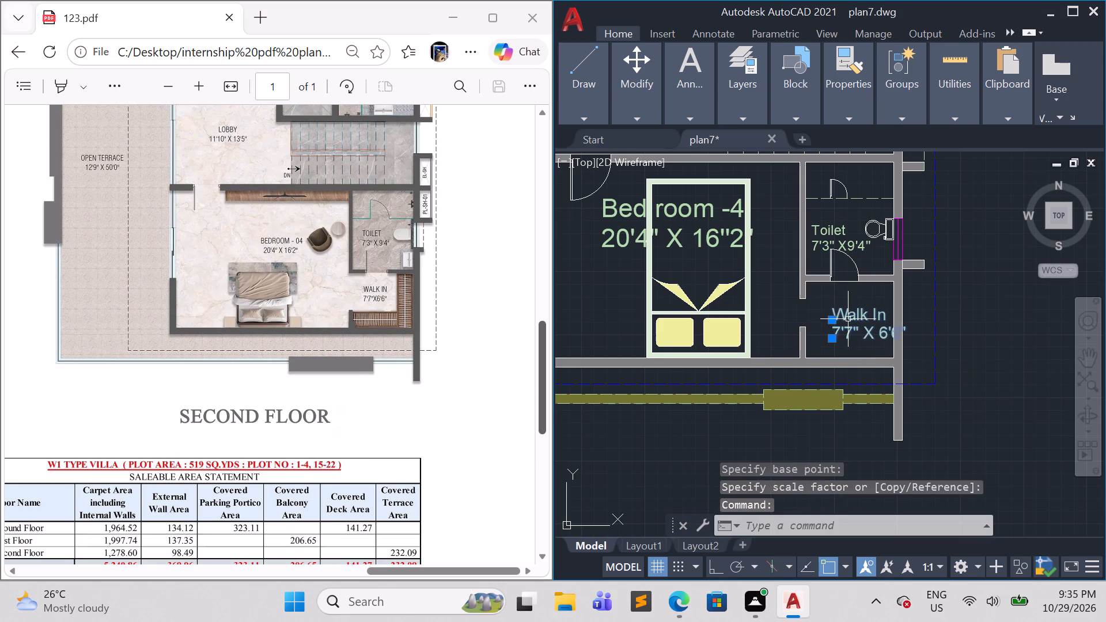
pyautogui.press('m')
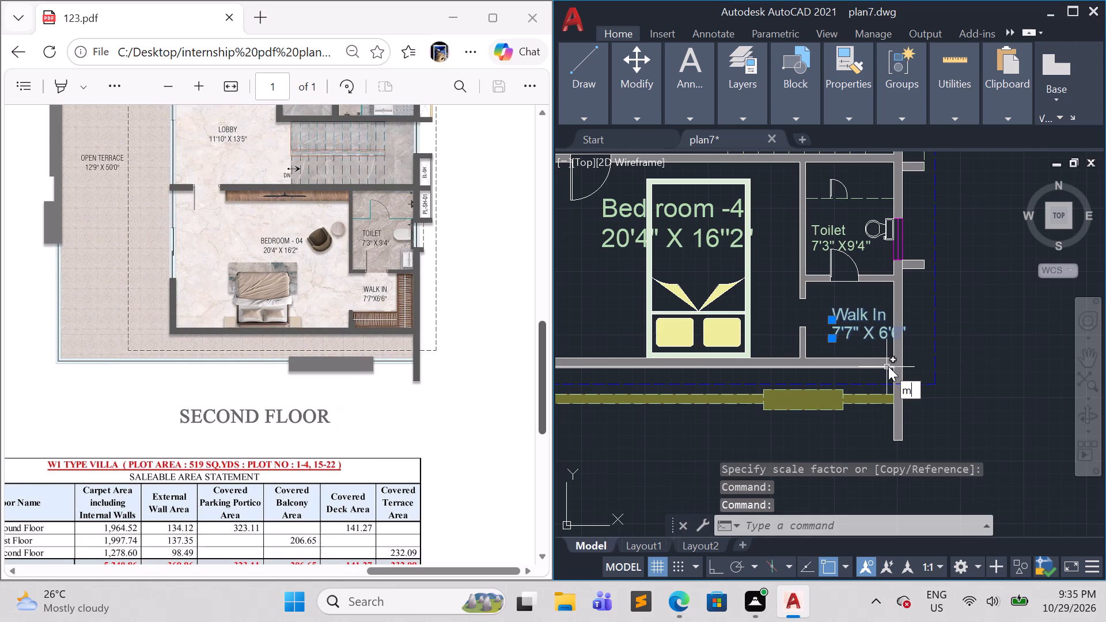
pyautogui.press('Return')
pyautogui.click(827, 342)
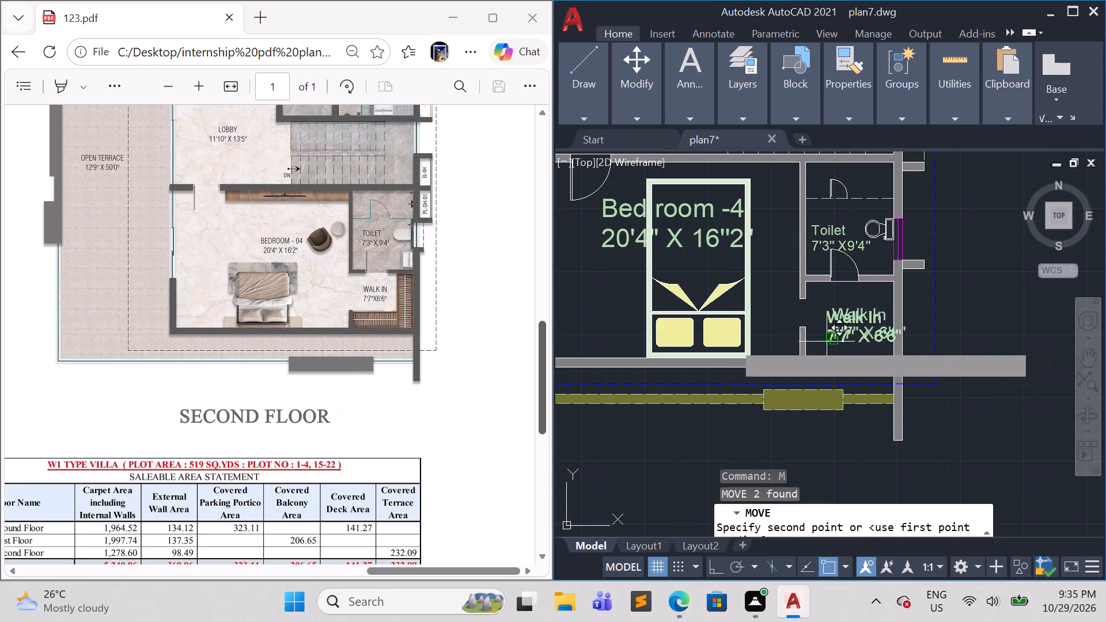
pyautogui.scroll(2, 810, 342)
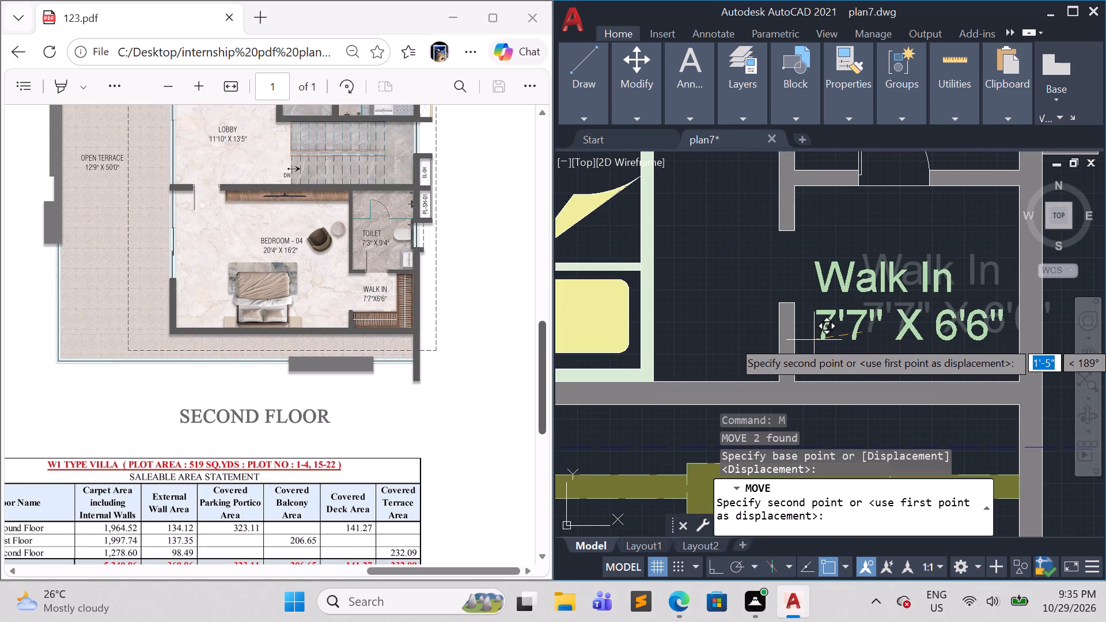
pyautogui.click(817, 340)
pyautogui.scroll(-3, 843, 346)
pyautogui.press('Escape')
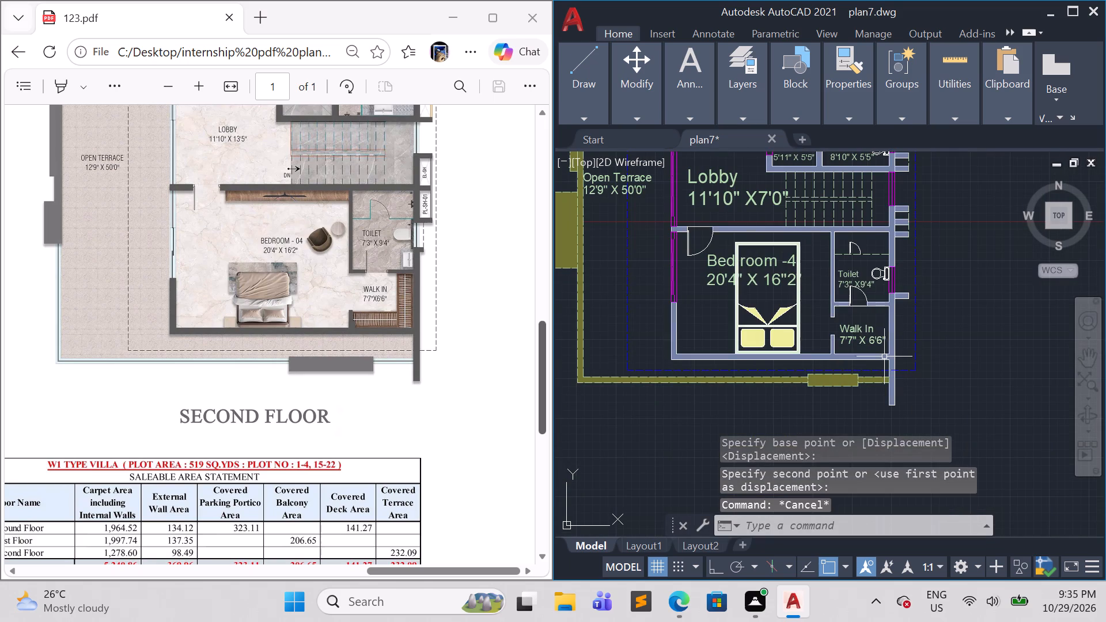
pyautogui.press('Escape')
# Move the entire second floor plan closer to the First floor plan, roughly aligning the bottom edges of the two plans.
pyautogui.scroll(-3, 922, 359)
pyautogui.scroll(1, 941, 325)
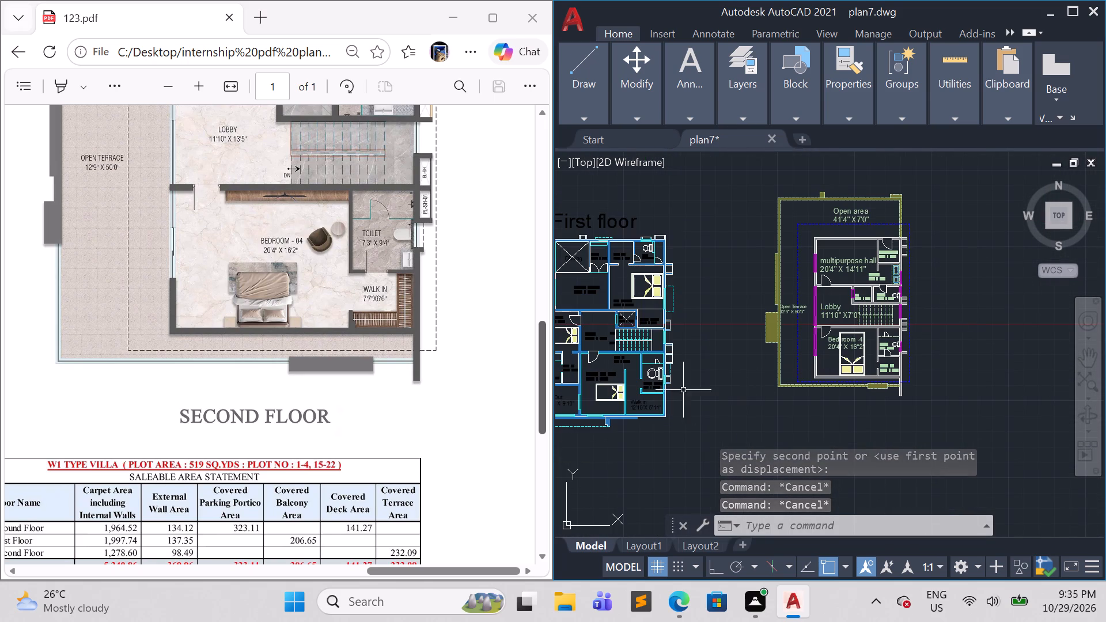
pyautogui.scroll(3, 506, 355)
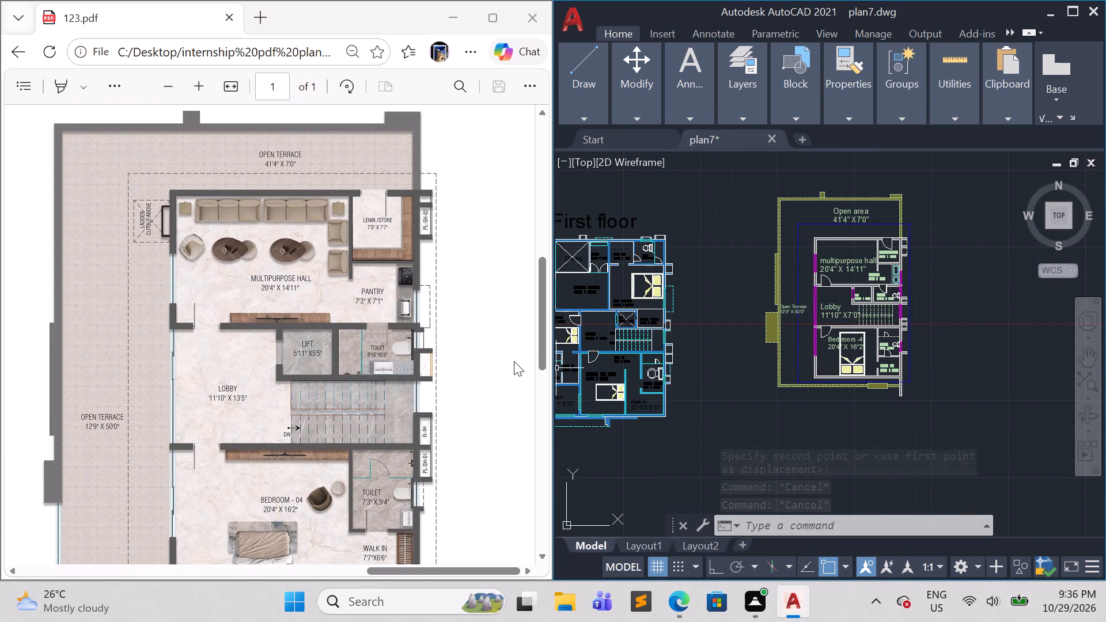
pyautogui.scroll(-1, 829, 427)
pyautogui.press('Escape')
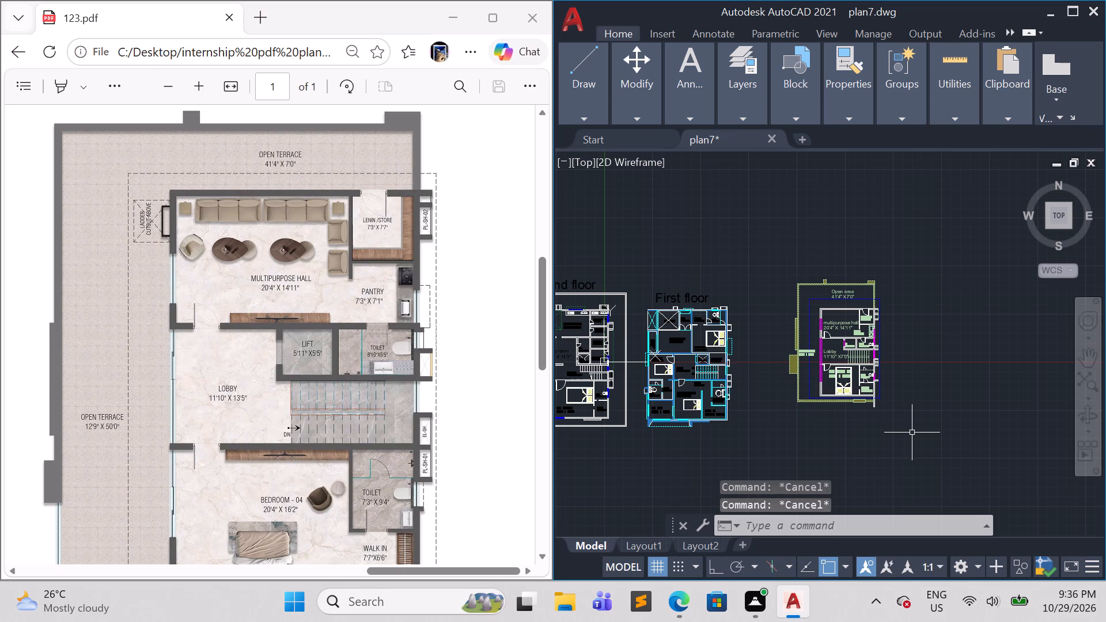
pyautogui.scroll(1, 912, 432)
pyautogui.click(927, 432)
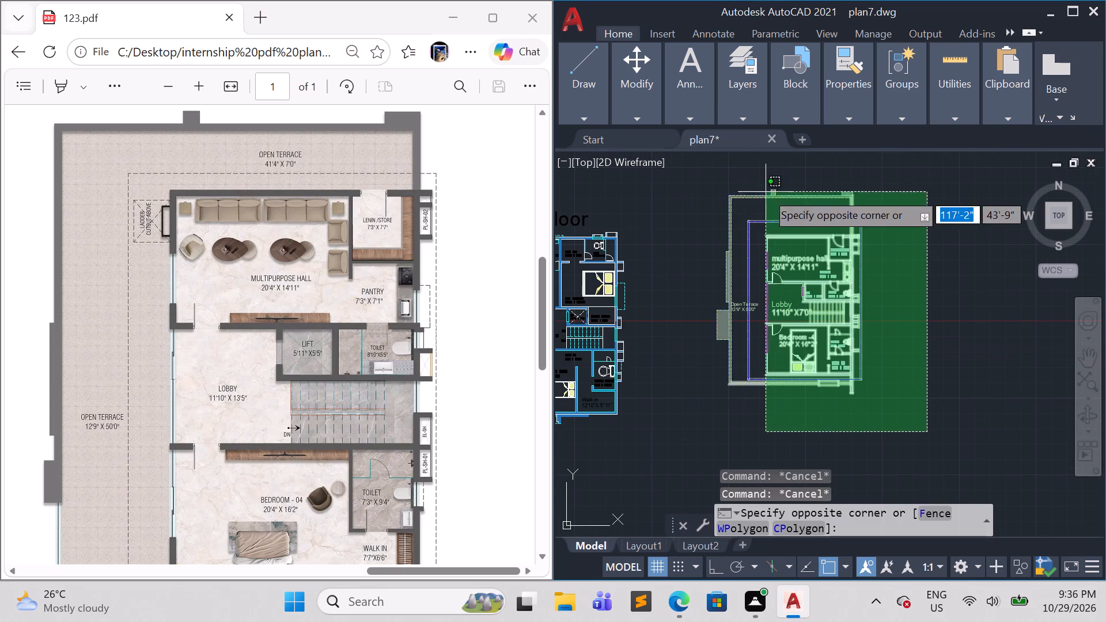
pyautogui.click(695, 184)
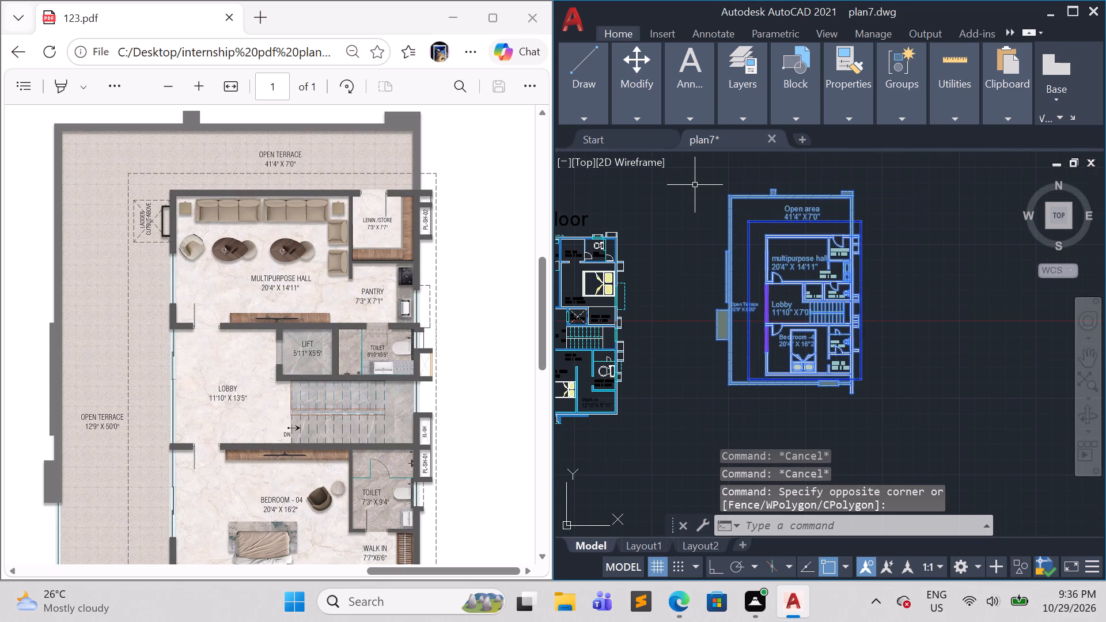
pyautogui.press('m')
pyautogui.press('Return')
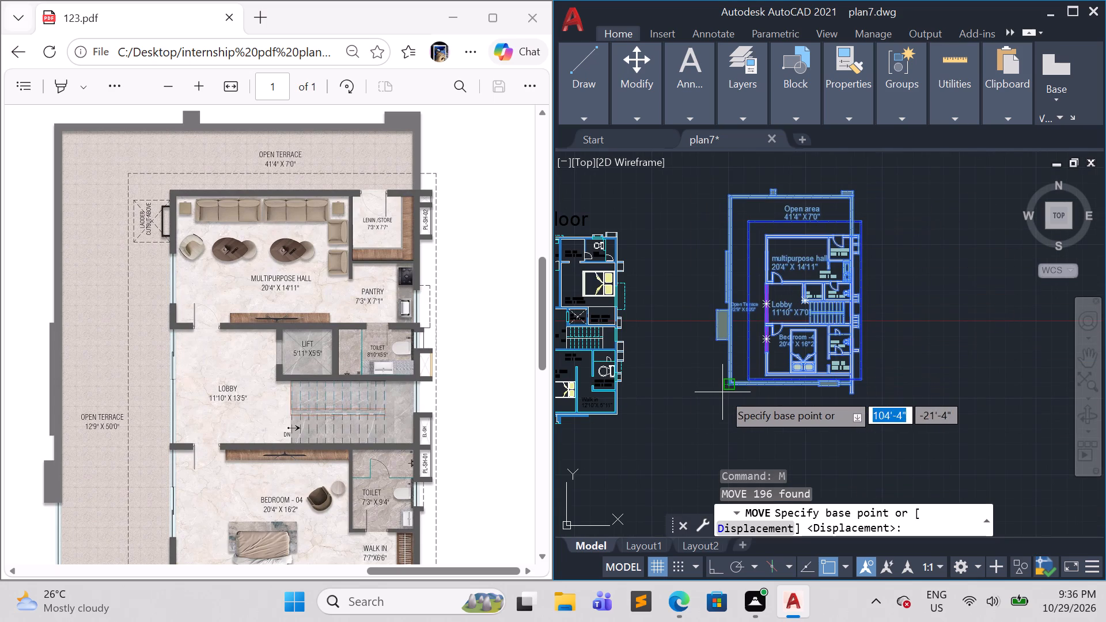
pyautogui.click(722, 392)
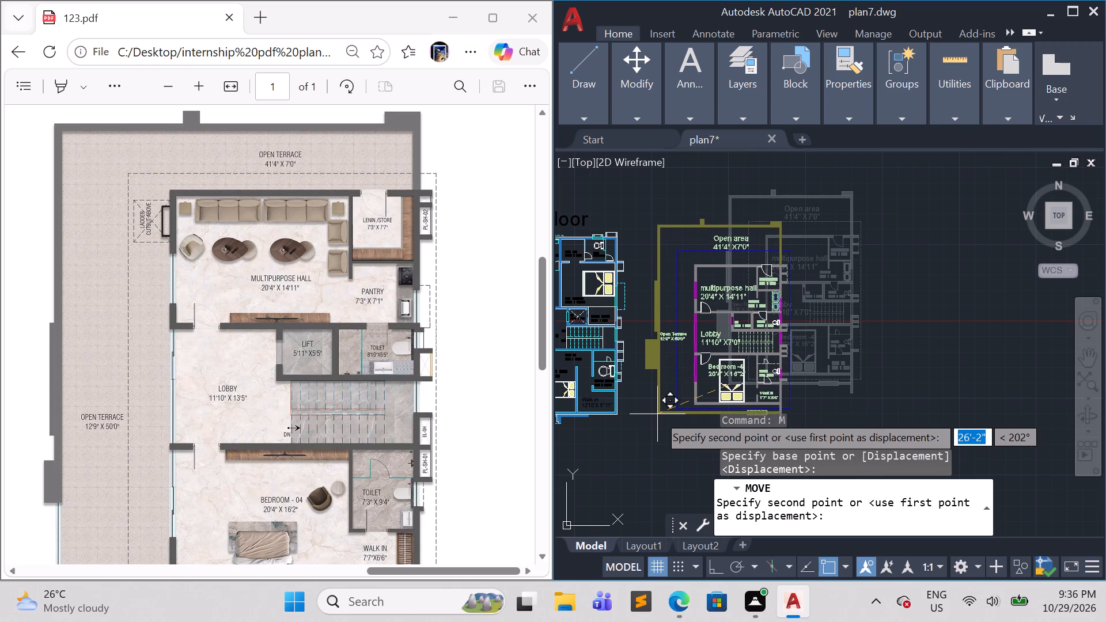
pyautogui.click(653, 415)
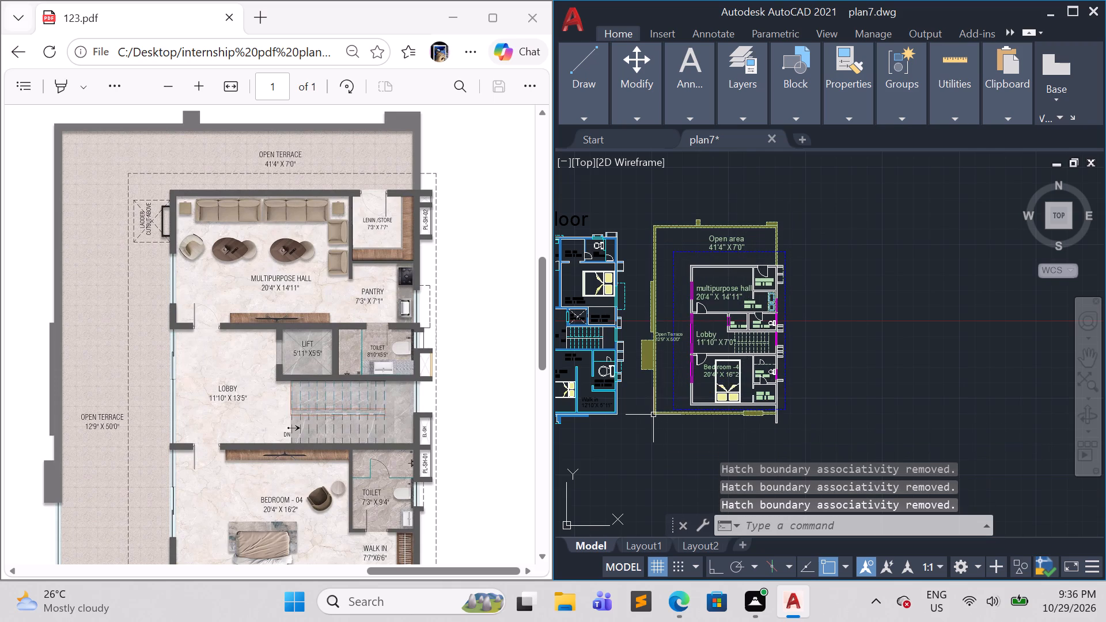
pyautogui.scroll(-2, 725, 412)
pyautogui.press('Escape')
# Maximize the AutoCAD window and save plan7.dwg under its existing name.
pyautogui.scroll(-2, 804, 399)
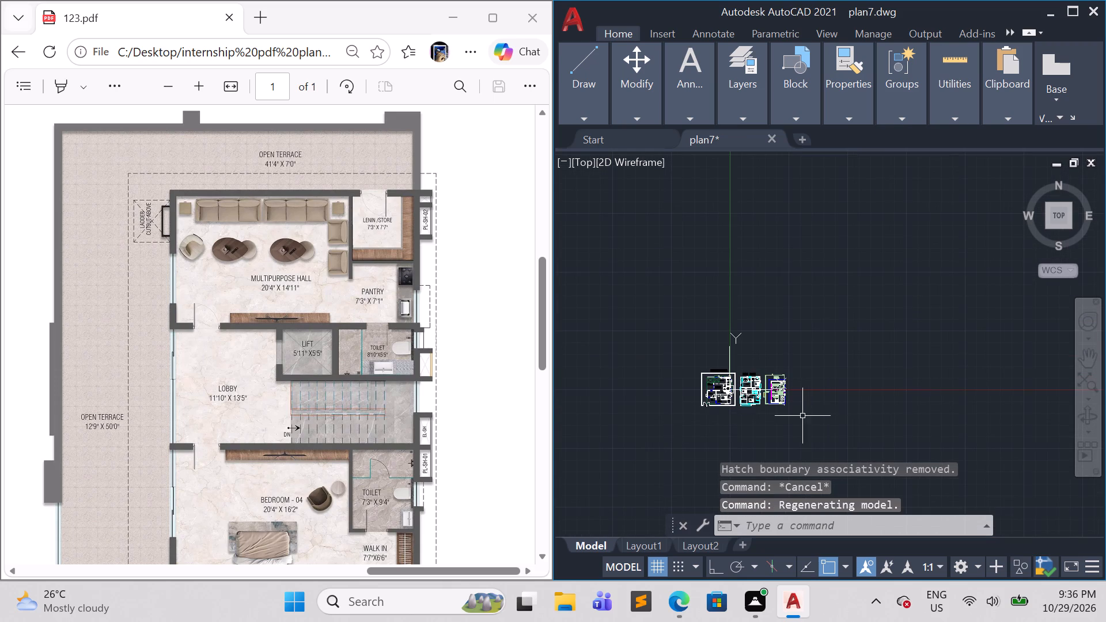
pyautogui.scroll(2, 800, 416)
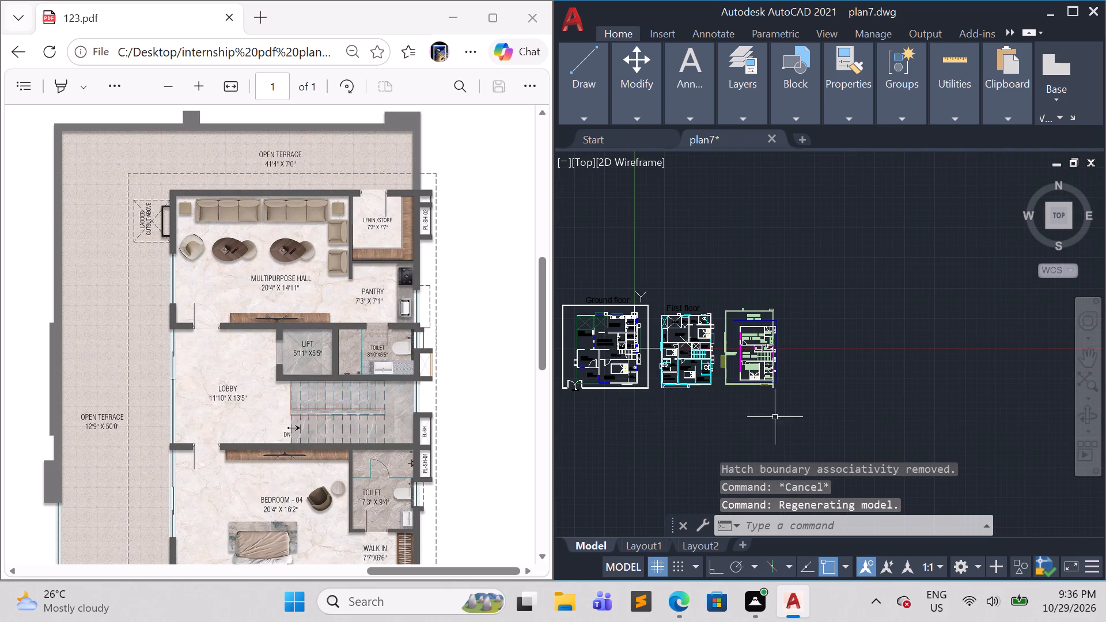
pyautogui.click(1070, 9)
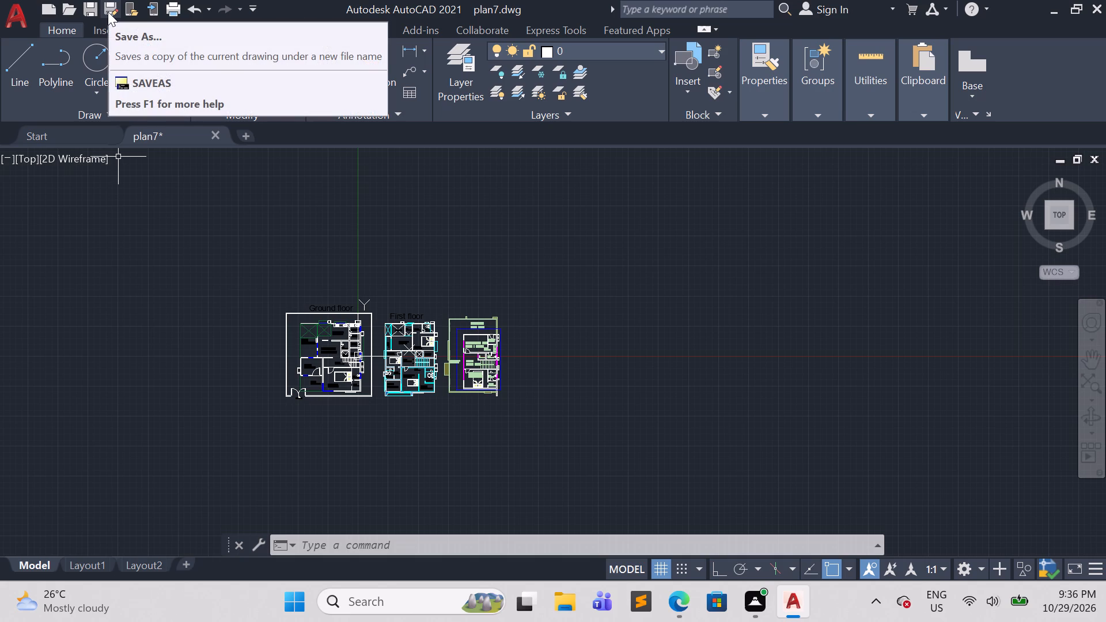
pyautogui.click(89, 10)
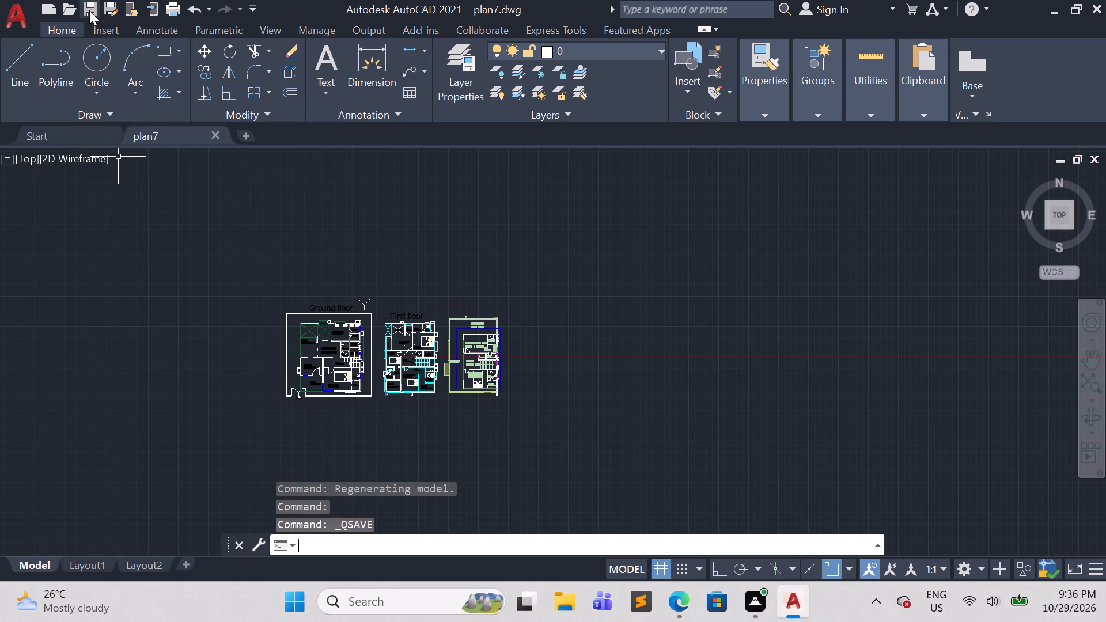